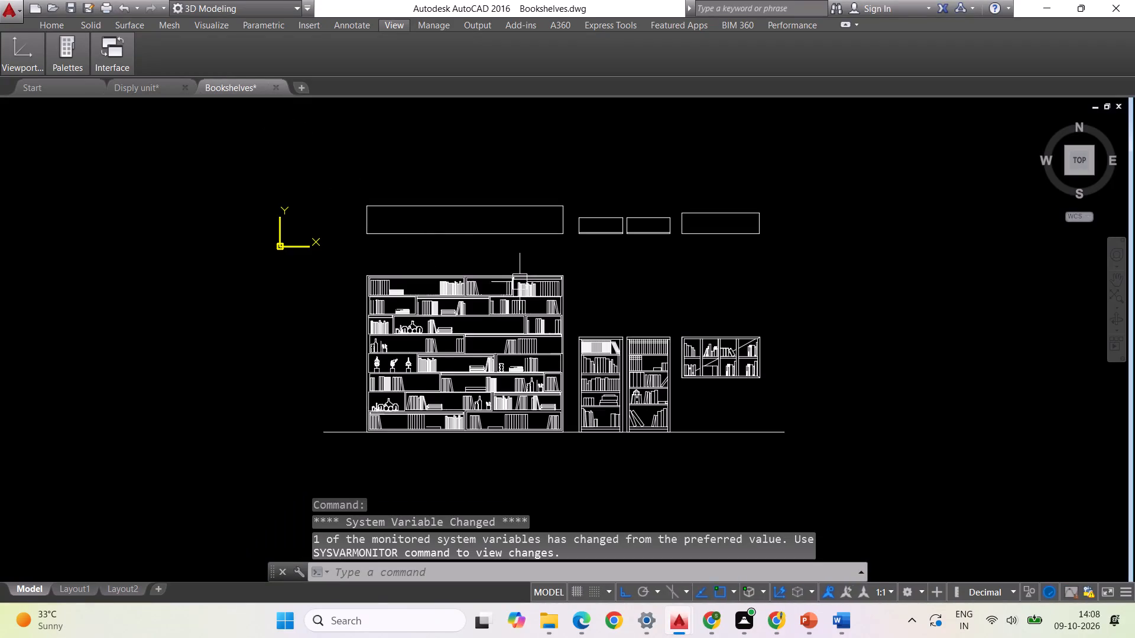
# Select the front-view bookshelves block, filled with books and ornaments, in the Bookshelves drawing and bring up its available object commands.
pyautogui.scroll(2, 485, 342)
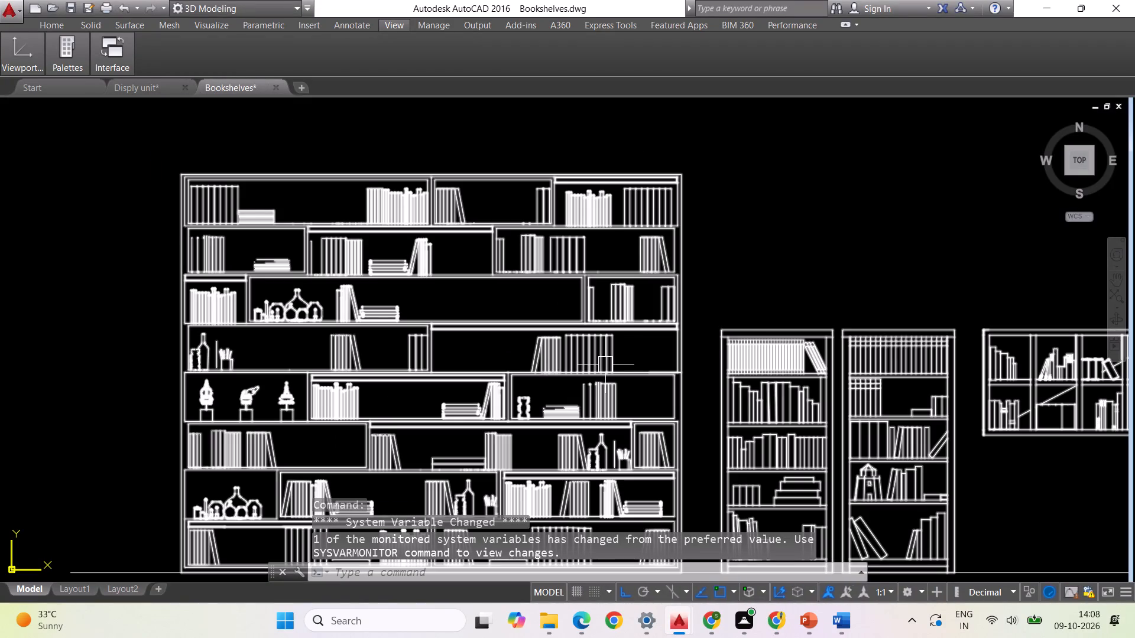
pyautogui.scroll(1, 242, 406)
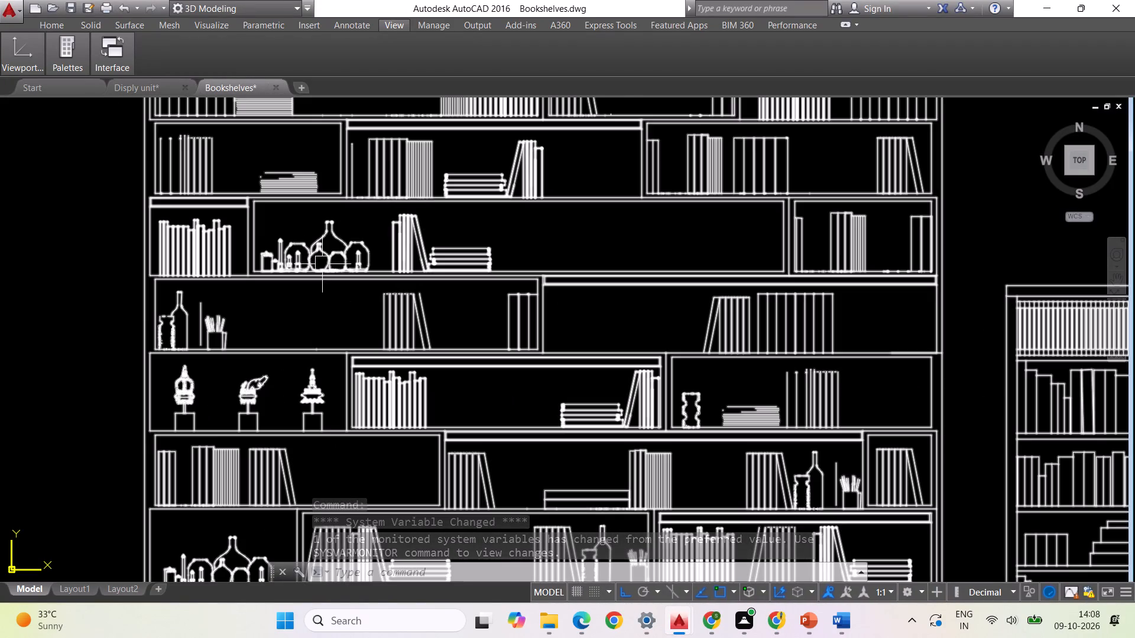
pyautogui.click(333, 243)
pyautogui.scroll(-2, 354, 300)
pyautogui.scroll(-1, 445, 332)
pyautogui.rightClick(578, 276)
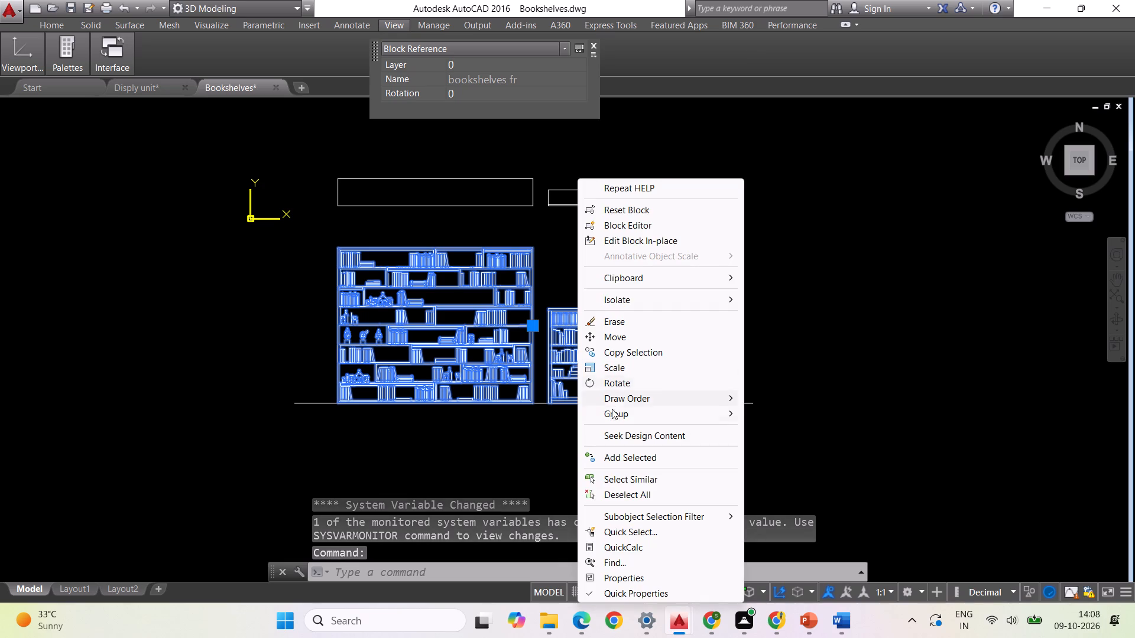
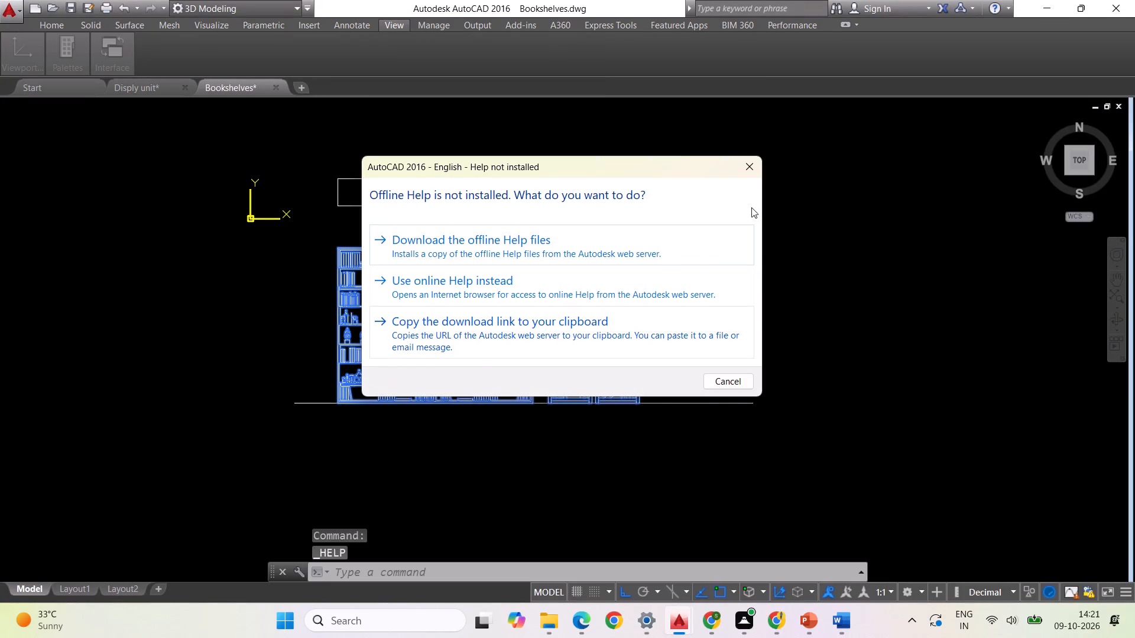
# Dismiss the Help dialog and explode the front-view bookshelves block into separate objects.
pyautogui.click(755, 173)
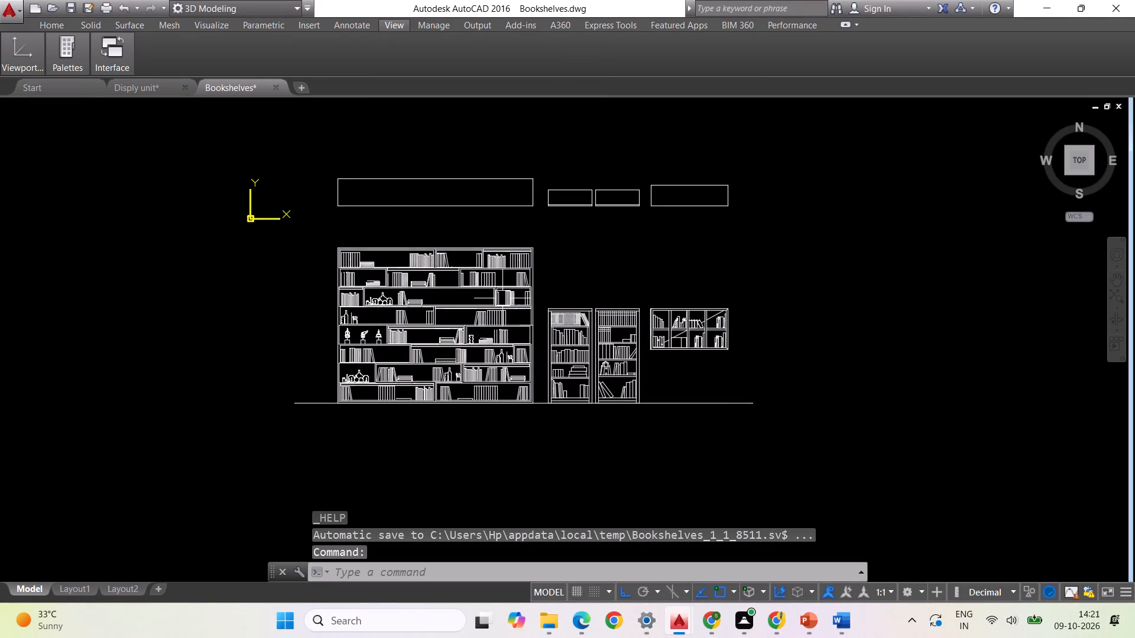
pyautogui.click(498, 298)
pyautogui.rightClick(503, 309)
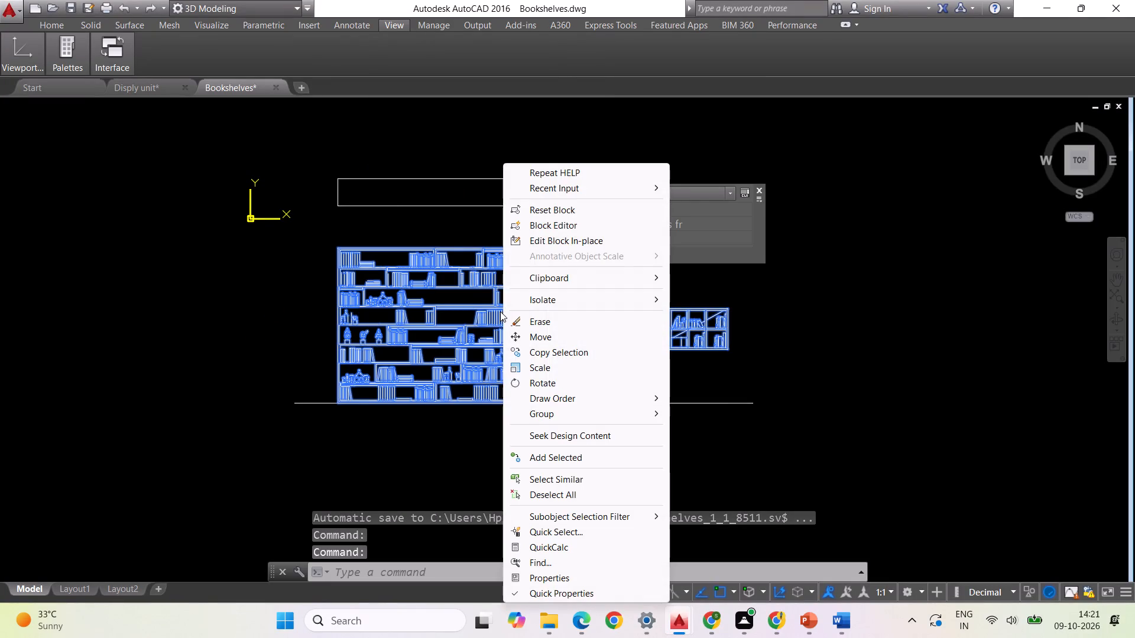
pyautogui.press('Escape')
pyautogui.write('EXPLODE')
pyautogui.press('Return')
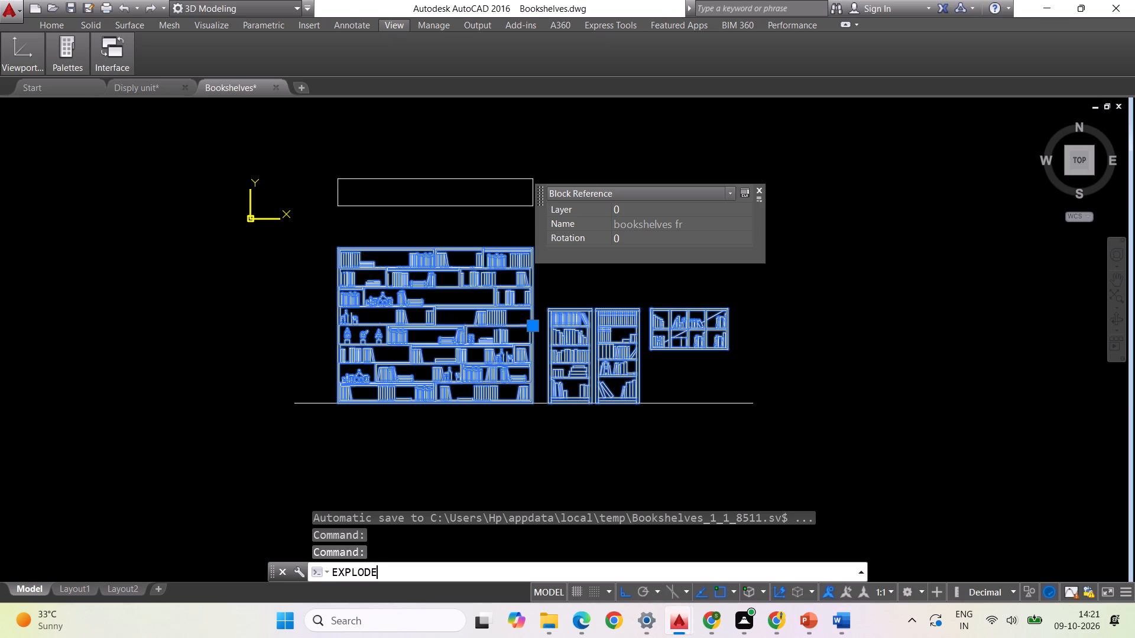
pyautogui.press('Escape')
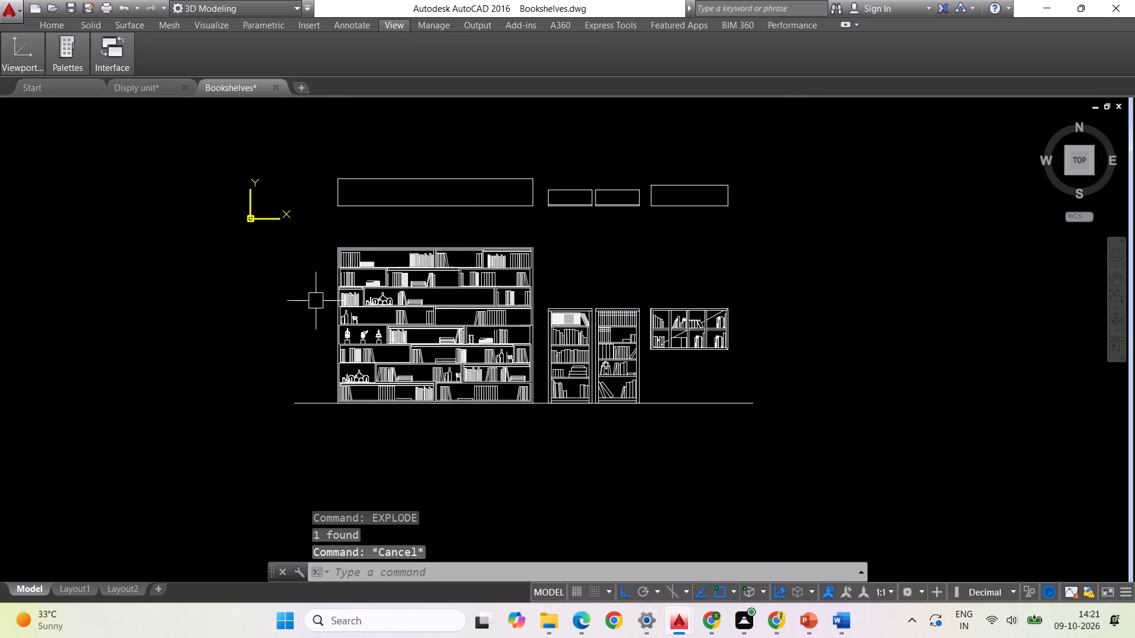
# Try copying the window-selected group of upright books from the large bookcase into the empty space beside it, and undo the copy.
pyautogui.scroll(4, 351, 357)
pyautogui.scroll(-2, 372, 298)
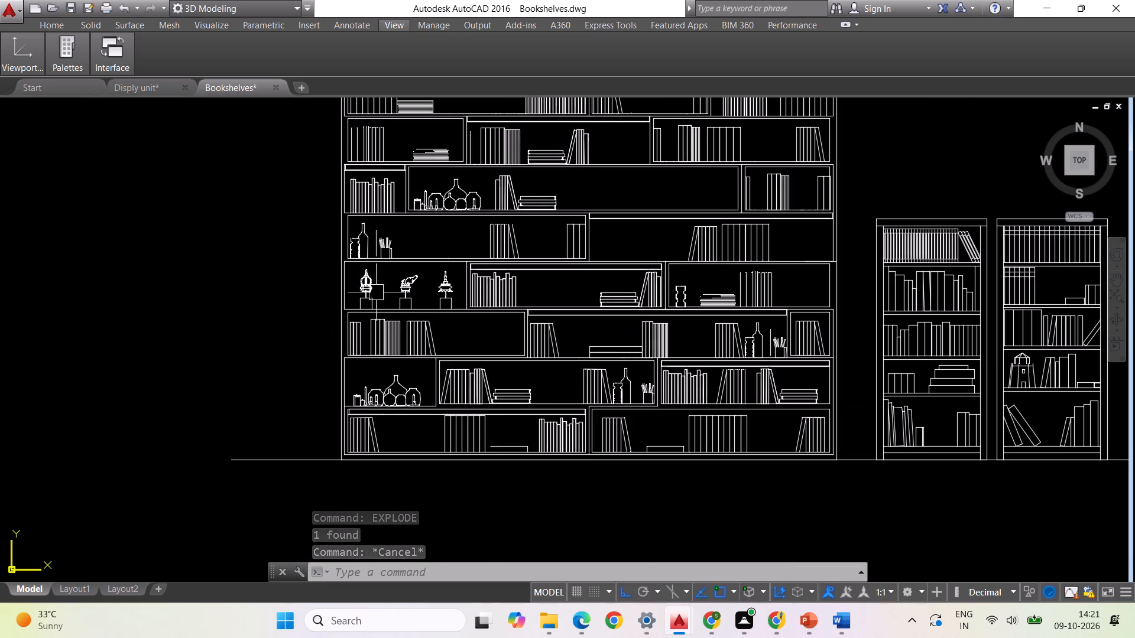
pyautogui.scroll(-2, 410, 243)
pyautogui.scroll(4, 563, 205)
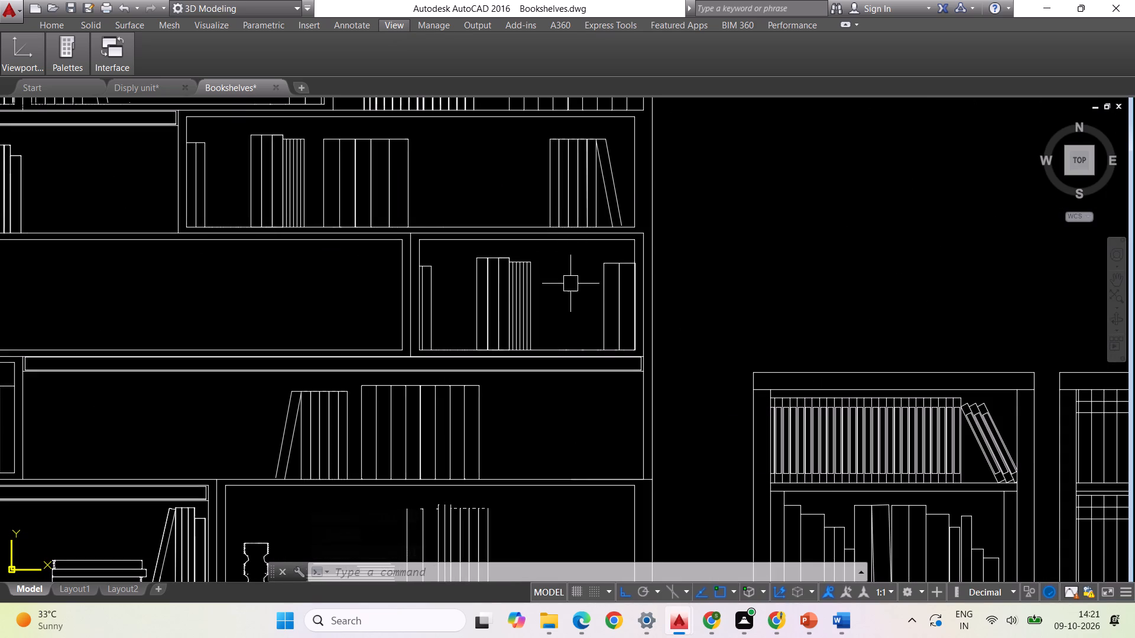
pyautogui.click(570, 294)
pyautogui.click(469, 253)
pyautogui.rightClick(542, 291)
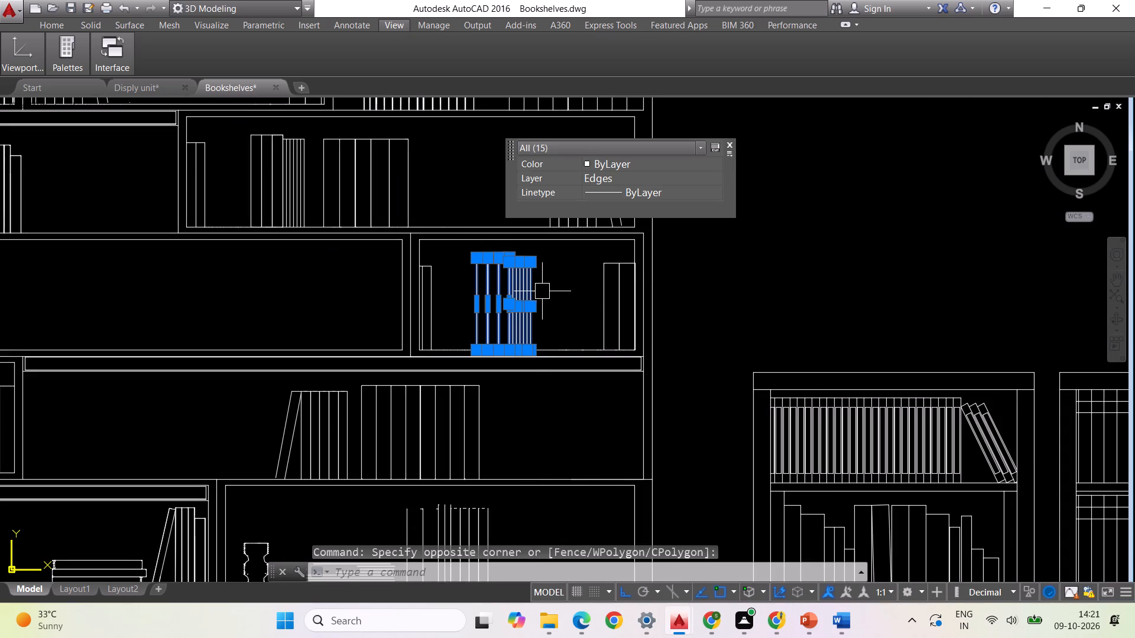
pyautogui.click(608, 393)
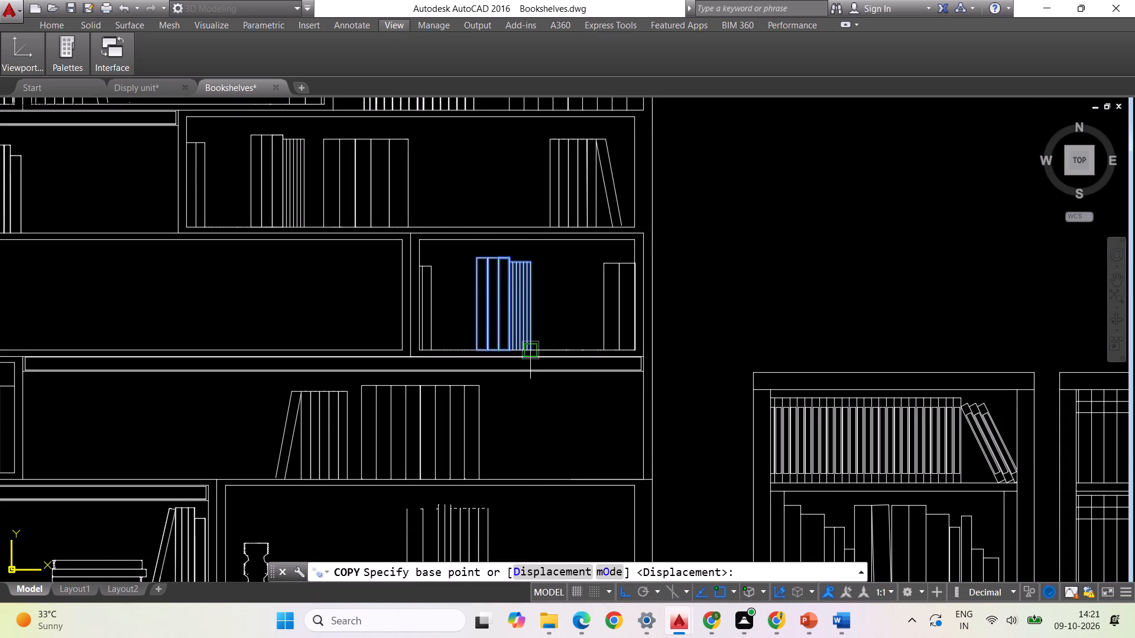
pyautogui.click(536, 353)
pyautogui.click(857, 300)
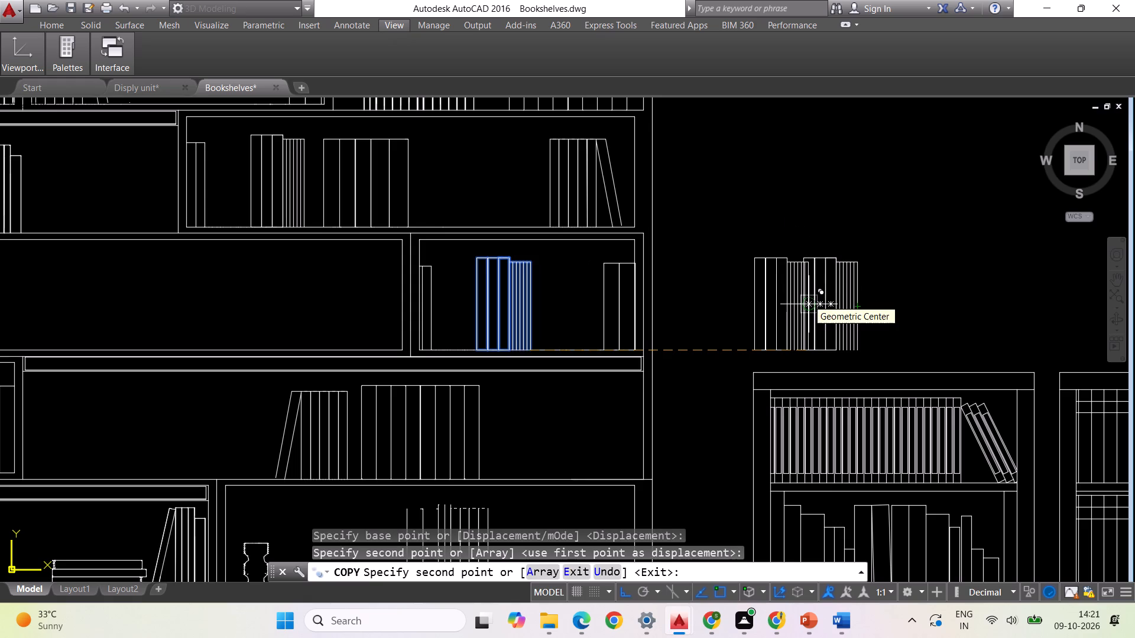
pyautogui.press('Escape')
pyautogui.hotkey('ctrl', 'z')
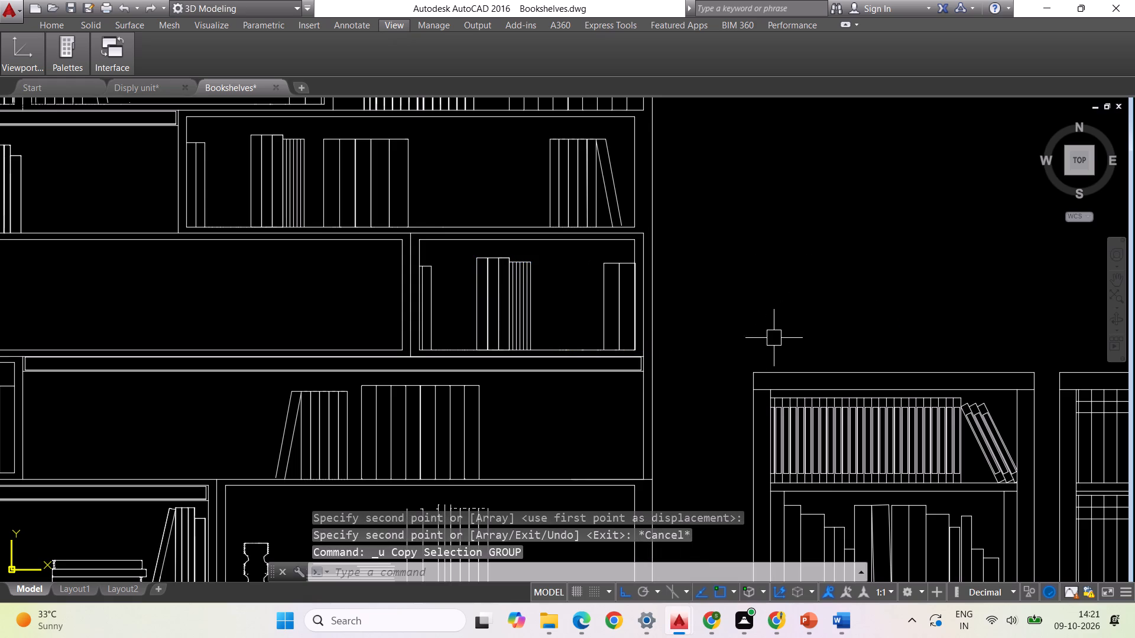
# Copy only the upright book outlines and thin book lines, without the shelf edges, to the empty space above the narrow bookcase.
pyautogui.scroll(3, 508, 361)
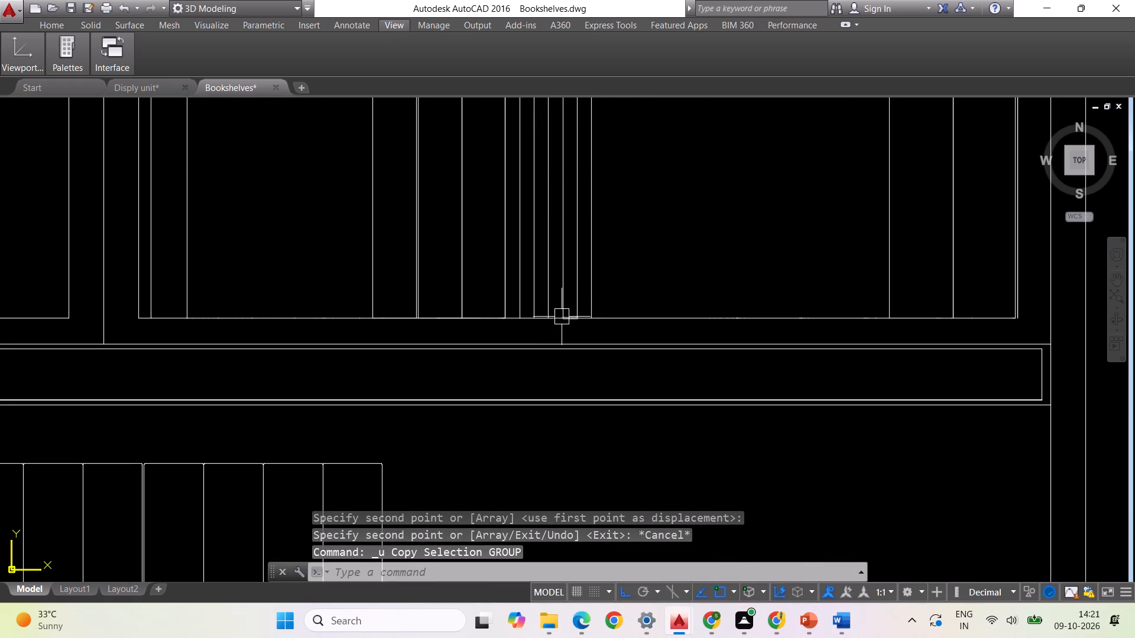
pyautogui.click(682, 287)
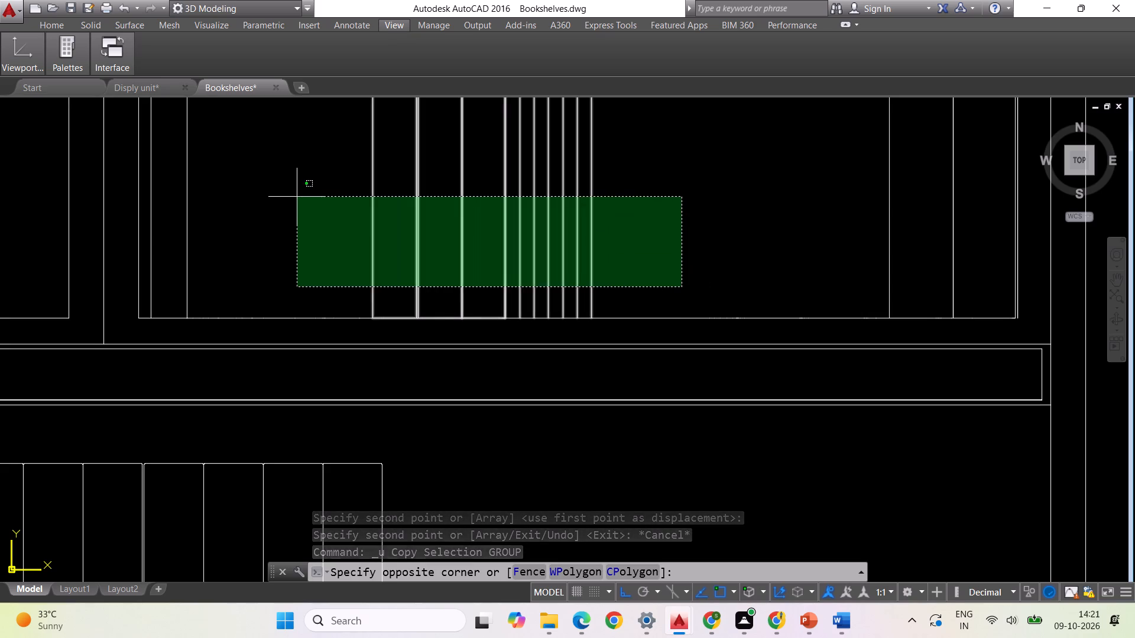
pyautogui.click(297, 197)
pyautogui.scroll(-2, 509, 262)
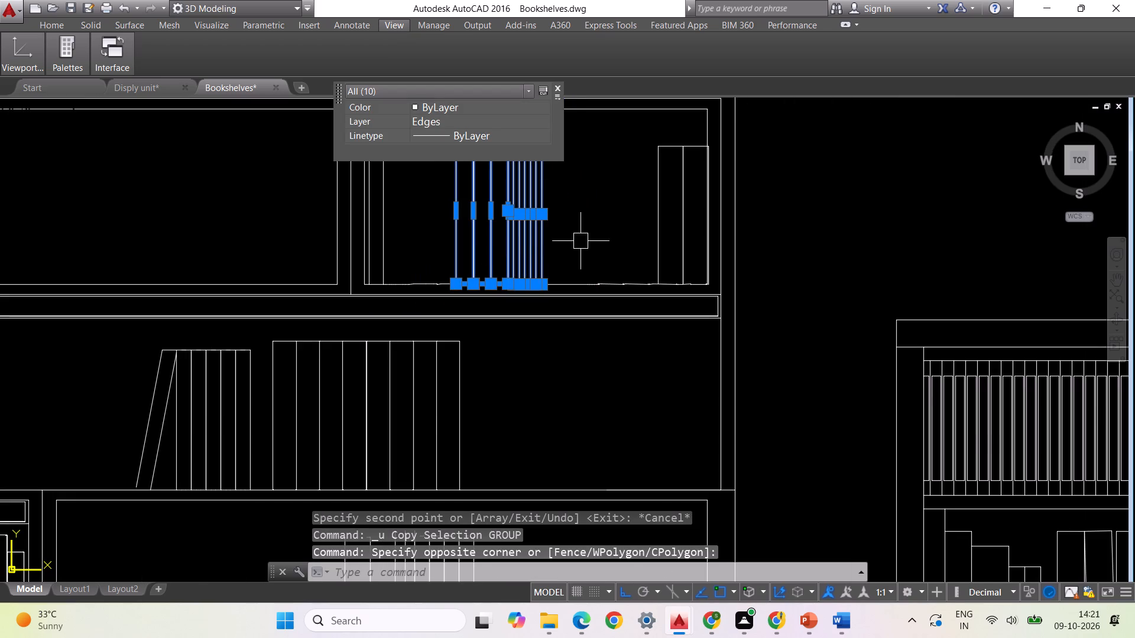
pyautogui.scroll(-1, 581, 240)
pyautogui.rightClick(582, 240)
pyautogui.click(633, 360)
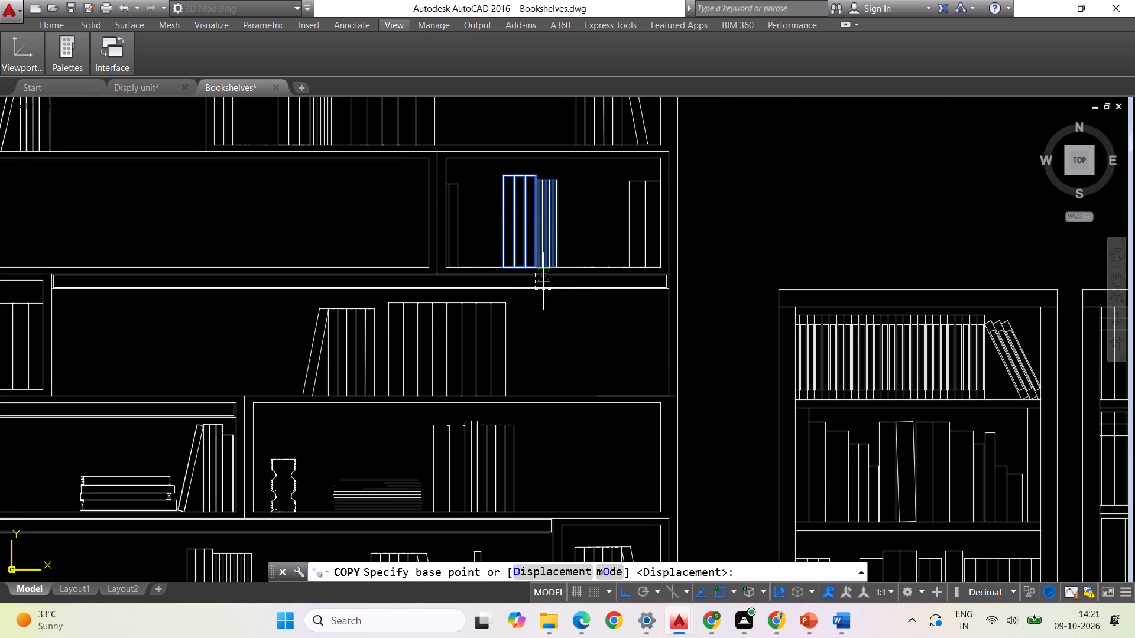
pyautogui.click(532, 268)
pyautogui.click(854, 222)
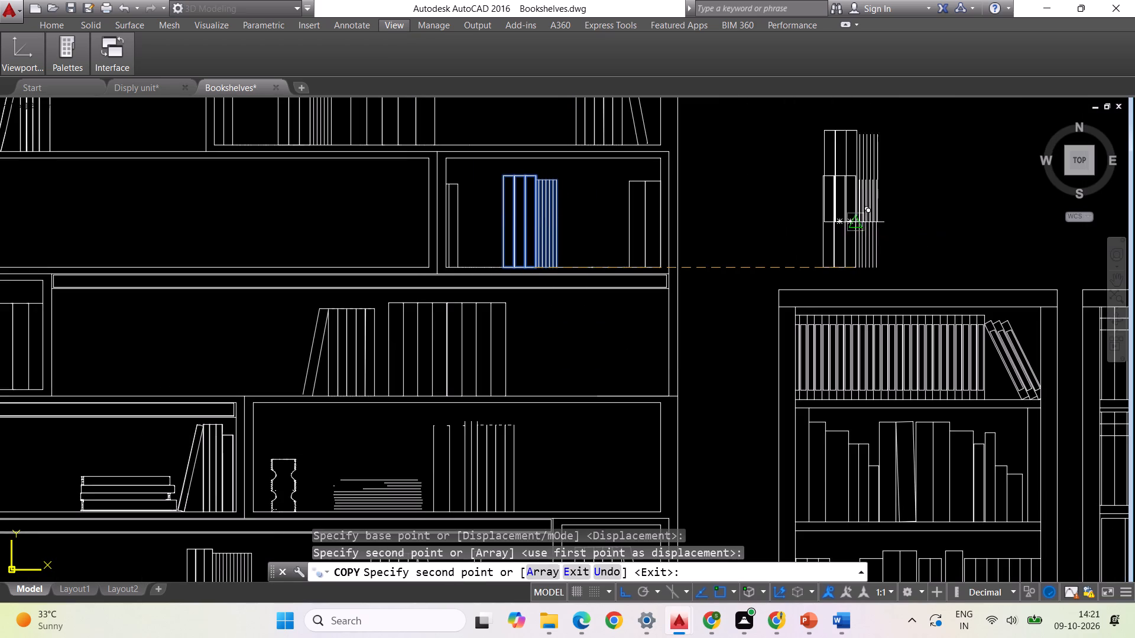
pyautogui.press('Escape')
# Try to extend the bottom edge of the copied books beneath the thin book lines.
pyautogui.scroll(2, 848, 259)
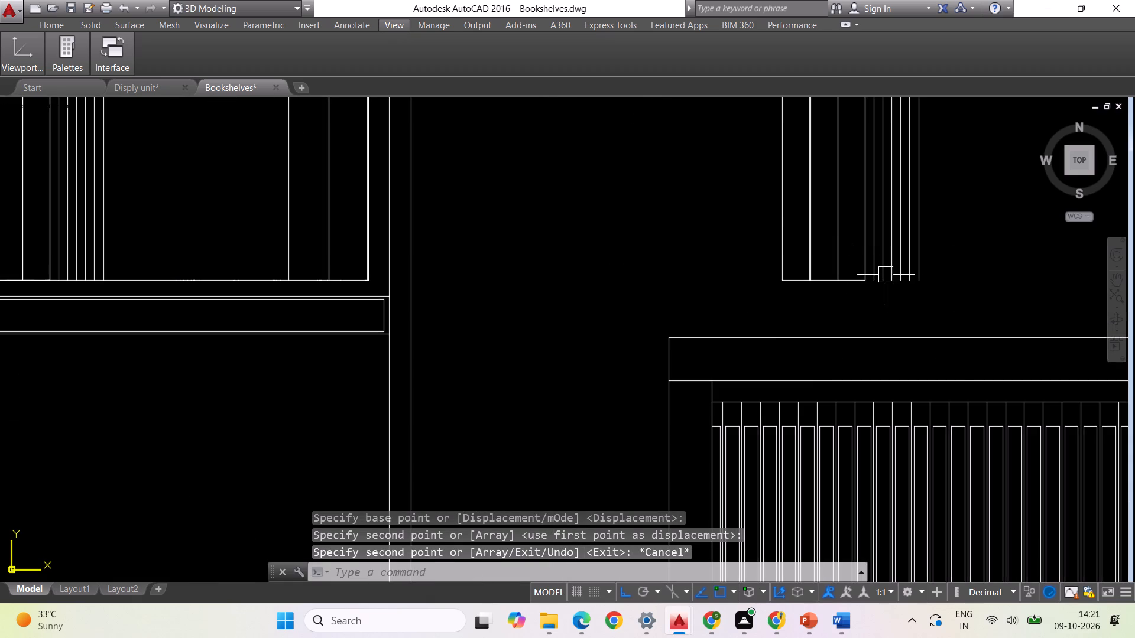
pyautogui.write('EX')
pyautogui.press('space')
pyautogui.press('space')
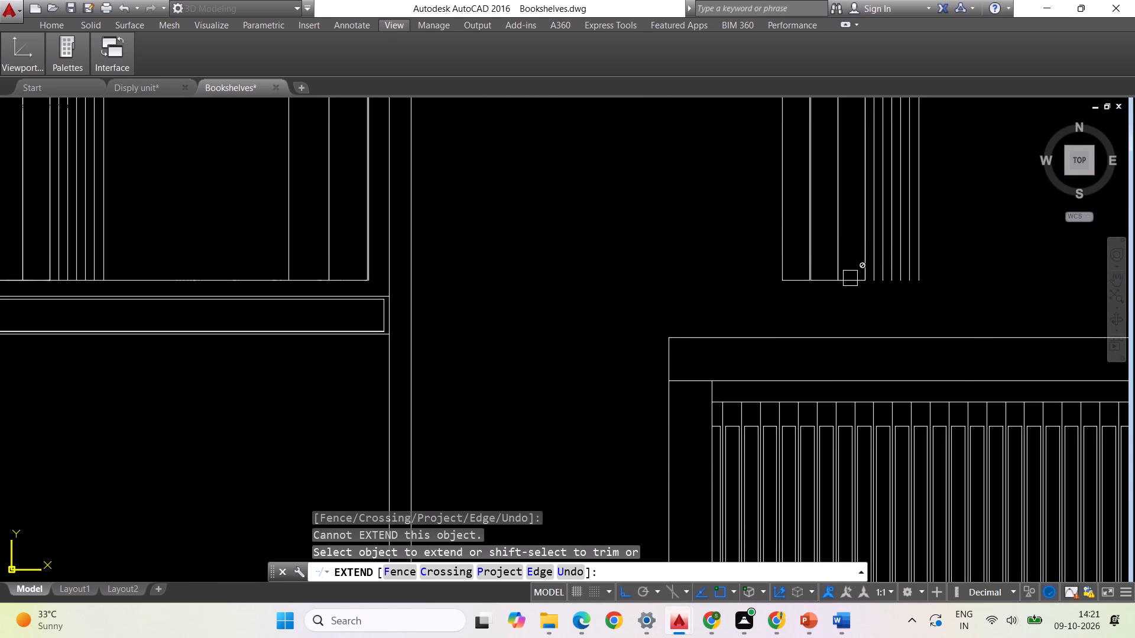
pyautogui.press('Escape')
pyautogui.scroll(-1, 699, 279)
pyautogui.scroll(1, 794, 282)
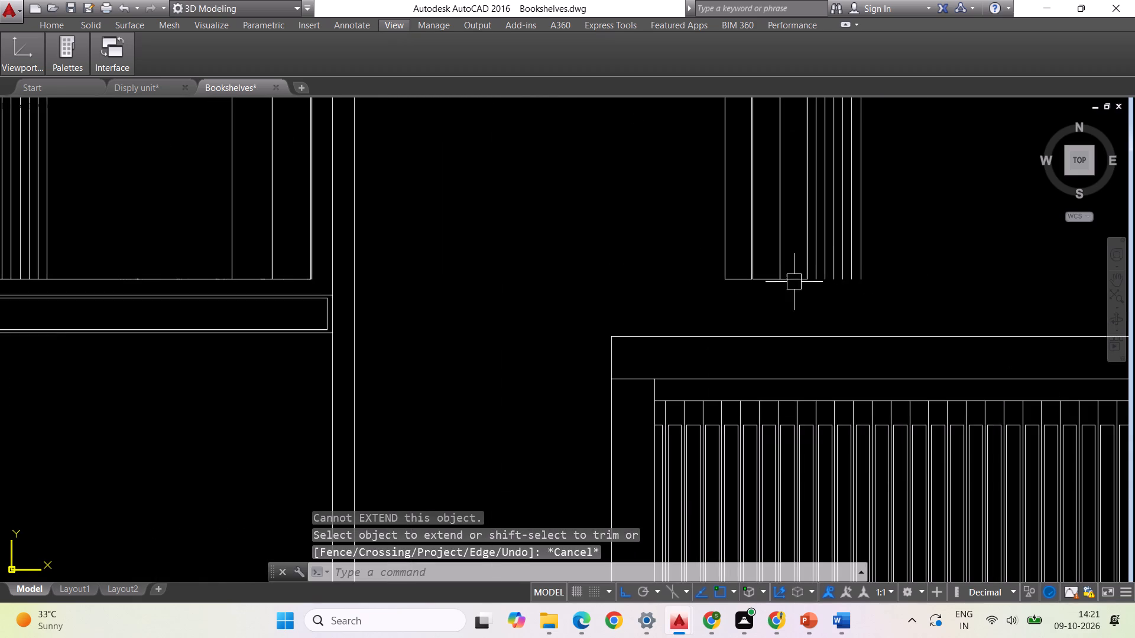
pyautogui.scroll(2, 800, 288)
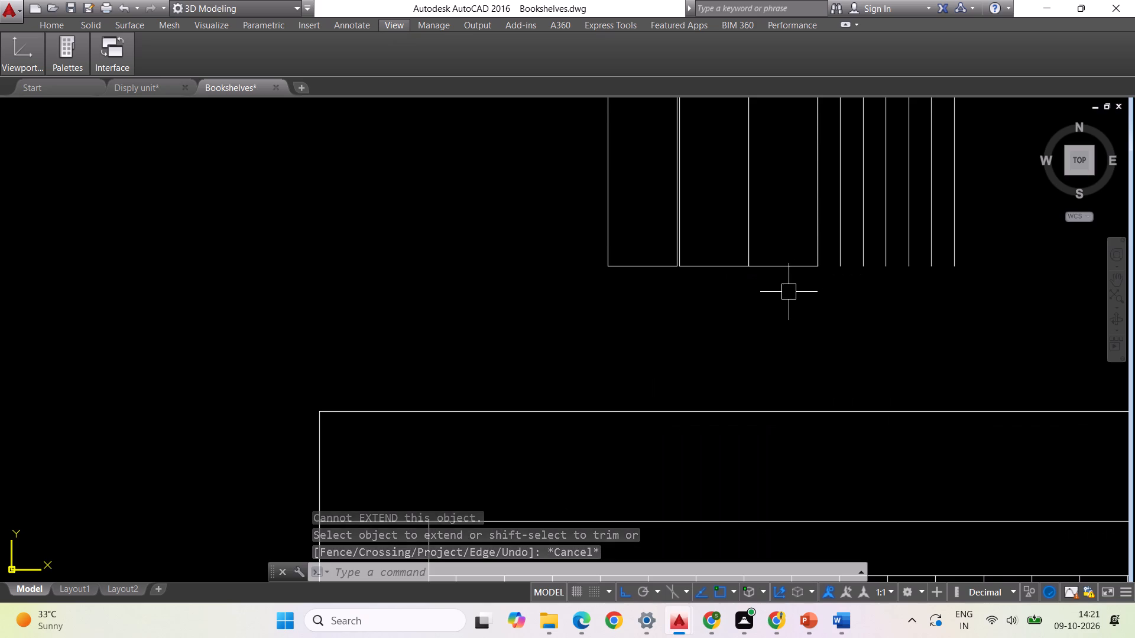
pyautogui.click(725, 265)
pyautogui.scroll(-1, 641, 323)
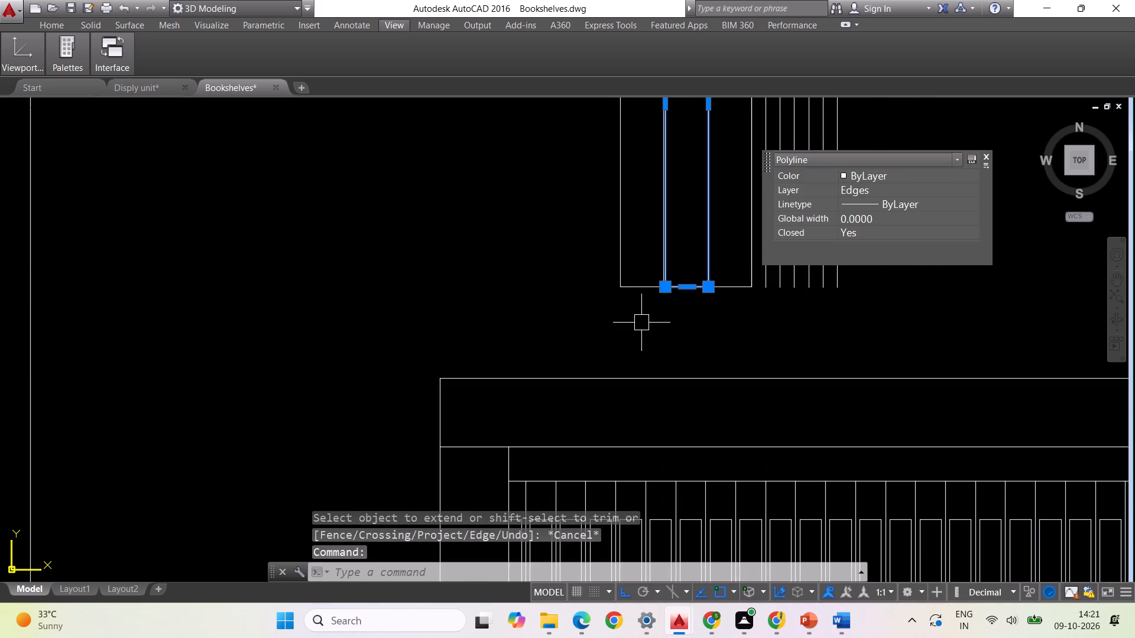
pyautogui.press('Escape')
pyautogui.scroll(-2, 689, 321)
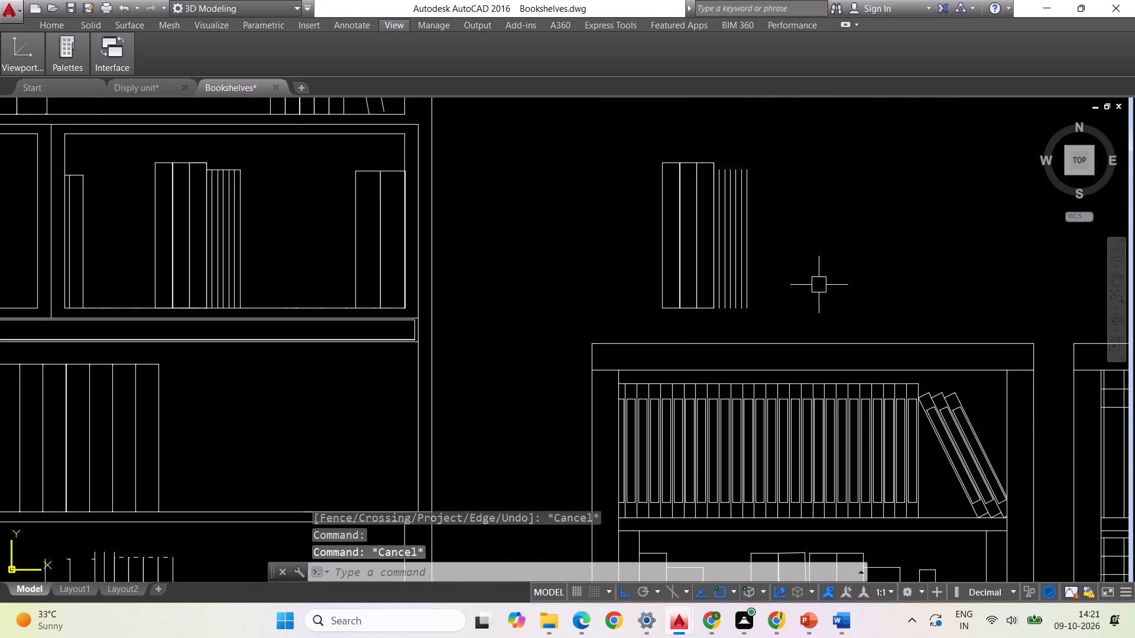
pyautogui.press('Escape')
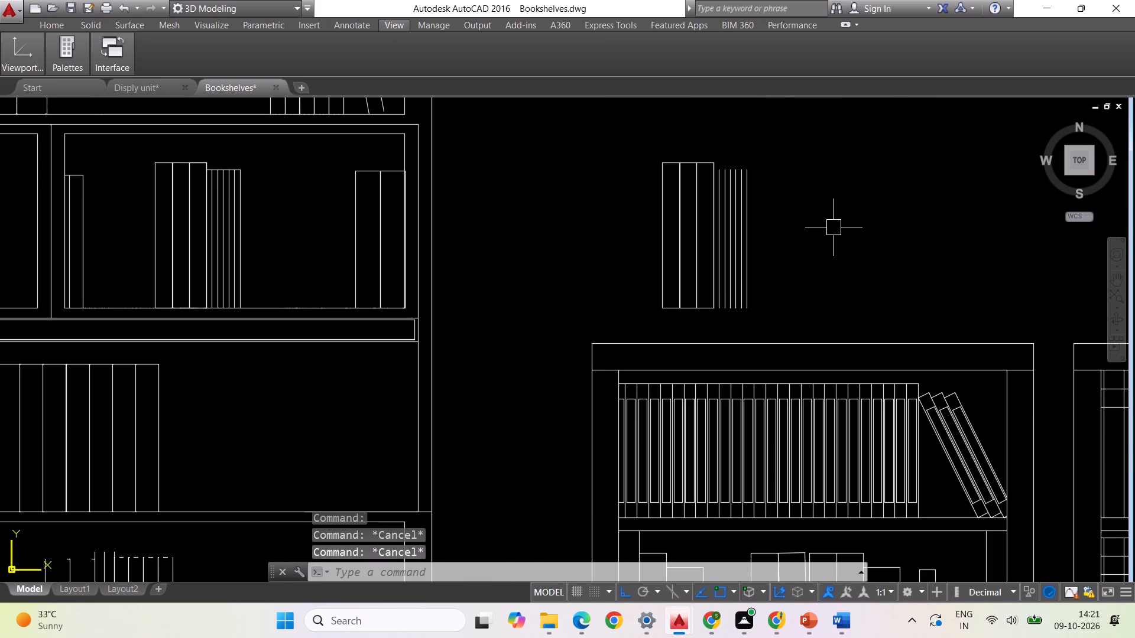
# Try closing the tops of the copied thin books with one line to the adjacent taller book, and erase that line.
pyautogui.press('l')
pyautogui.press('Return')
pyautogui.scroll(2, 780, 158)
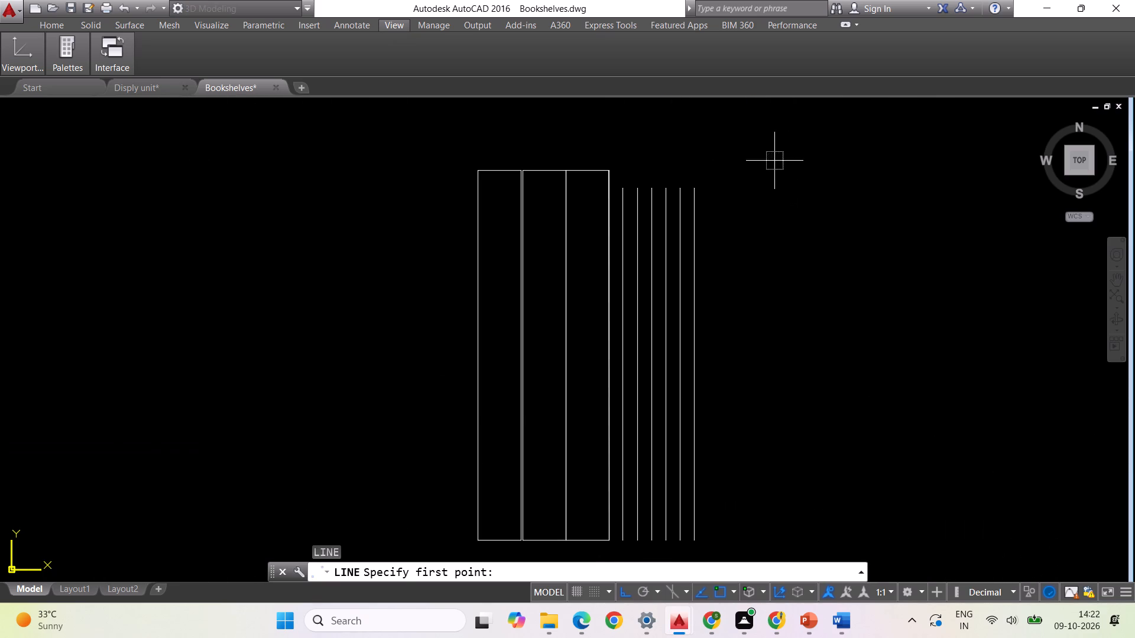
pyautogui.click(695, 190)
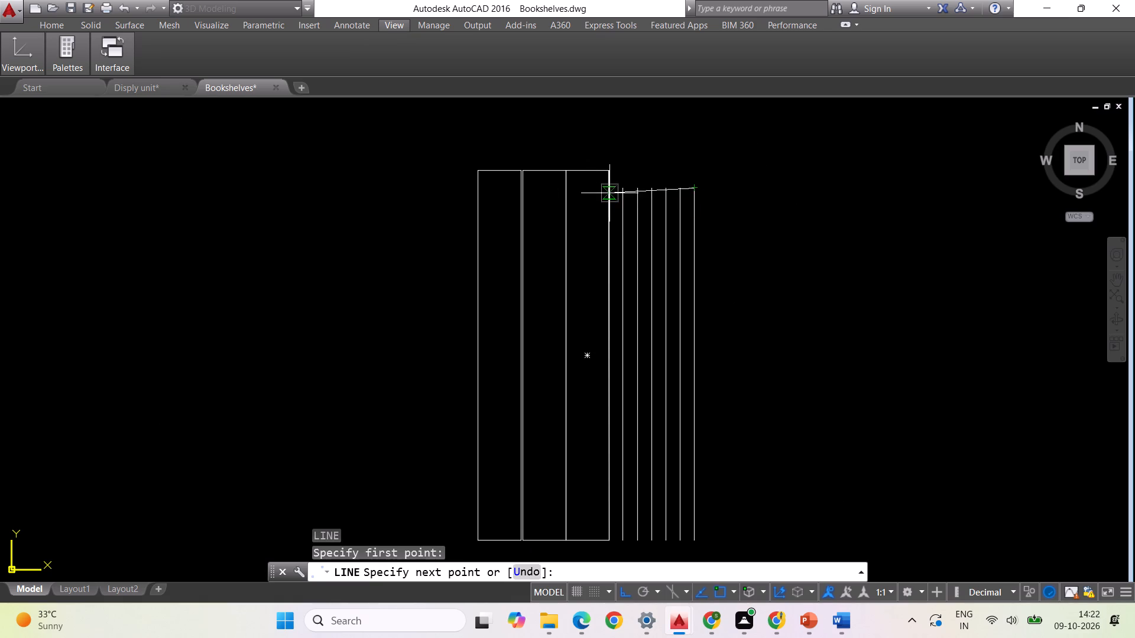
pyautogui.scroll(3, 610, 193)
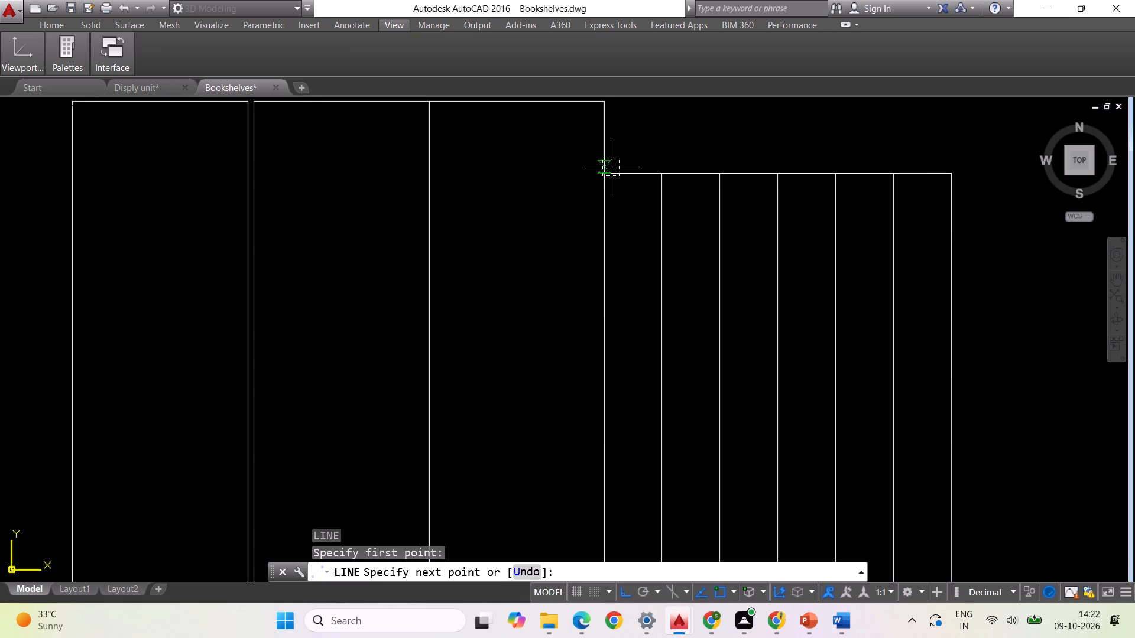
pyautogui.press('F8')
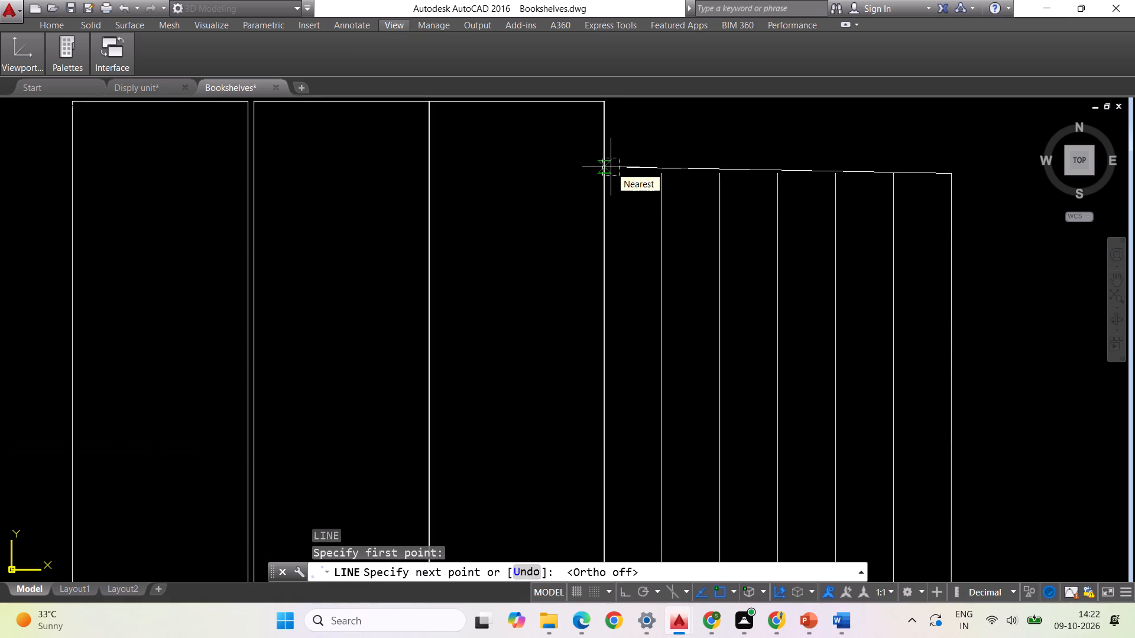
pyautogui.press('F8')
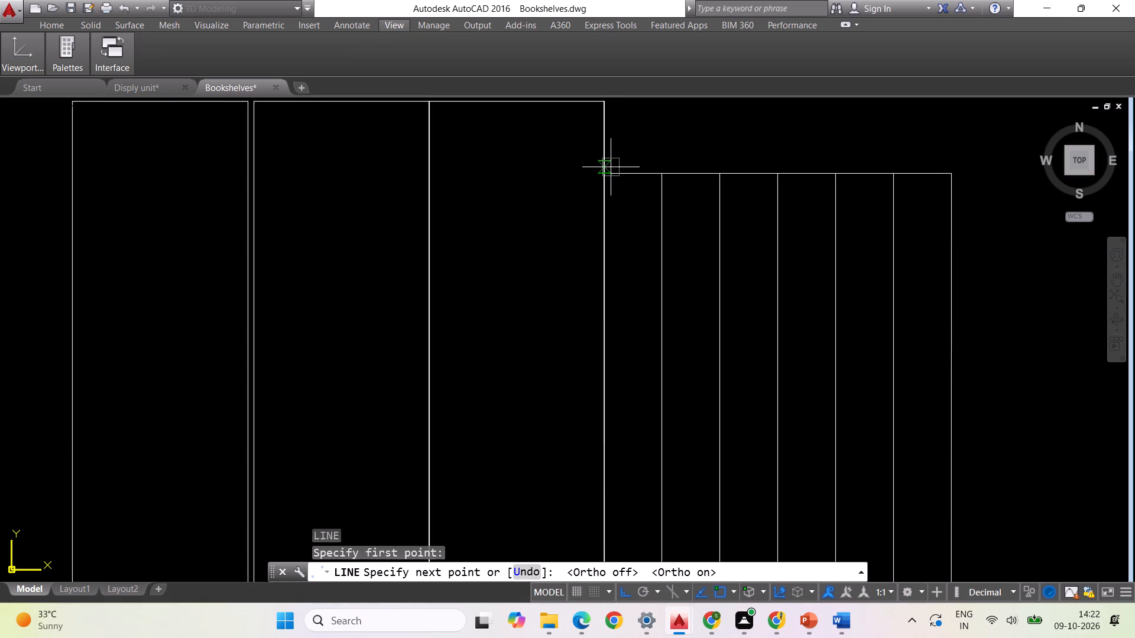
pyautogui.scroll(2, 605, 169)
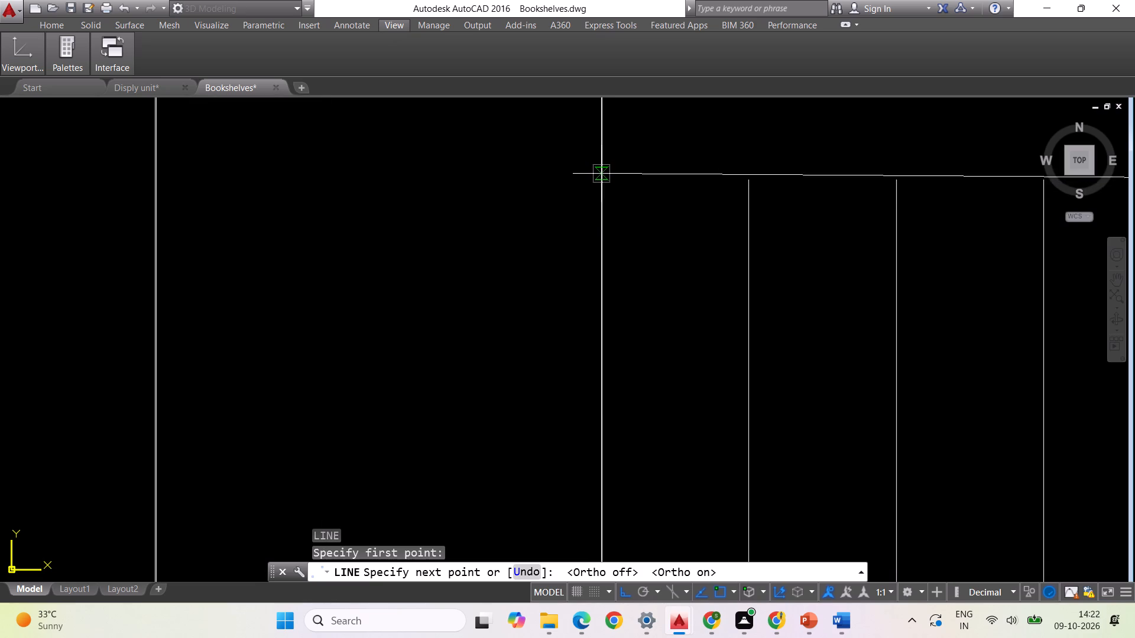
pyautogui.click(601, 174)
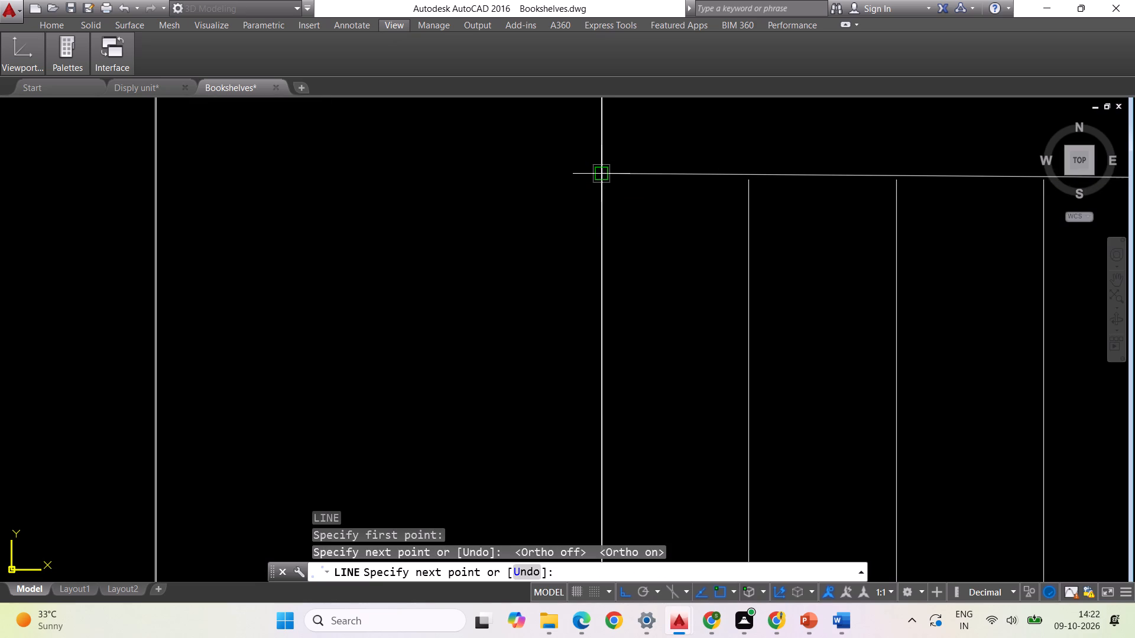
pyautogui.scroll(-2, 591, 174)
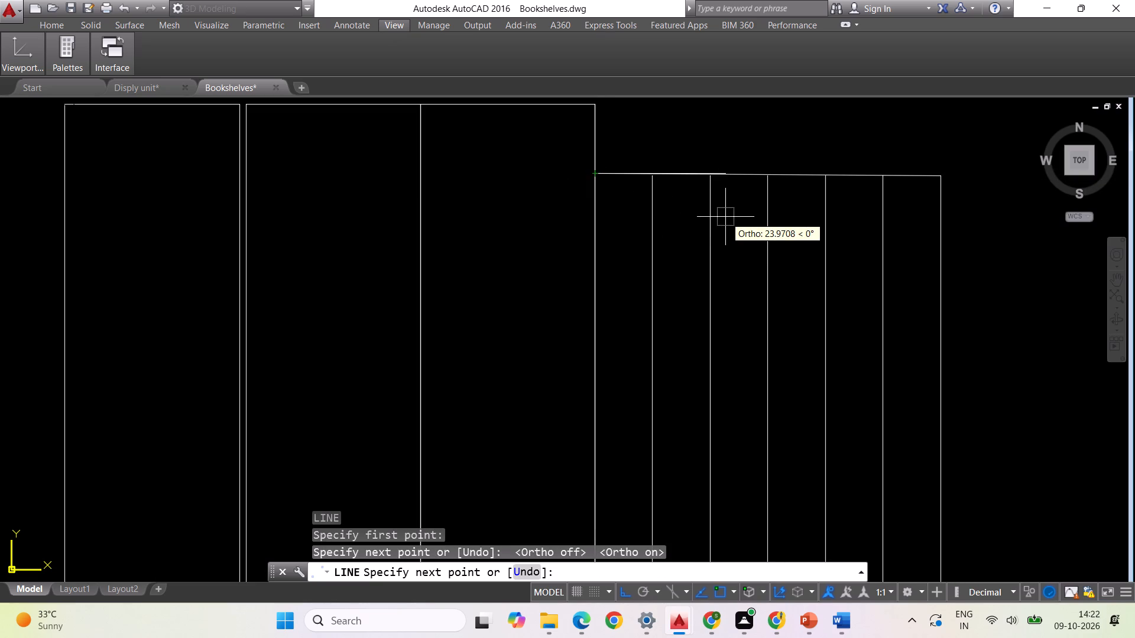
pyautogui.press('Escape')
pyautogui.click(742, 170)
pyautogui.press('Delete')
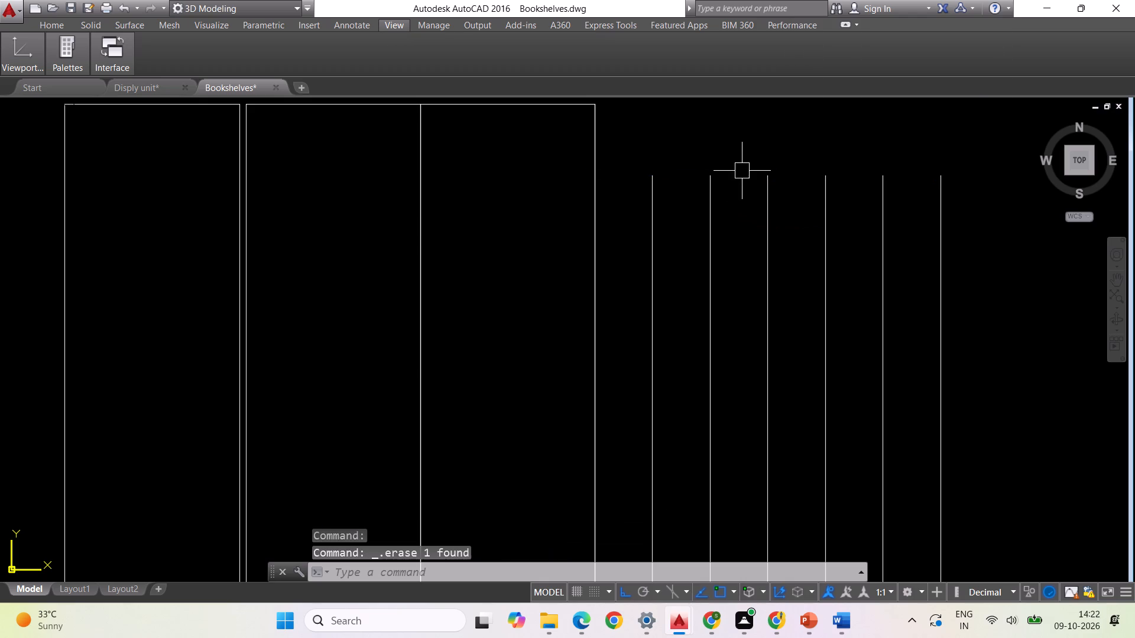
# Draw a line closing the top of the outermost thin book, joining the upper ends of its two upright lines.
pyautogui.press('l')
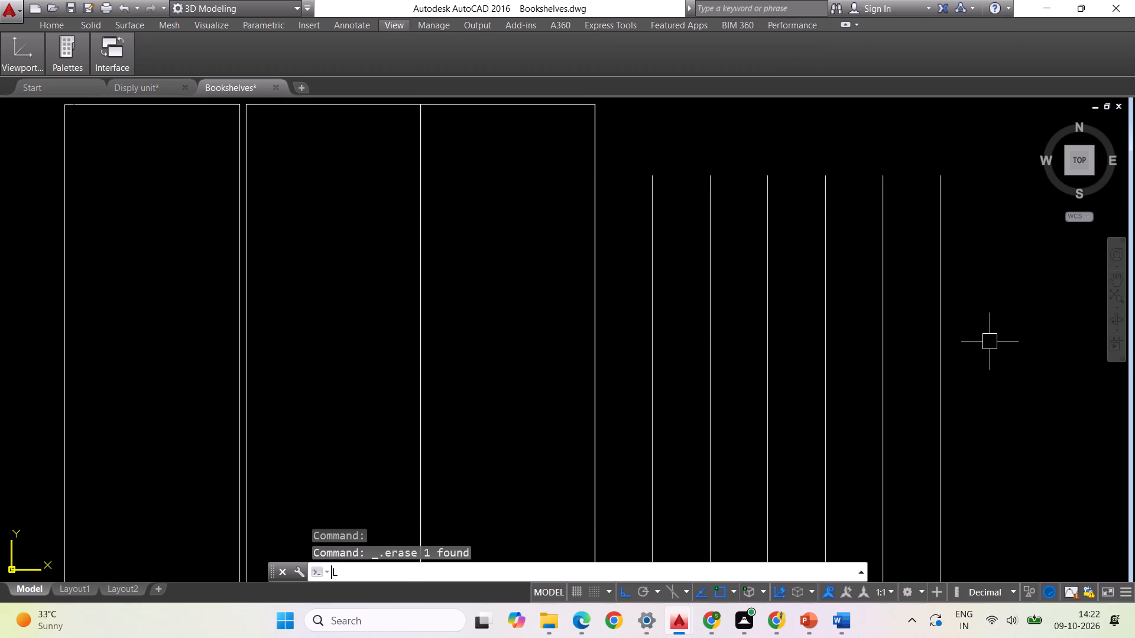
pyautogui.press('Return')
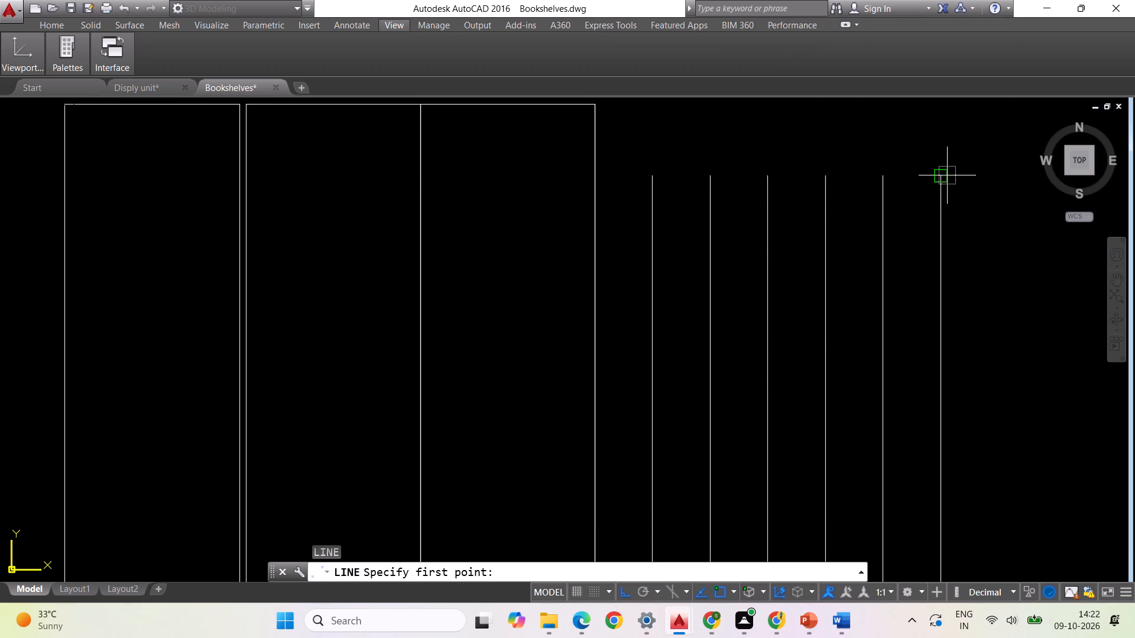
pyautogui.click(943, 177)
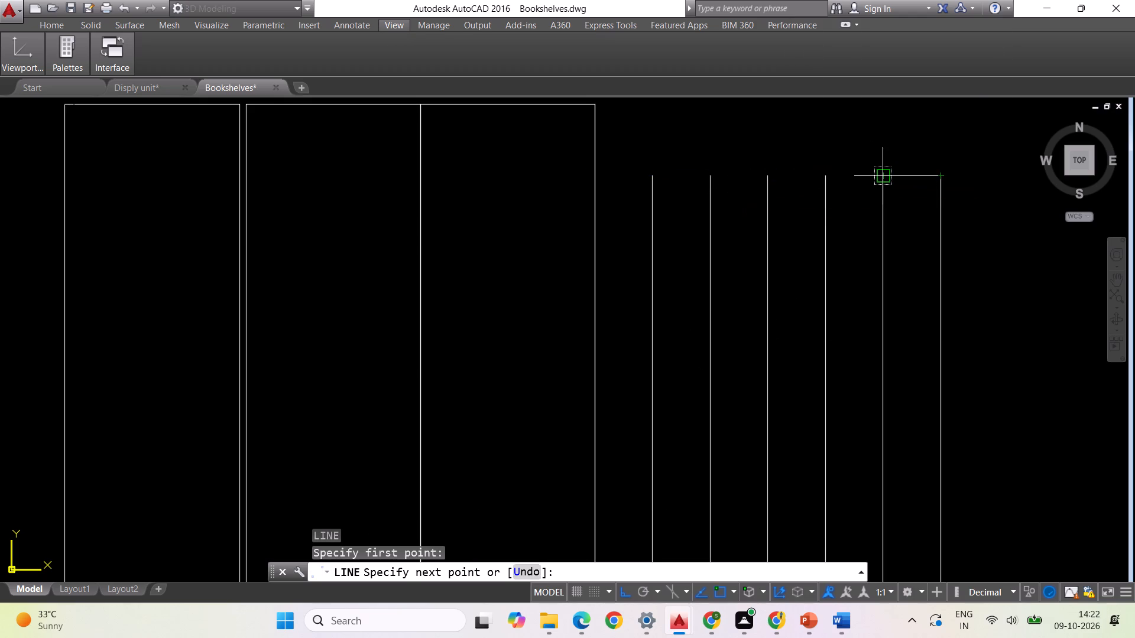
pyautogui.click(883, 172)
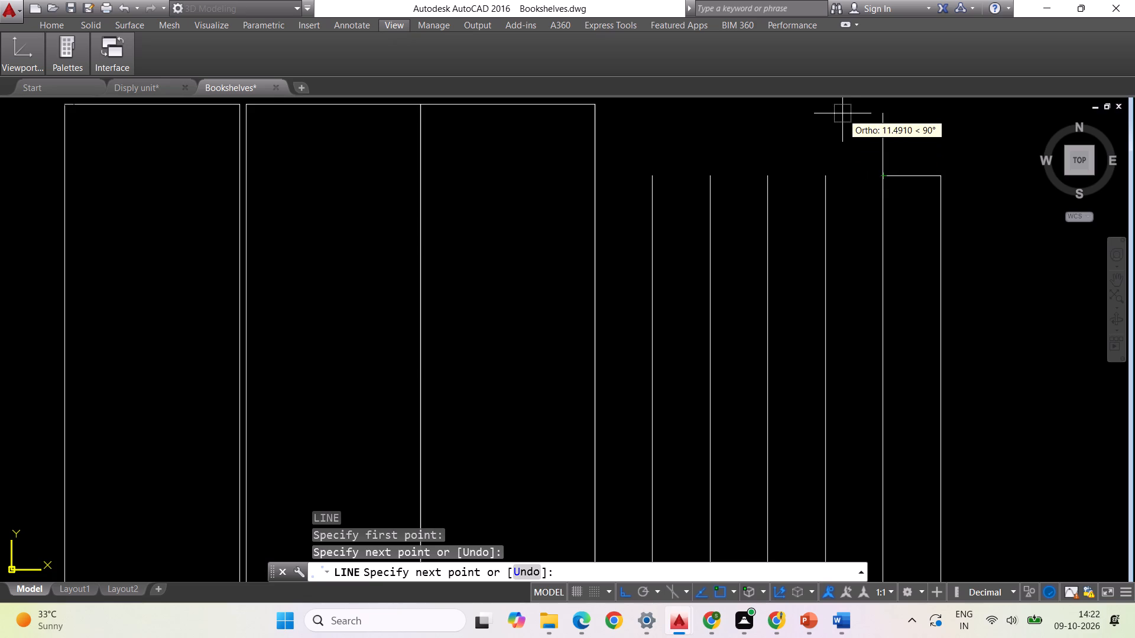
pyautogui.press('Escape')
# Copy that short top edge across the upper ends of the remaining four thin books.
pyautogui.click(906, 174)
pyautogui.rightClick(906, 174)
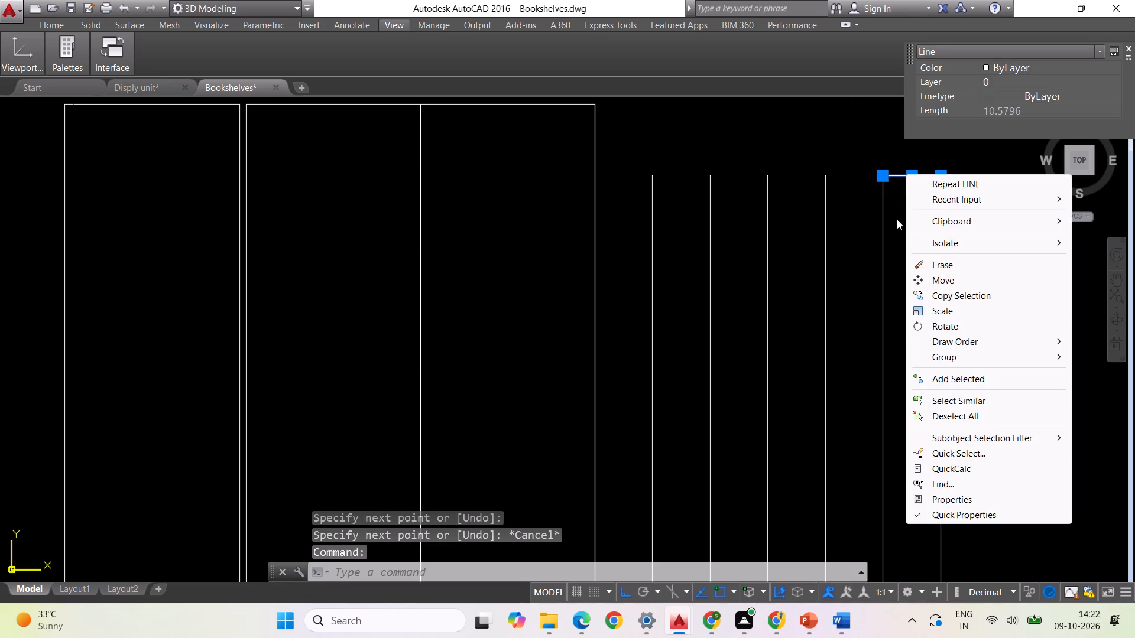
pyautogui.click(937, 295)
pyautogui.click(887, 177)
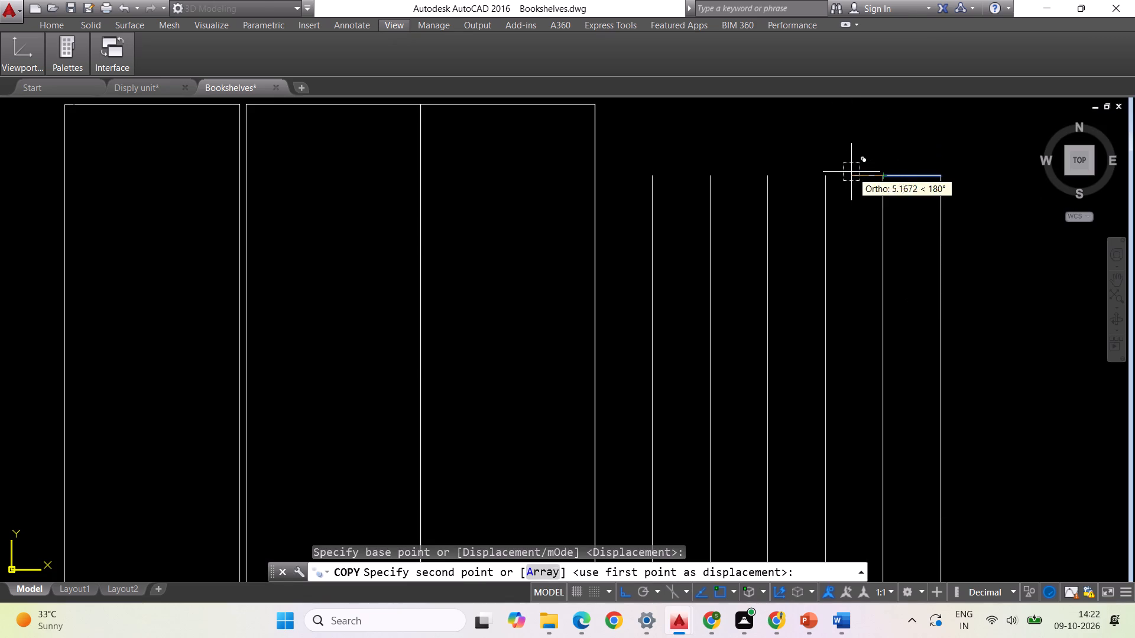
pyautogui.click(829, 173)
pyautogui.click(770, 175)
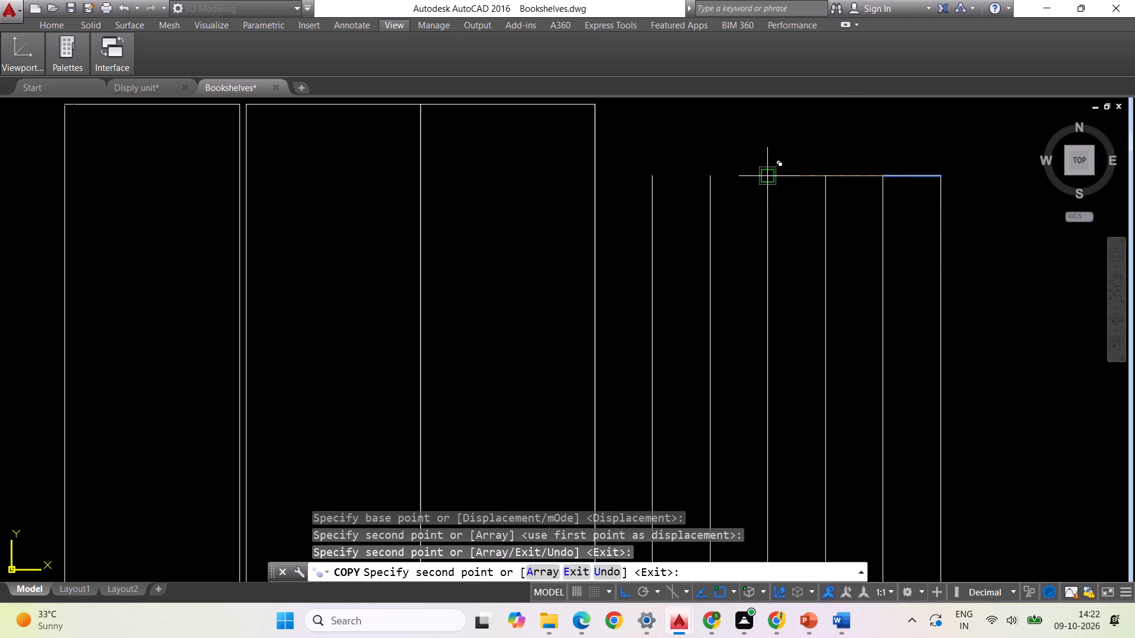
pyautogui.click(716, 177)
pyautogui.click(649, 176)
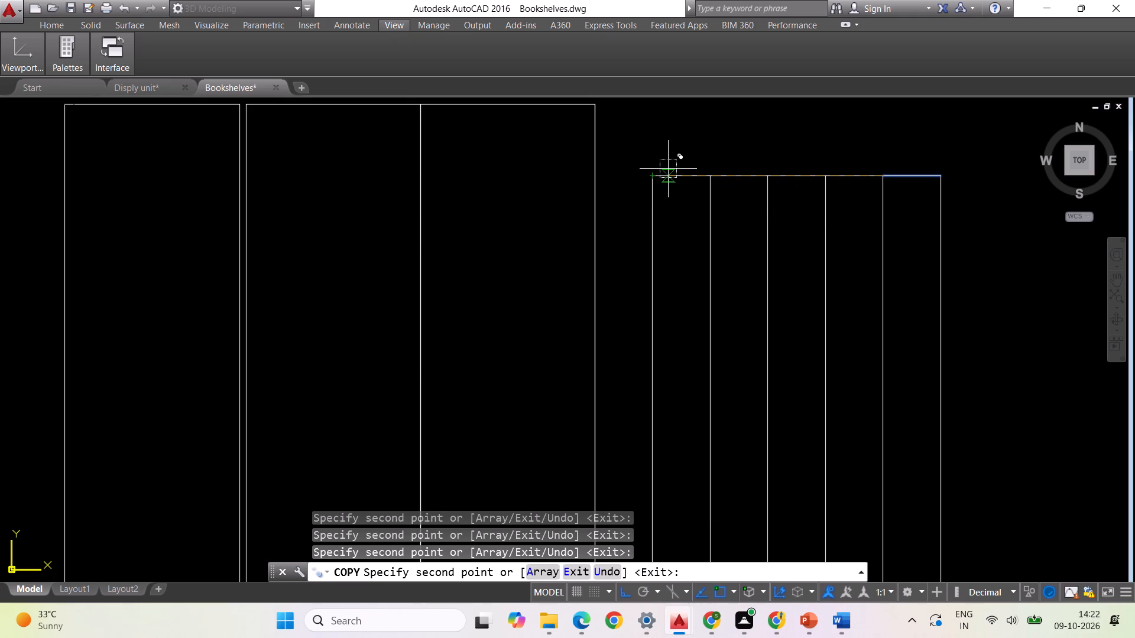
pyautogui.press('Escape')
# Copy the outermost thin book's top edge beneath all five thin books and the gap beside the taller book, with Ortho off.
pyautogui.scroll(-4, 727, 184)
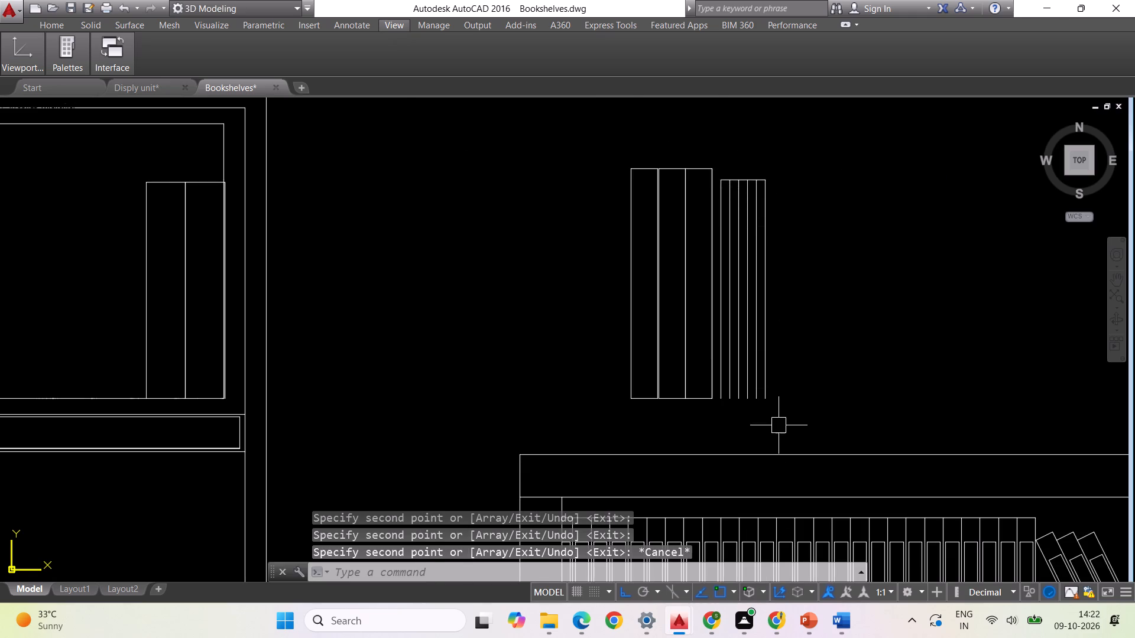
pyautogui.scroll(2, 776, 432)
pyautogui.scroll(-2, 761, 427)
pyautogui.scroll(1, 800, 201)
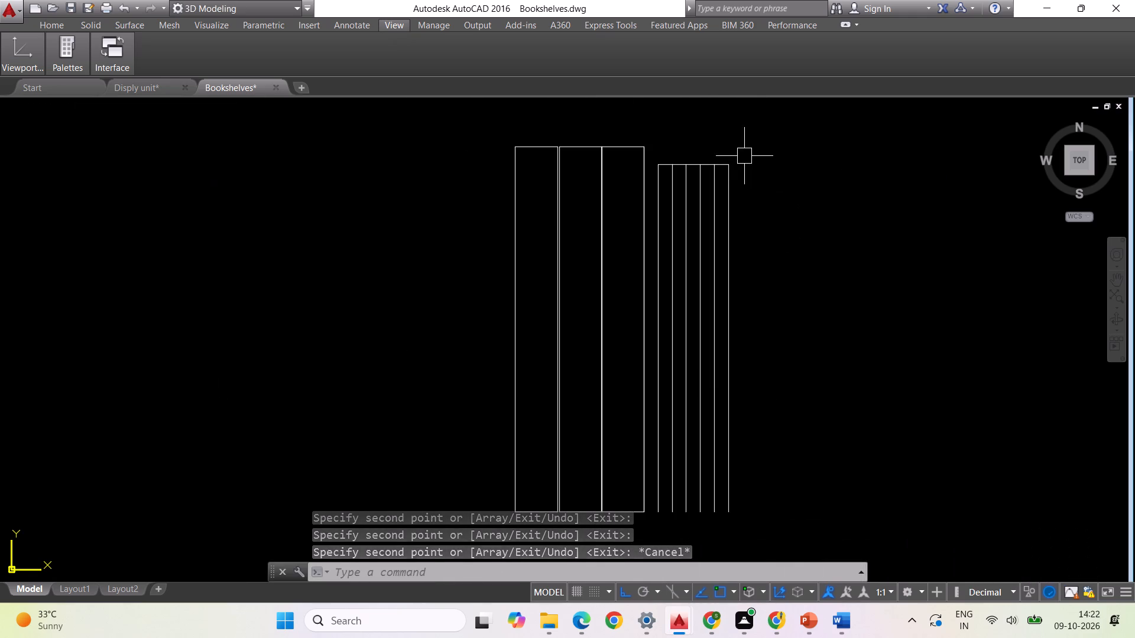
pyautogui.click(722, 158)
pyautogui.rightClick(794, 243)
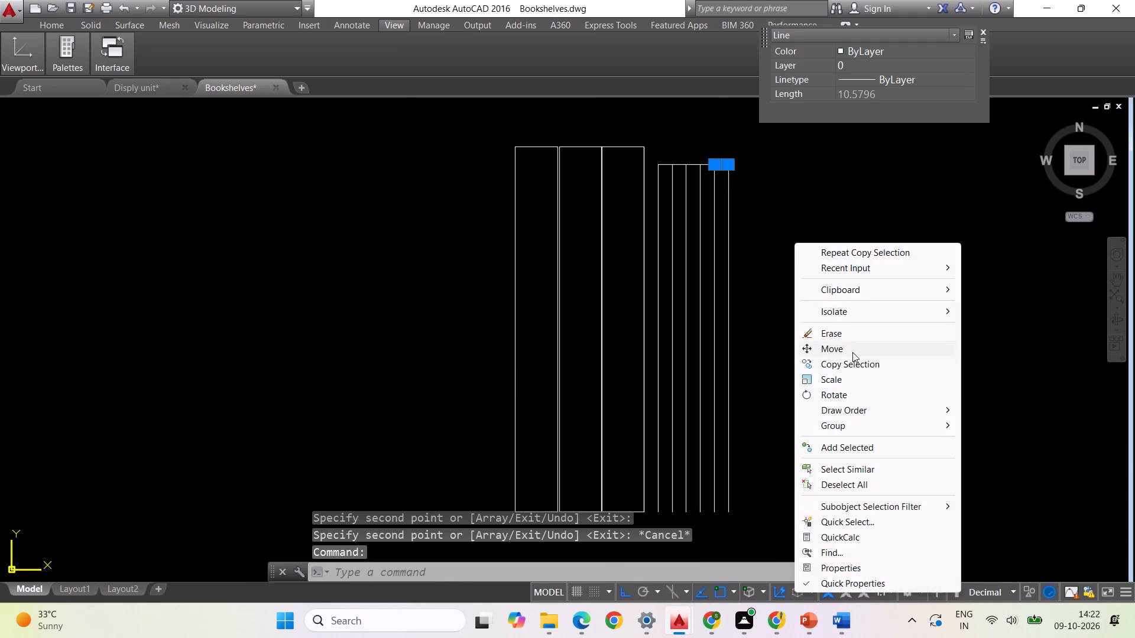
pyautogui.click(857, 363)
pyautogui.click(729, 160)
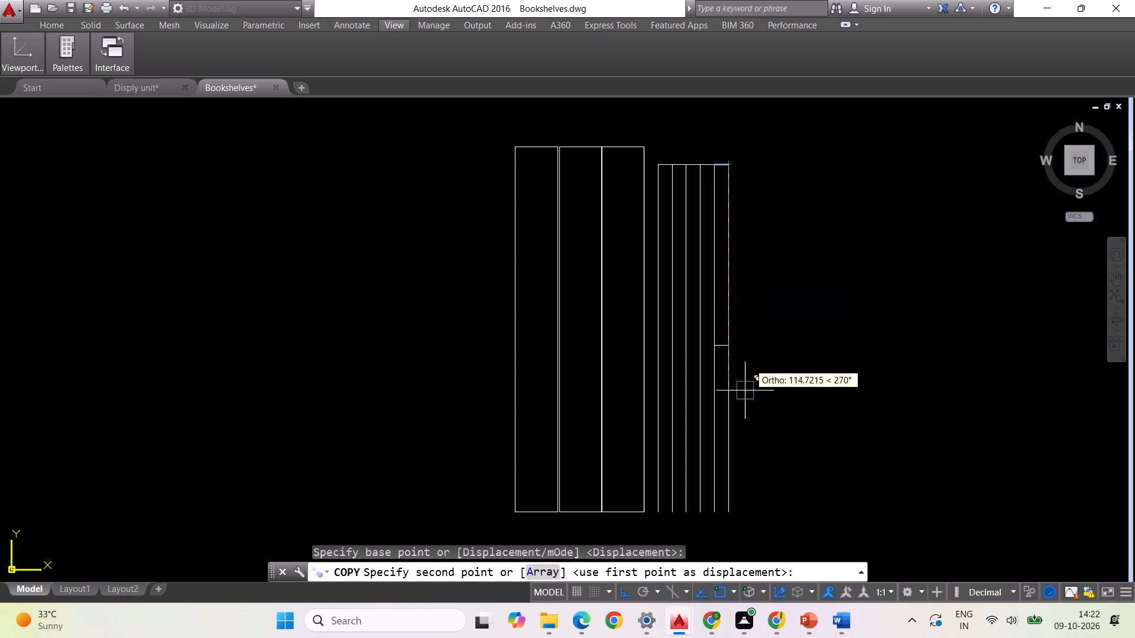
pyautogui.scroll(3, 724, 510)
pyautogui.click(740, 528)
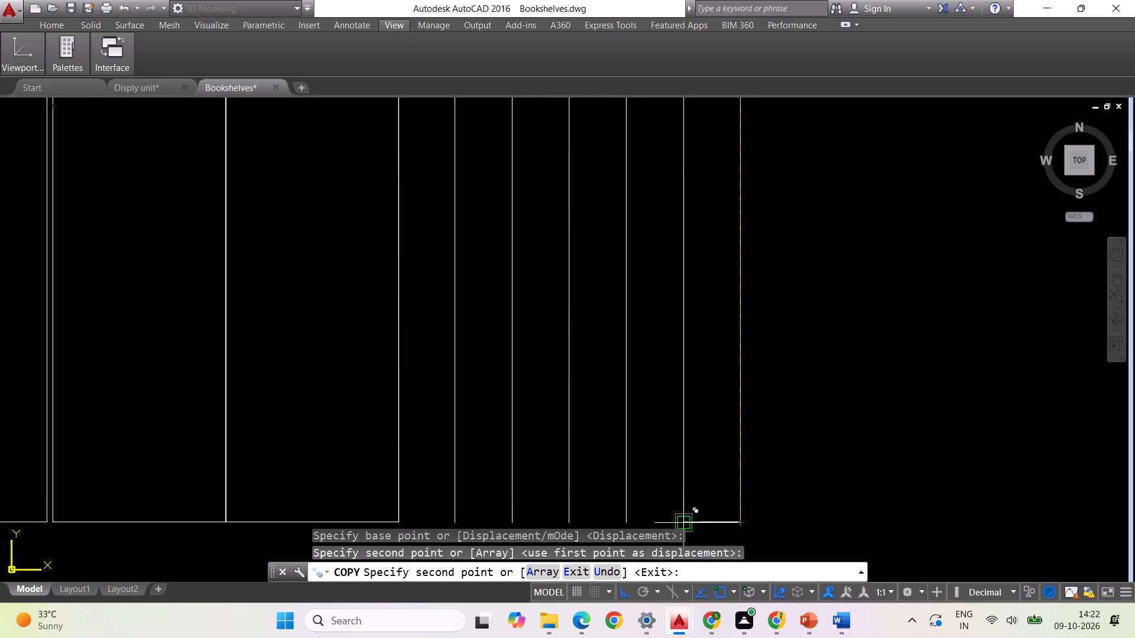
pyautogui.scroll(-2, 753, 462)
pyautogui.scroll(4, 709, 523)
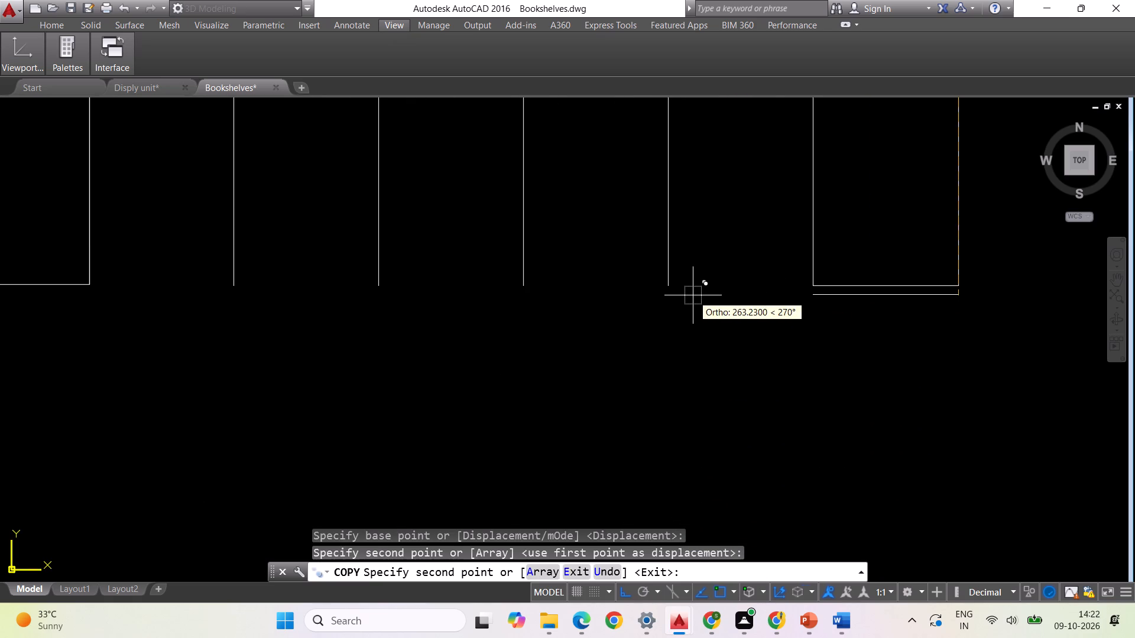
pyautogui.press('F8')
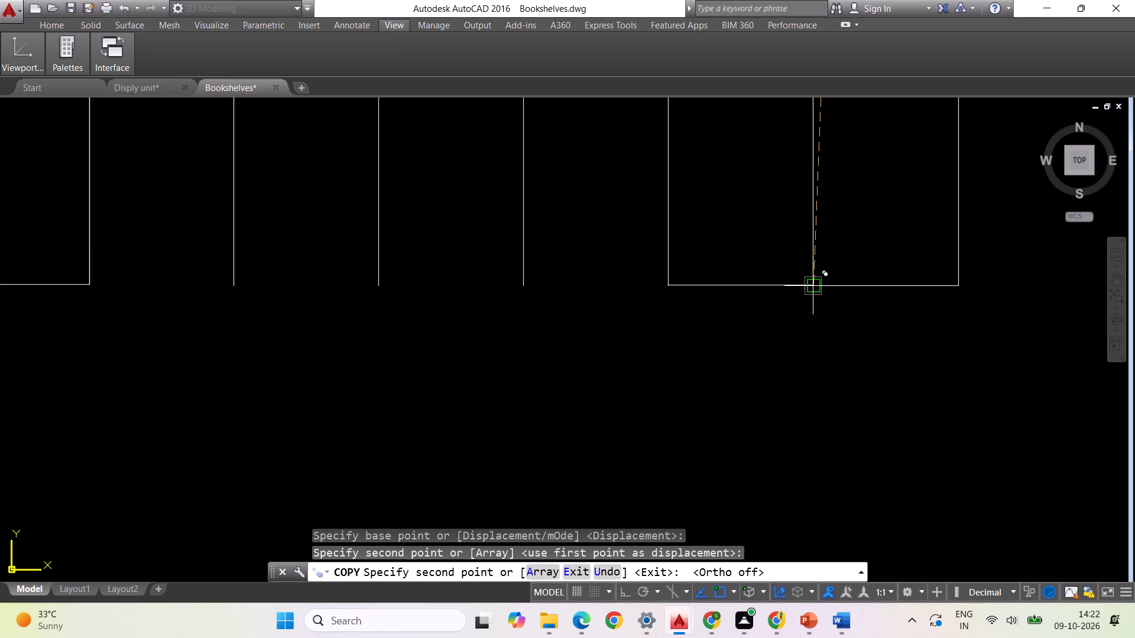
pyautogui.click(813, 289)
pyautogui.click(667, 287)
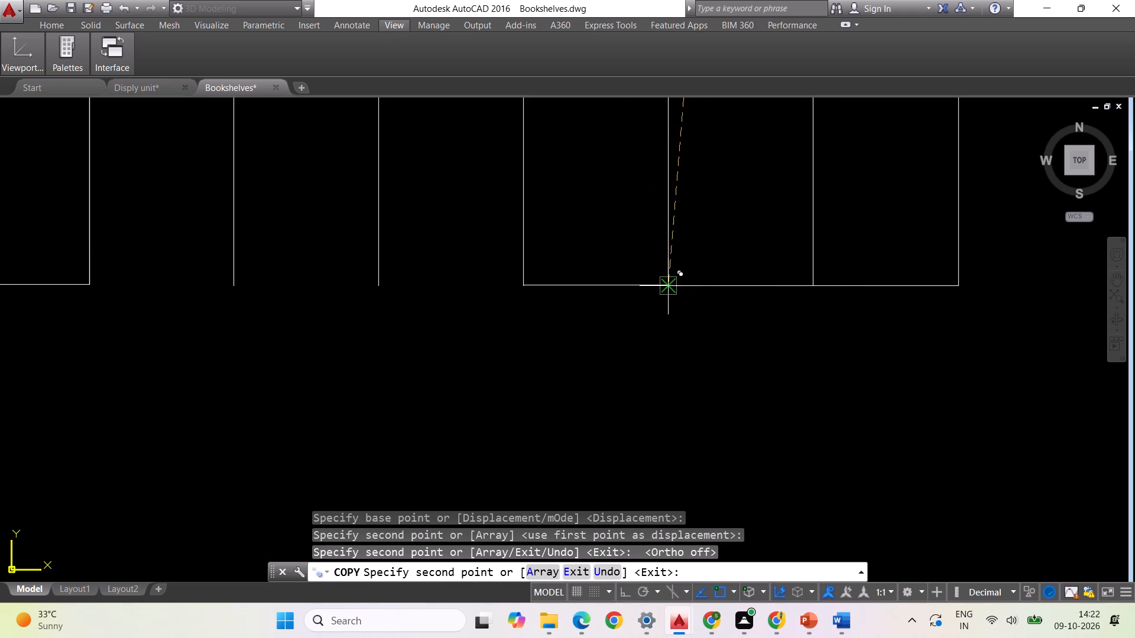
pyautogui.click(528, 288)
pyautogui.scroll(-2, 777, 358)
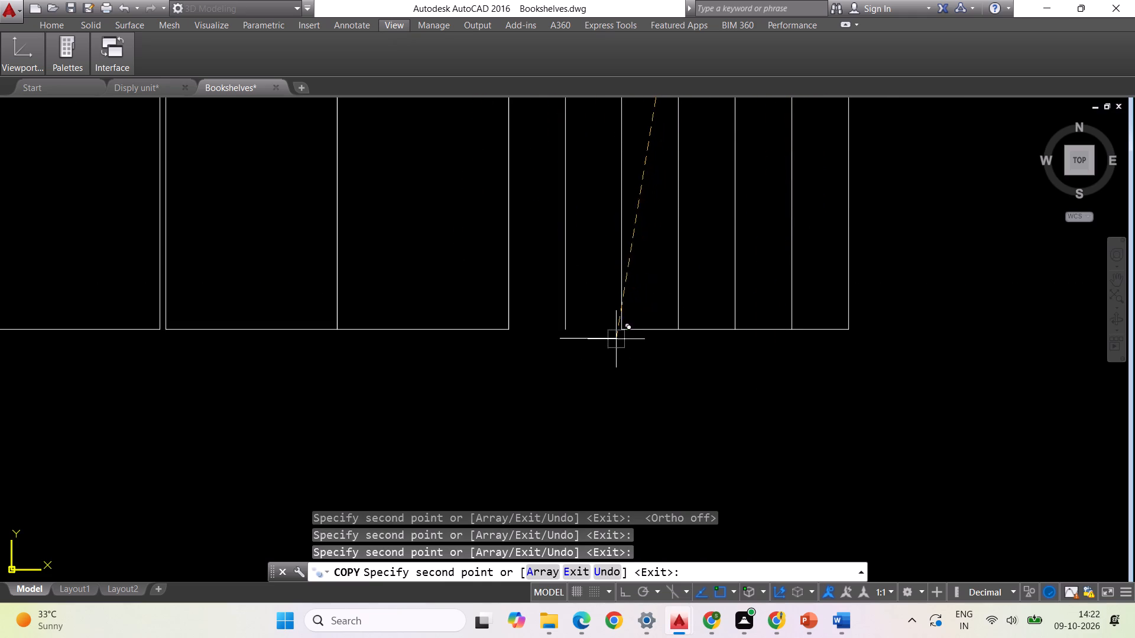
pyautogui.scroll(2, 619, 330)
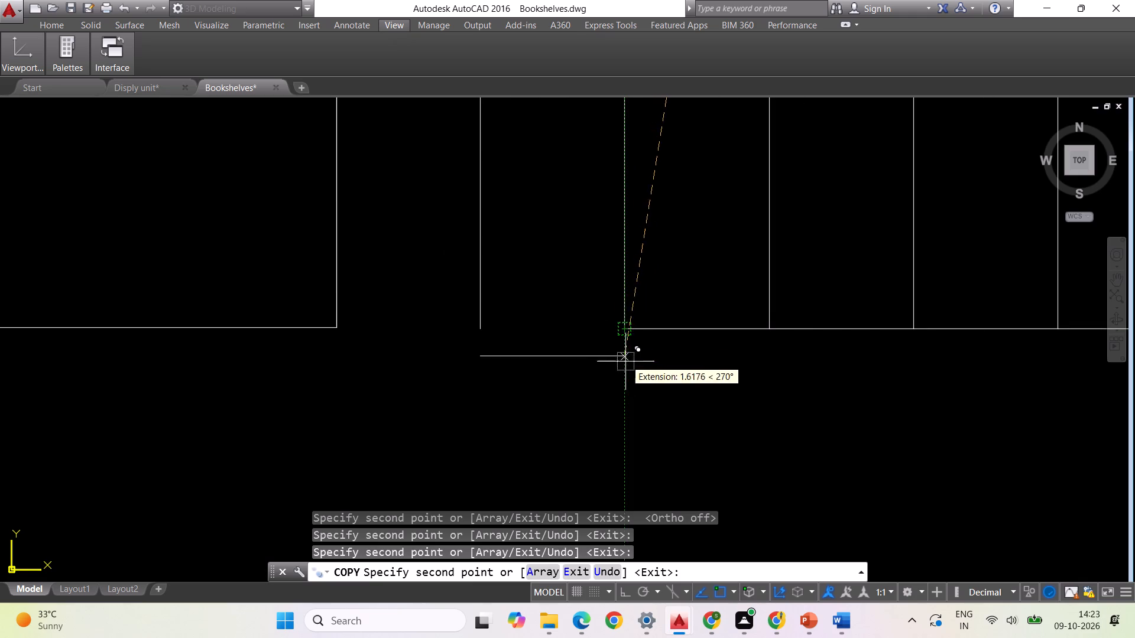
pyautogui.click(627, 327)
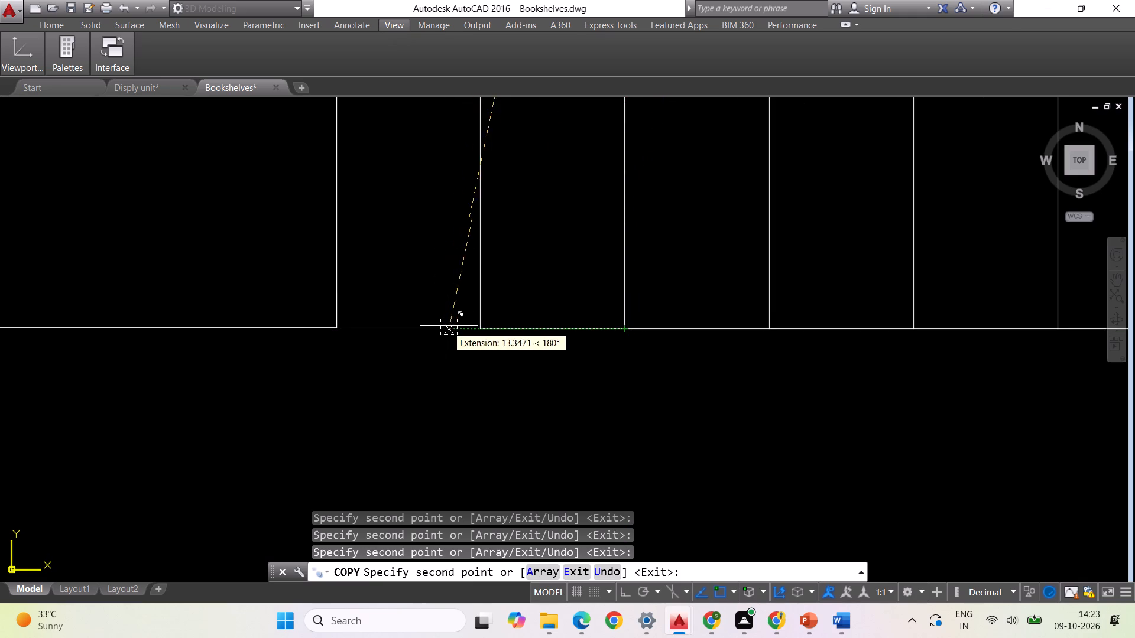
pyautogui.click(479, 323)
pyautogui.press('Escape')
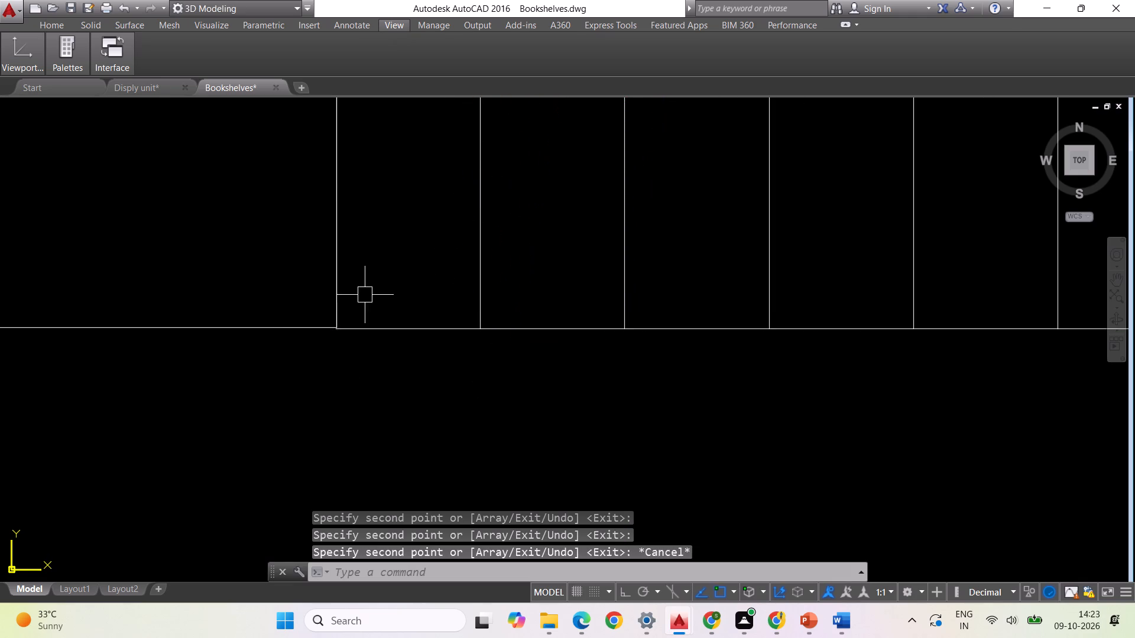
# Move the bottom line spanning the gap so its end meets the taller book's bottom corner.
pyautogui.scroll(4, 357, 295)
pyautogui.scroll(-1, 416, 288)
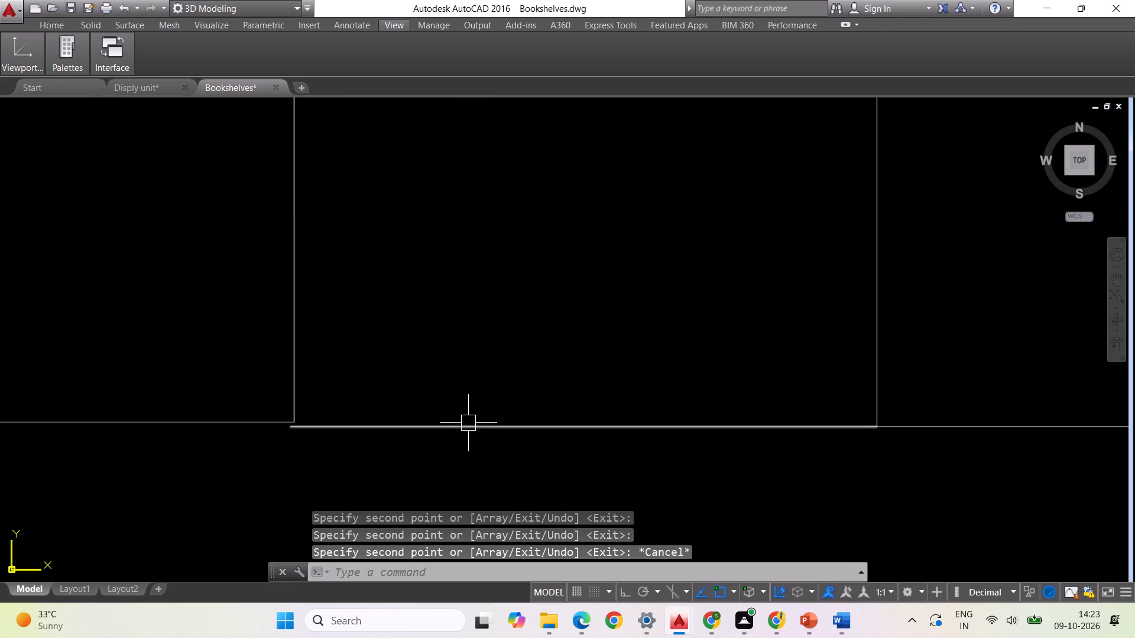
pyautogui.click(468, 423)
pyautogui.rightClick(496, 358)
pyautogui.click(541, 116)
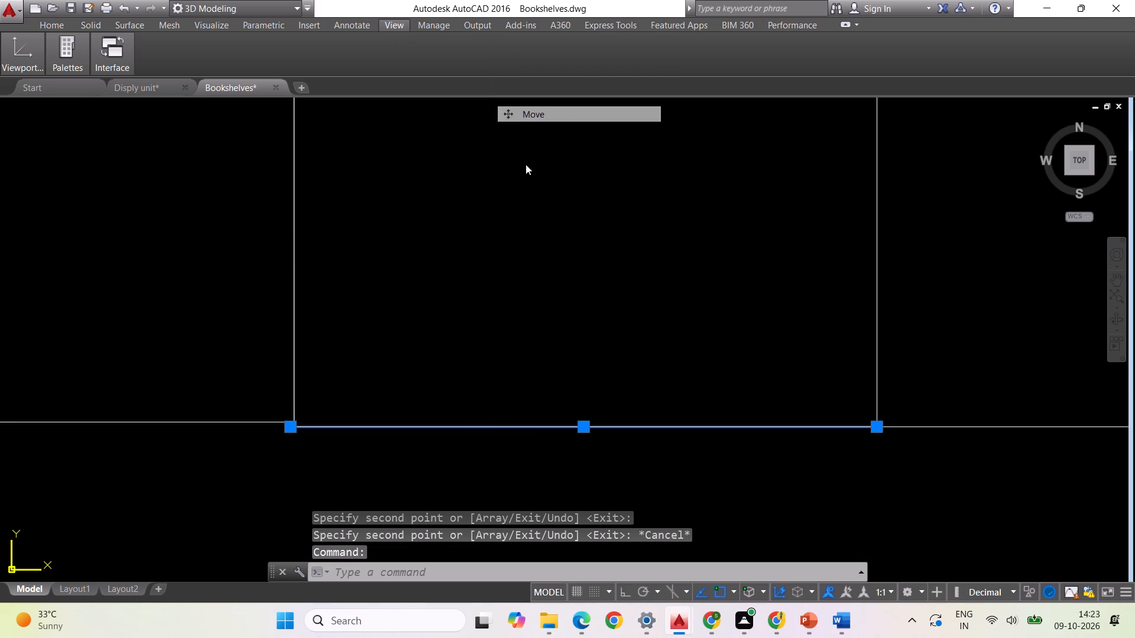
pyautogui.scroll(3, 296, 442)
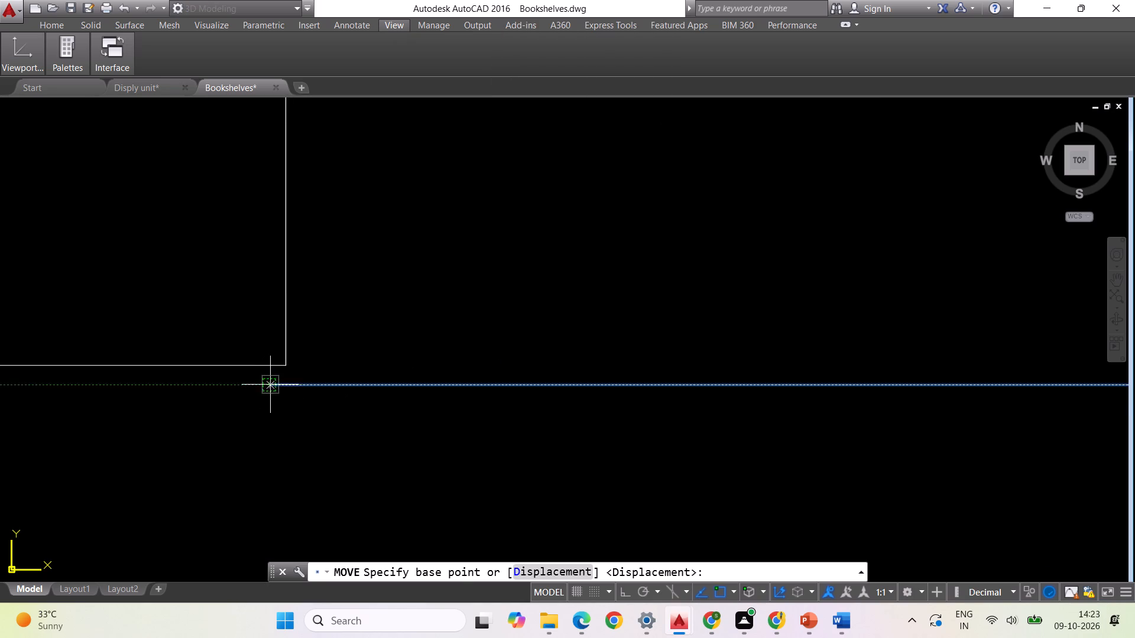
pyautogui.click(274, 383)
pyautogui.click(286, 365)
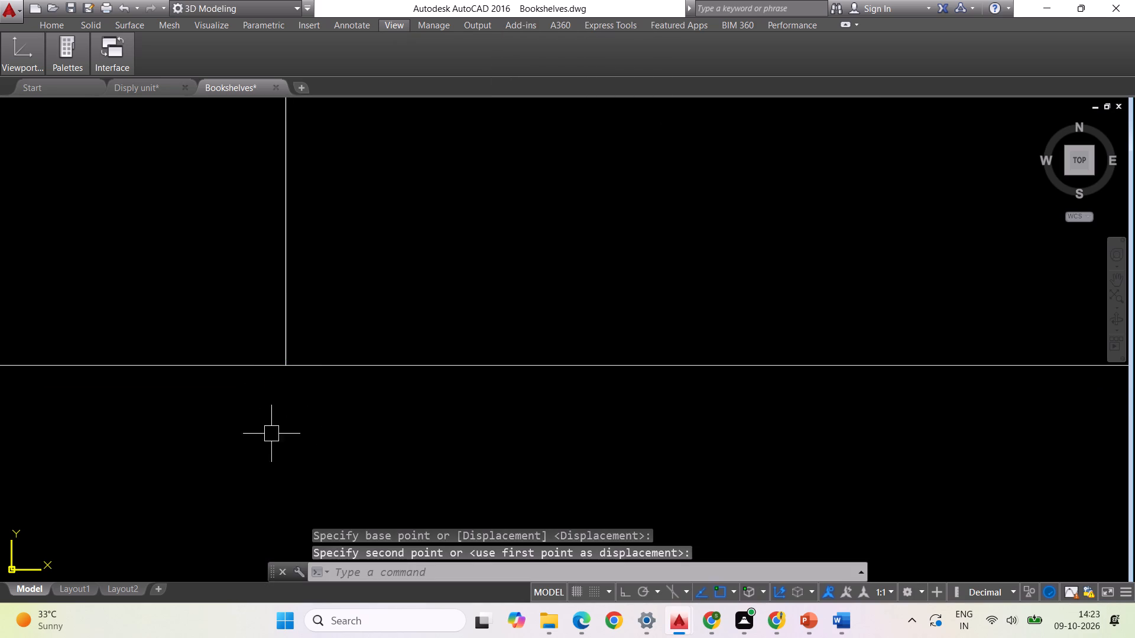
# Trim the end of the gap's bottom line that overshoots the first thin book's upright line.
pyautogui.scroll(-4, 203, 433)
pyautogui.scroll(3, 656, 435)
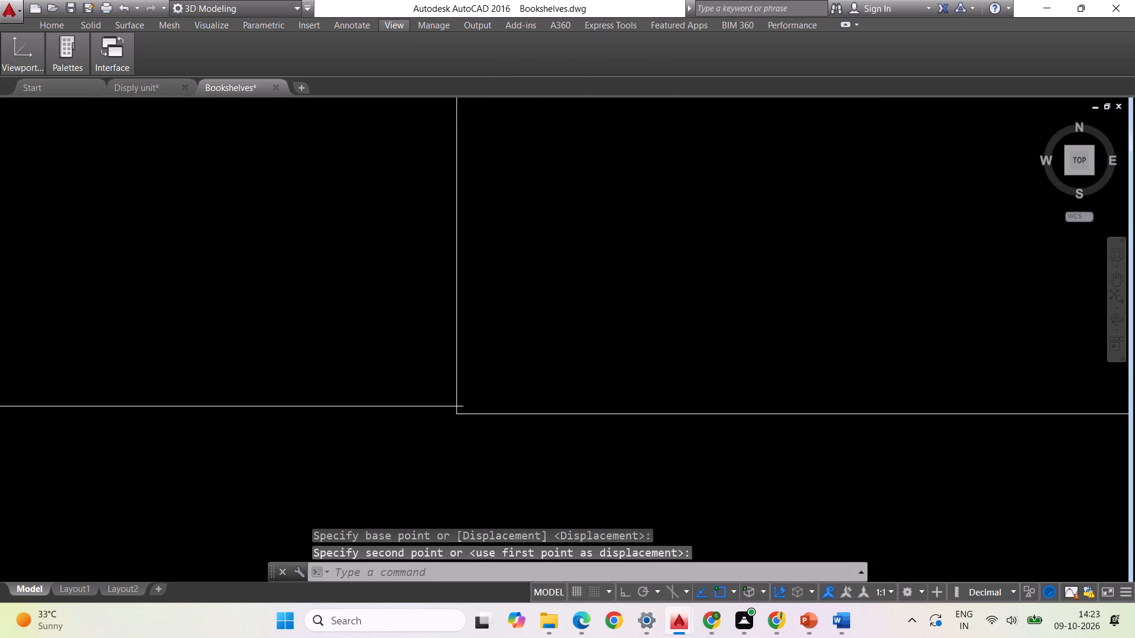
pyautogui.press('Escape')
pyautogui.press('t')
pyautogui.press('r')
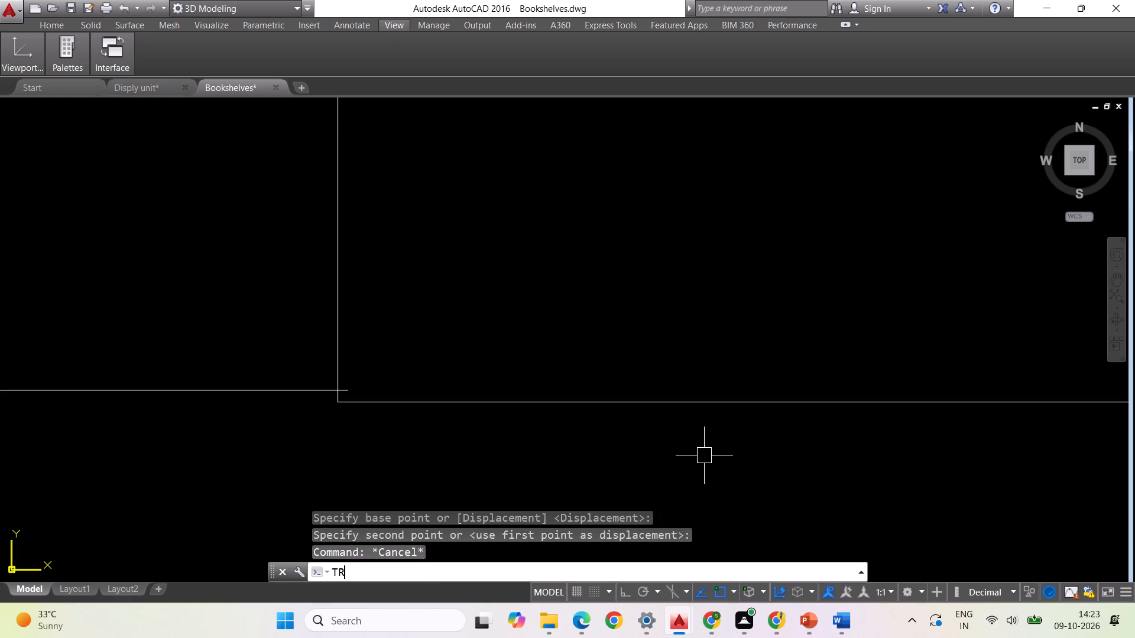
pyautogui.press('Return')
pyautogui.press('Return')
pyautogui.click(348, 390)
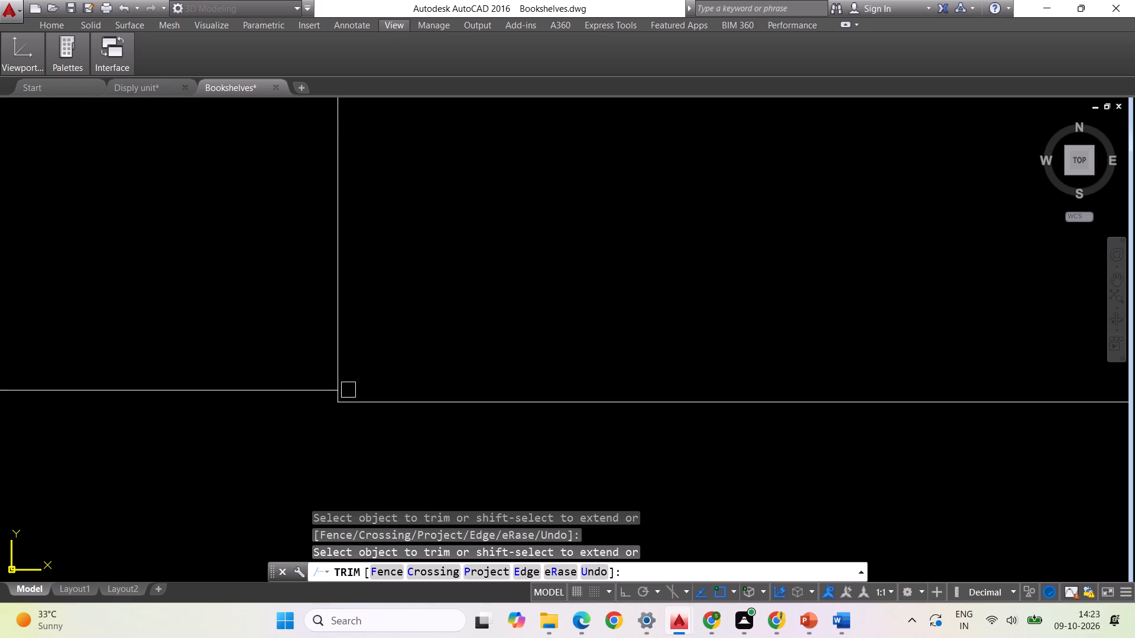
pyautogui.press('Escape')
# Move the first thin book's bottom edge straight up to align with the end of the gap's bottom line.
pyautogui.click(412, 402)
pyautogui.rightClick(412, 402)
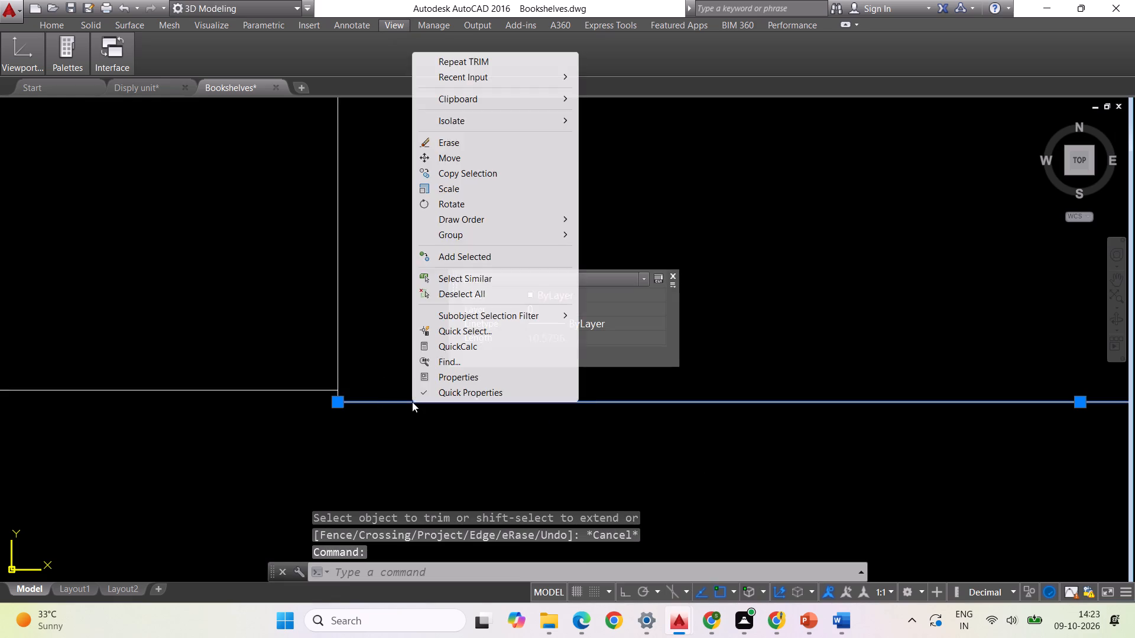
pyautogui.click(449, 161)
pyautogui.scroll(2, 382, 381)
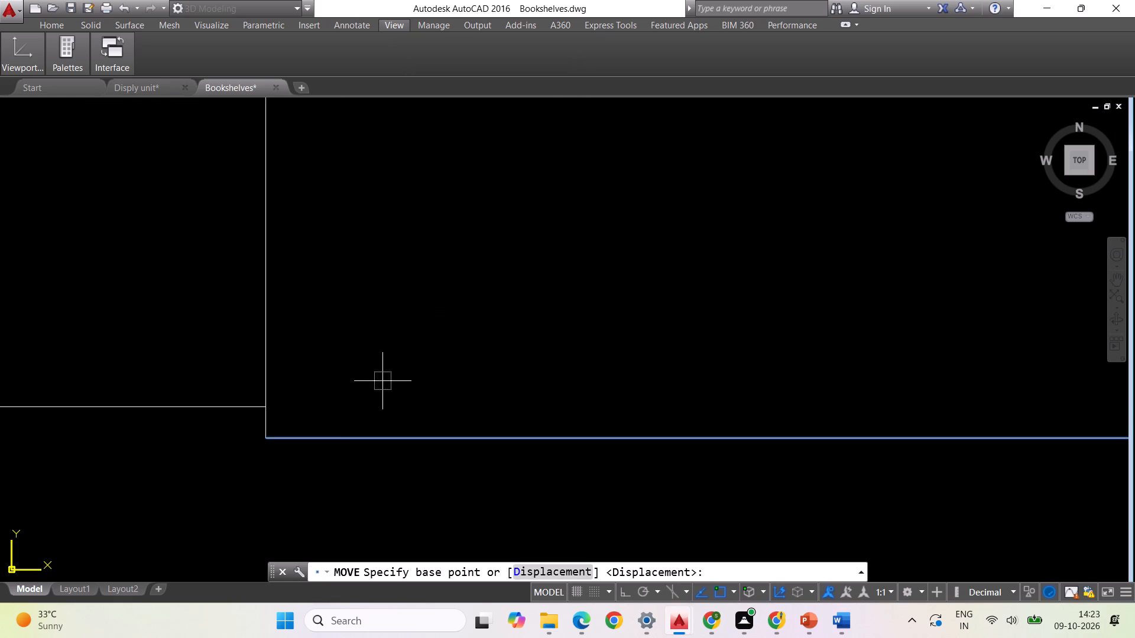
pyautogui.click(268, 440)
pyautogui.click(268, 409)
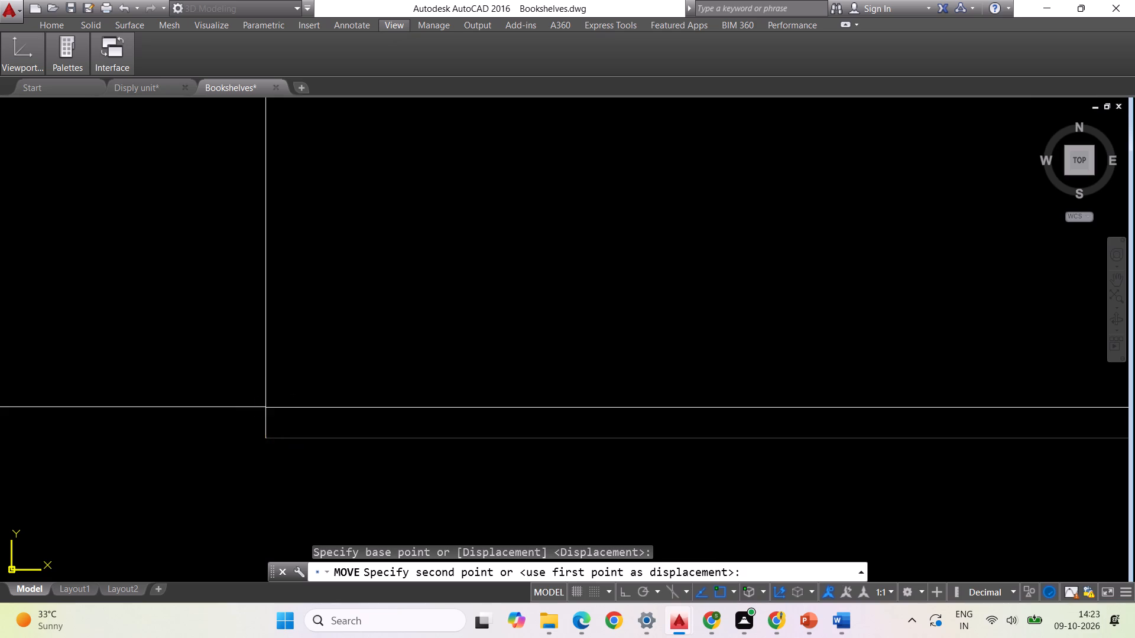
# Move the second thin book's bottom edge up to meet the end of the first thin book's bottom edge.
pyautogui.scroll(-6, 183, 435)
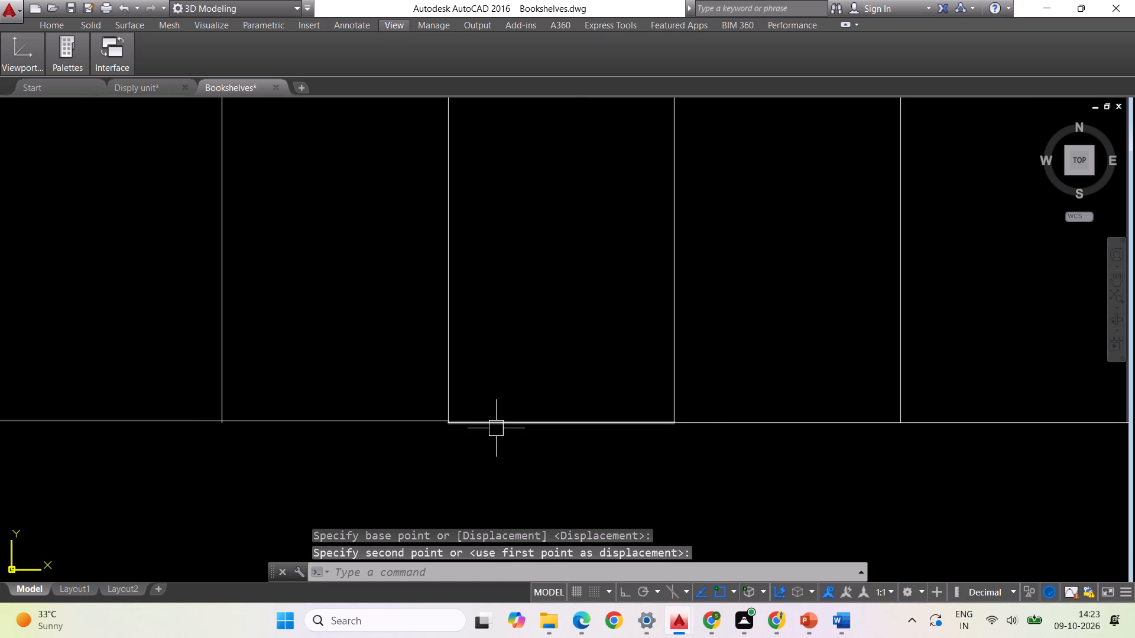
pyautogui.click(496, 428)
pyautogui.rightClick(496, 428)
pyautogui.click(524, 187)
pyautogui.scroll(5, 445, 426)
pyautogui.click(472, 402)
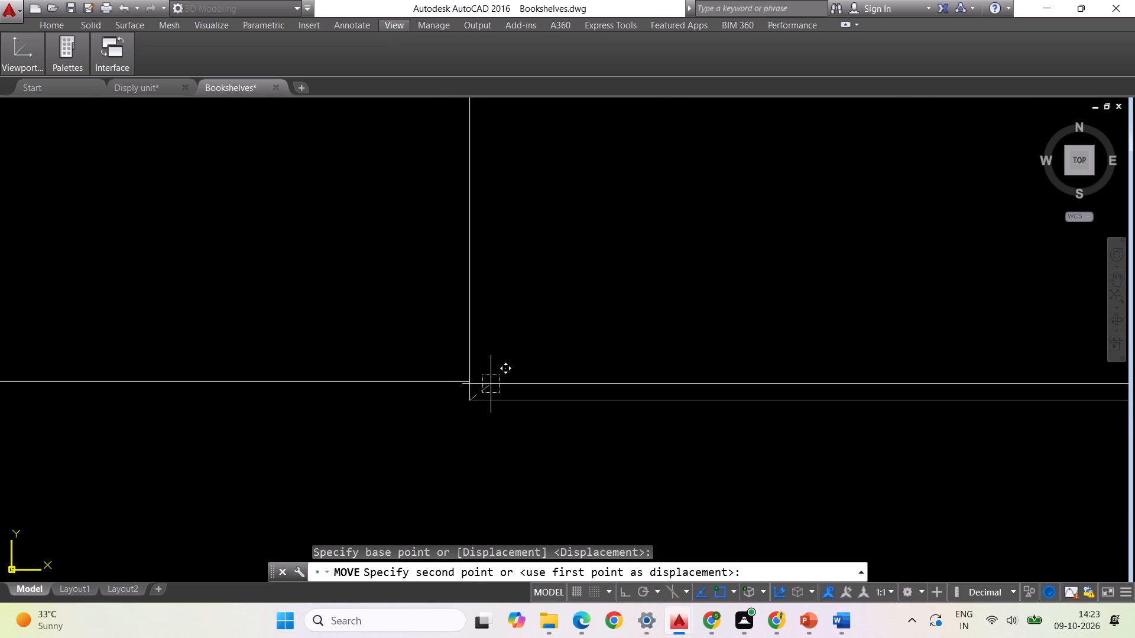
pyautogui.click(469, 377)
# Move the third thin book's bottom edge up to meet the end of the second thin book's bottom edge.
pyautogui.scroll(-4, 372, 435)
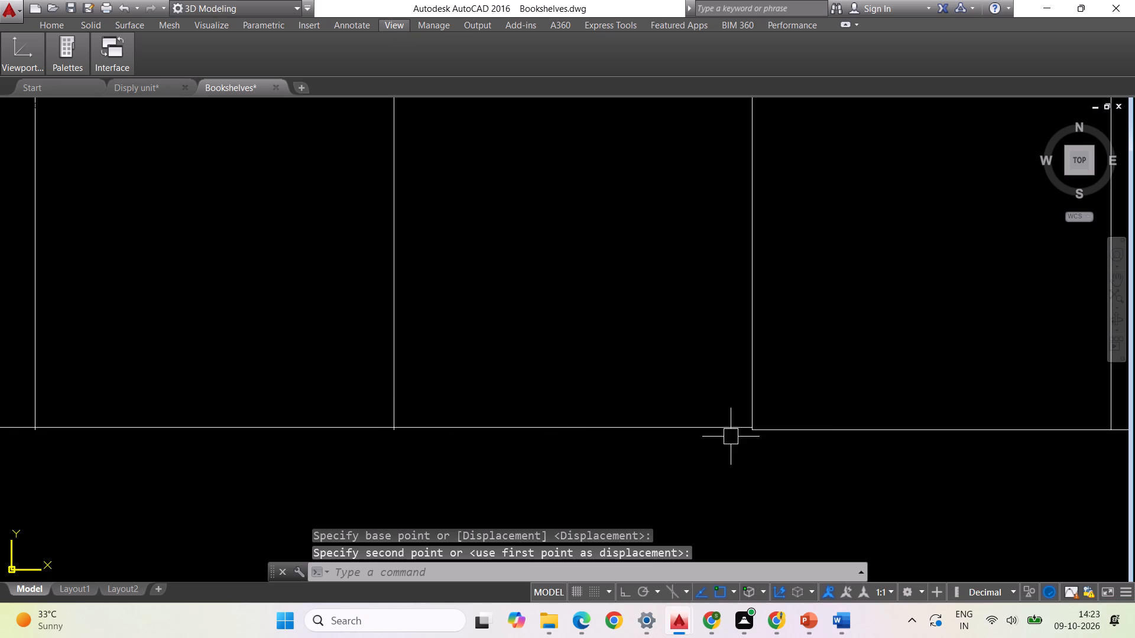
pyautogui.click(869, 435)
pyautogui.rightClick(865, 470)
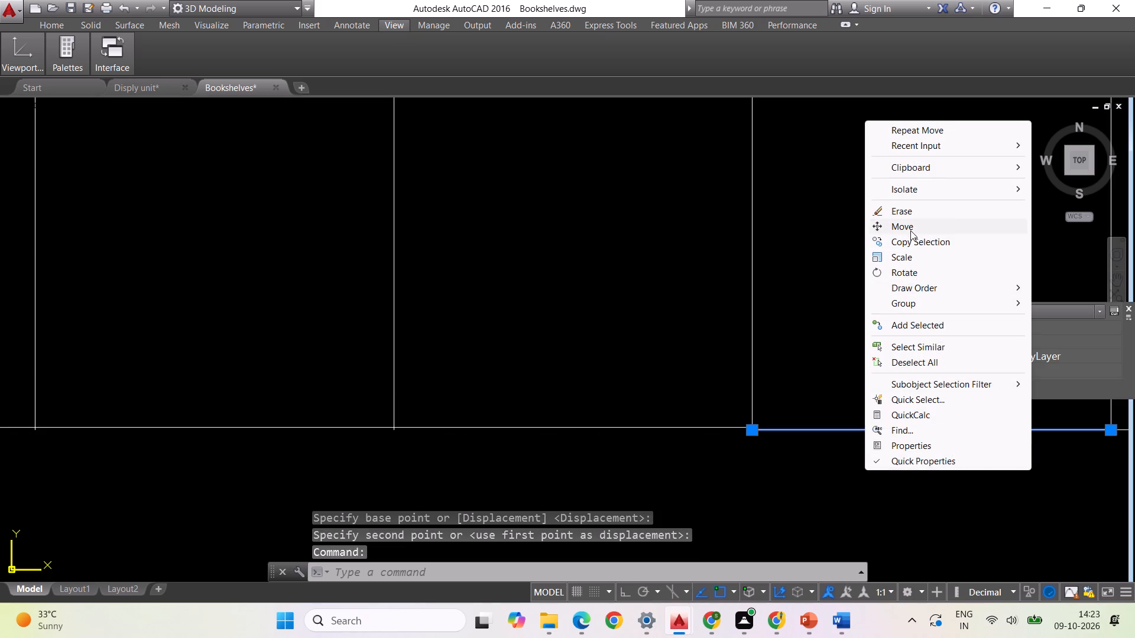
pyautogui.click(910, 230)
pyautogui.scroll(2, 819, 473)
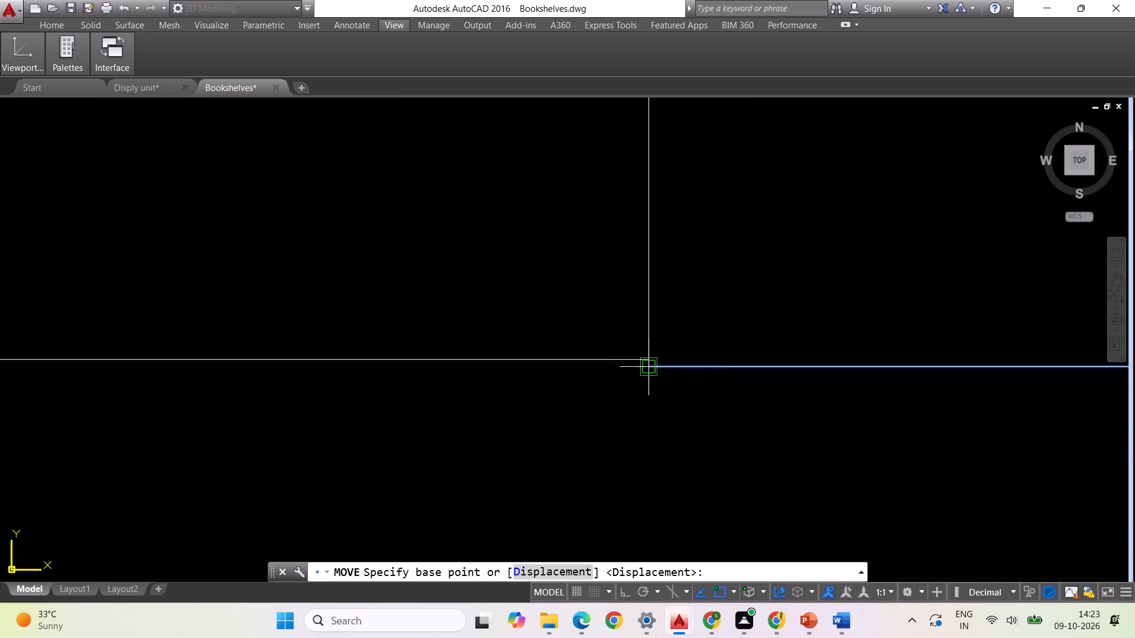
pyautogui.click(650, 367)
pyautogui.click(651, 360)
# Move the fourth thin book's bottom edge up to meet the end of the third thin book's bottom edge.
pyautogui.scroll(-2, 462, 416)
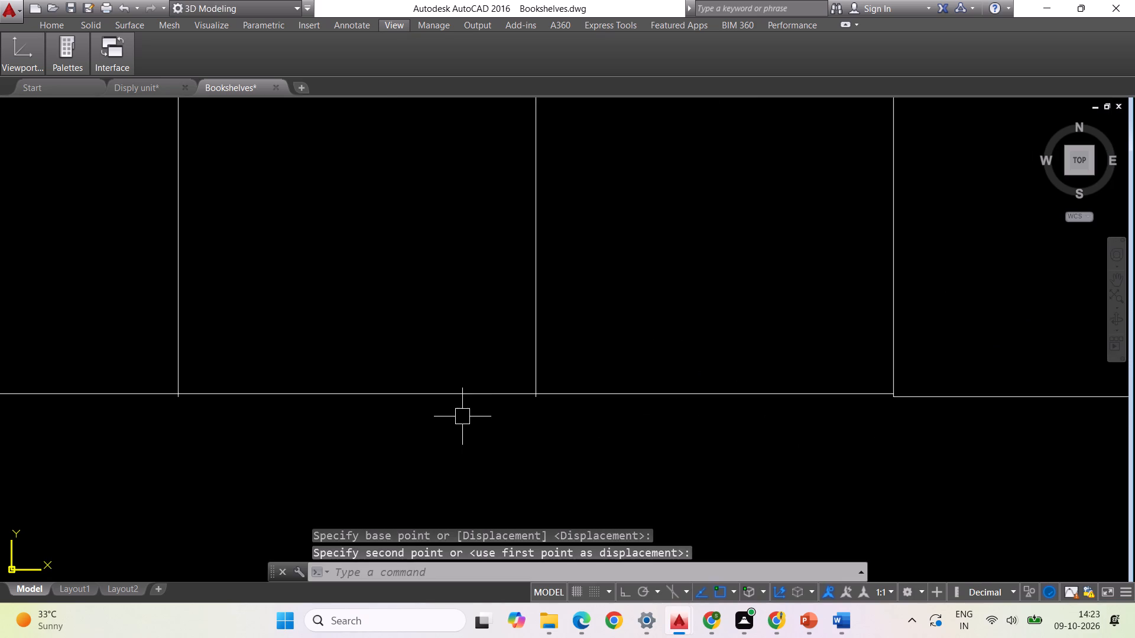
pyautogui.scroll(-1, 491, 412)
pyautogui.click(849, 405)
pyautogui.rightClick(852, 458)
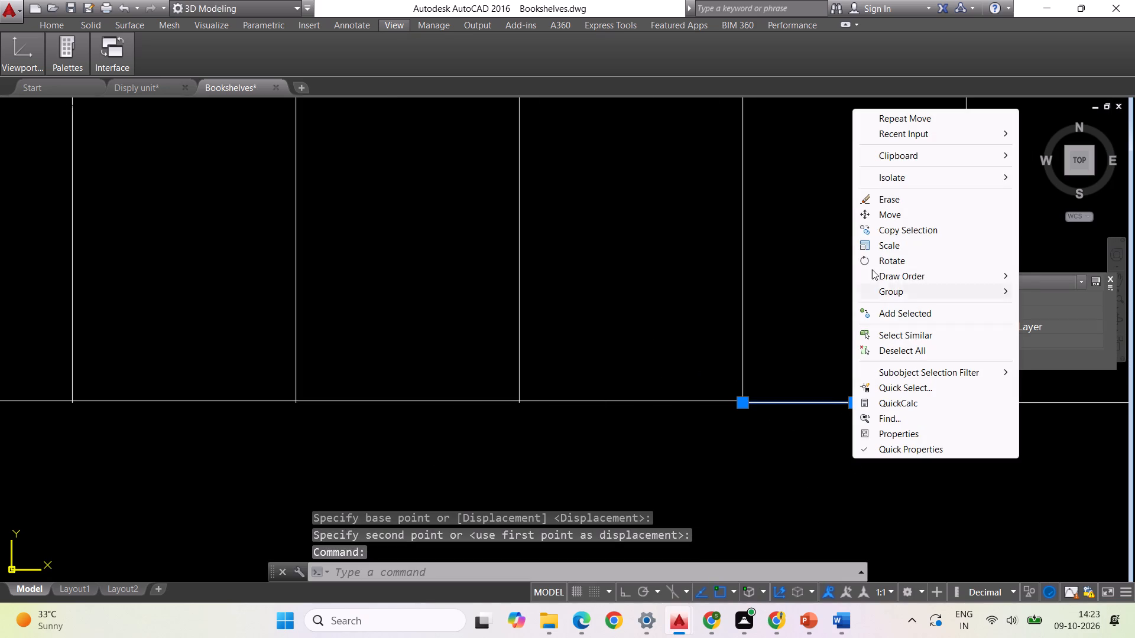
pyautogui.click(884, 216)
pyautogui.scroll(3, 780, 375)
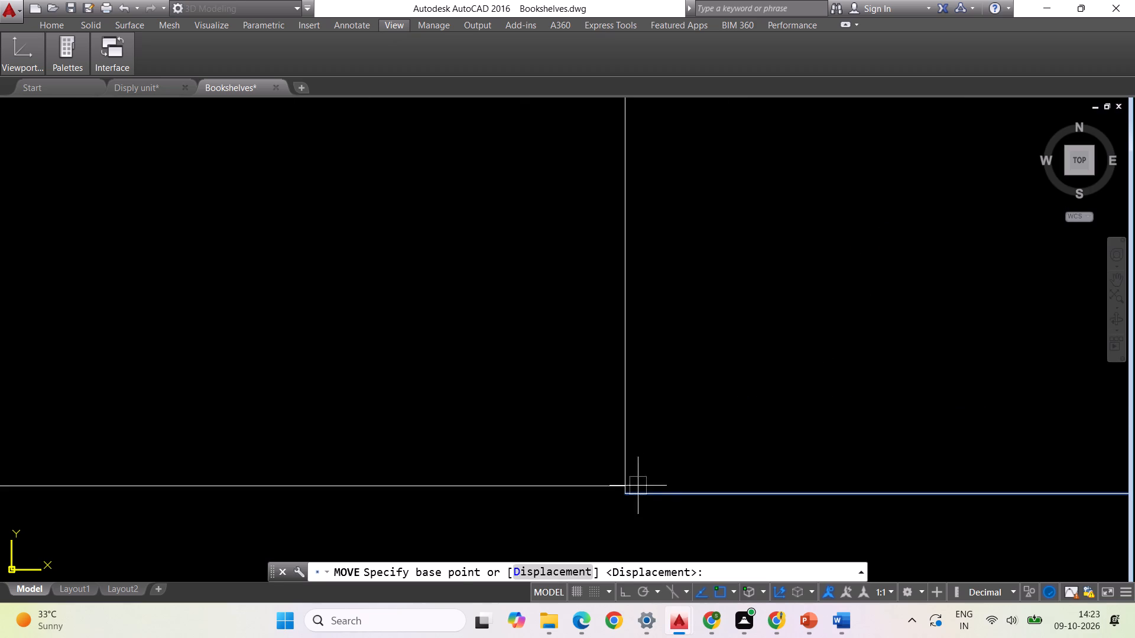
pyautogui.click(629, 494)
pyautogui.click(625, 484)
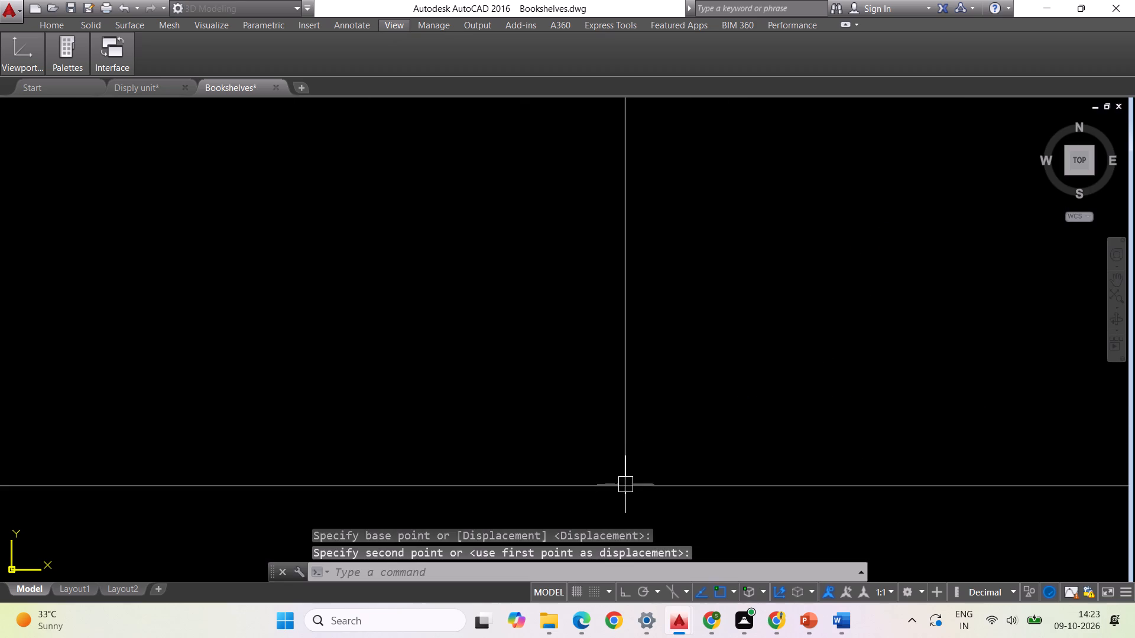
# Move the fifth thin book's bottom edge up to meet the end of the fourth thin book's bottom edge.
pyautogui.scroll(-3, 508, 413)
pyautogui.click(817, 425)
pyautogui.rightClick(806, 474)
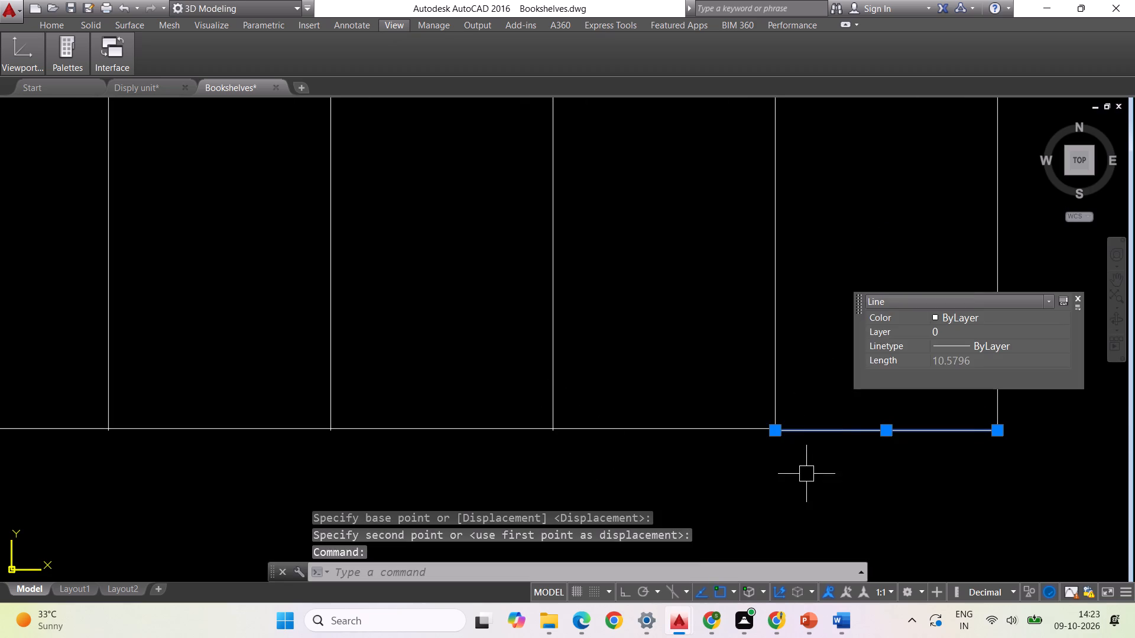
pyautogui.click(853, 230)
pyautogui.scroll(3, 780, 435)
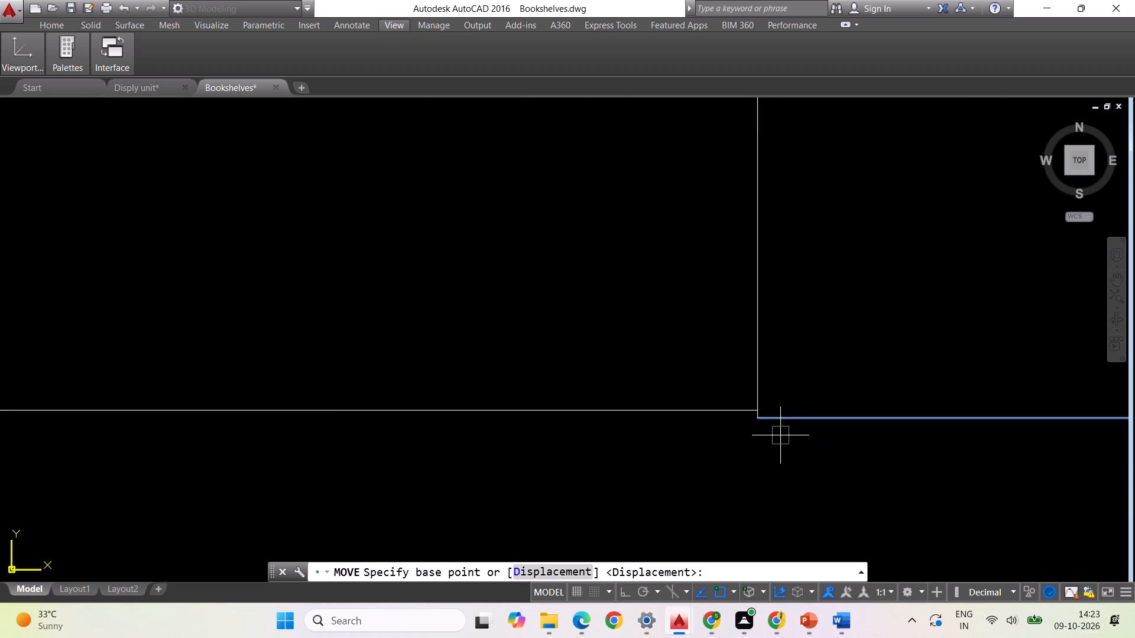
pyautogui.click(760, 421)
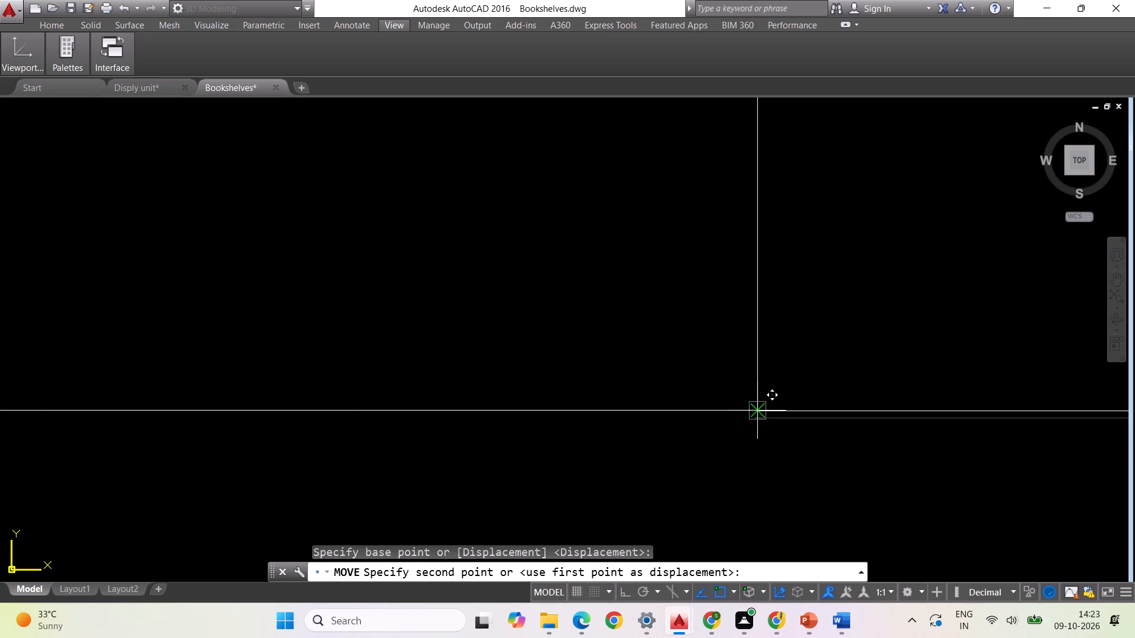
pyautogui.click(757, 412)
# Trim the lower overshoots of the fifth thin book's two upright lines back to the bottom edge.
pyautogui.scroll(-4, 628, 434)
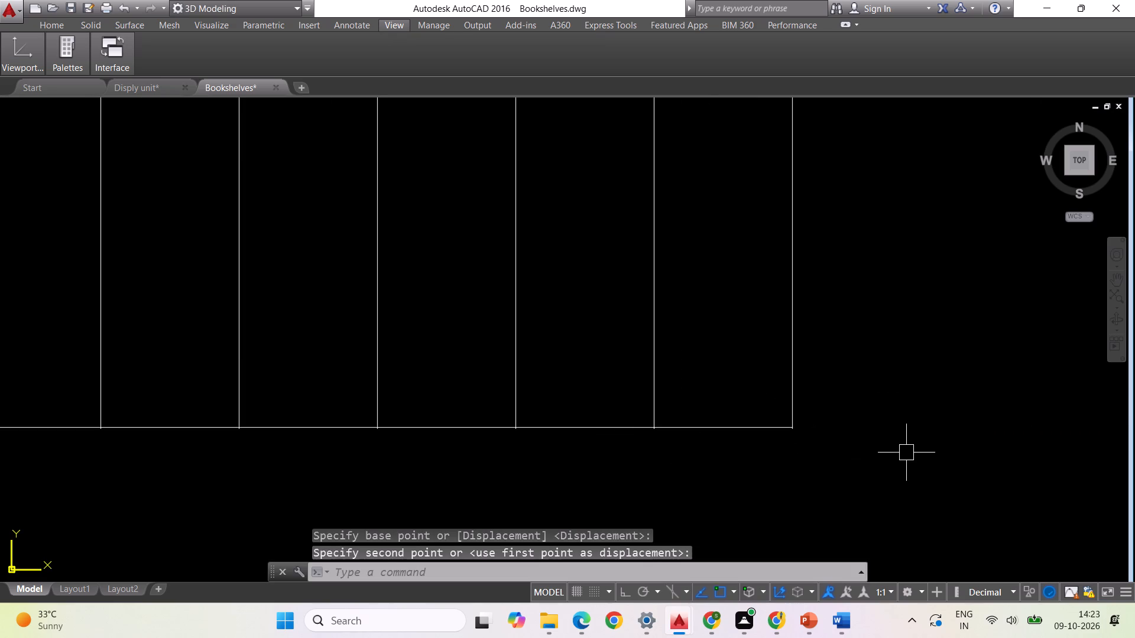
pyautogui.press('Escape')
pyautogui.press('Escape')
pyautogui.press('t')
pyautogui.press('r')
pyautogui.press('Return')
pyautogui.press('Return')
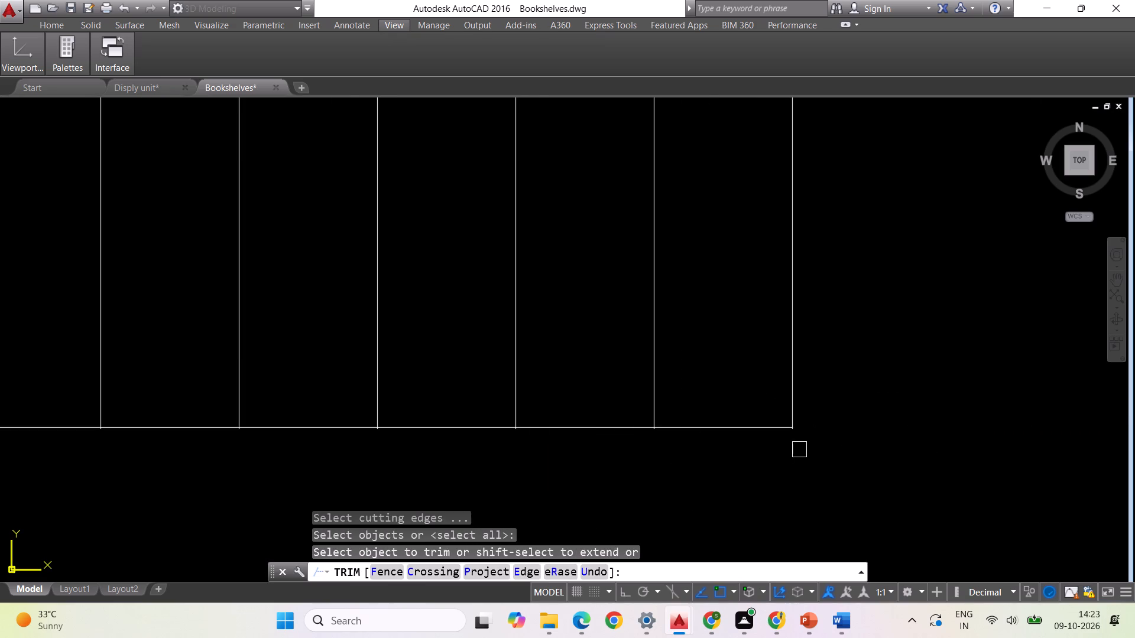
pyautogui.scroll(3, 794, 450)
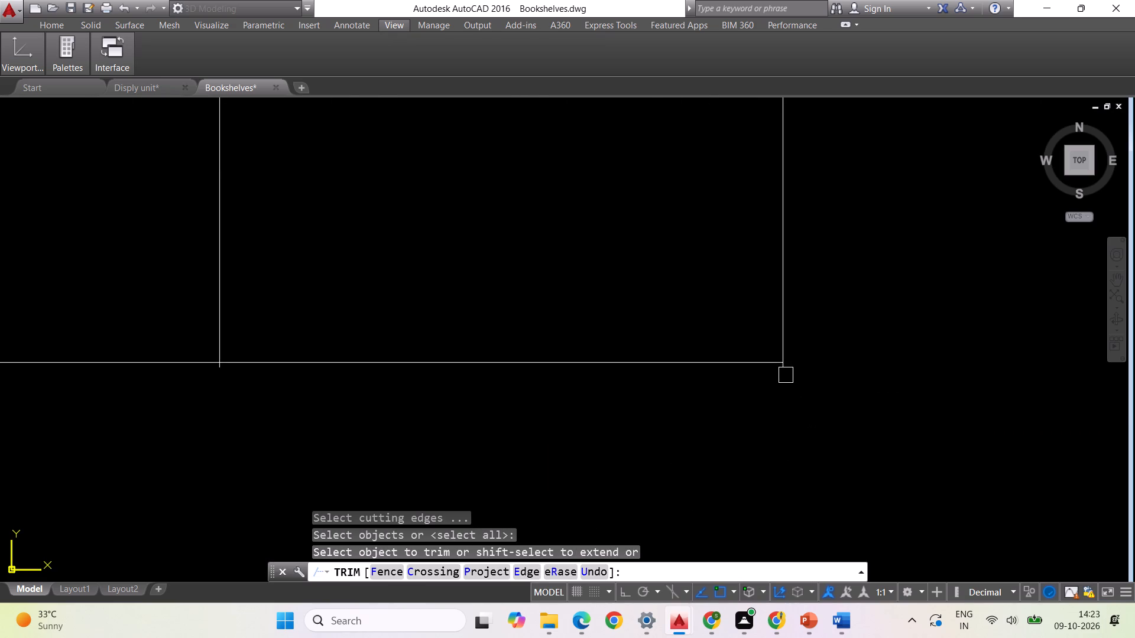
pyautogui.click(786, 374)
pyautogui.scroll(-1, 936, 384)
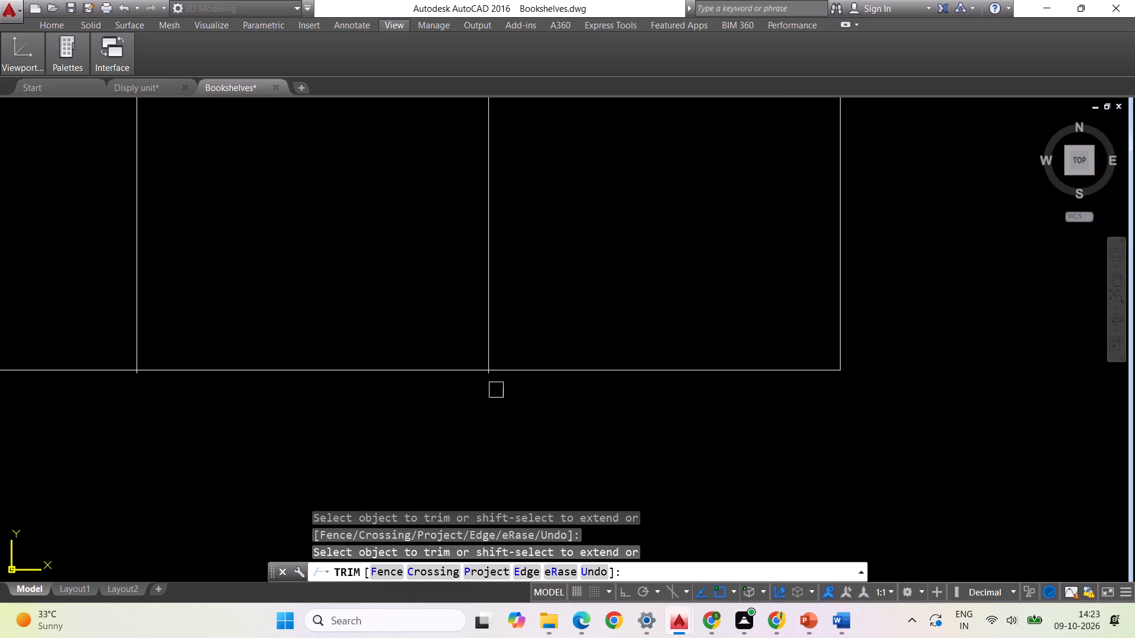
pyautogui.click(494, 380)
# Trim the lower overshoots of the four remaining thin-book upright lines back to the bottom edge.
pyautogui.scroll(-2, 1134, 413)
pyautogui.scroll(-2, 909, 412)
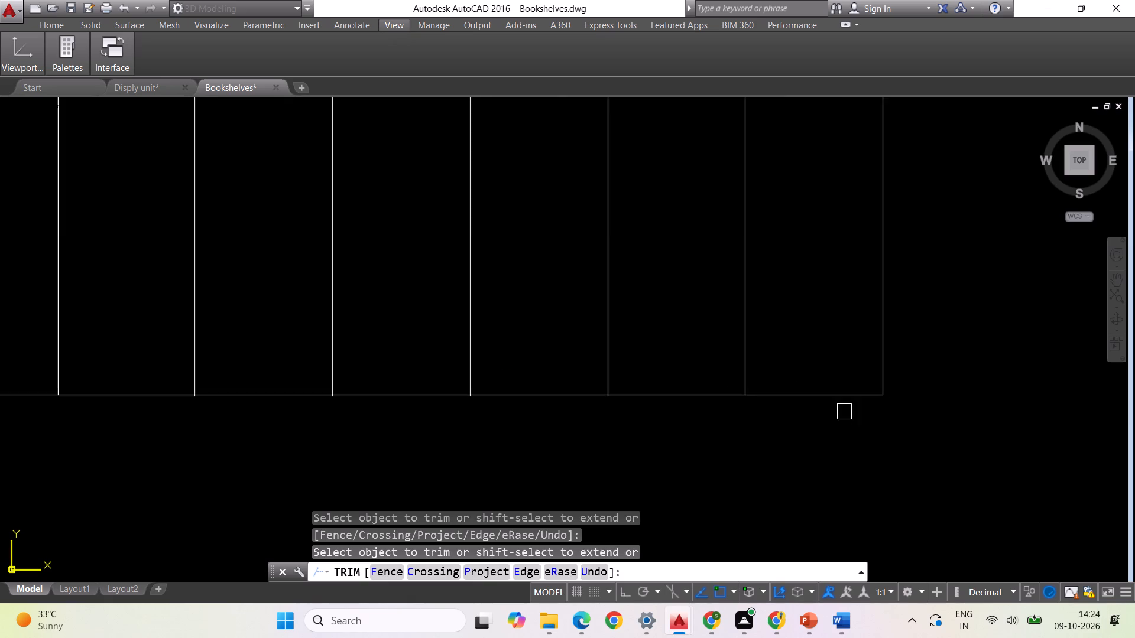
pyautogui.scroll(3, 640, 434)
pyautogui.click(504, 288)
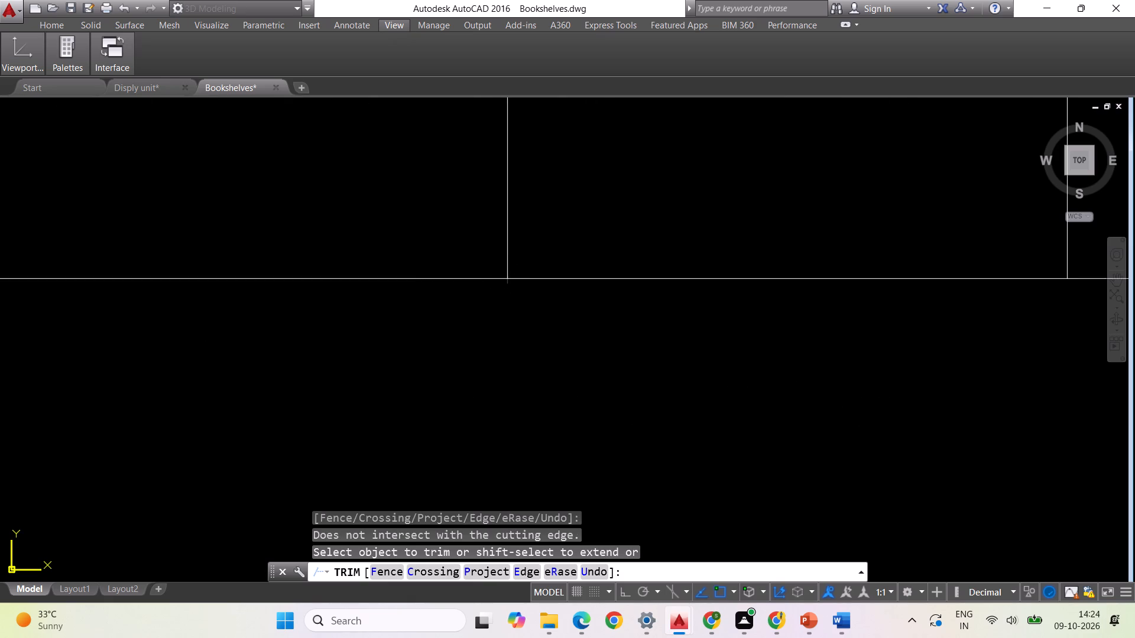
pyautogui.scroll(-2, 988, 407)
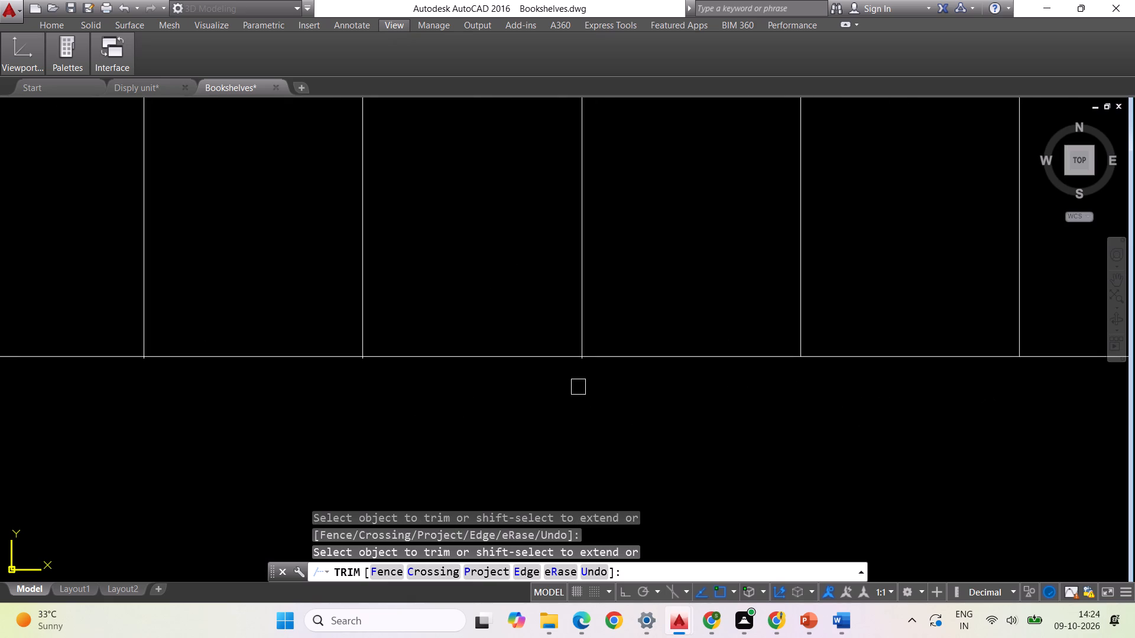
pyautogui.scroll(2, 579, 370)
pyautogui.click(587, 346)
pyautogui.scroll(-2, 900, 398)
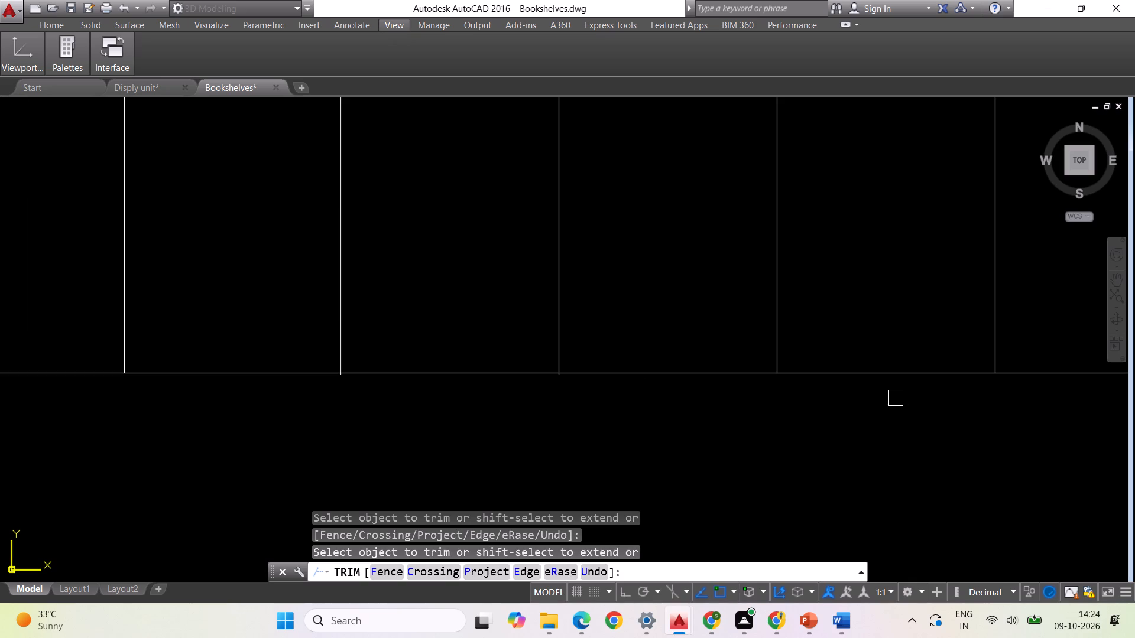
pyautogui.scroll(2, 584, 391)
pyautogui.click(520, 360)
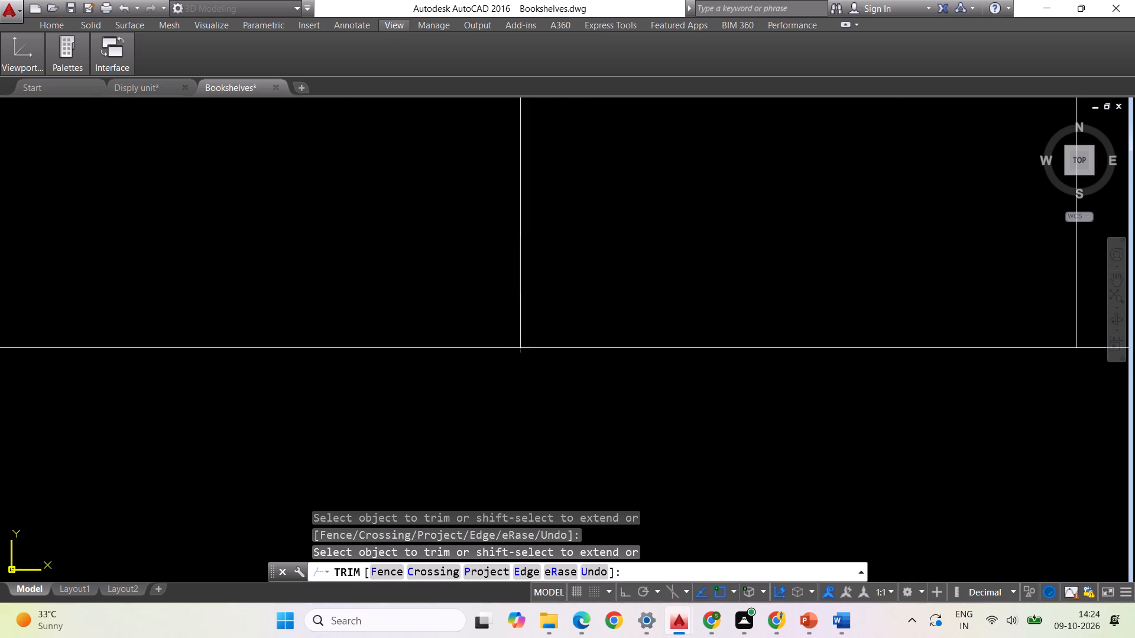
pyautogui.scroll(-2, 936, 411)
pyautogui.scroll(3, 548, 402)
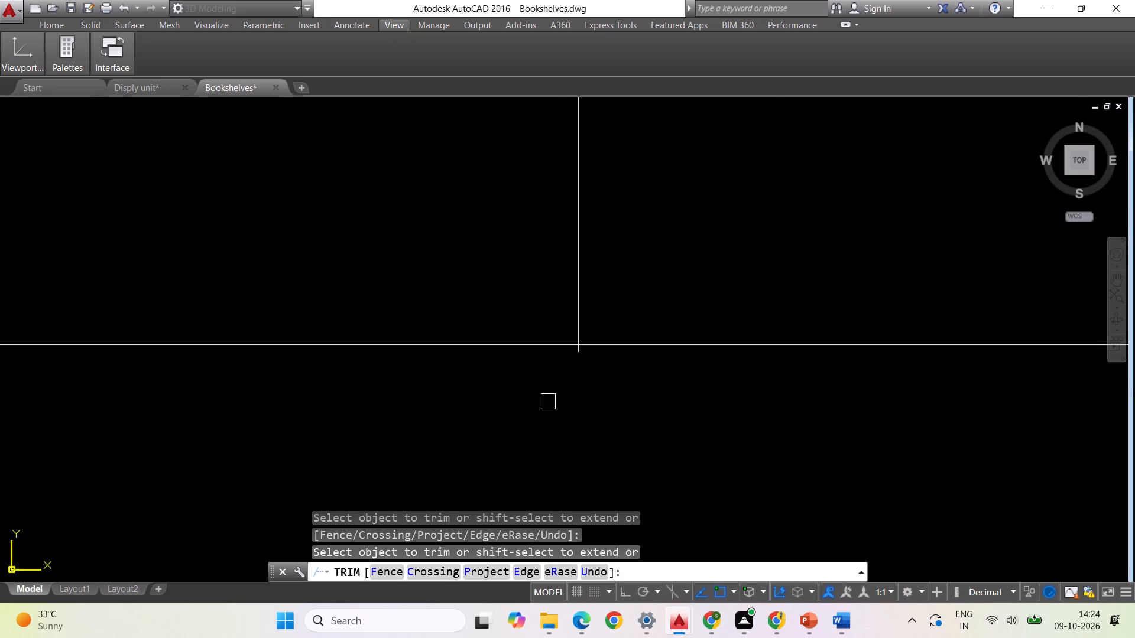
pyautogui.click(579, 359)
pyautogui.scroll(-2, 799, 406)
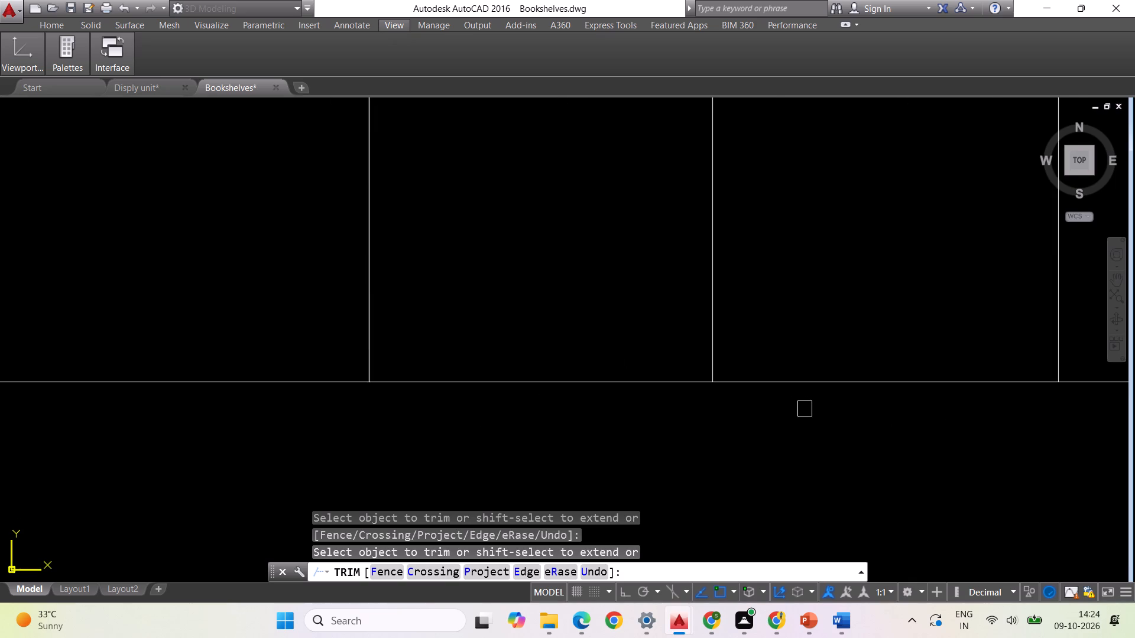
pyautogui.scroll(-2, 838, 416)
pyautogui.scroll(-2, 739, 438)
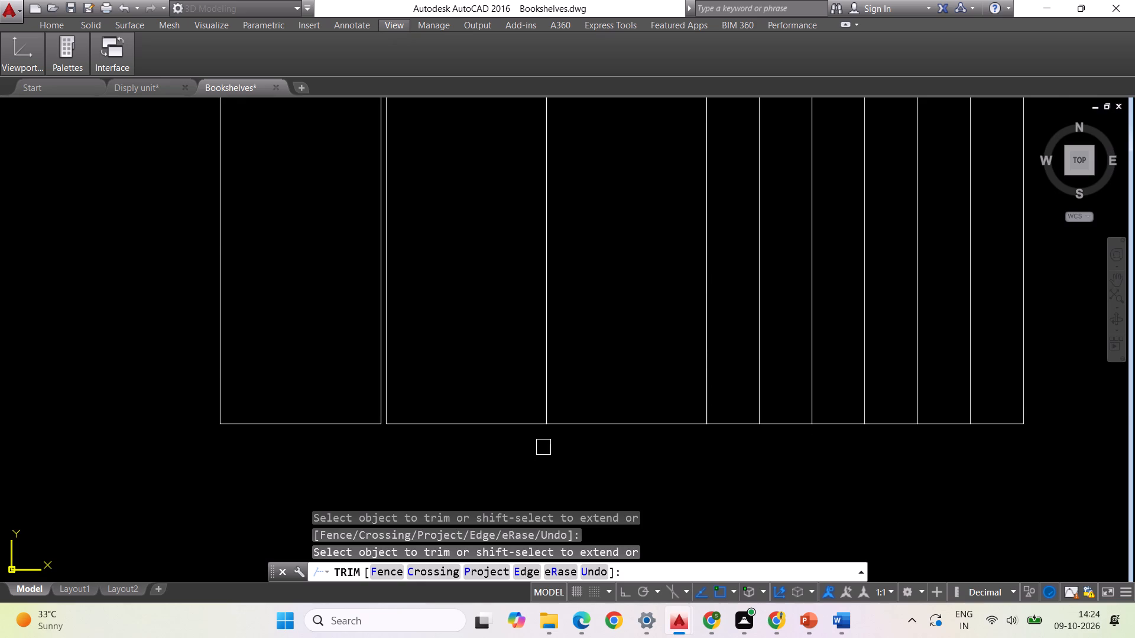
pyautogui.scroll(-1, 603, 455)
pyautogui.scroll(-2, 634, 503)
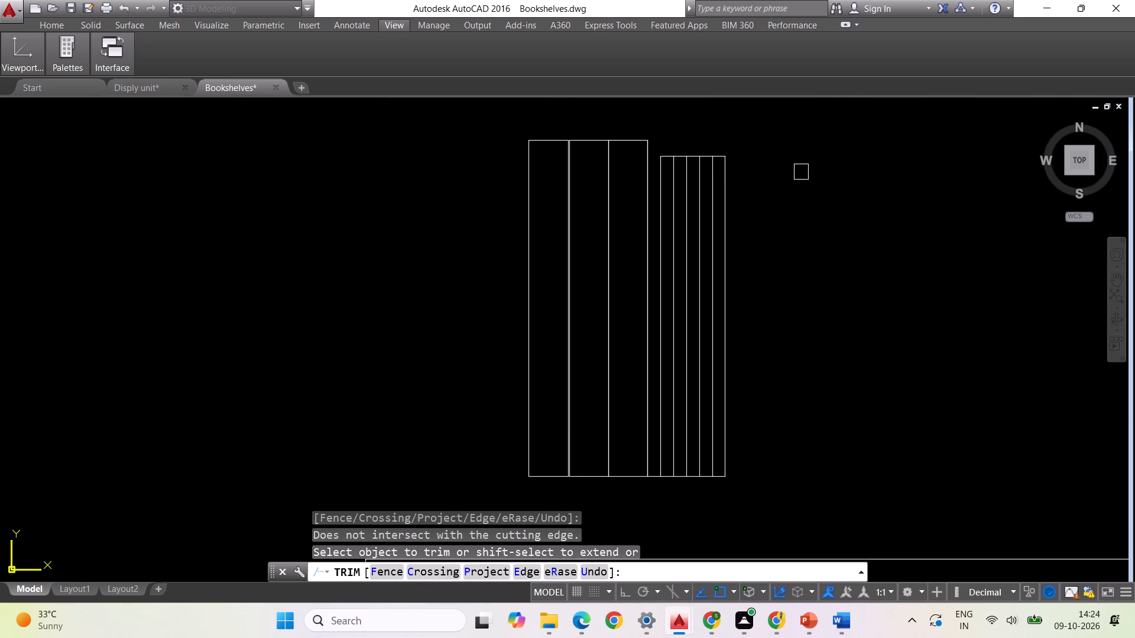
pyautogui.scroll(3, 682, 170)
pyautogui.press('Escape')
# Examine the thin books' top edges and the corners where they meet the upright lines.
pyautogui.scroll(-2, 664, 212)
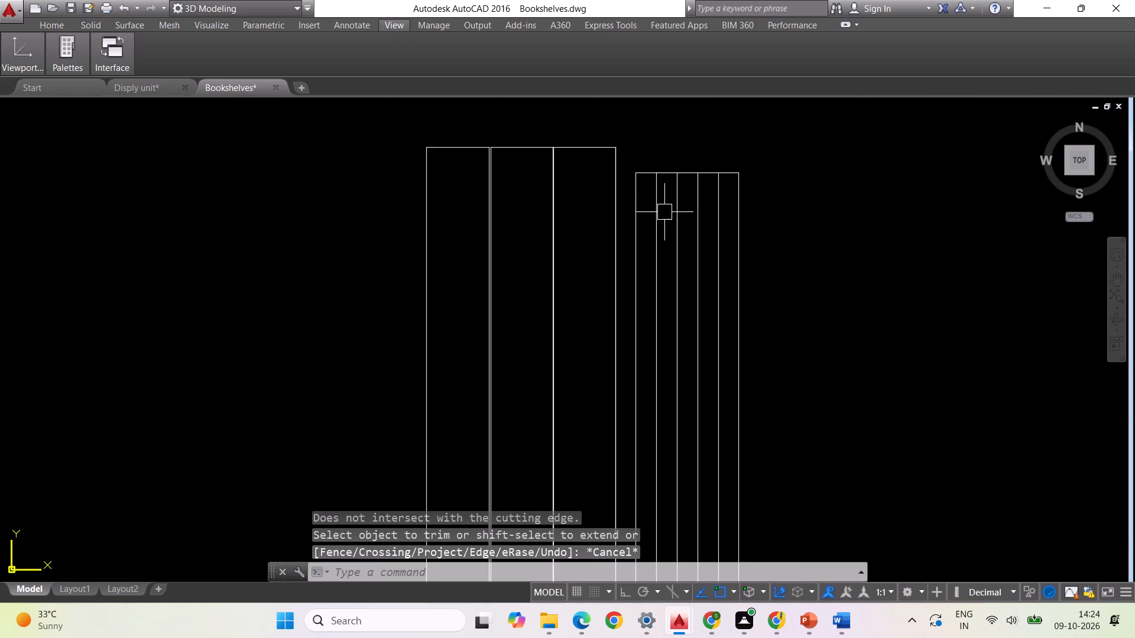
pyautogui.scroll(3, 664, 172)
pyautogui.click(665, 173)
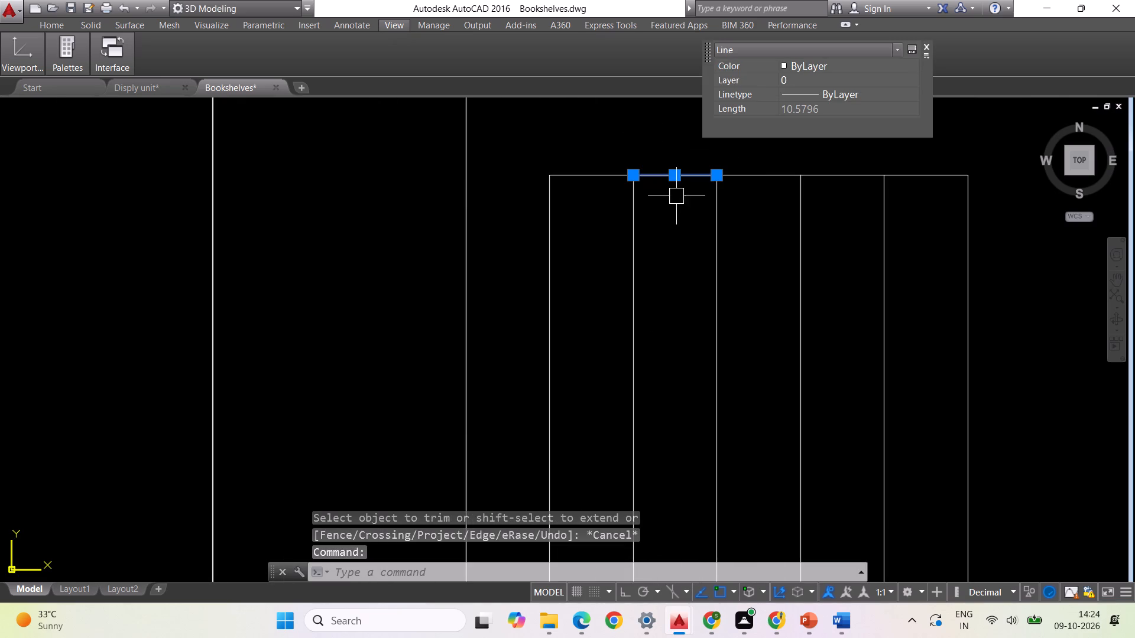
pyautogui.press('Escape')
pyautogui.scroll(7, 800, 167)
pyautogui.scroll(3, 740, 280)
pyautogui.scroll(4, 710, 322)
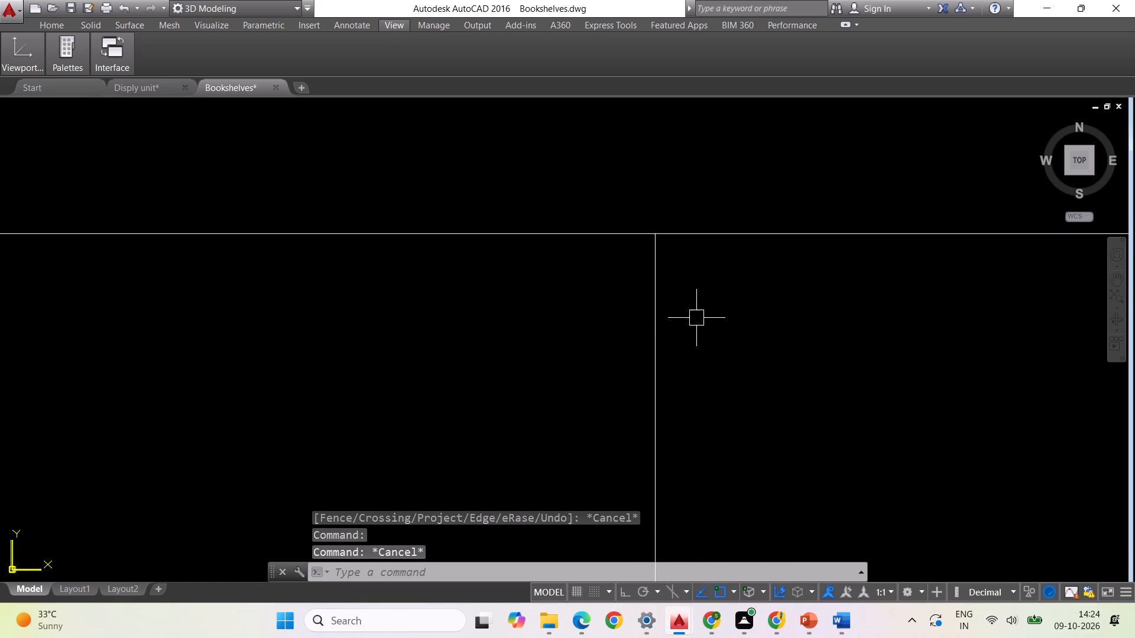
pyautogui.scroll(-12, 665, 282)
pyautogui.scroll(-5, 715, 265)
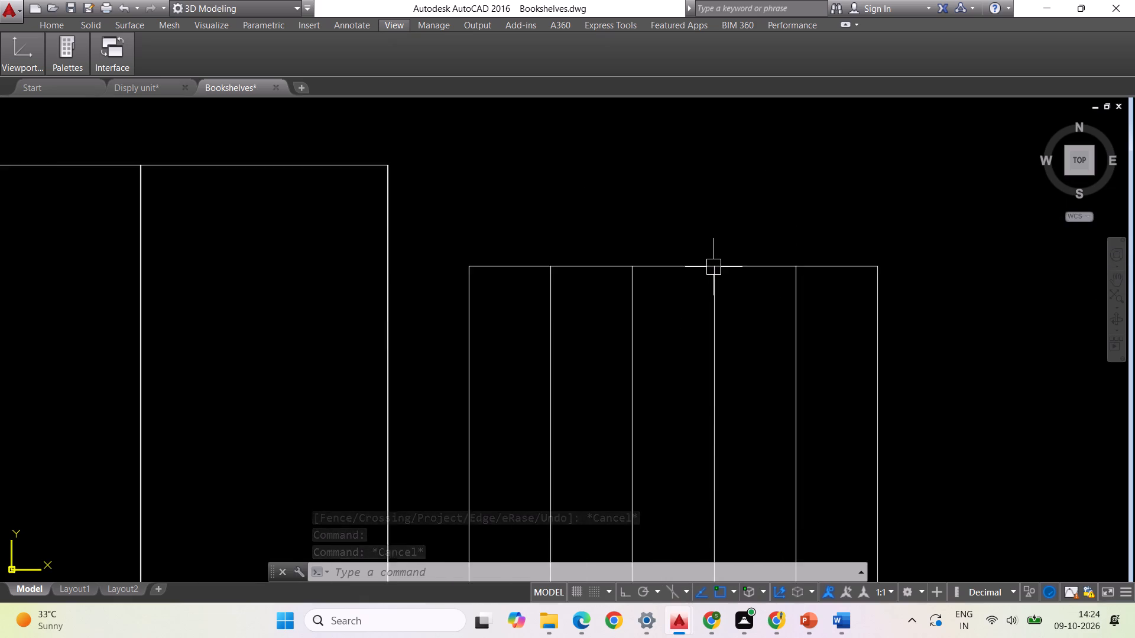
pyautogui.scroll(-3, 714, 267)
# Save the Bookshelves drawing.
pyautogui.hotkey('ctrl', 's')
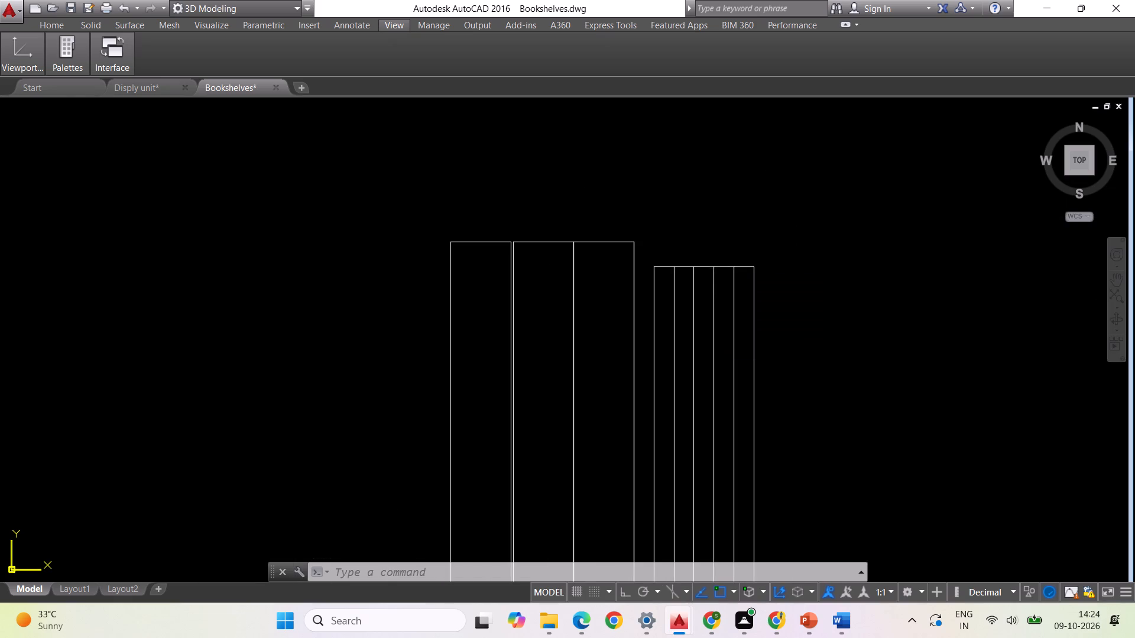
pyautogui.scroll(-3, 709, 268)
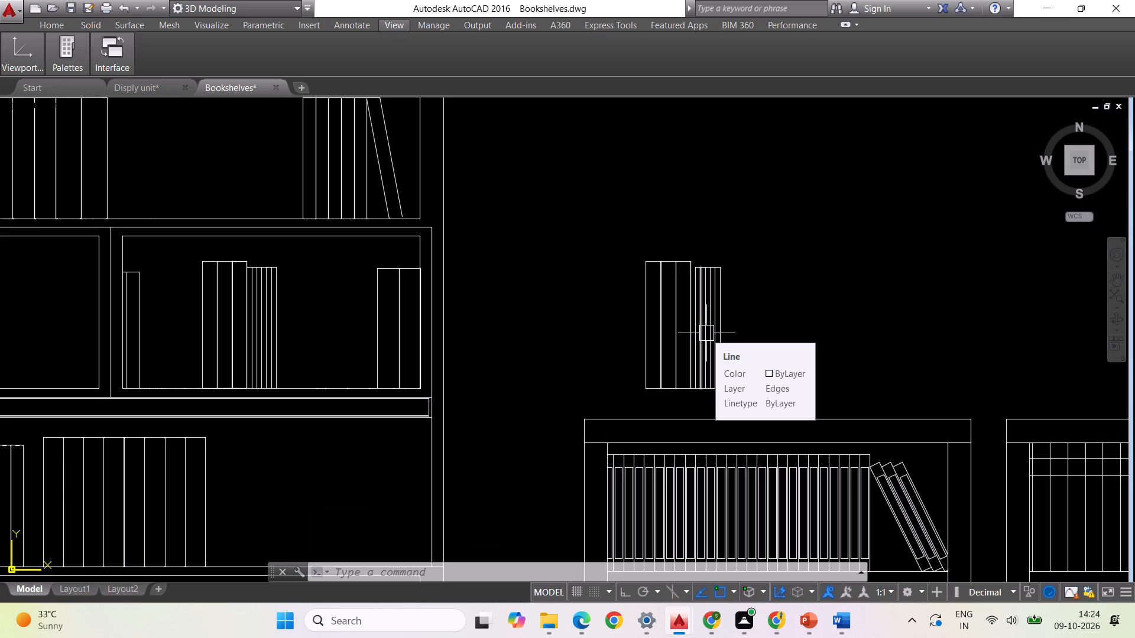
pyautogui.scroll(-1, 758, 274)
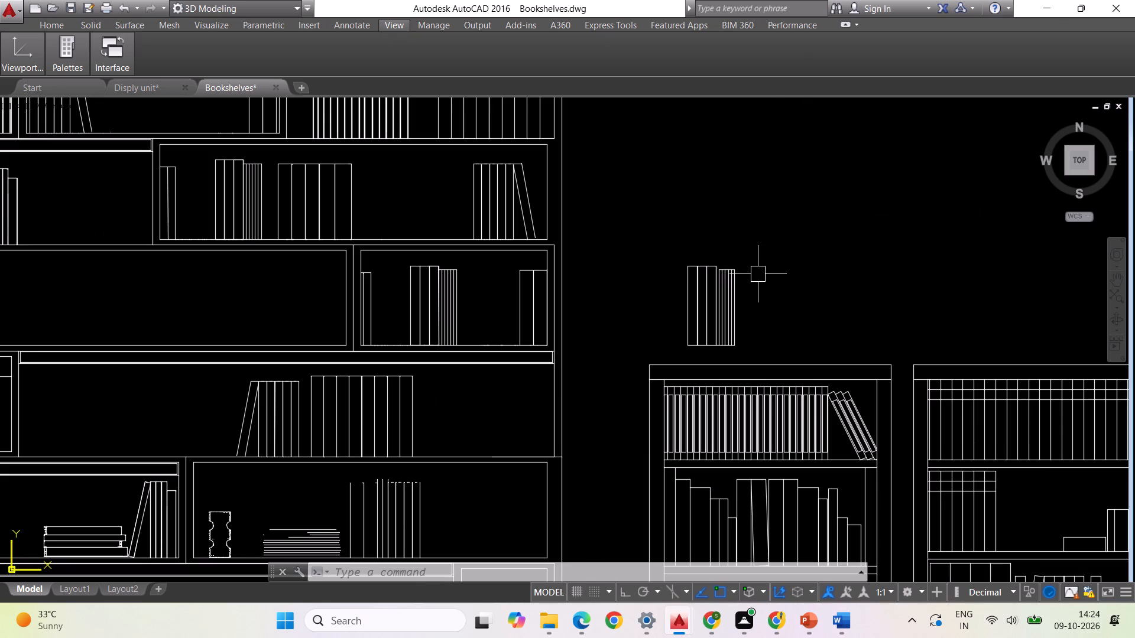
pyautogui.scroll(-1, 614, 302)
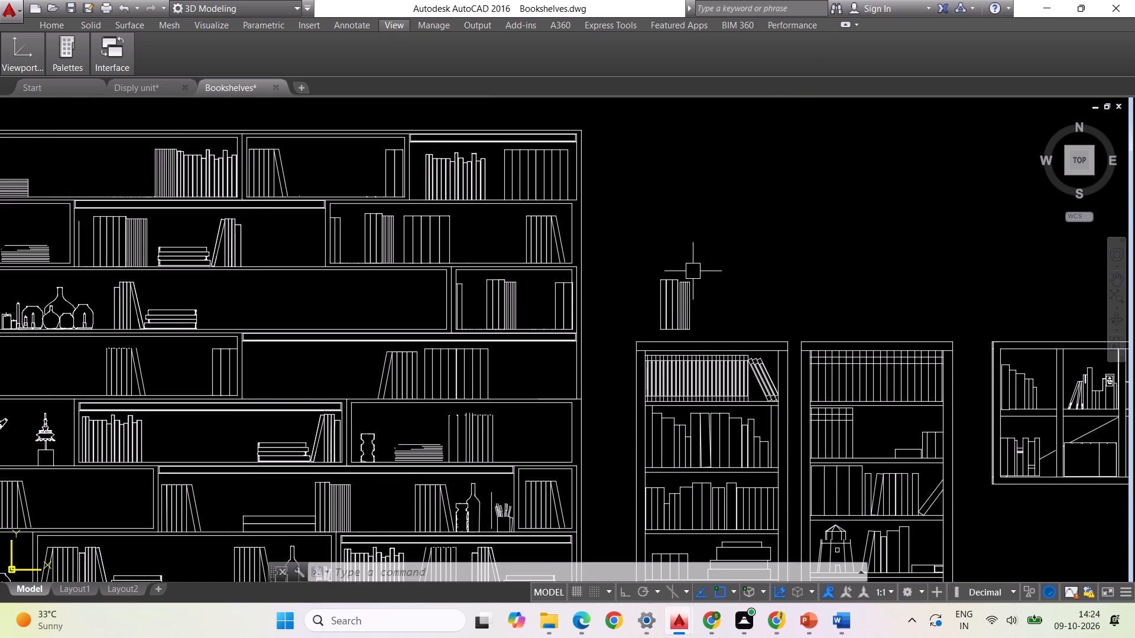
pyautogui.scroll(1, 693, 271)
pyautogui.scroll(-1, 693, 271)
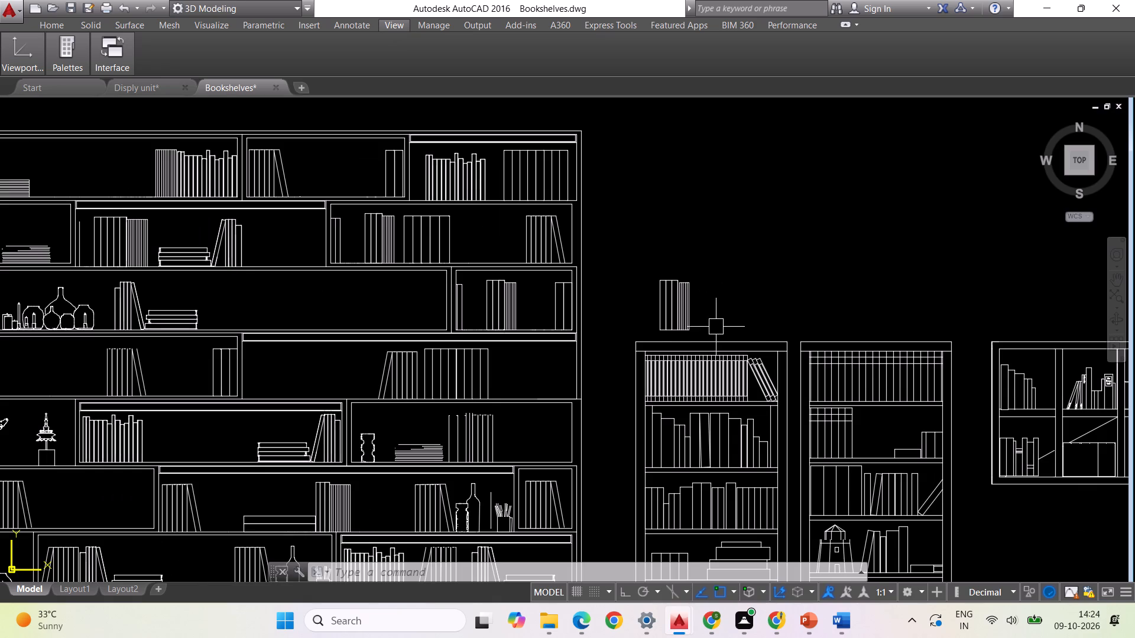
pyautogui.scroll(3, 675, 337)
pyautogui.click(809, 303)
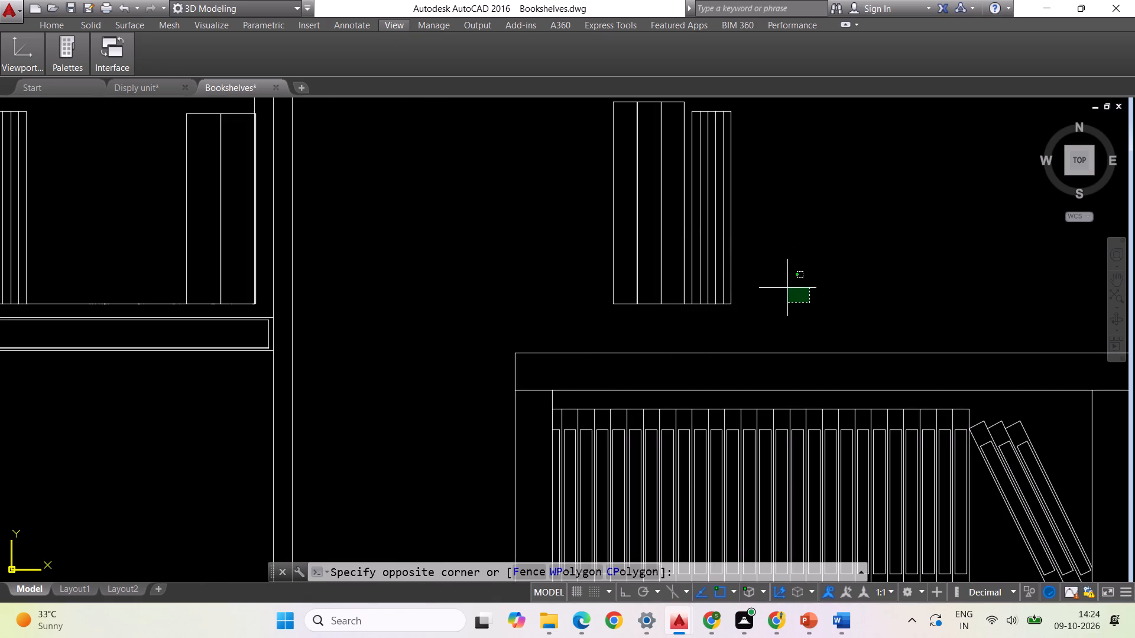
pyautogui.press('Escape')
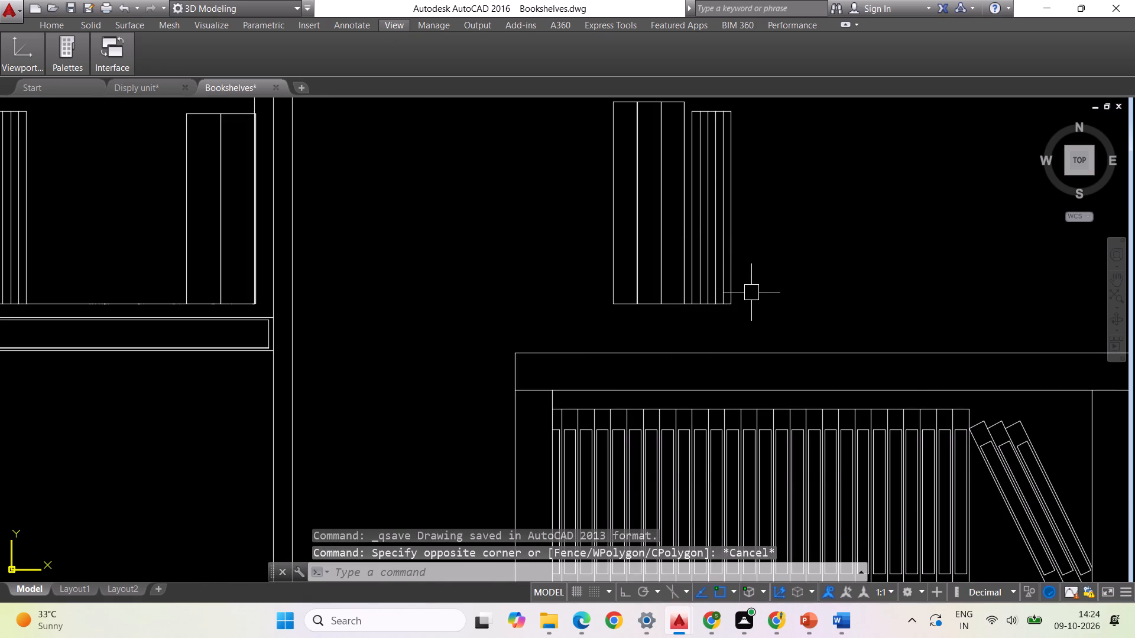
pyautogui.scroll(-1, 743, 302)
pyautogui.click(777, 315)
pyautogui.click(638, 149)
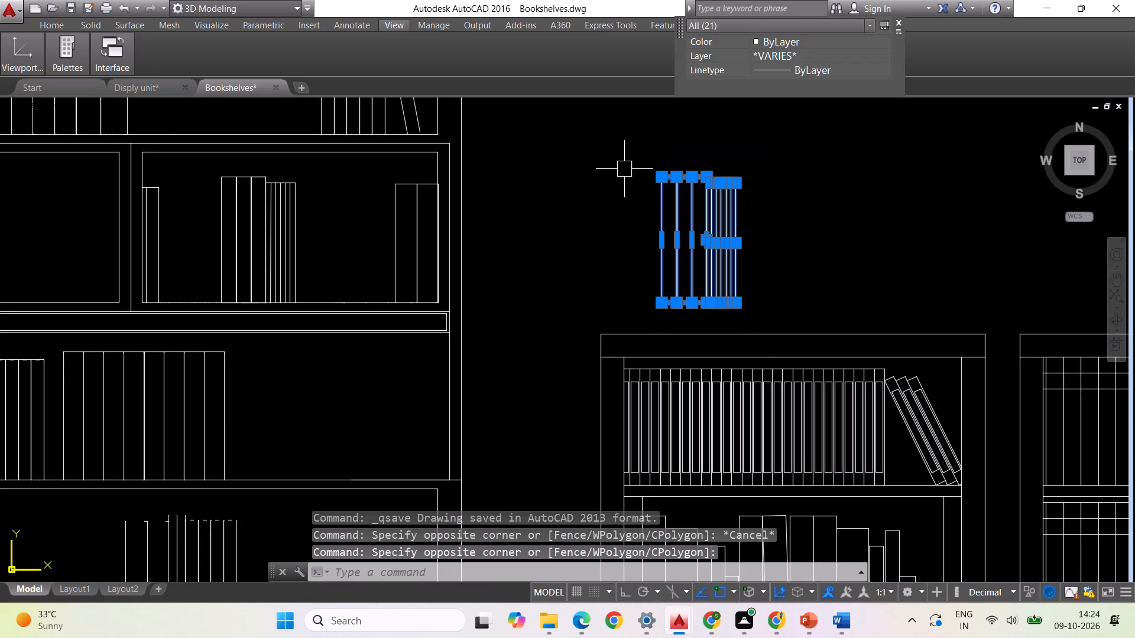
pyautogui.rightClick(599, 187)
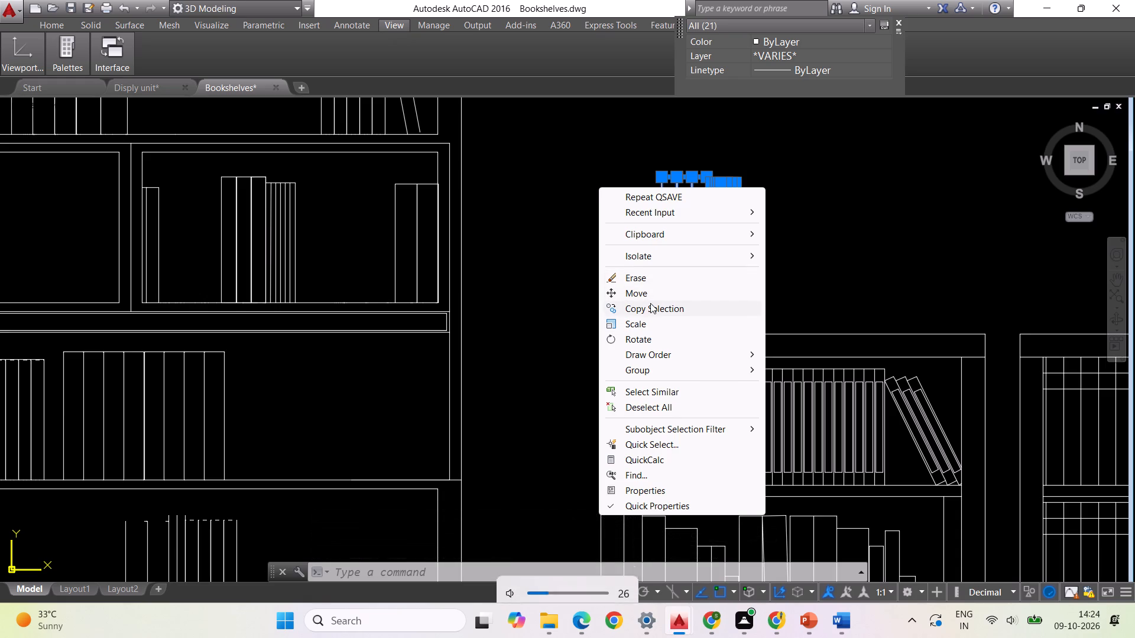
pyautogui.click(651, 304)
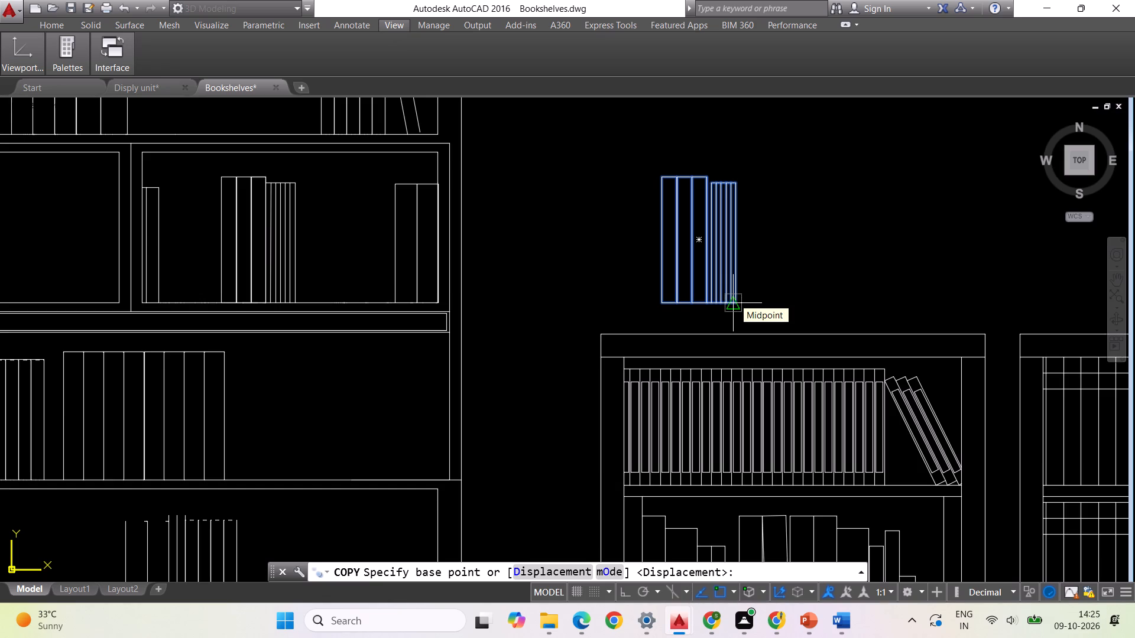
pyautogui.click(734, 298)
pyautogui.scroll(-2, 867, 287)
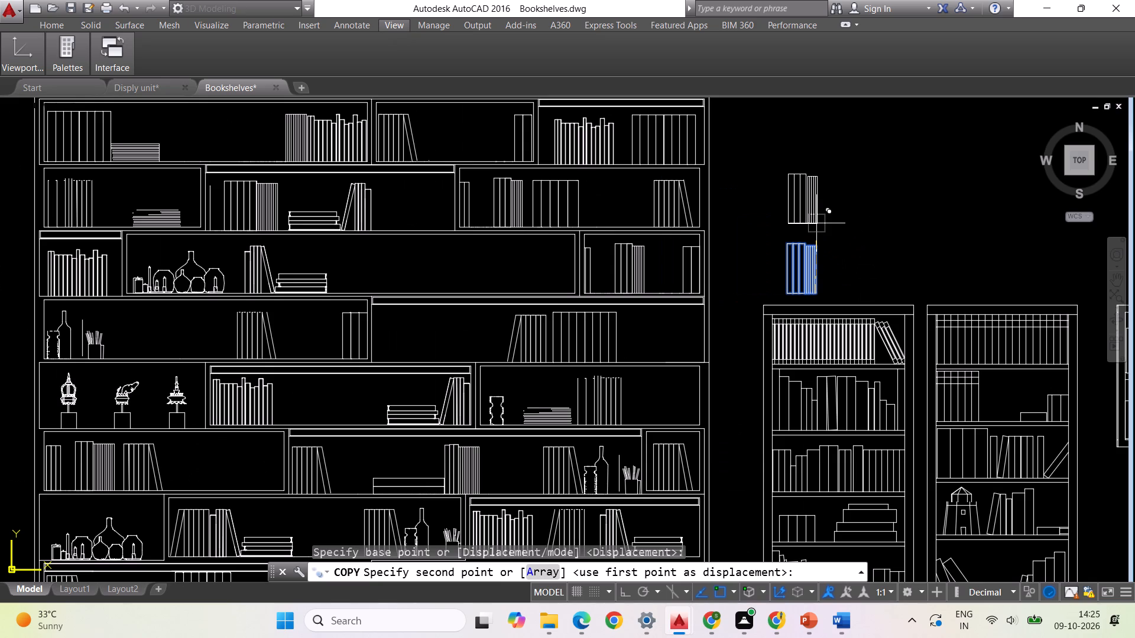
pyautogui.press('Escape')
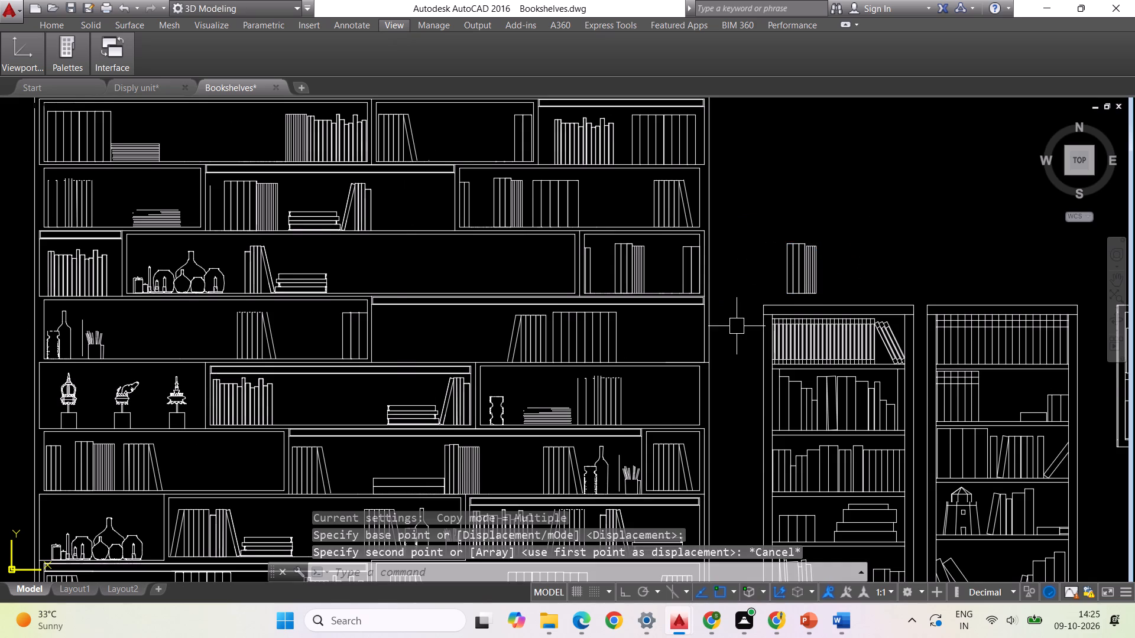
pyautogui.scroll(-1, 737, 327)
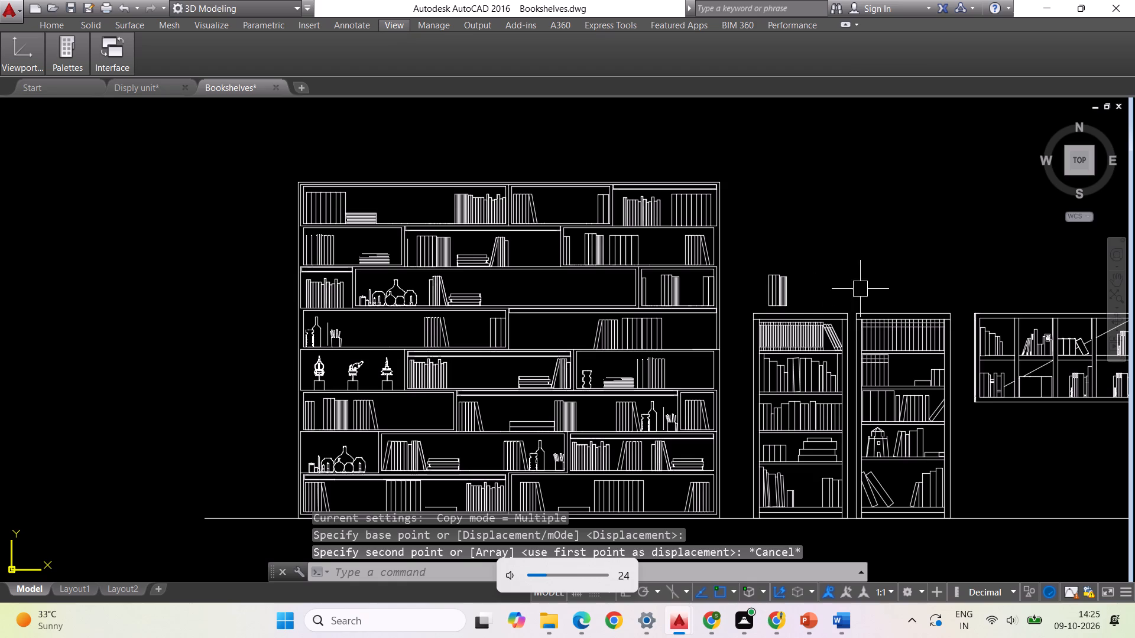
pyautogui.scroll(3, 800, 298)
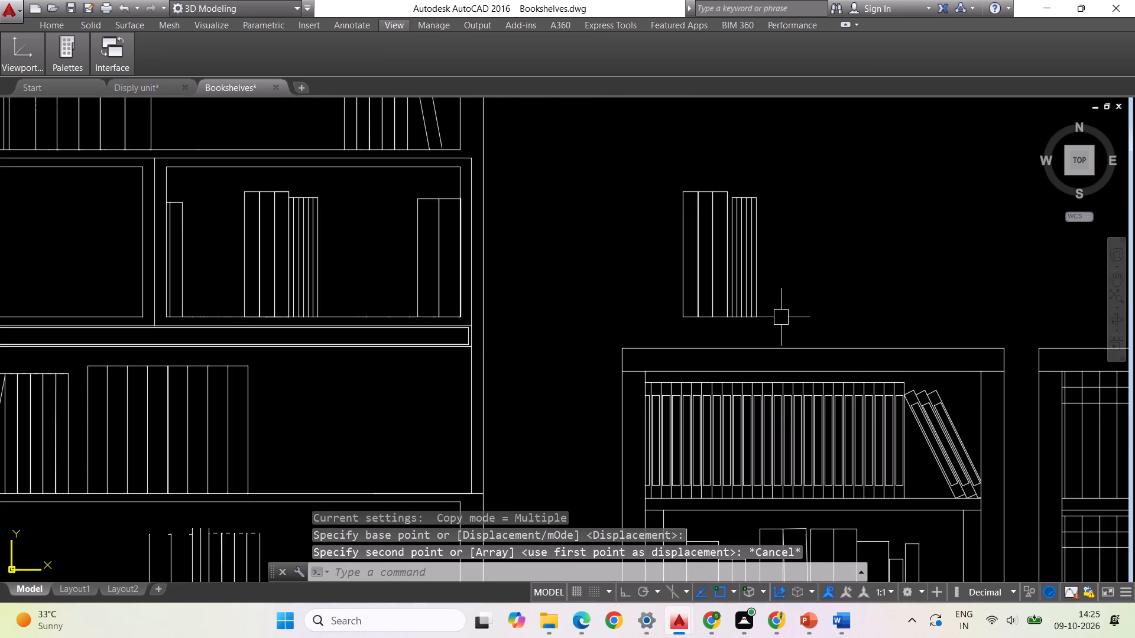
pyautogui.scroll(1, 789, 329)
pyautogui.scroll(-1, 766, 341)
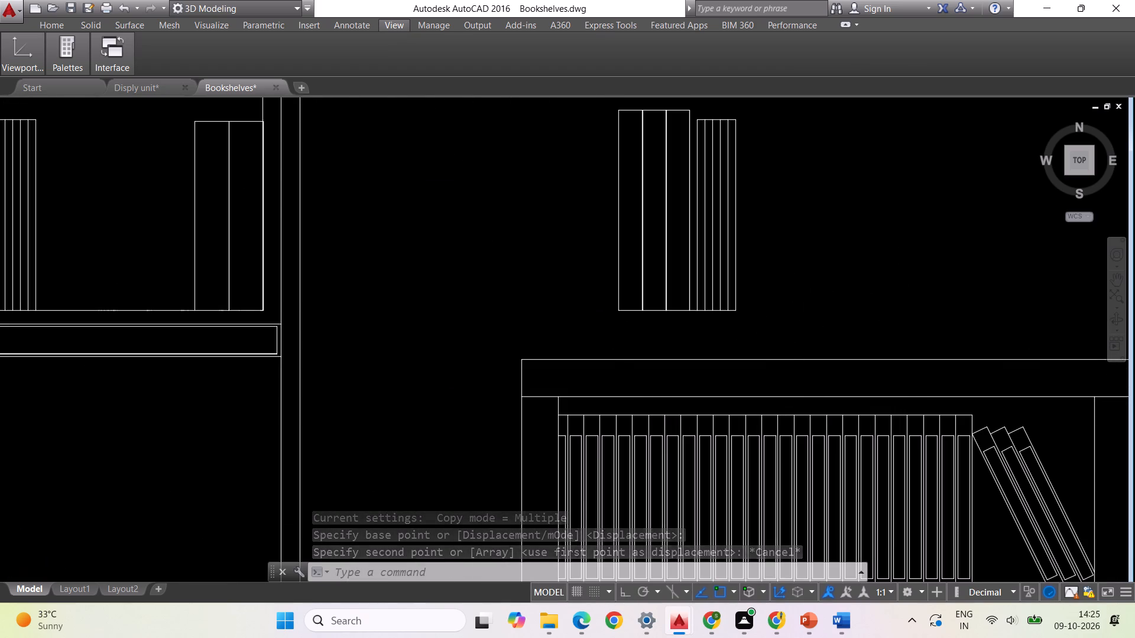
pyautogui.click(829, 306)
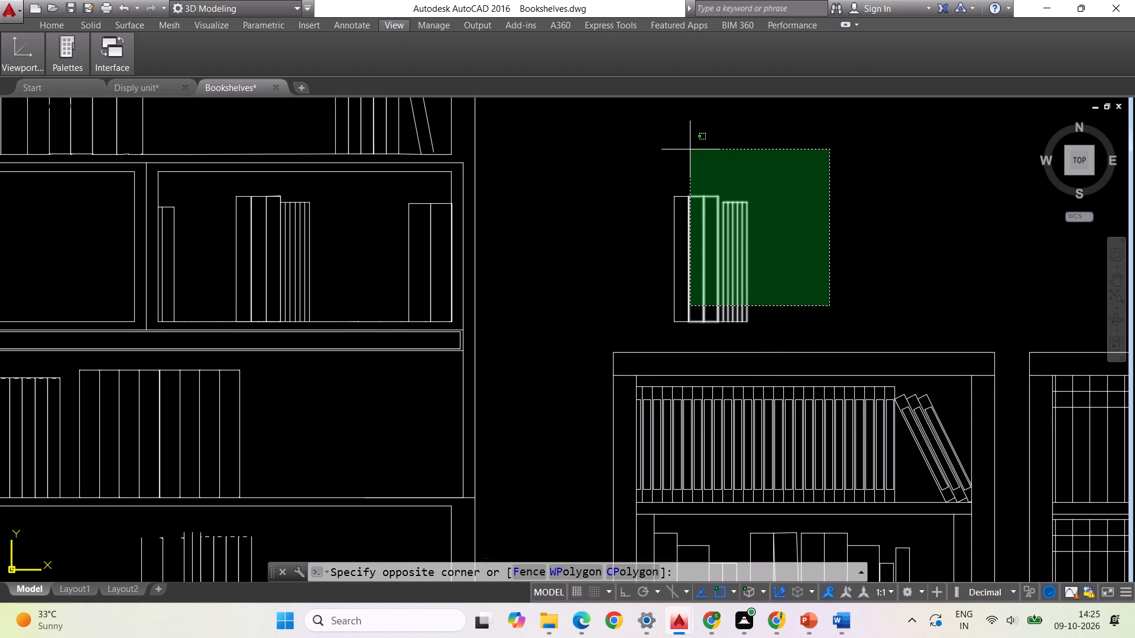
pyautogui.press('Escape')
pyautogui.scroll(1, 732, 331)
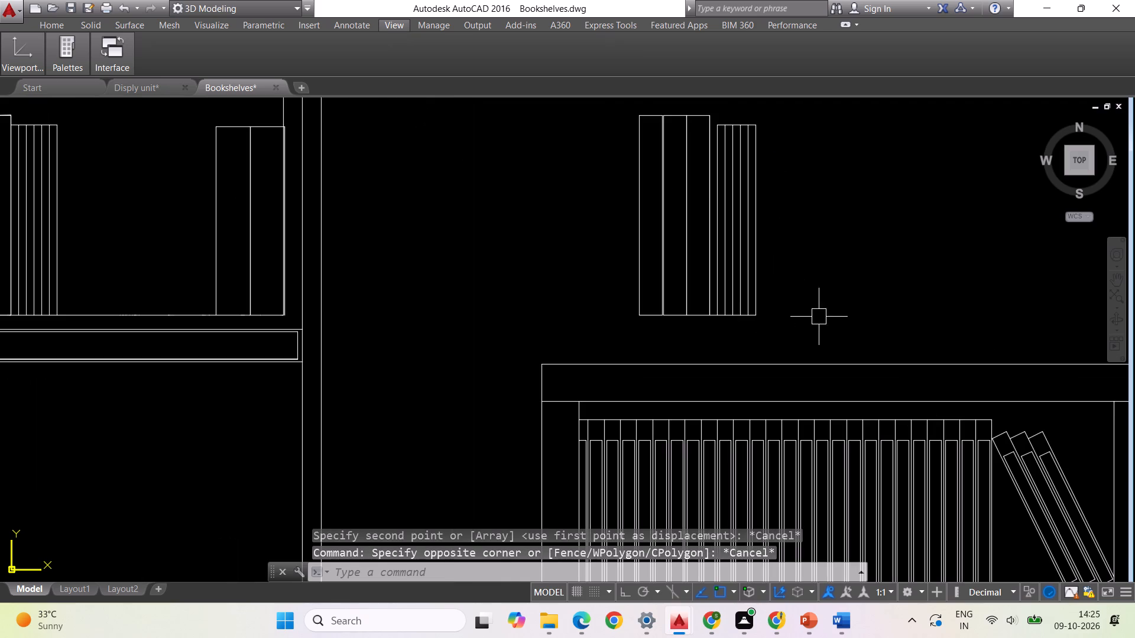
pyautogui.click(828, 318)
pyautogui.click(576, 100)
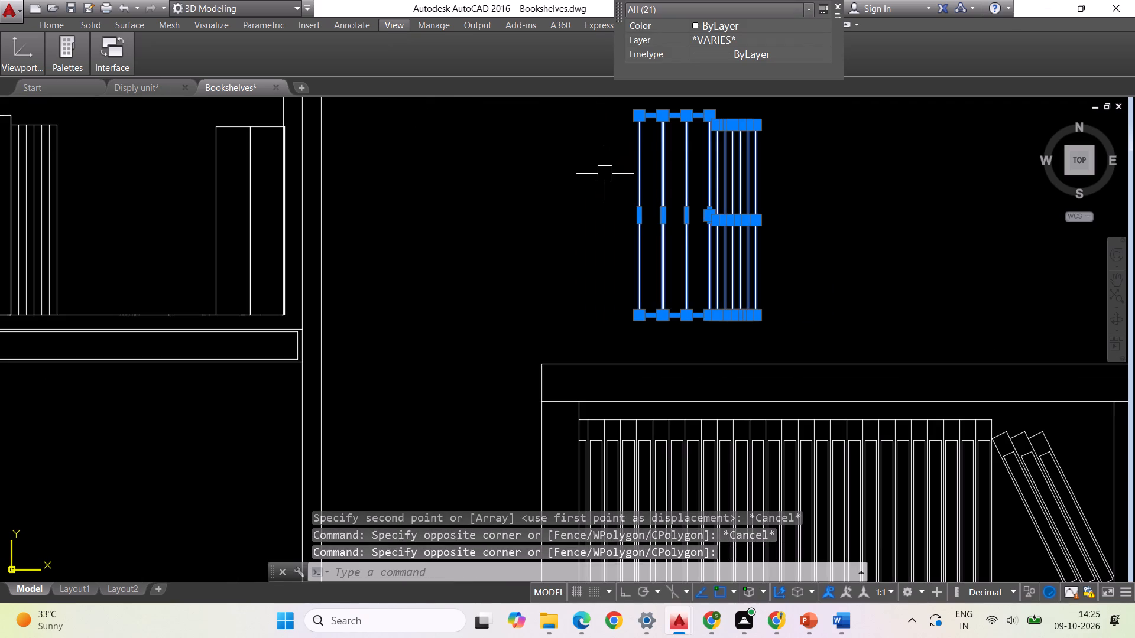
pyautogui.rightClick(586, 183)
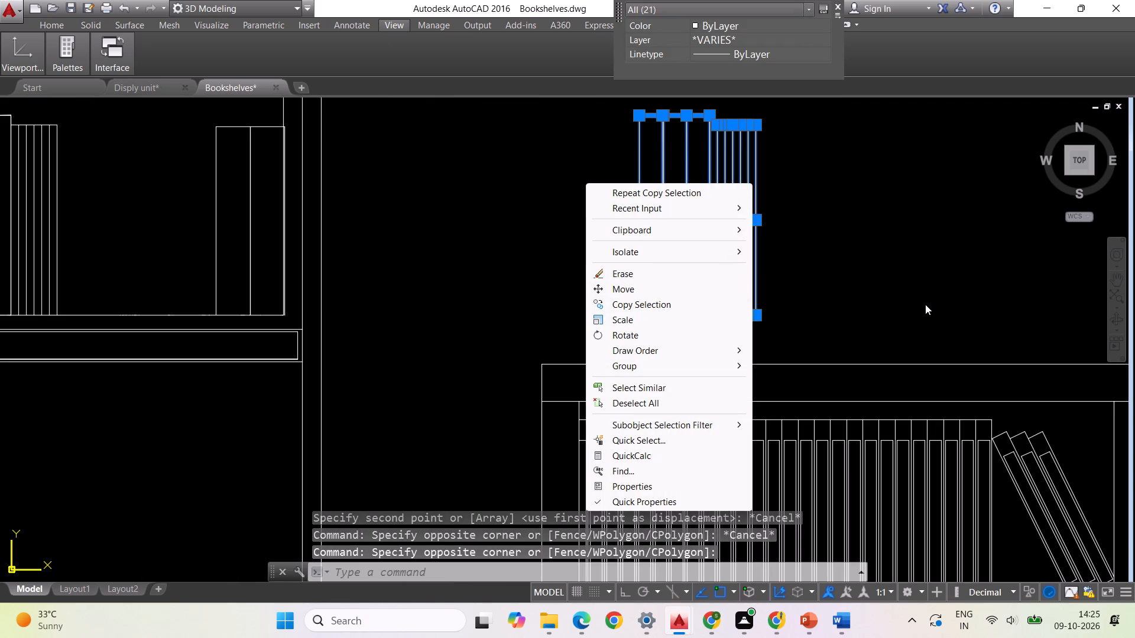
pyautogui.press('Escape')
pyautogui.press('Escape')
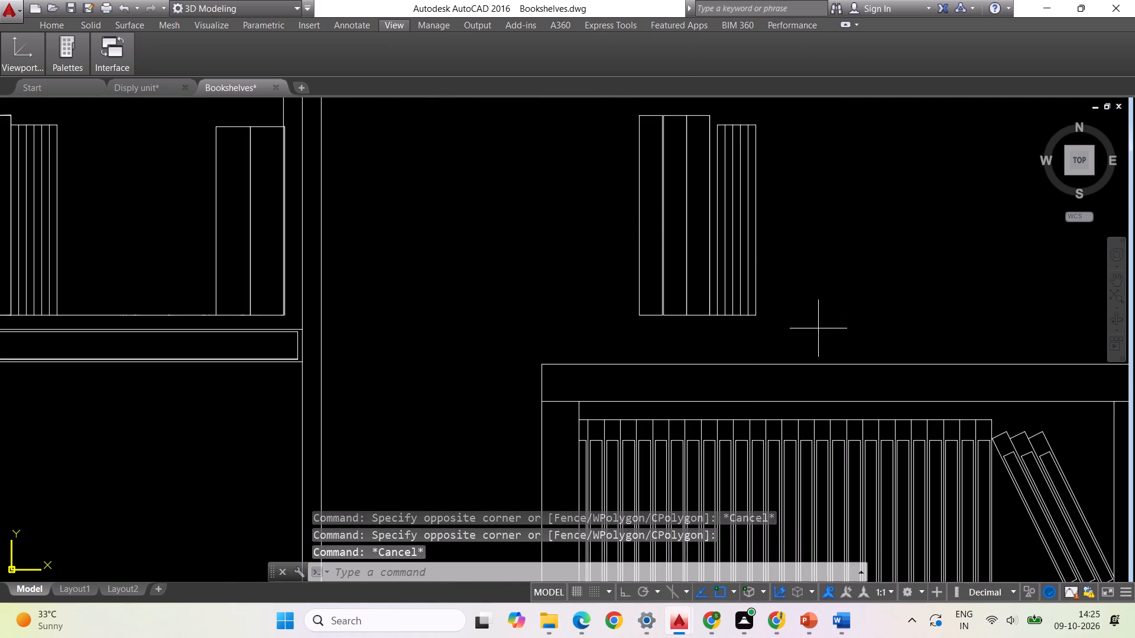
# Copy the completed thick and thin book outlines from Bookshelves and paste them into the Disply unit drawing, in the empty space beside the dimensioned square-frame unit.
pyautogui.click(818, 328)
pyautogui.click(524, 100)
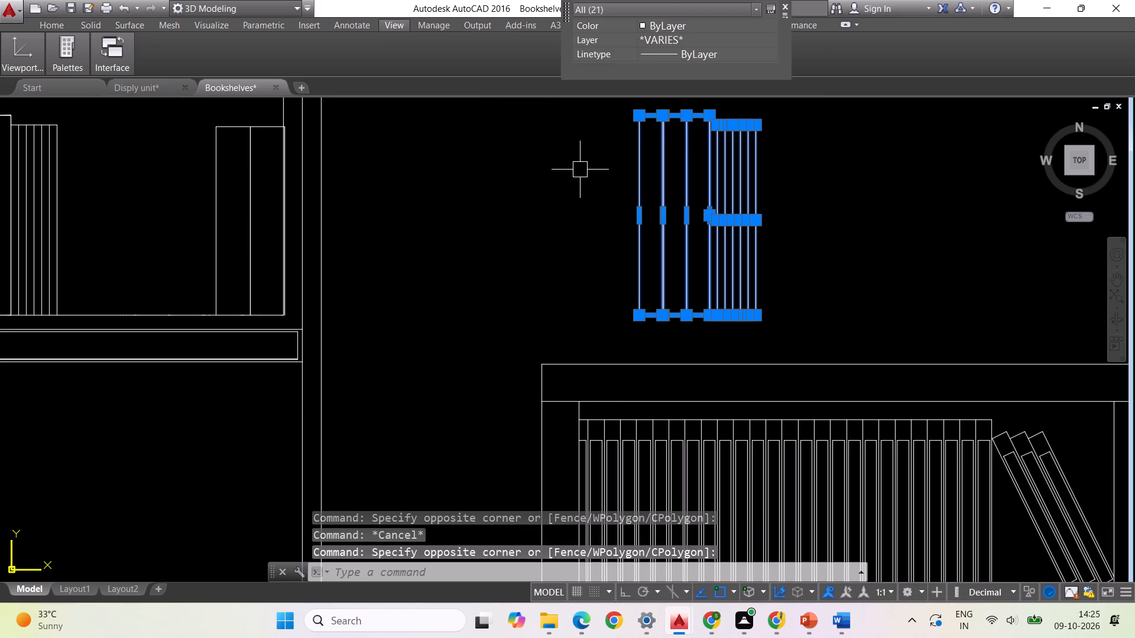
pyautogui.hotkey('ctrl', 'c')
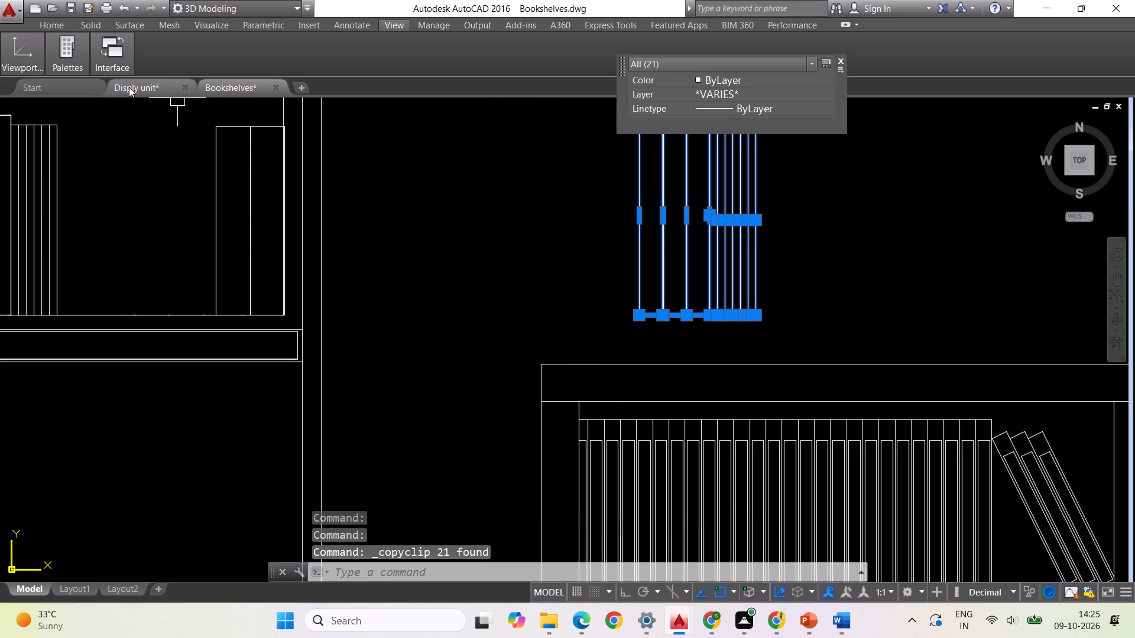
pyautogui.click(129, 87)
pyautogui.scroll(-1, 288, 327)
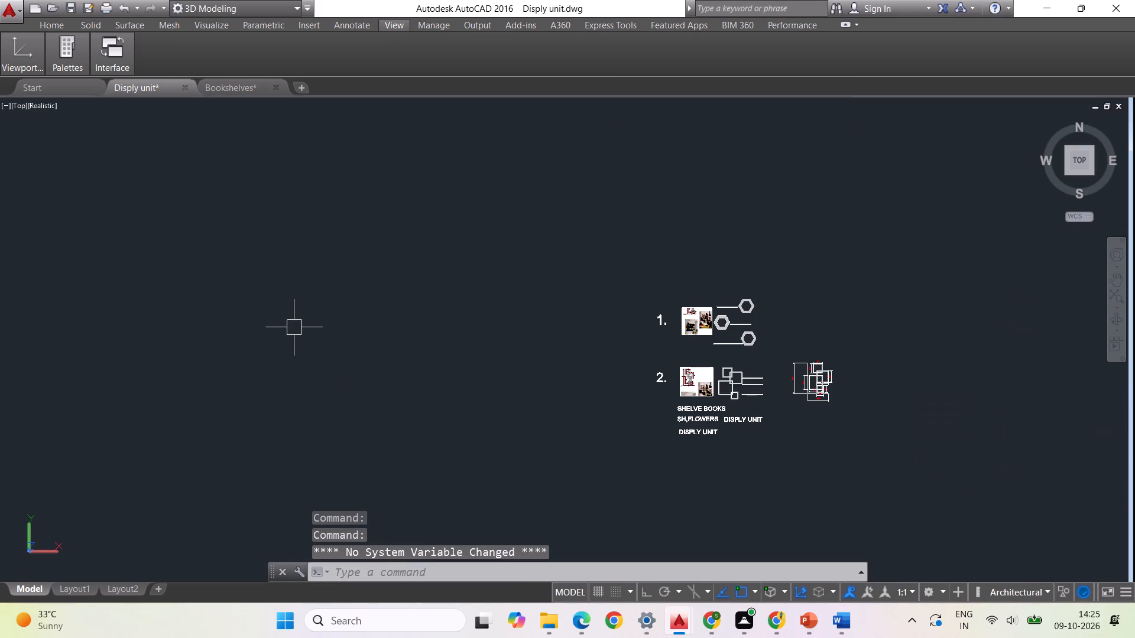
pyautogui.scroll(-2, 335, 338)
pyautogui.scroll(2, 510, 383)
pyautogui.scroll(1, 431, 305)
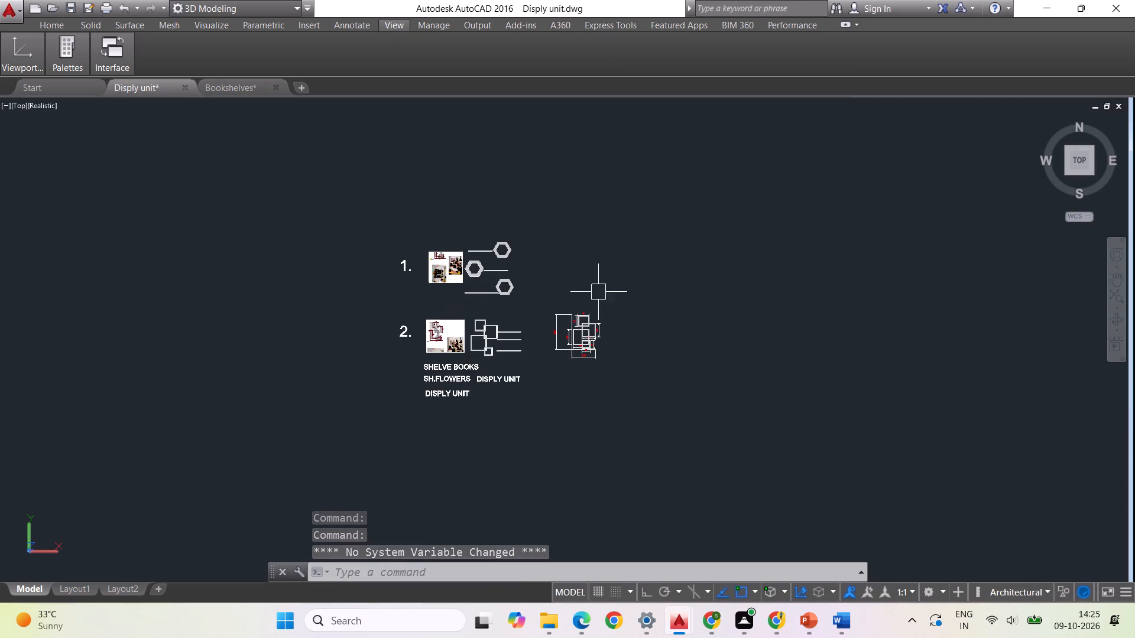
pyautogui.hotkey('ctrl', 'v')
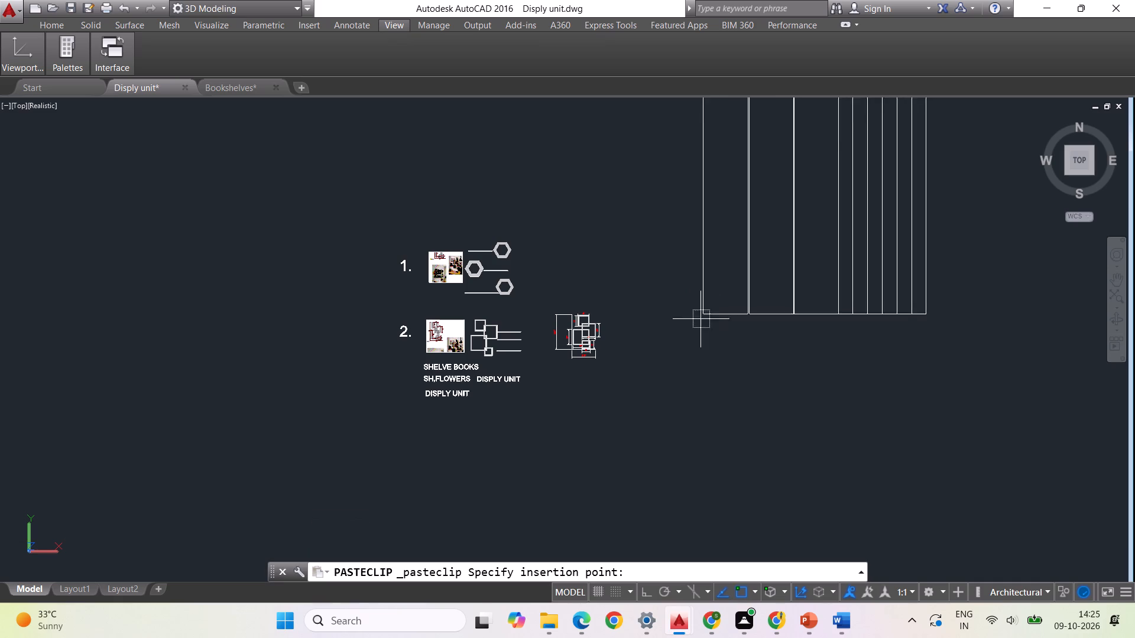
pyautogui.click(693, 419)
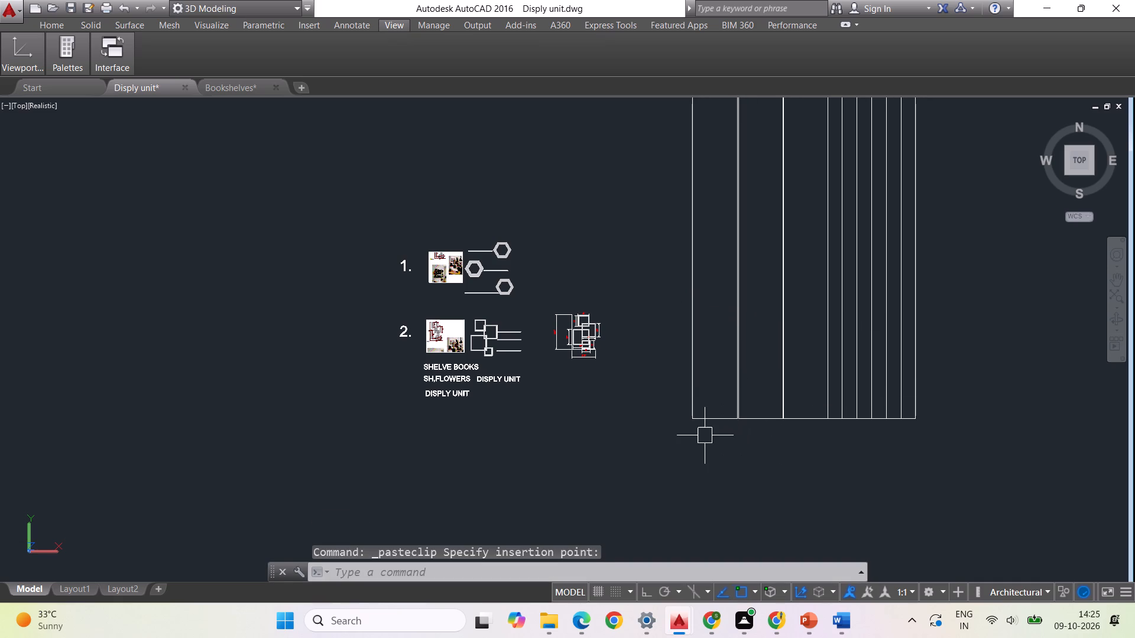
pyautogui.press('Escape')
# Scale the pasted books by reference from their bottom thin-book corner, using the full bottom width, down to roughly one-sixth size.
pyautogui.scroll(-1, 695, 440)
pyautogui.click(910, 447)
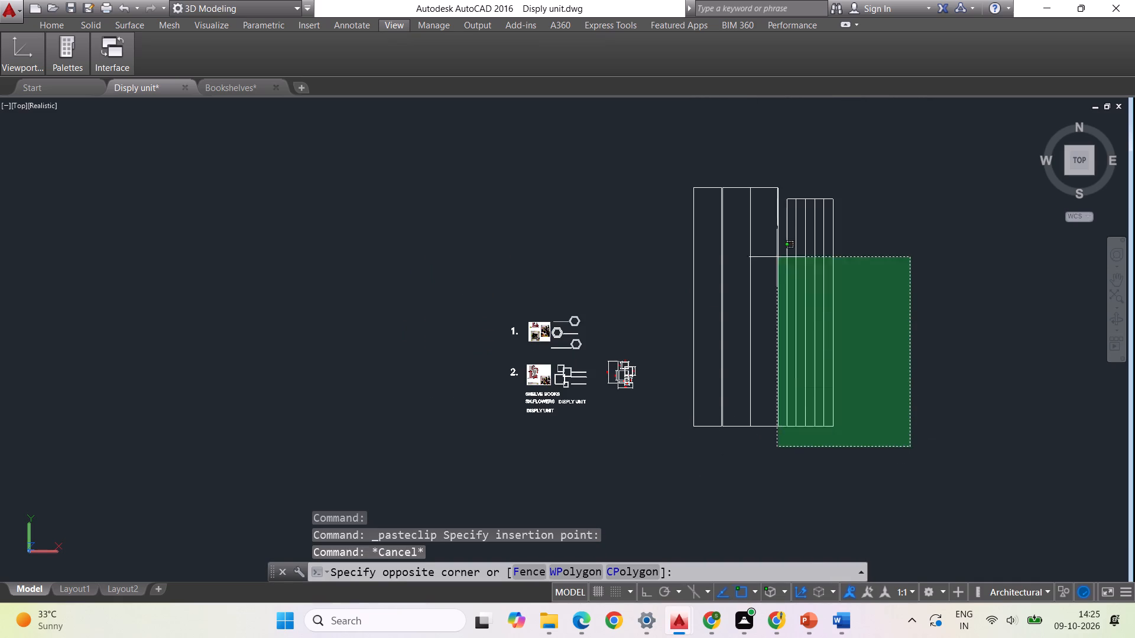
pyautogui.click(686, 159)
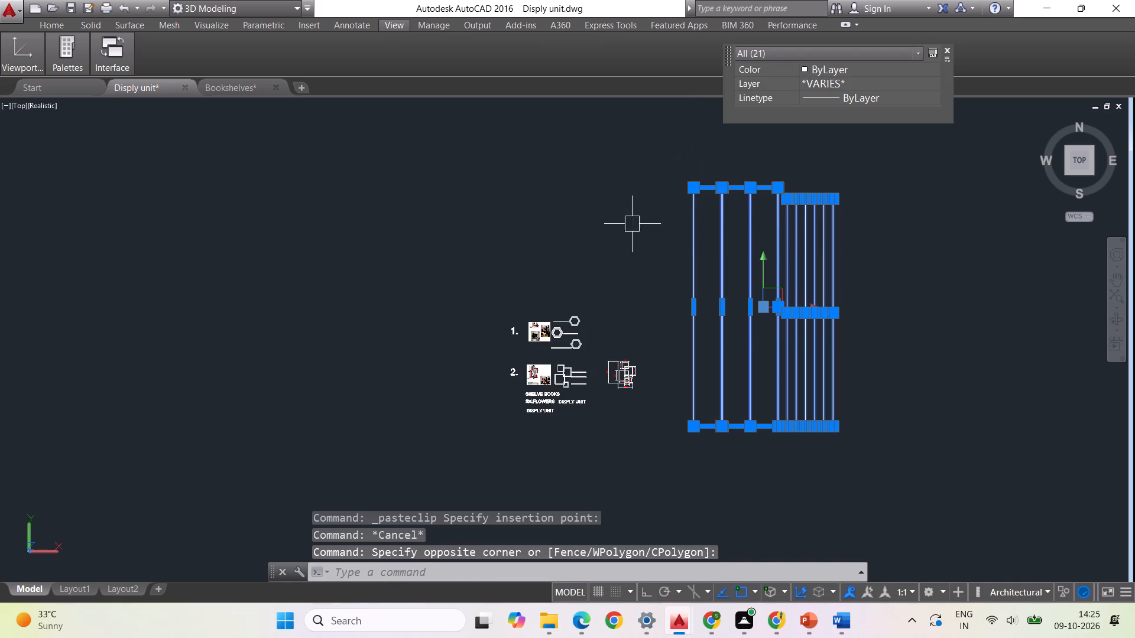
pyautogui.write('SCALE')
pyautogui.press('Return')
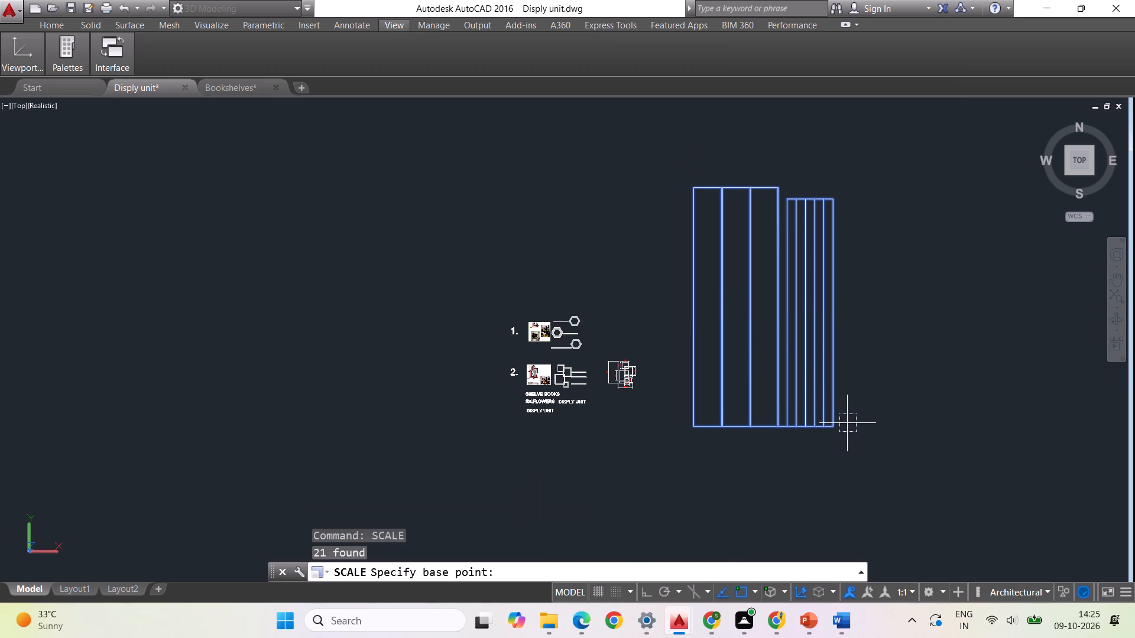
pyautogui.click(832, 429)
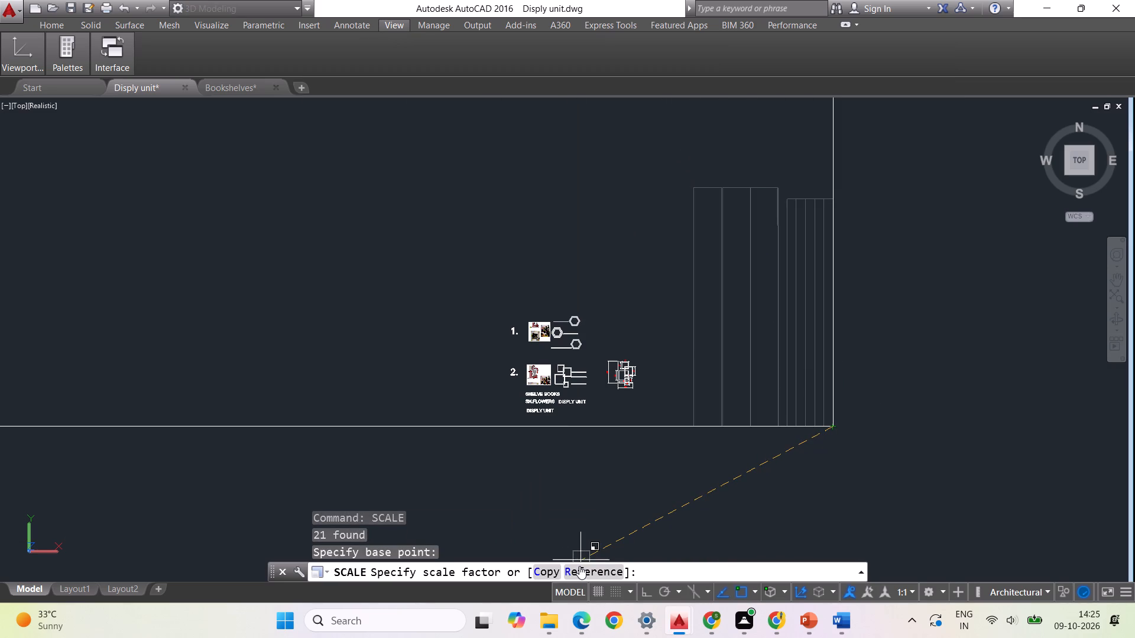
pyautogui.click(579, 574)
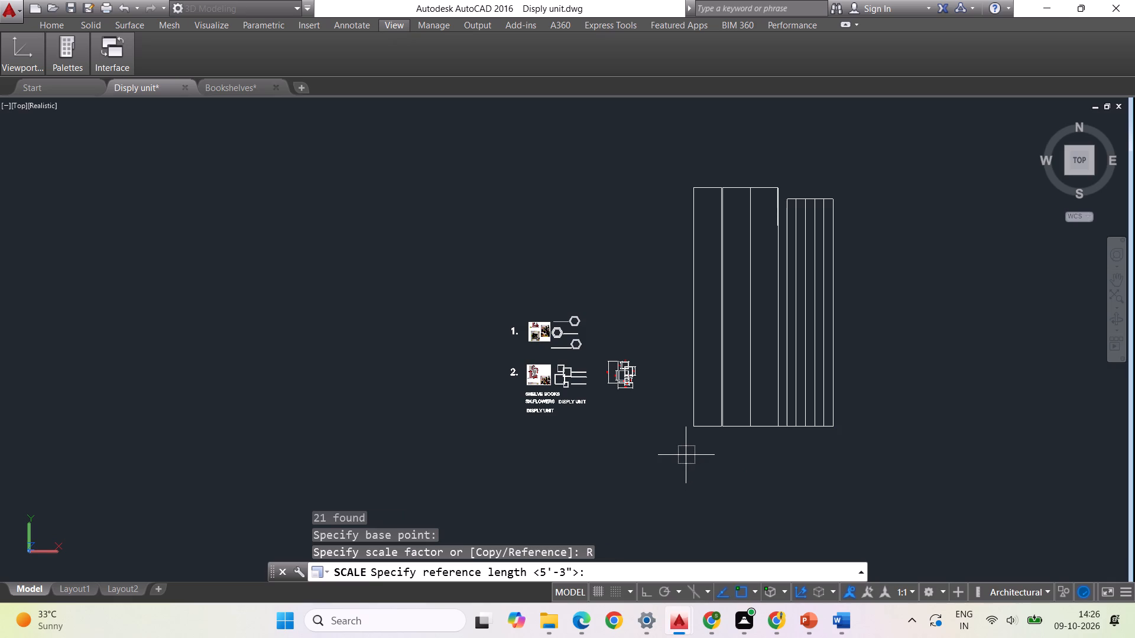
pyautogui.click(693, 427)
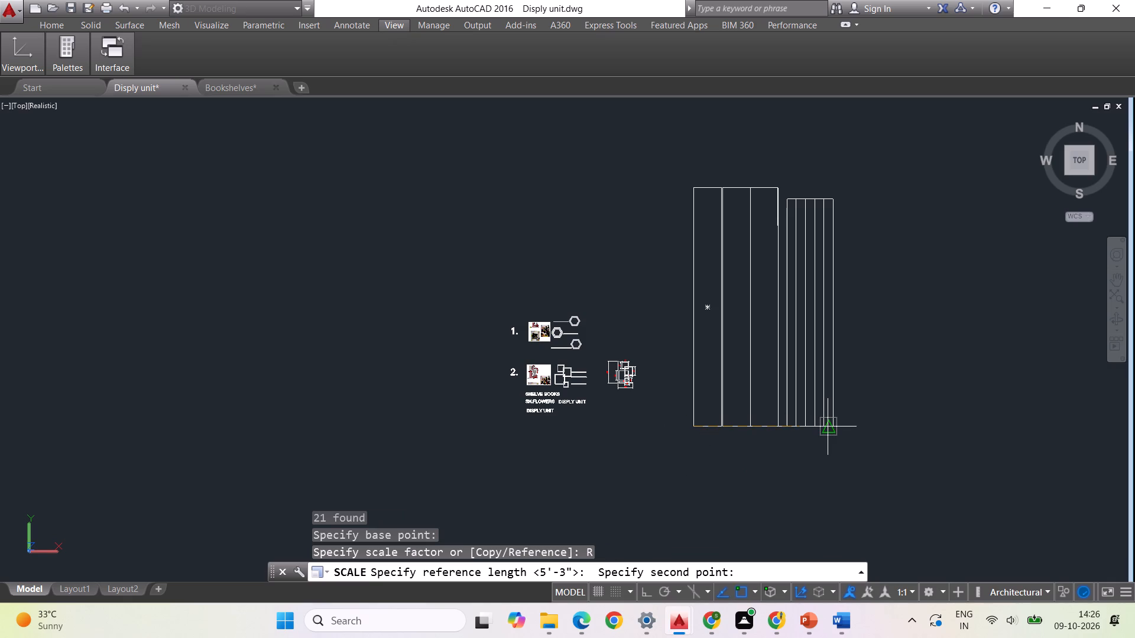
pyautogui.click(836, 427)
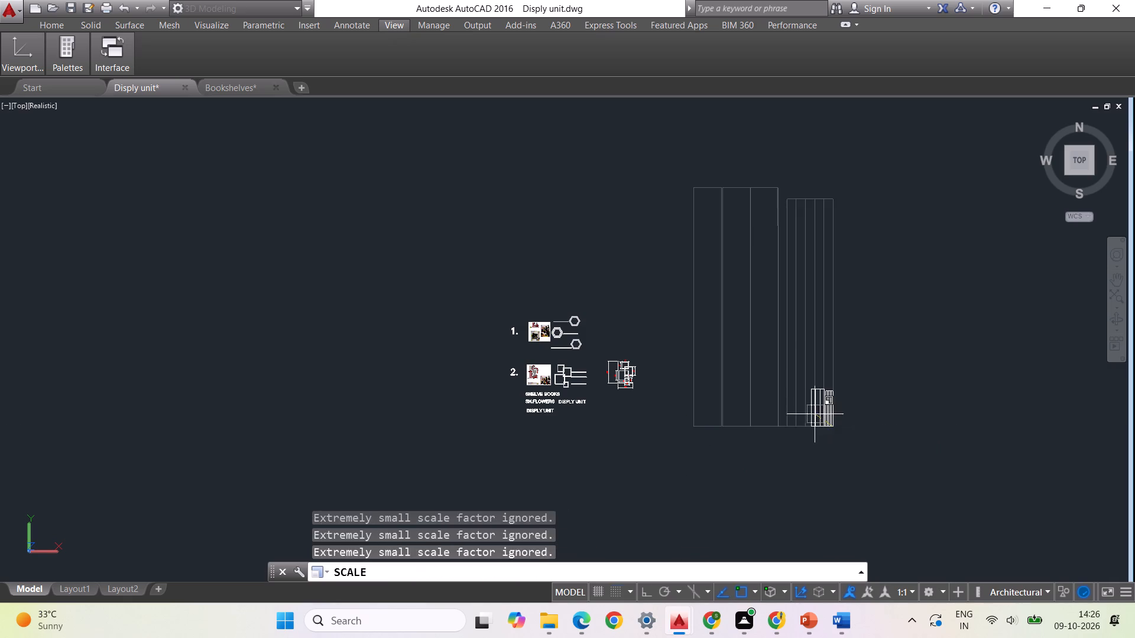
pyautogui.click(808, 425)
# Scale the pasted books by reference from the outer bottom corner of the thick books, reducing their full bottom width to about 5 inches.
pyautogui.scroll(1, 634, 386)
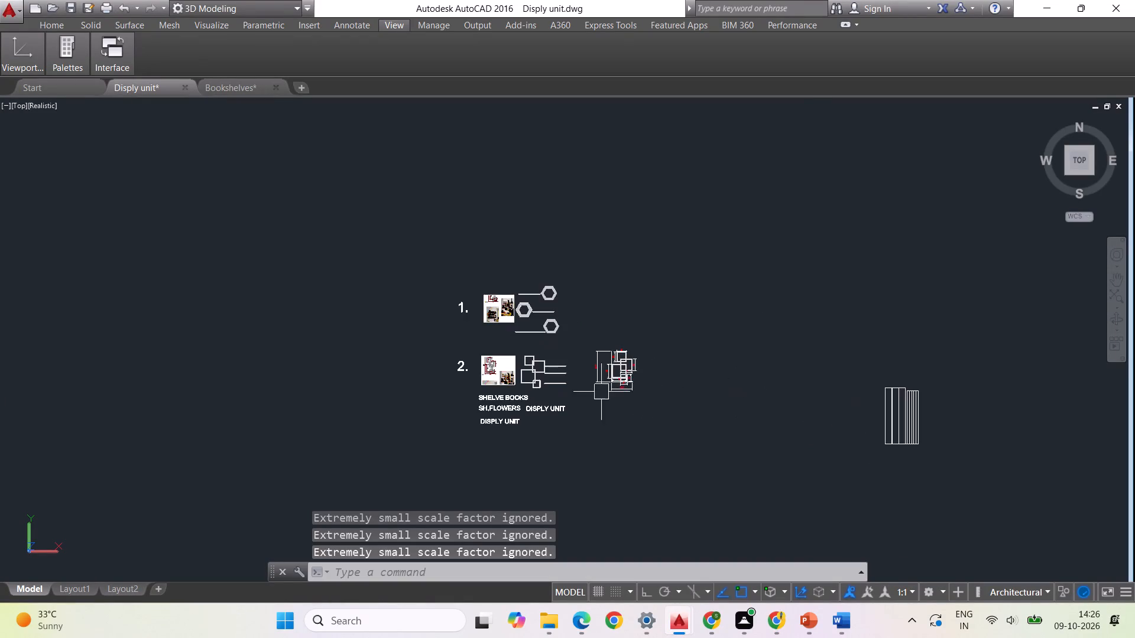
pyautogui.scroll(-1, 416, 406)
pyautogui.click(793, 468)
pyautogui.click(666, 360)
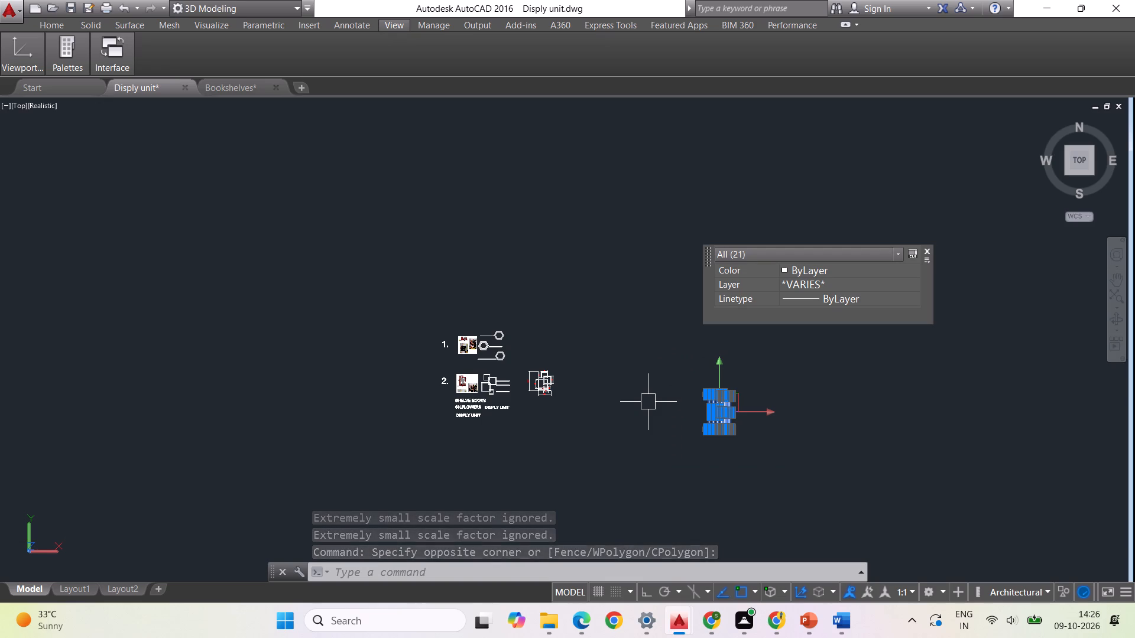
pyautogui.write('SCALE')
pyautogui.press('Return')
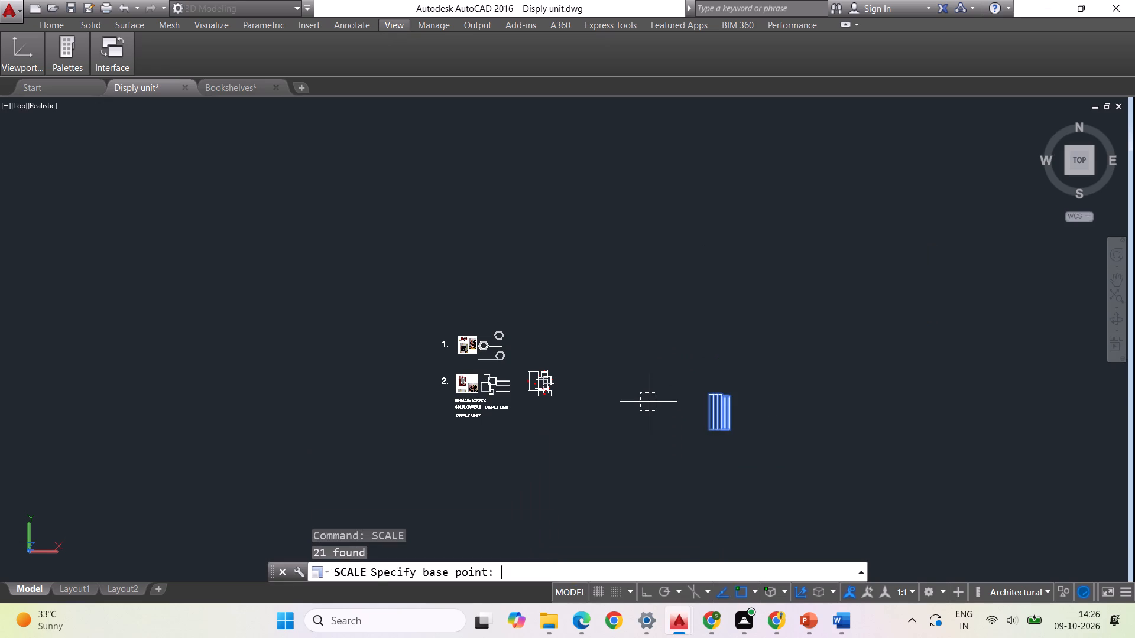
pyautogui.scroll(2, 679, 436)
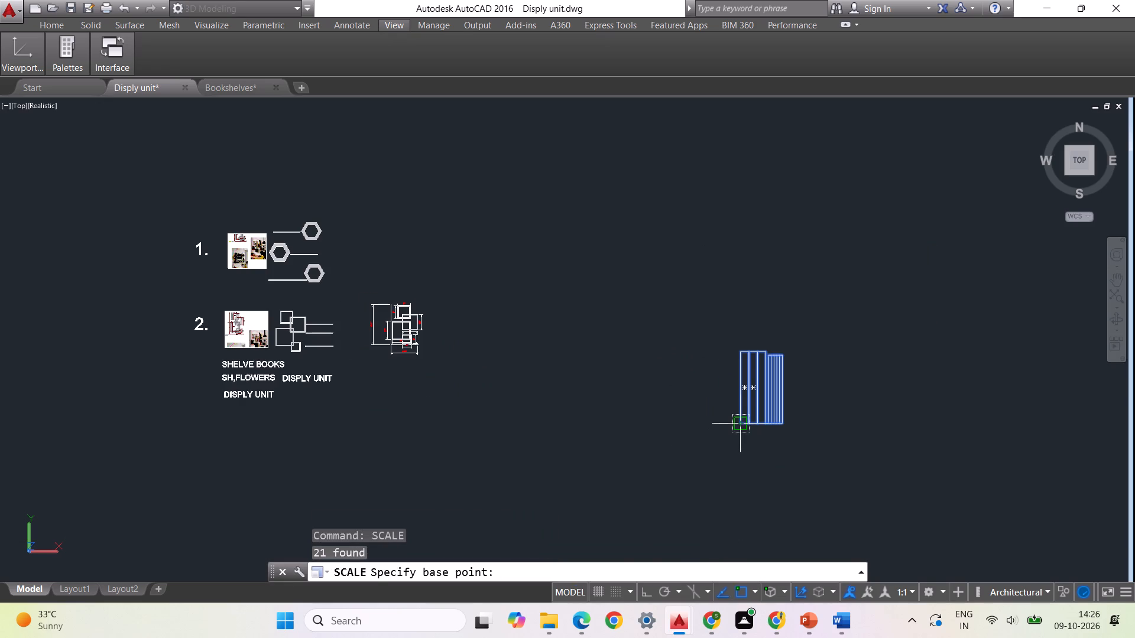
pyautogui.click(740, 427)
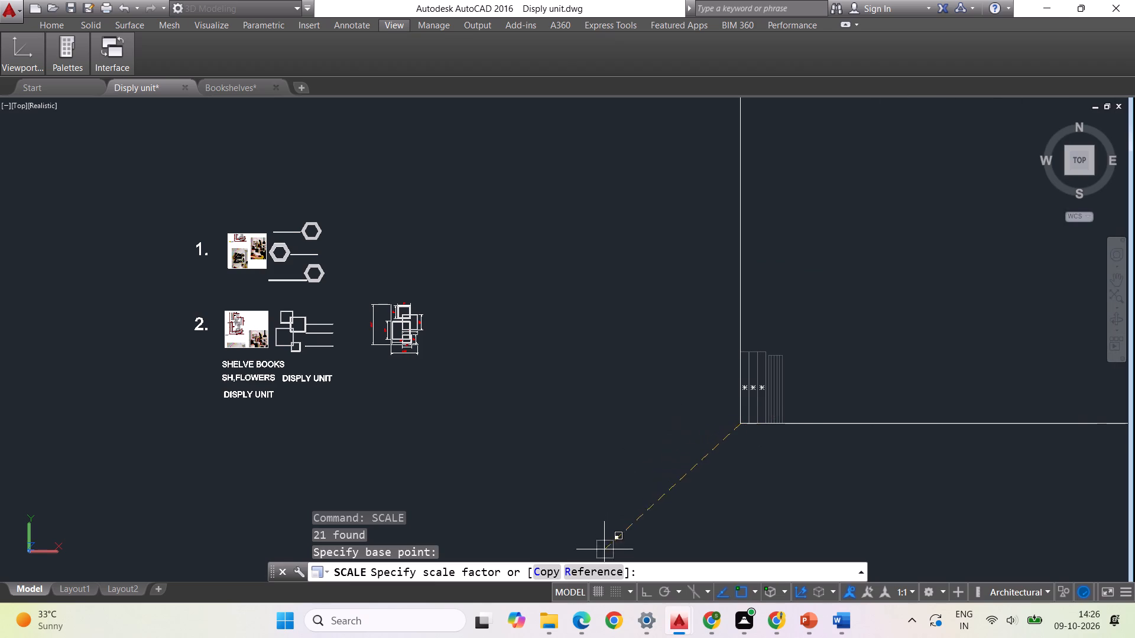
pyautogui.click(602, 568)
pyautogui.click(738, 428)
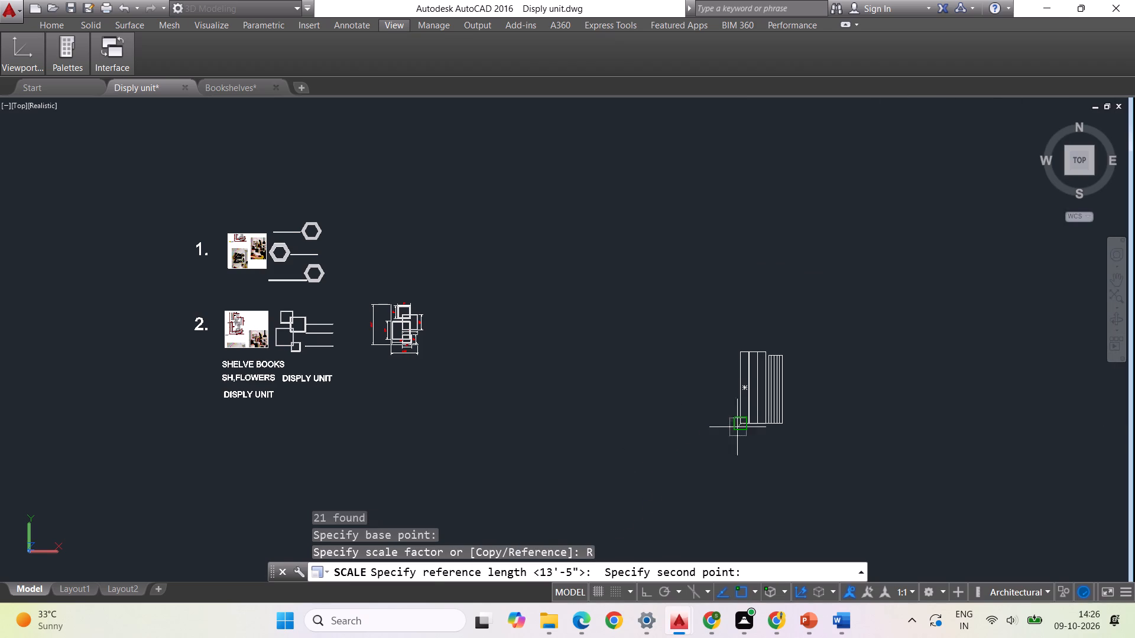
pyautogui.scroll(2, 781, 416)
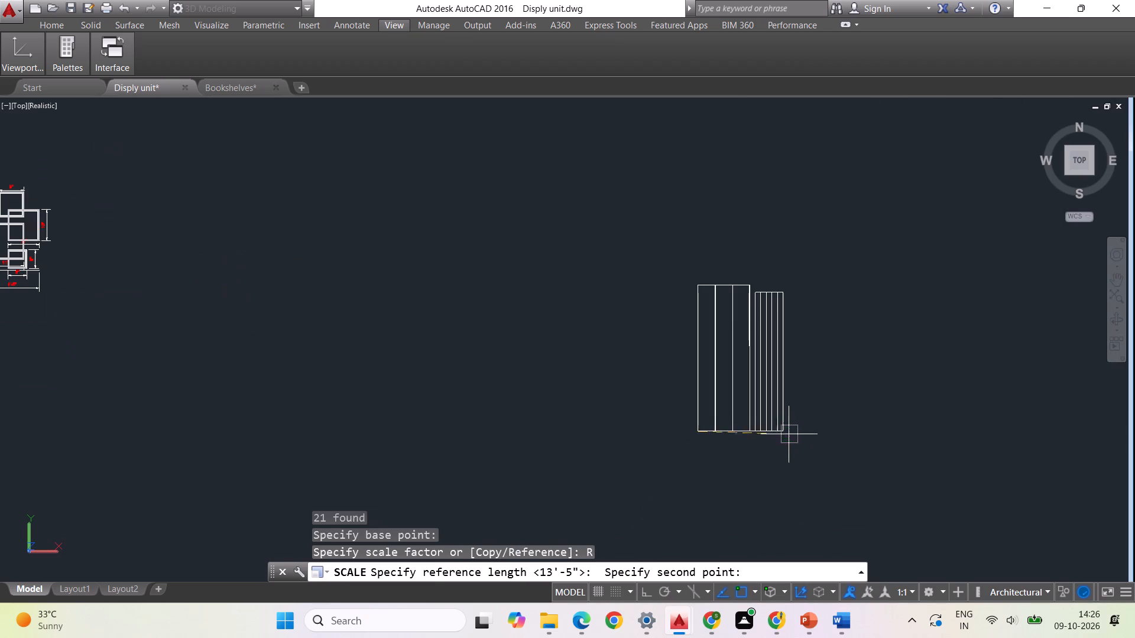
pyautogui.click(787, 434)
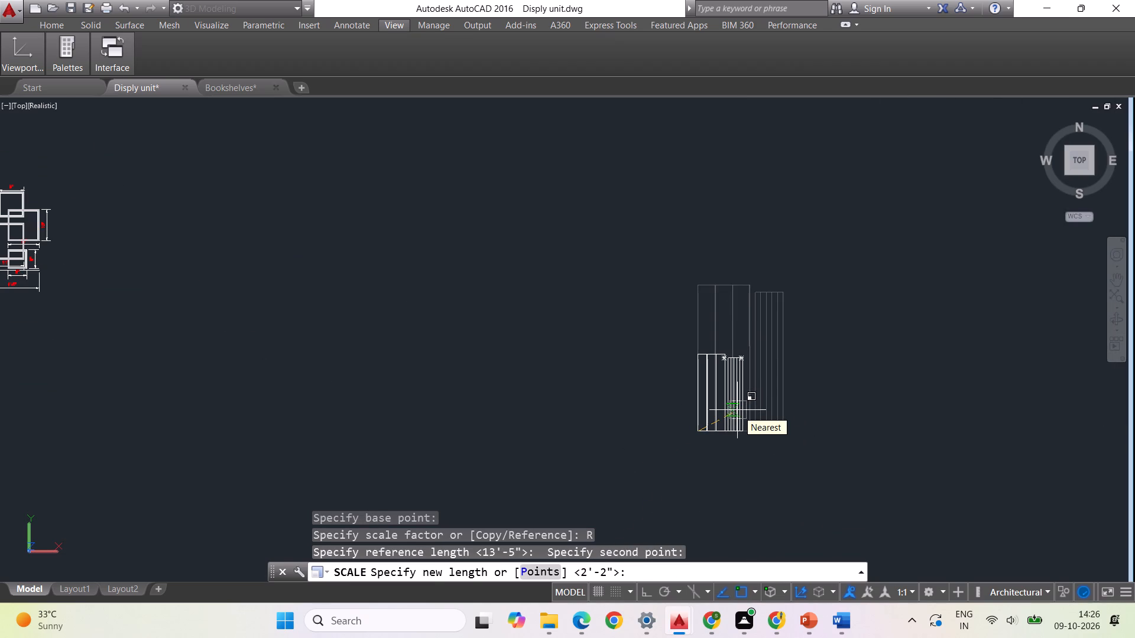
pyautogui.scroll(-1, 738, 411)
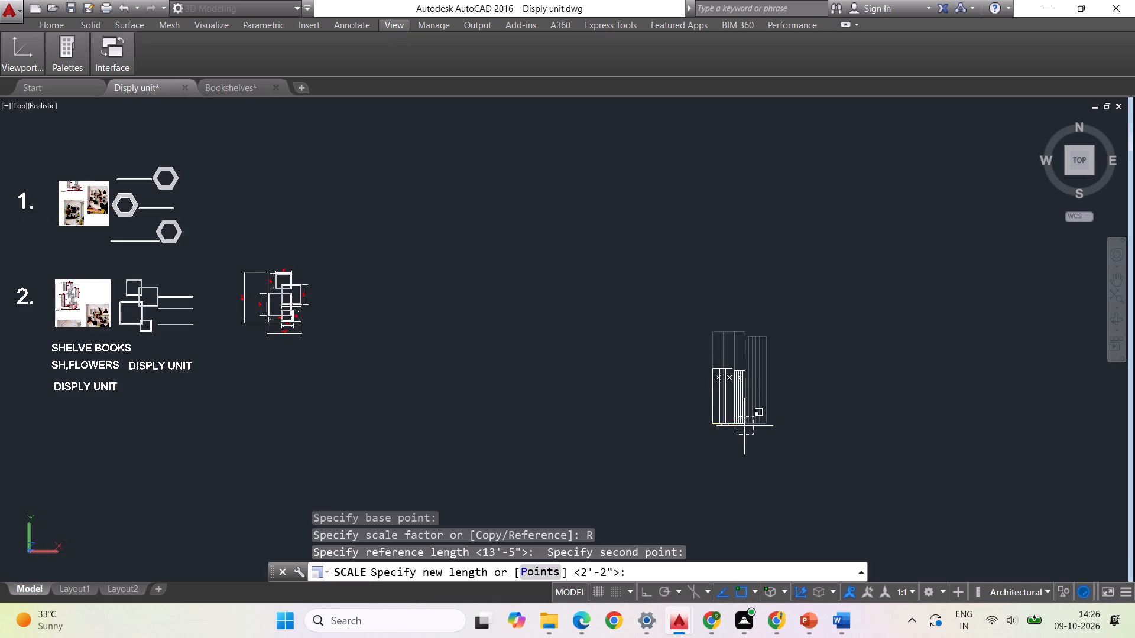
pyautogui.click(709, 434)
pyautogui.scroll(-1, 878, 431)
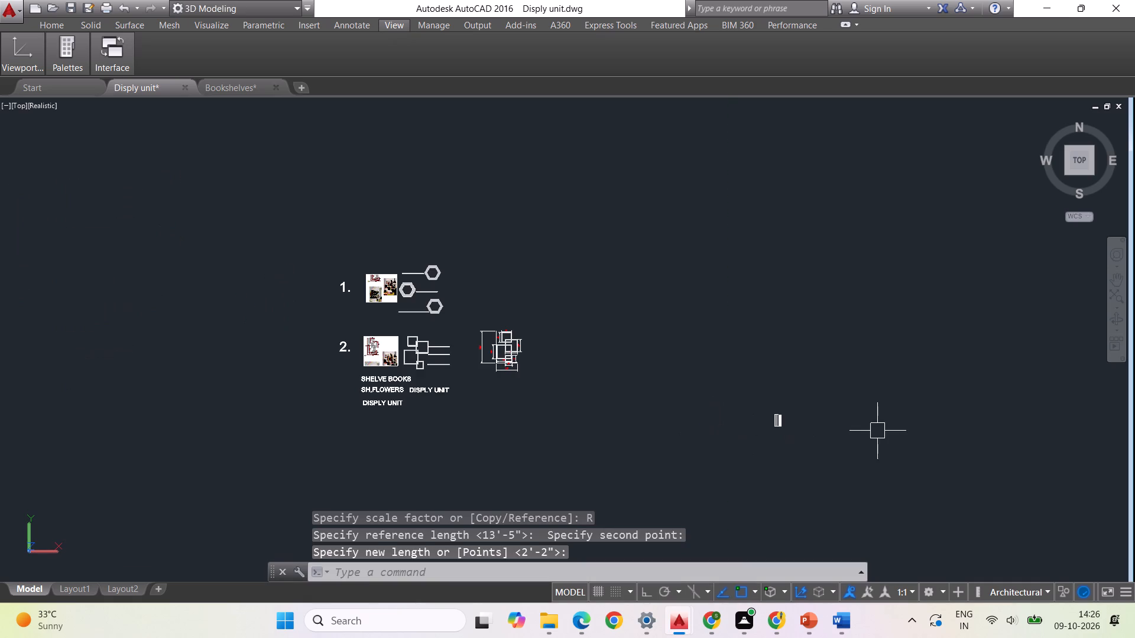
# Move the reduced book outlines closer to the dimensioned square-frame unit, into the empty space above and to its right.
pyautogui.scroll(1, 766, 409)
pyautogui.scroll(-2, 467, 278)
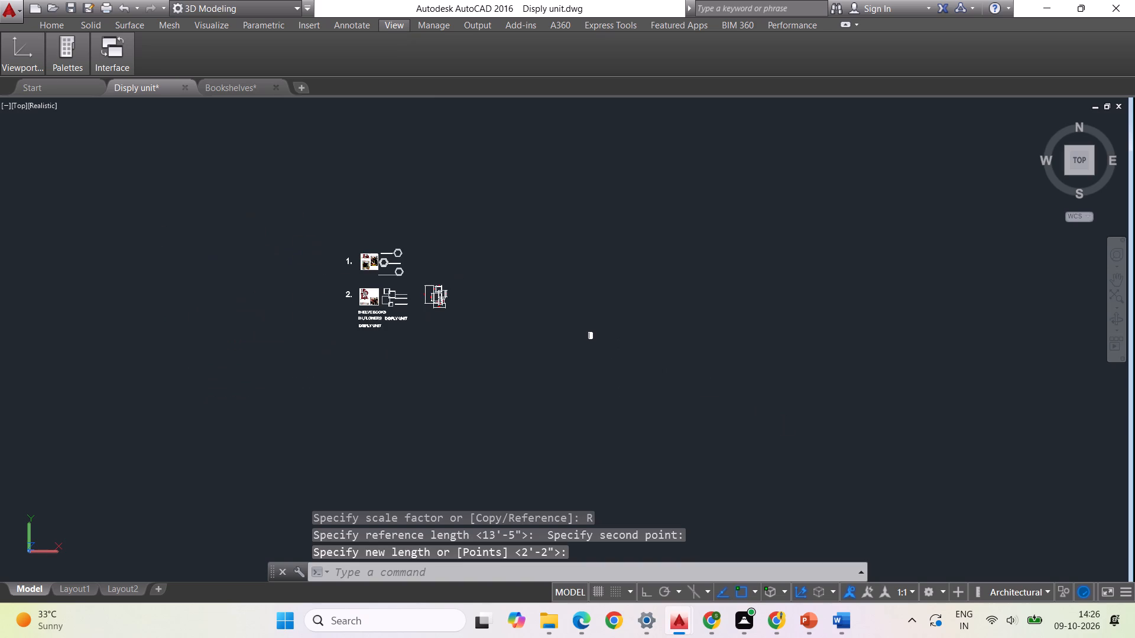
pyautogui.click(636, 385)
pyautogui.click(540, 304)
pyautogui.rightClick(595, 404)
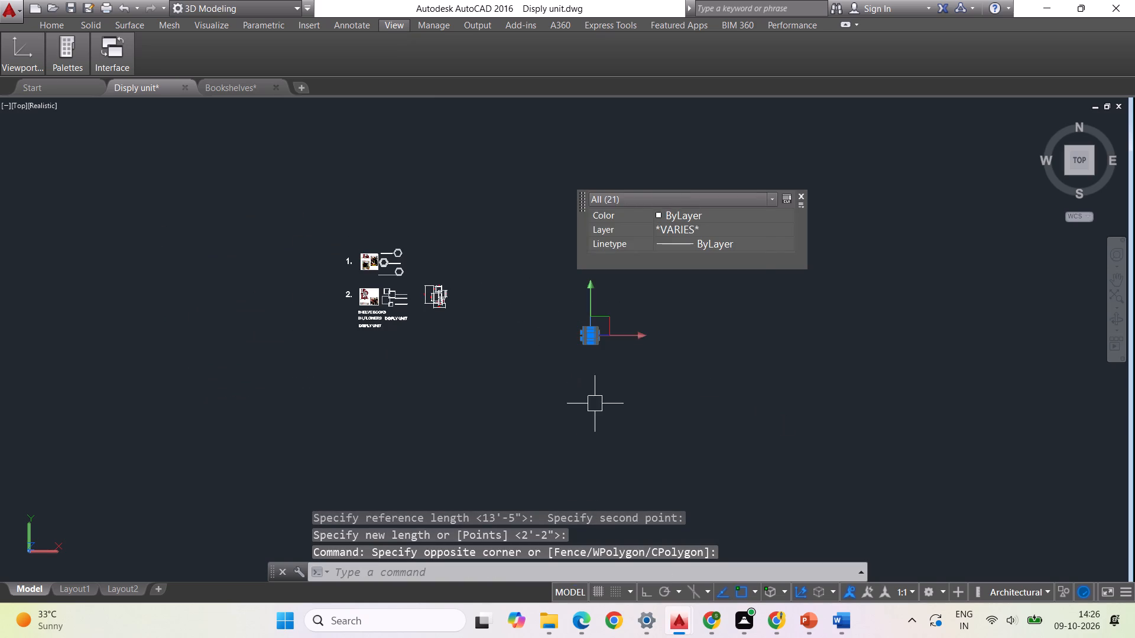
pyautogui.click(621, 186)
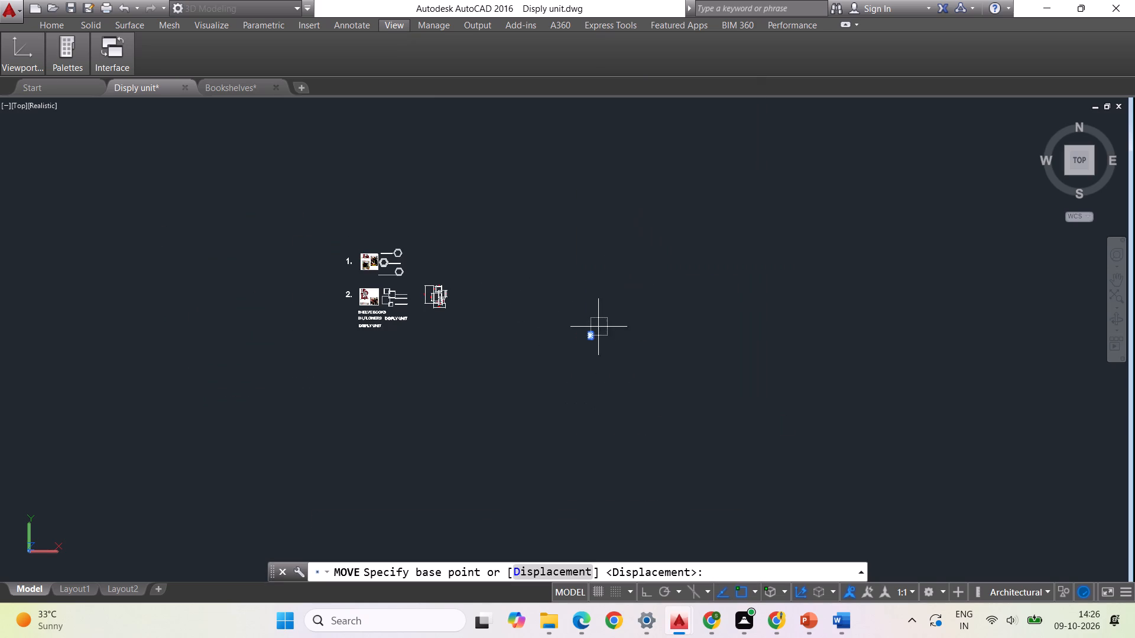
pyautogui.click(595, 339)
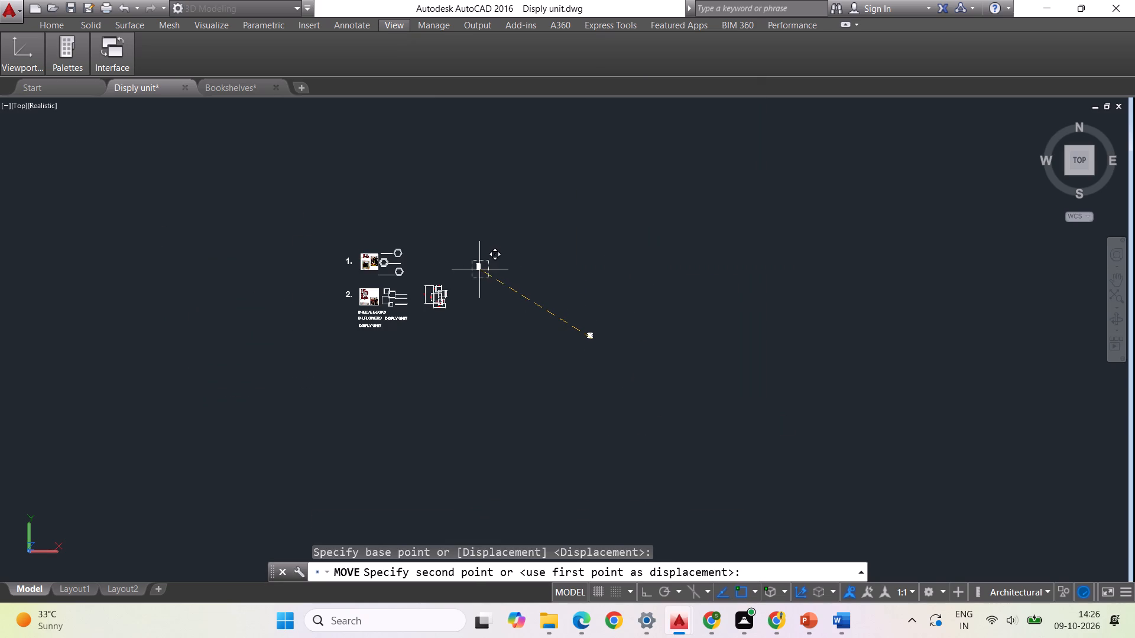
pyautogui.click(480, 270)
# Examine the book outlines up close and compare their size with the dimensioned square-frame unit and the hexagon frames.
pyautogui.scroll(2, 429, 315)
pyautogui.scroll(-1, 569, 368)
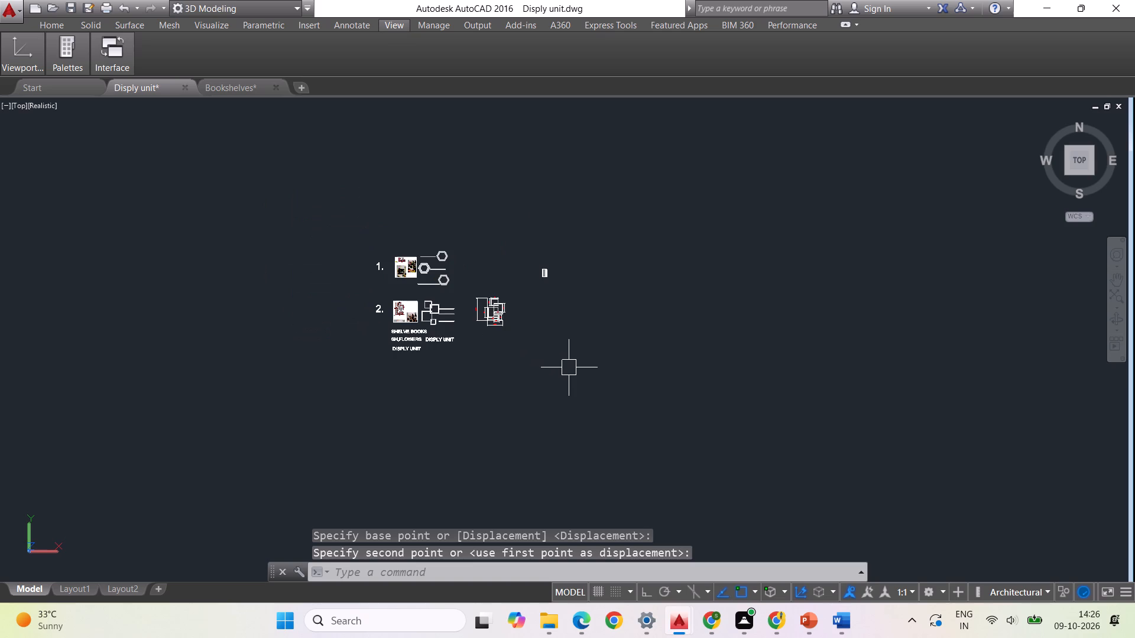
pyautogui.scroll(2, 497, 300)
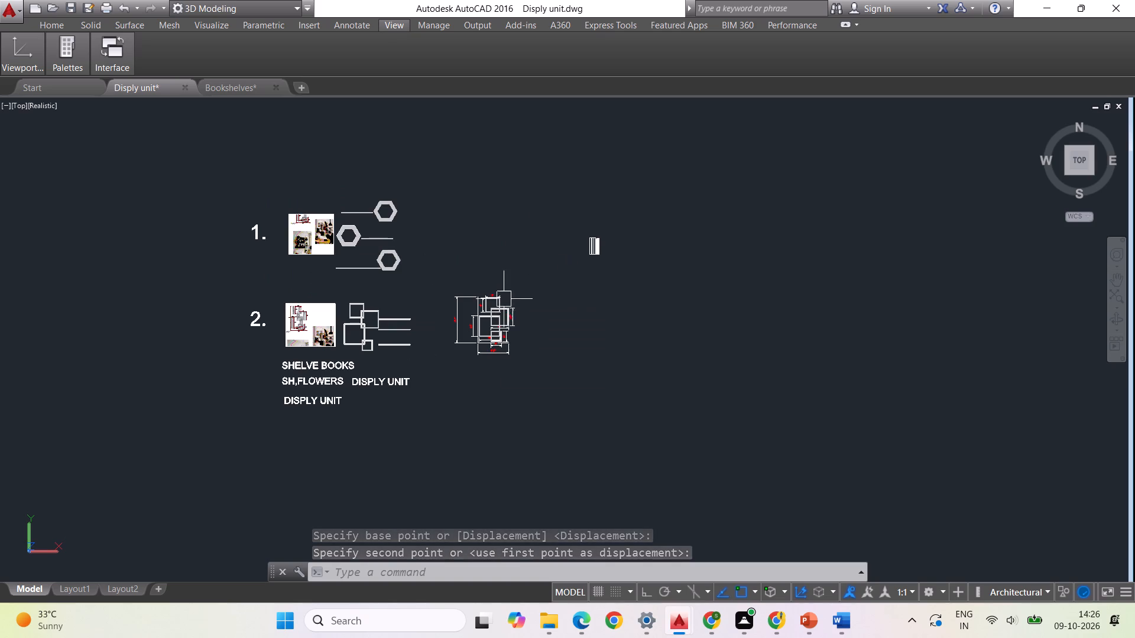
pyautogui.scroll(3, 612, 232)
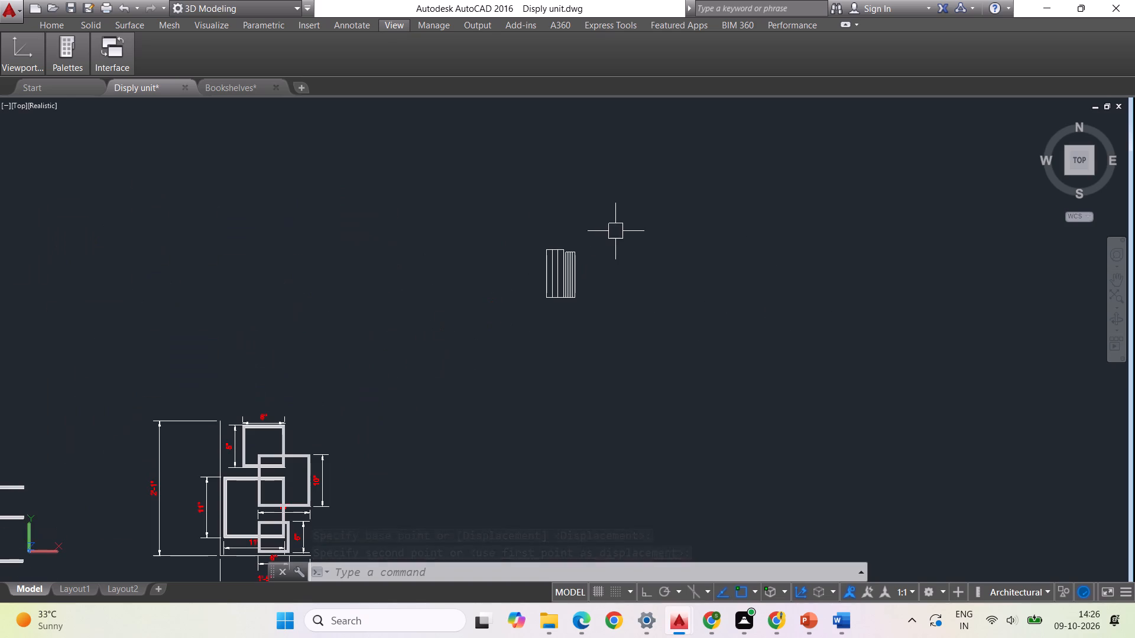
pyautogui.scroll(4, 563, 259)
pyautogui.scroll(-1, 769, 255)
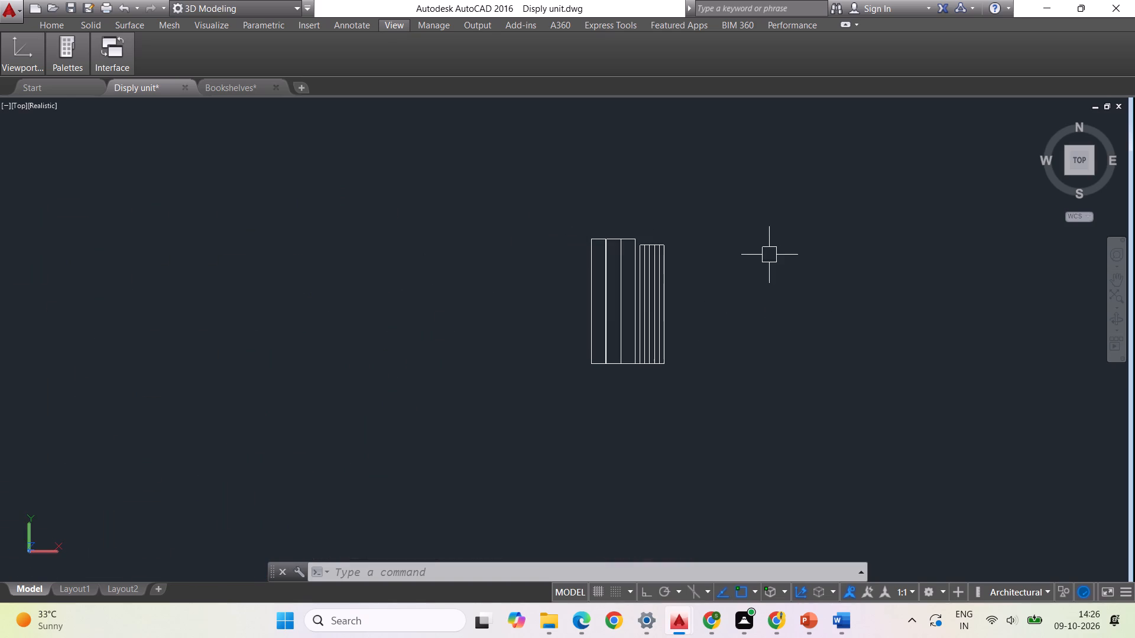
pyautogui.scroll(5, 588, 313)
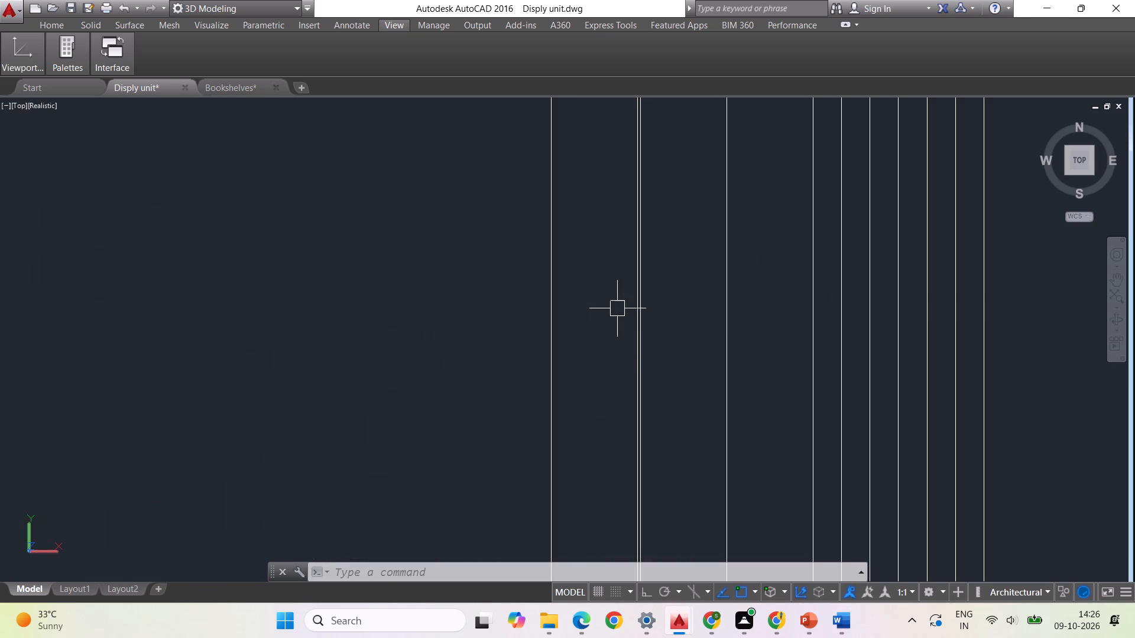
pyautogui.scroll(-2, 465, 346)
pyautogui.scroll(-1, 598, 332)
pyautogui.scroll(-1, 725, 321)
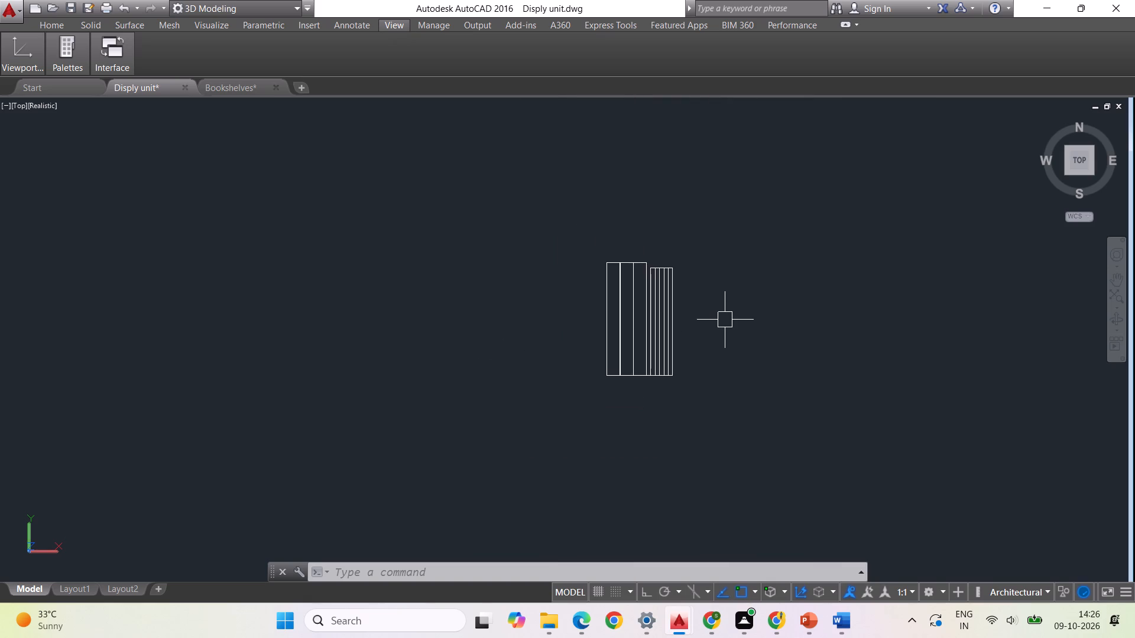
pyautogui.scroll(-2, 737, 316)
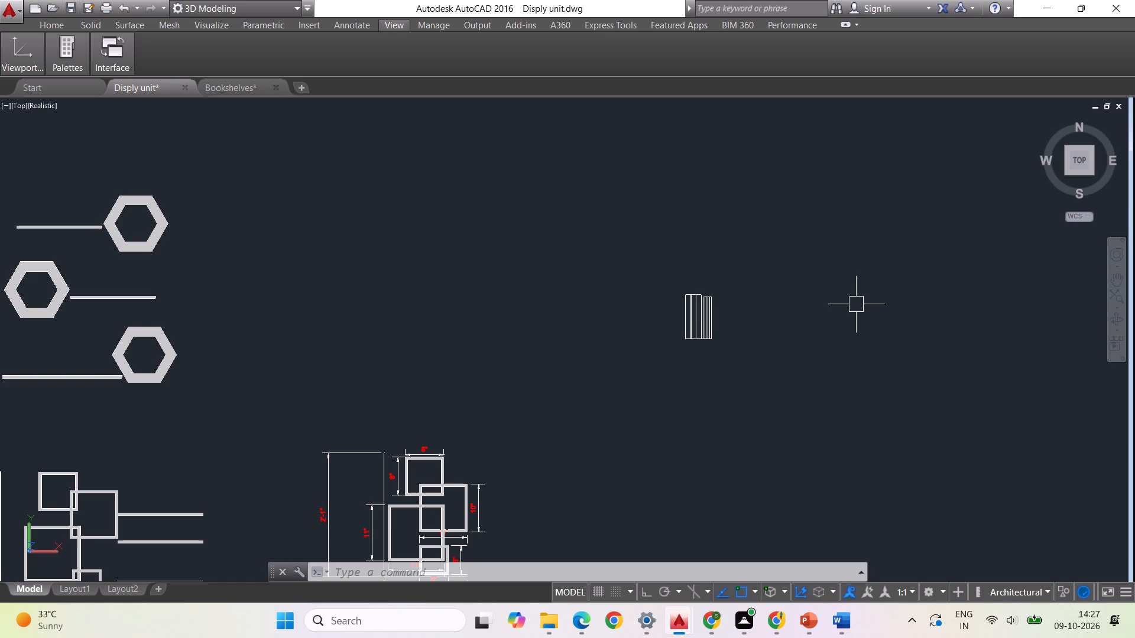
pyautogui.scroll(-1, 841, 300)
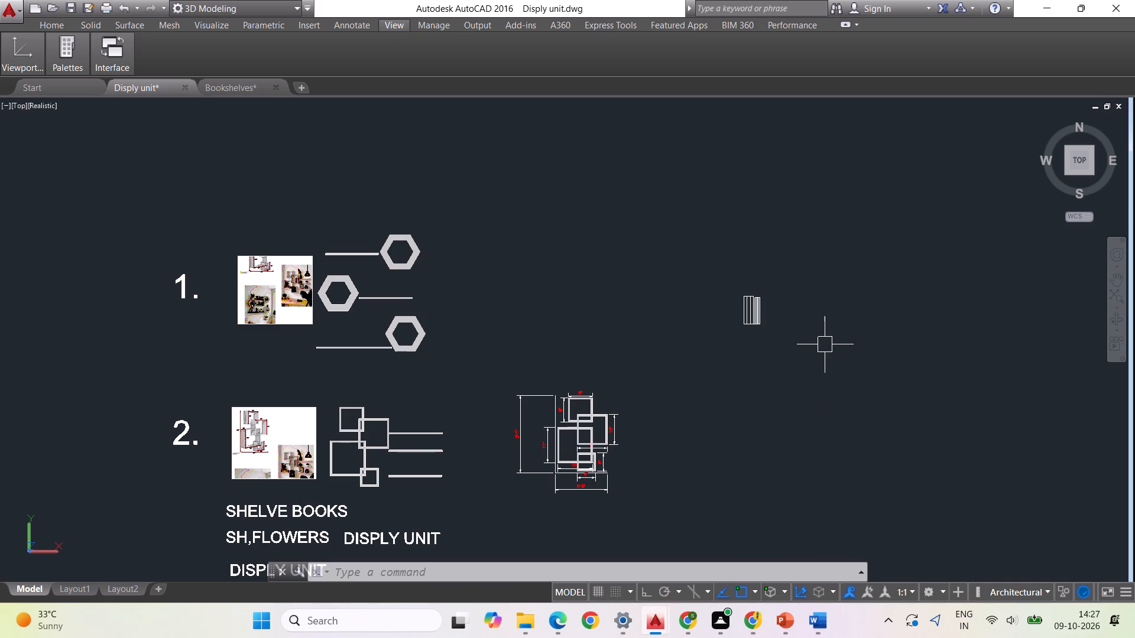
pyautogui.scroll(2, 771, 320)
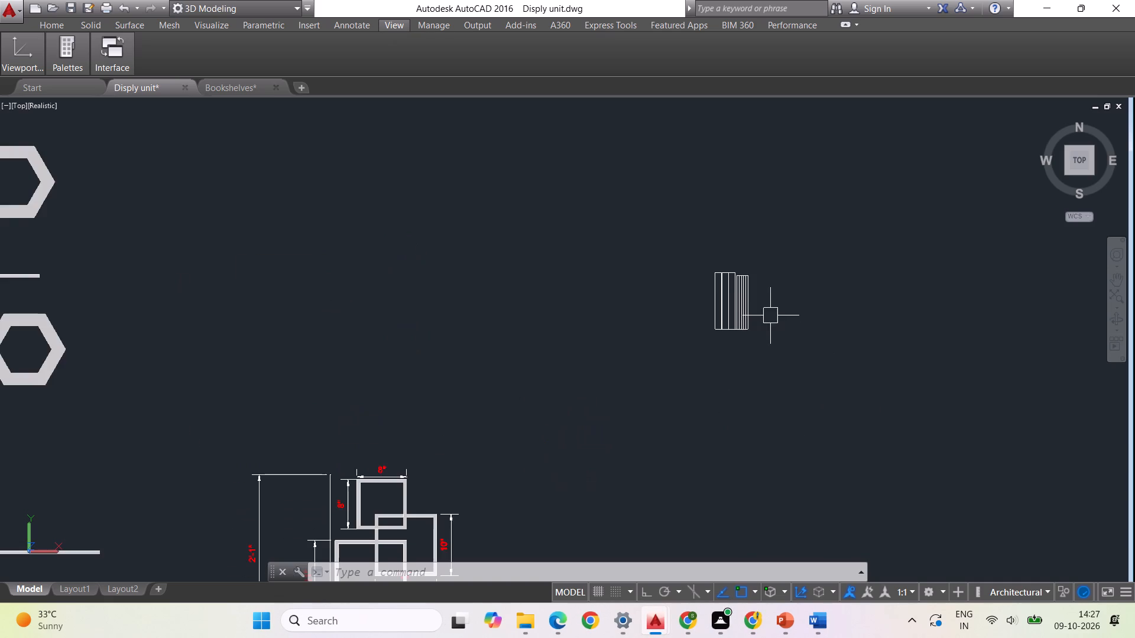
pyautogui.scroll(2, 722, 289)
pyautogui.scroll(-1, 650, 289)
pyautogui.scroll(-1, 724, 273)
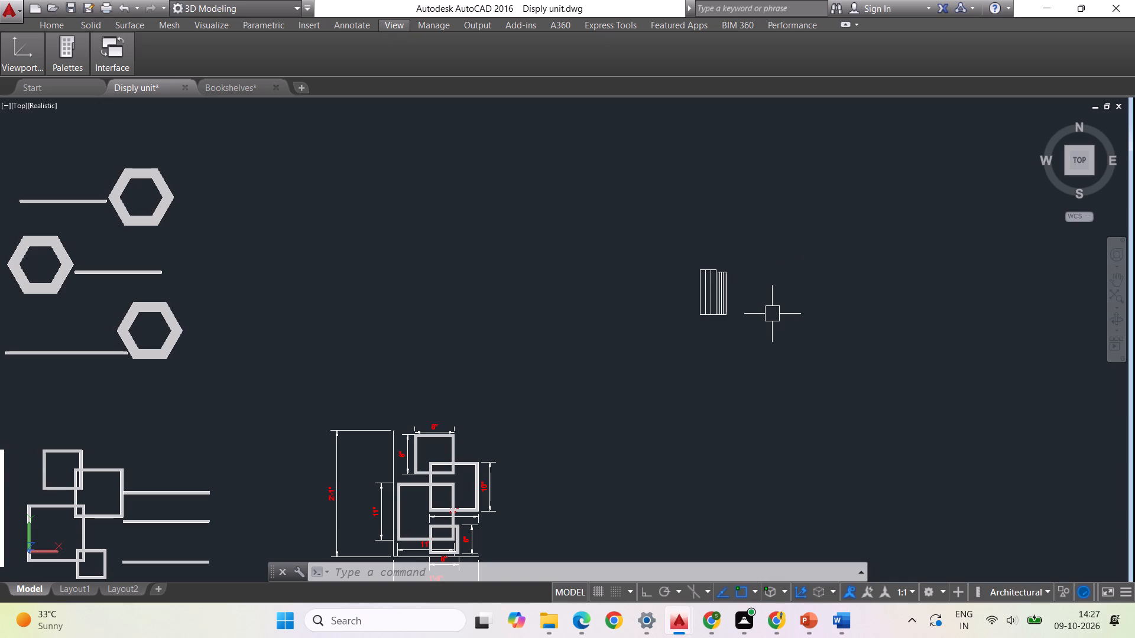
# Scale all the books by reference from the thick books' outer top corner, using the full bottom width, down to roughly one-third size.
pyautogui.click(776, 349)
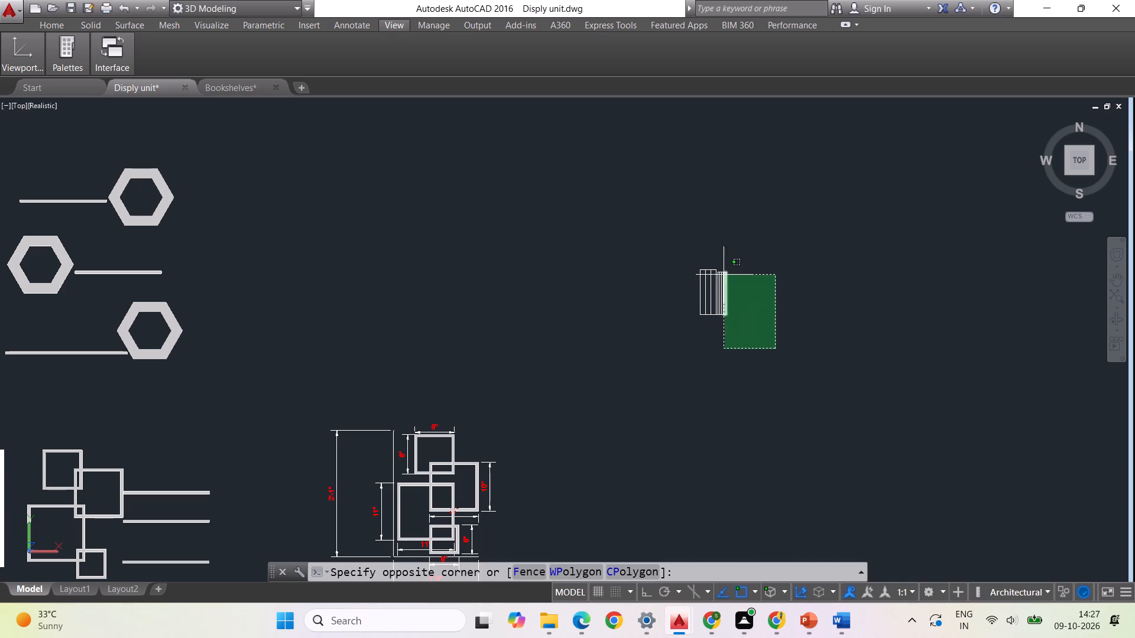
pyautogui.click(667, 230)
pyautogui.write('SCALE')
pyautogui.press('Return')
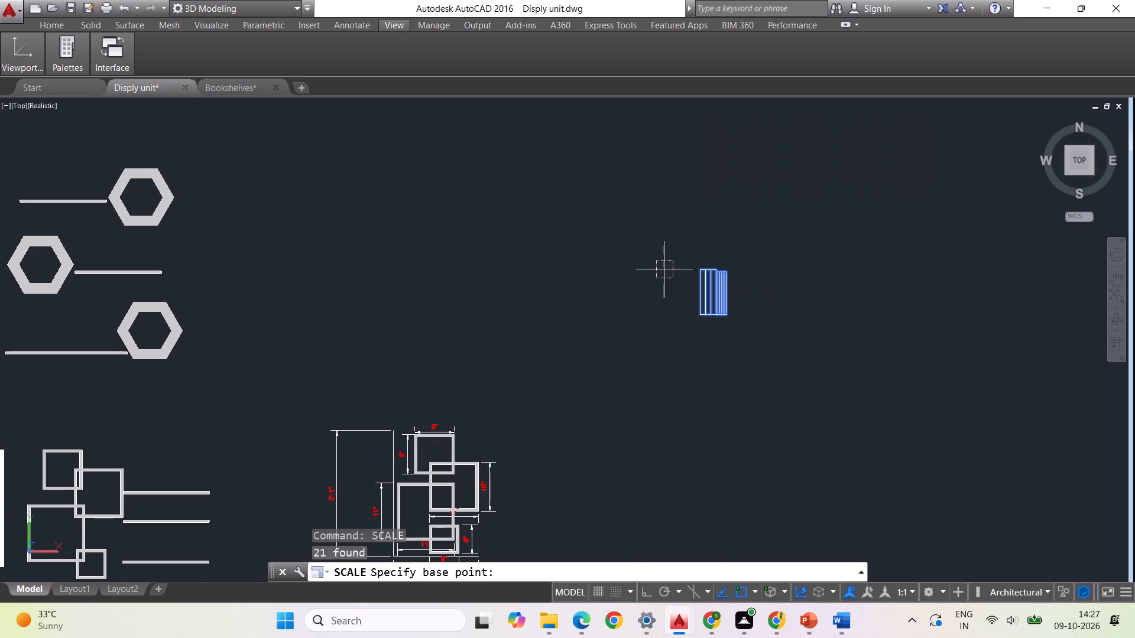
pyautogui.scroll(3, 707, 266)
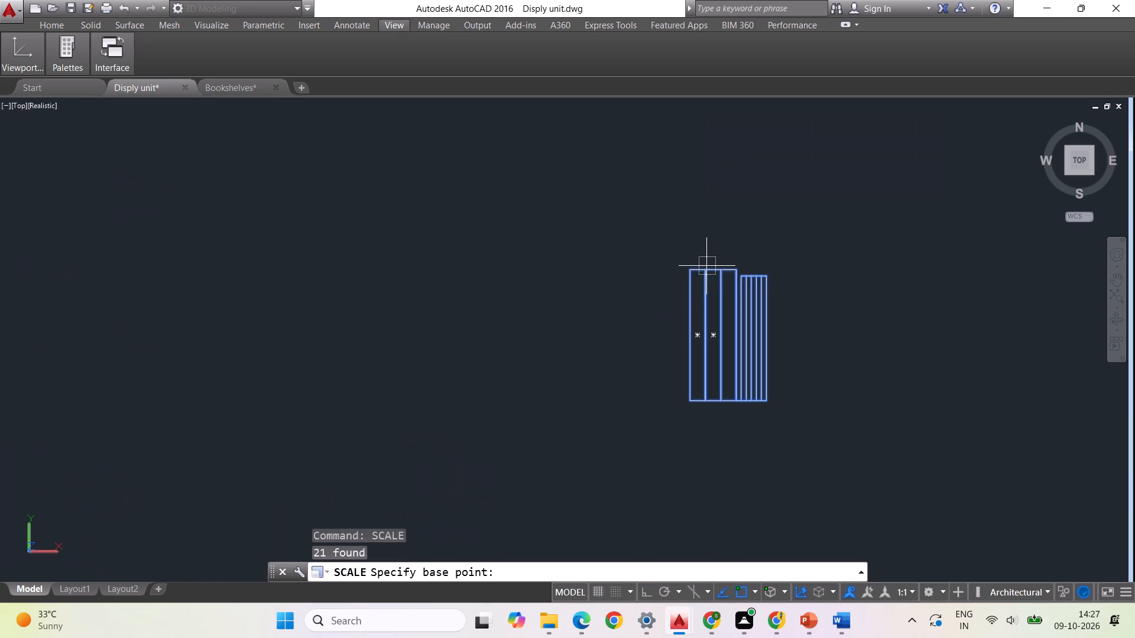
pyautogui.click(689, 270)
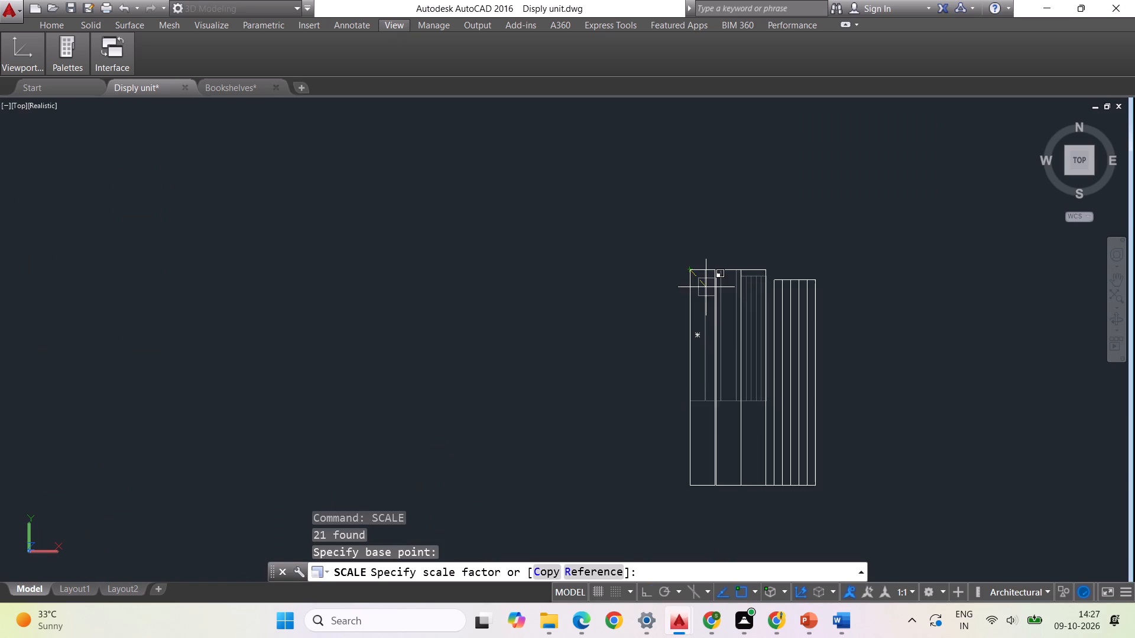
pyautogui.click(598, 568)
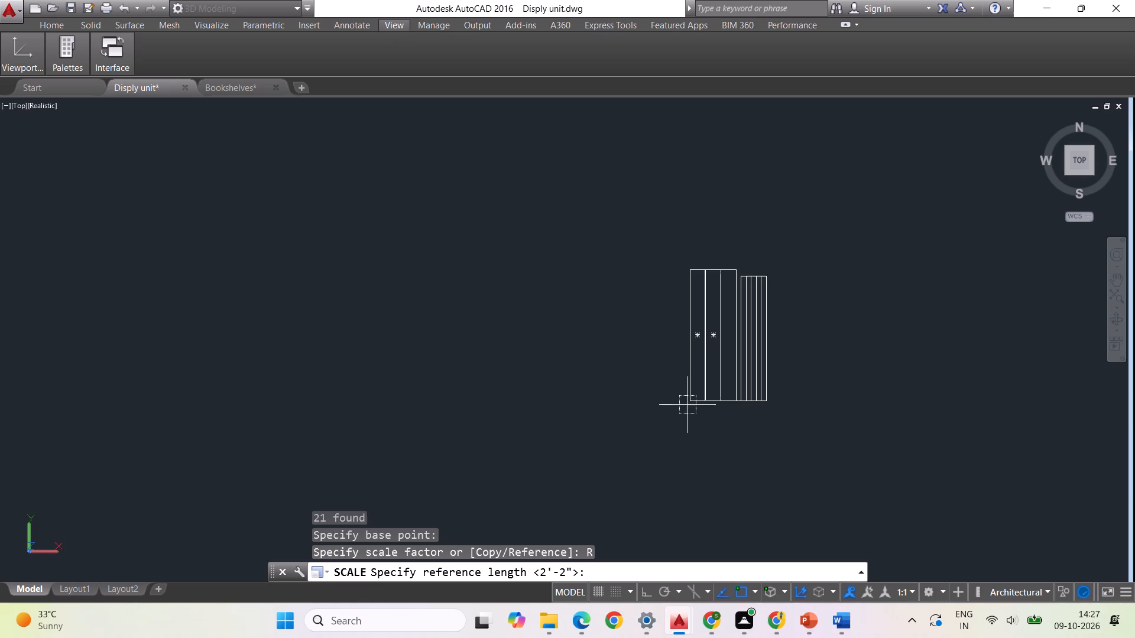
pyautogui.scroll(2, 680, 412)
pyautogui.click(703, 388)
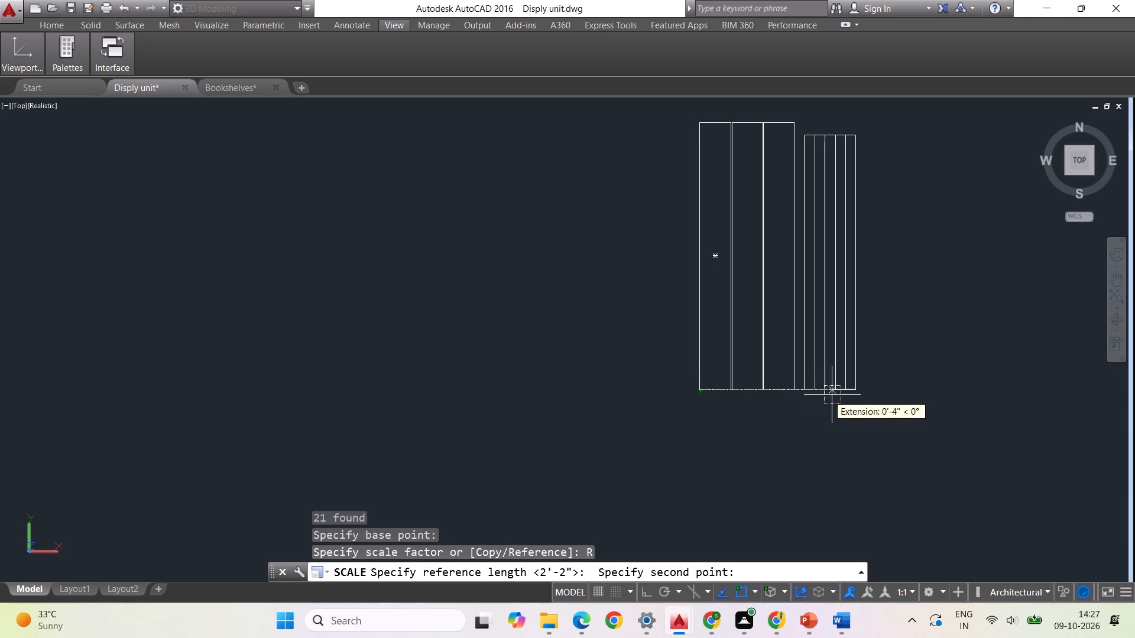
pyautogui.click(861, 390)
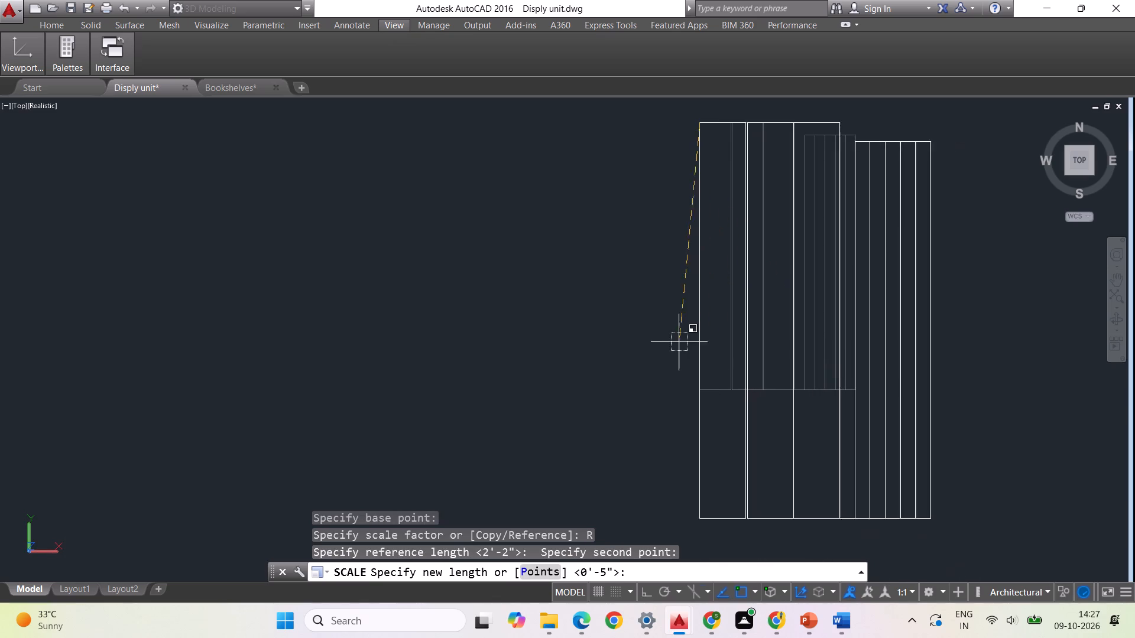
pyautogui.scroll(-2, 611, 279)
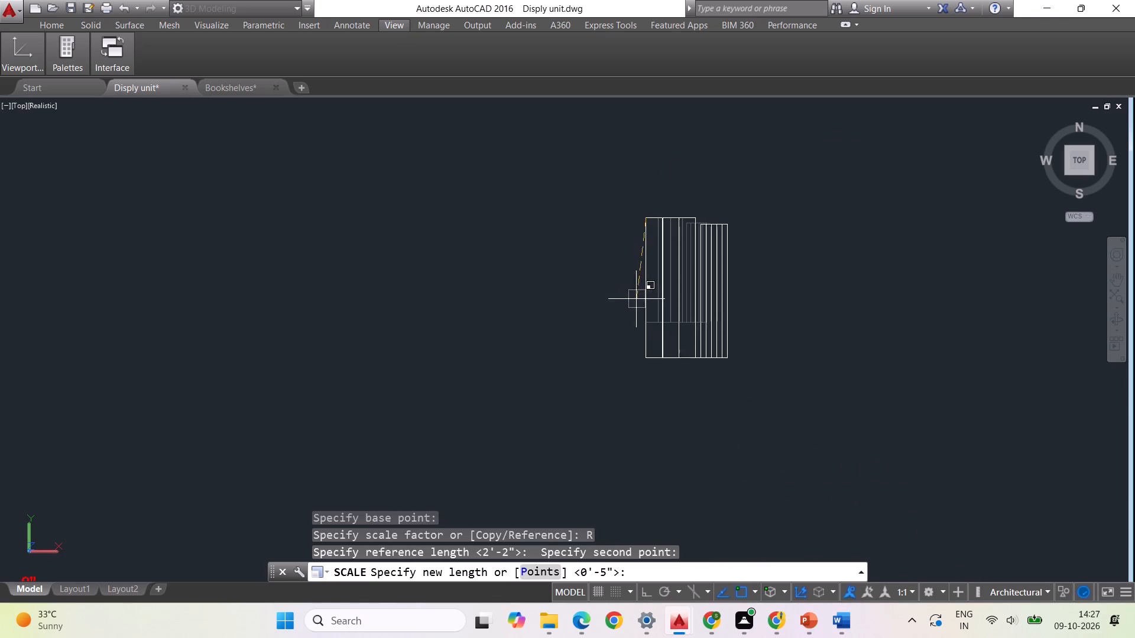
pyautogui.scroll(-1, 608, 243)
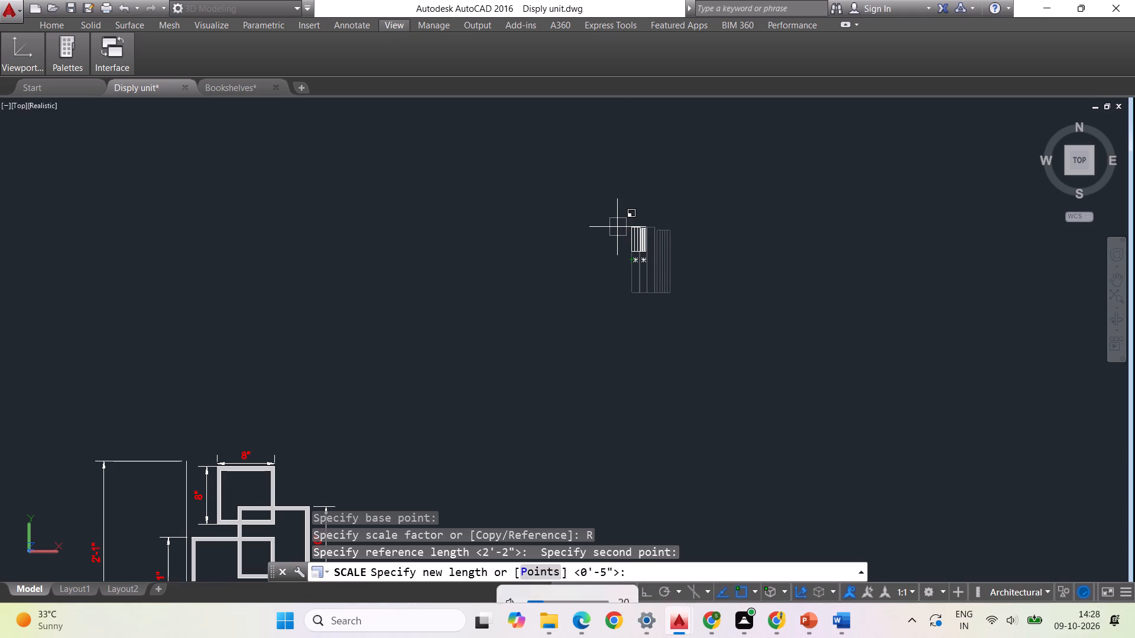
pyautogui.click(620, 229)
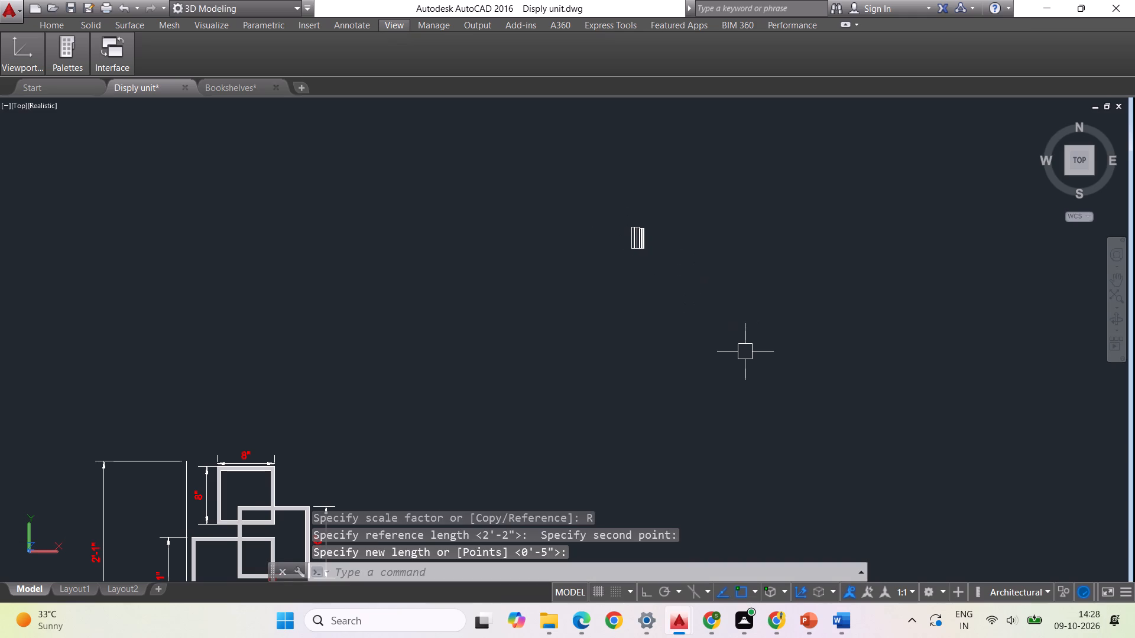
pyautogui.scroll(2, 683, 239)
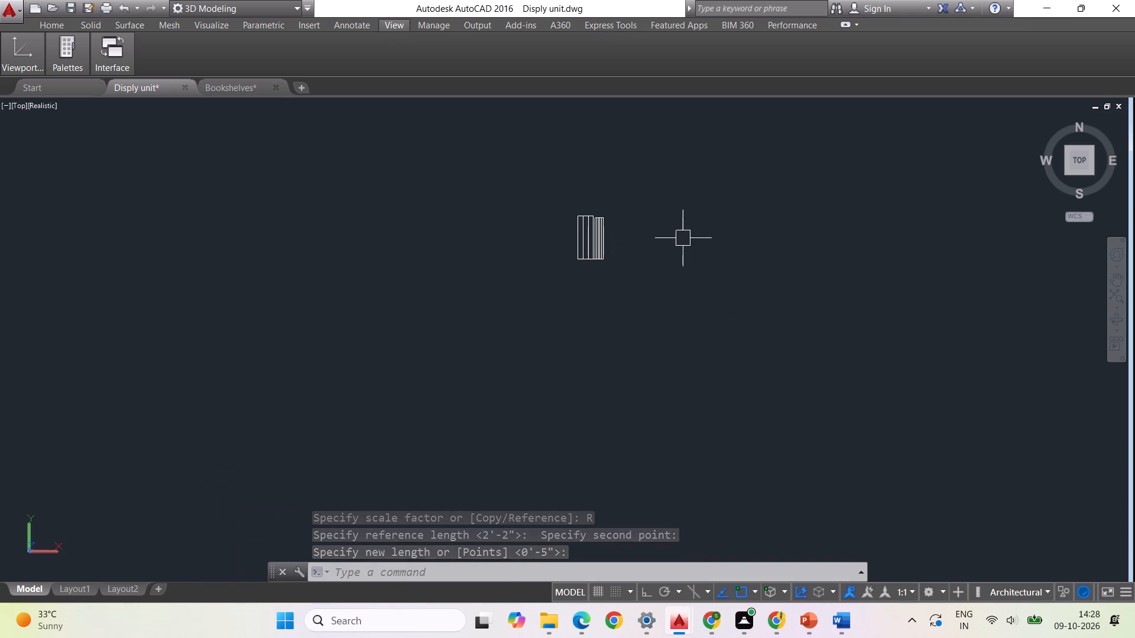
# Copy the reduced set of books into the empty space just right of the hexagon-frame unit.
pyautogui.click(702, 292)
pyautogui.click(550, 191)
pyautogui.rightClick(619, 305)
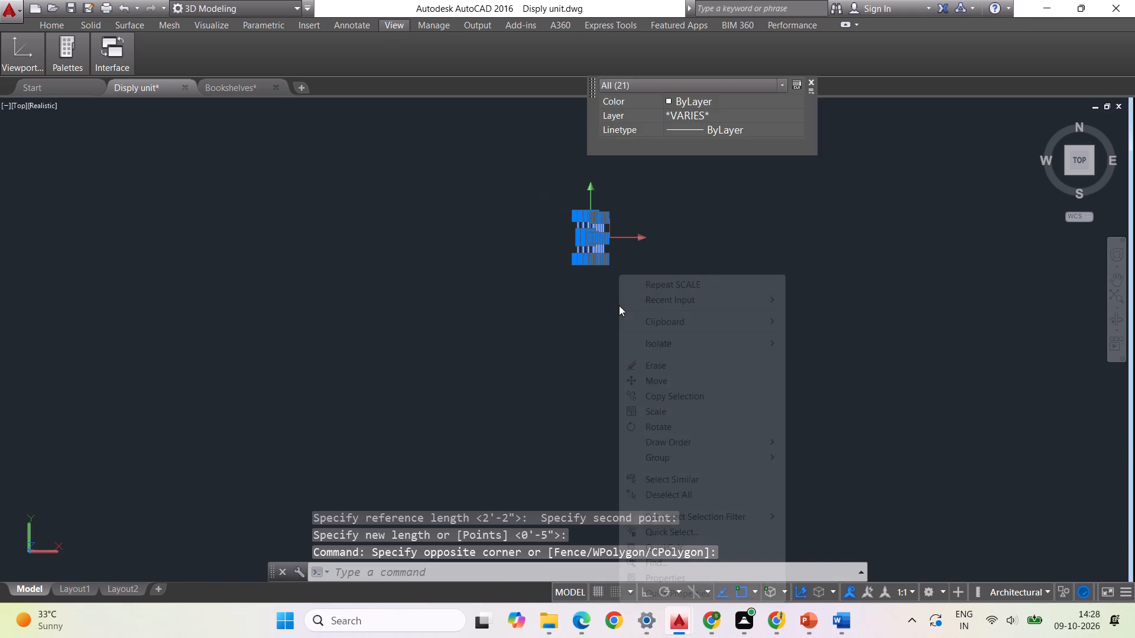
pyautogui.click(673, 391)
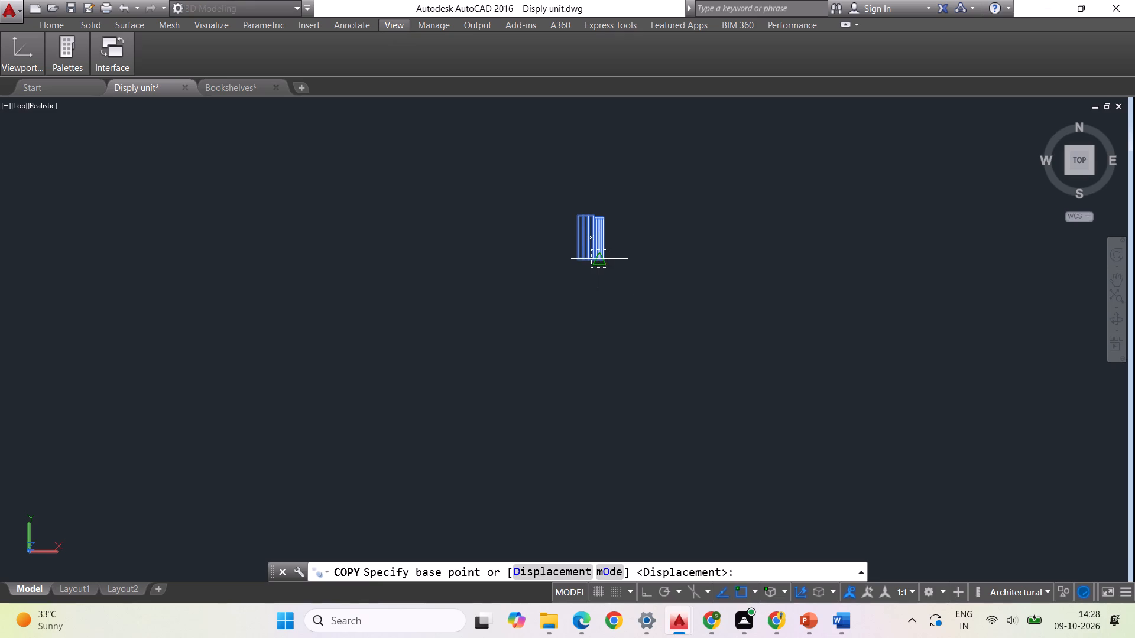
pyautogui.click(599, 263)
pyautogui.scroll(-2, 825, 341)
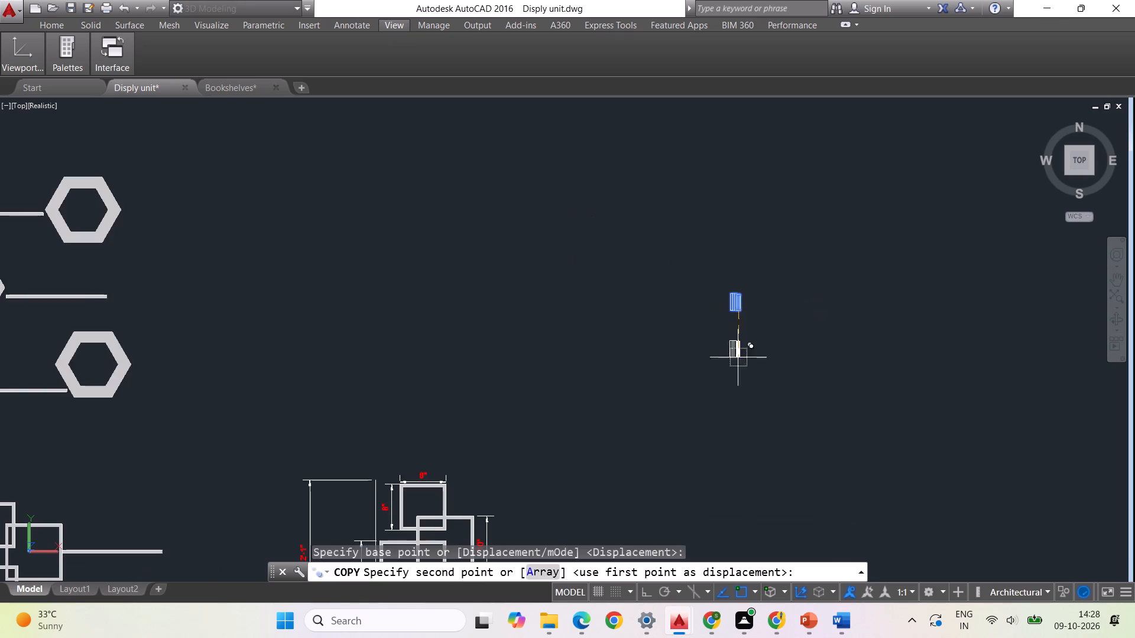
pyautogui.scroll(-1, 557, 339)
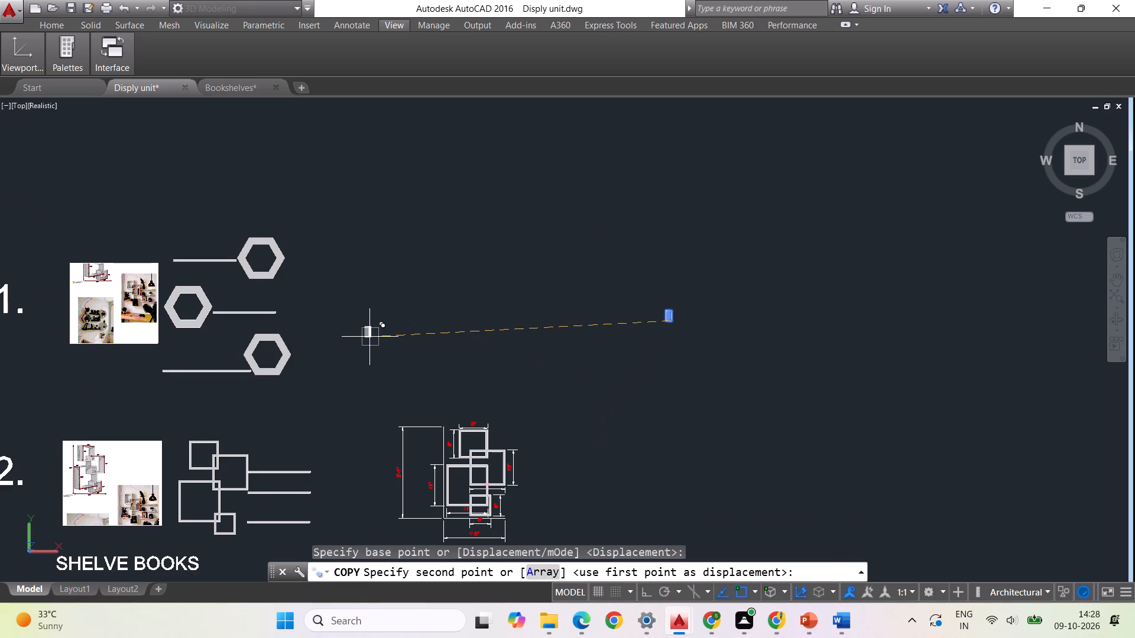
pyautogui.click(370, 337)
pyautogui.press('Escape')
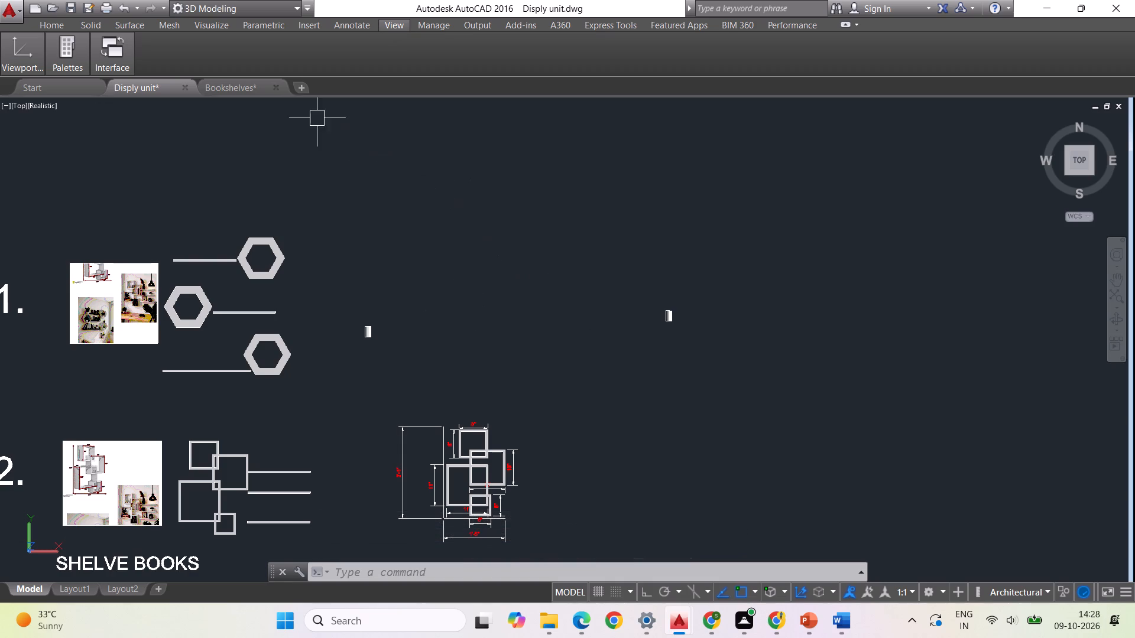
# Examine the shelves in the Bookshelves drawing for decorative objects, looking closely at the three pedestal ornaments in the large bookcase.
pyautogui.click(225, 86)
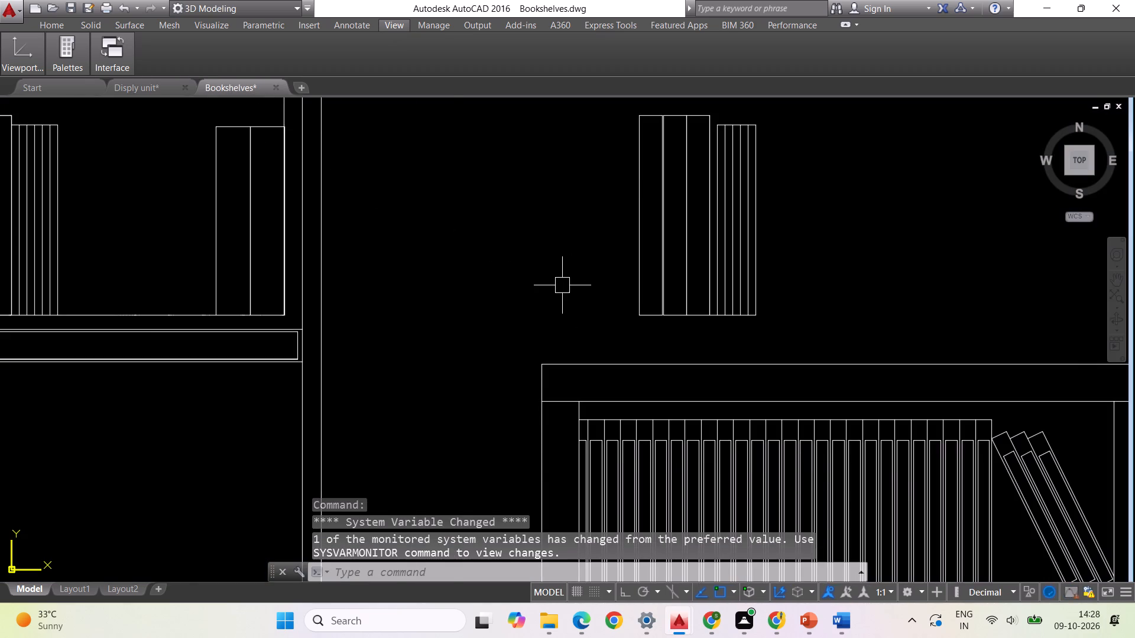
pyautogui.scroll(-2, 562, 285)
pyautogui.scroll(-1, 774, 329)
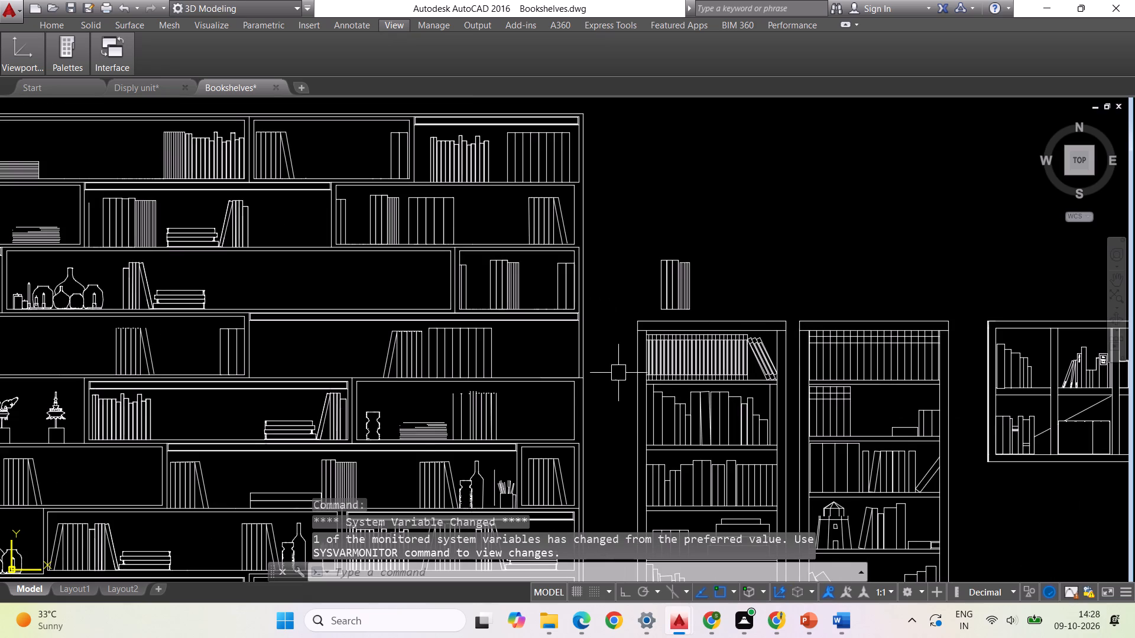
pyautogui.scroll(-1, 563, 384)
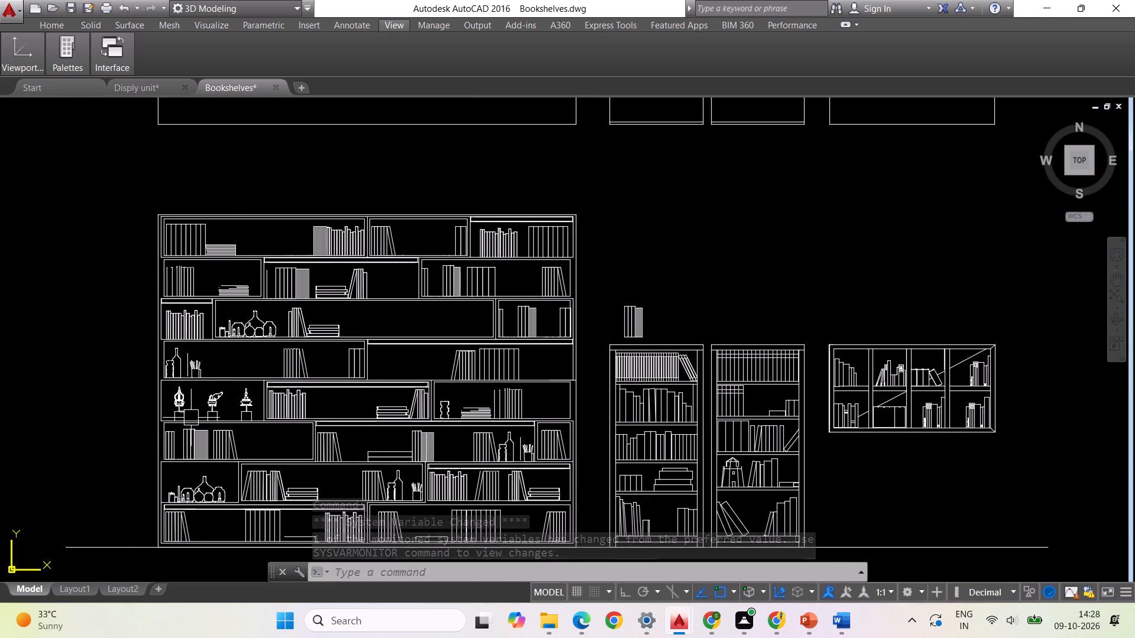
pyautogui.scroll(2, 191, 418)
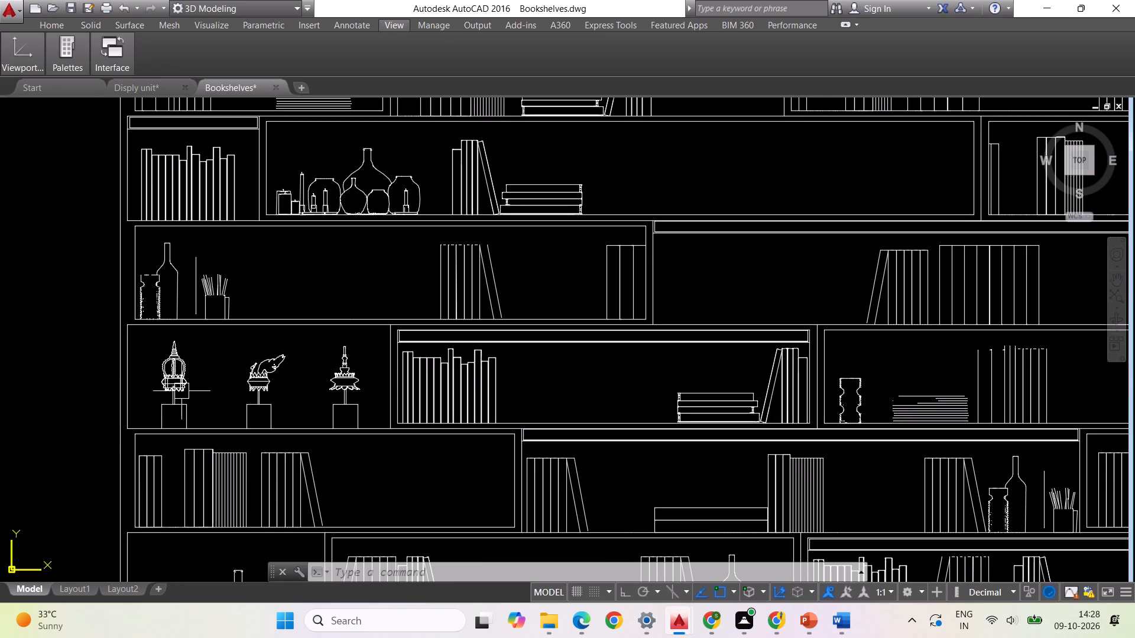
pyautogui.scroll(-1, 355, 440)
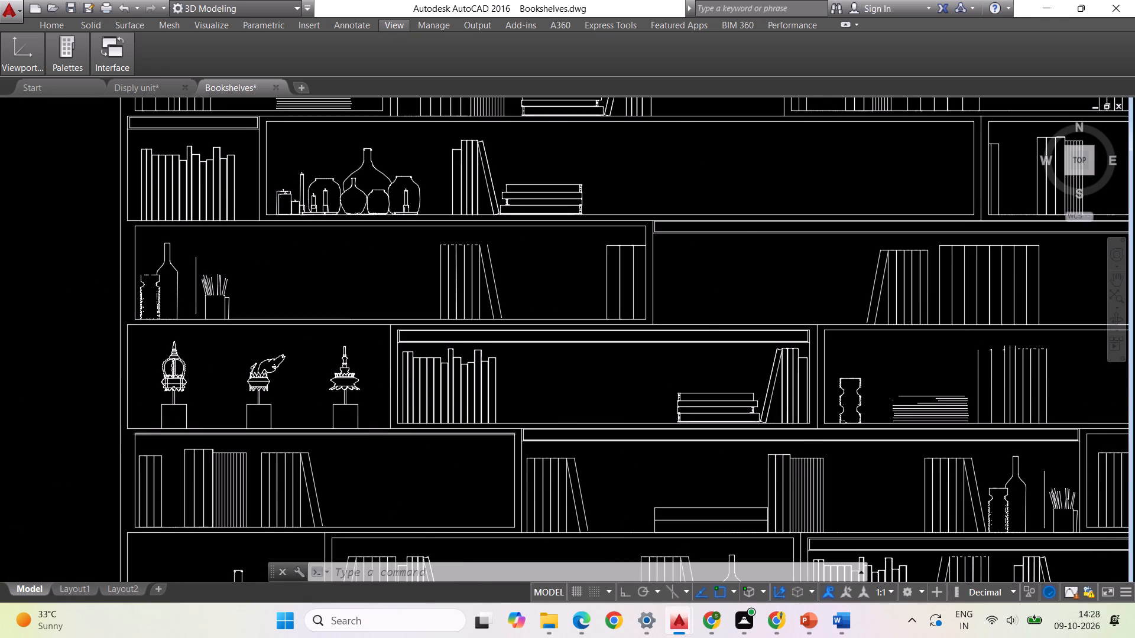
pyautogui.scroll(2, 265, 398)
pyautogui.scroll(-2, 301, 400)
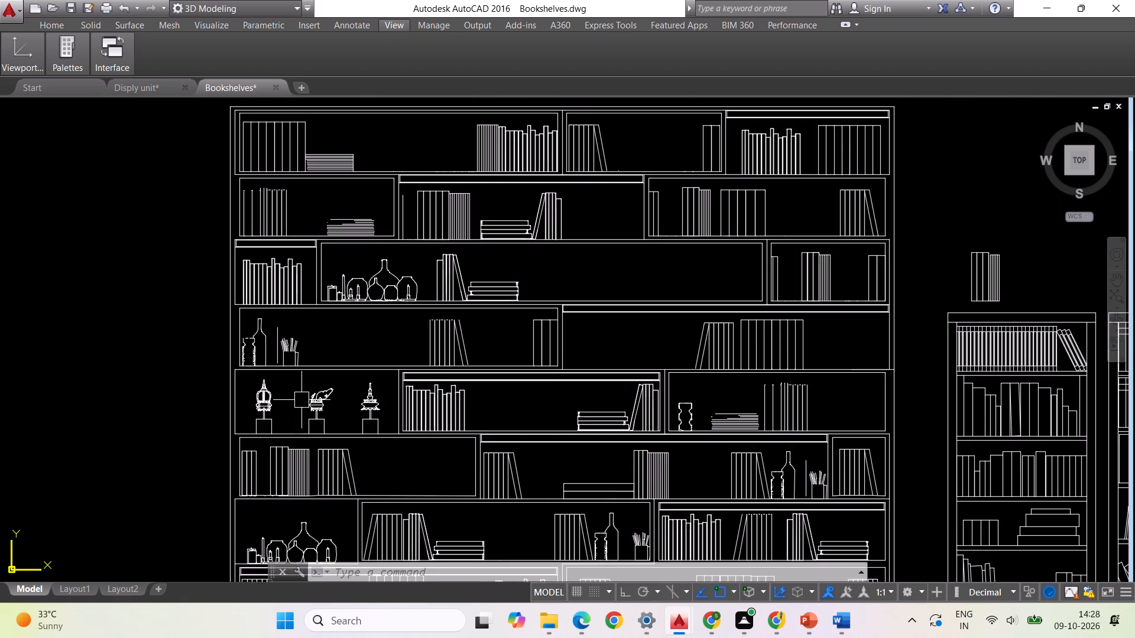
pyautogui.scroll(2, 272, 415)
pyautogui.scroll(-1, 272, 415)
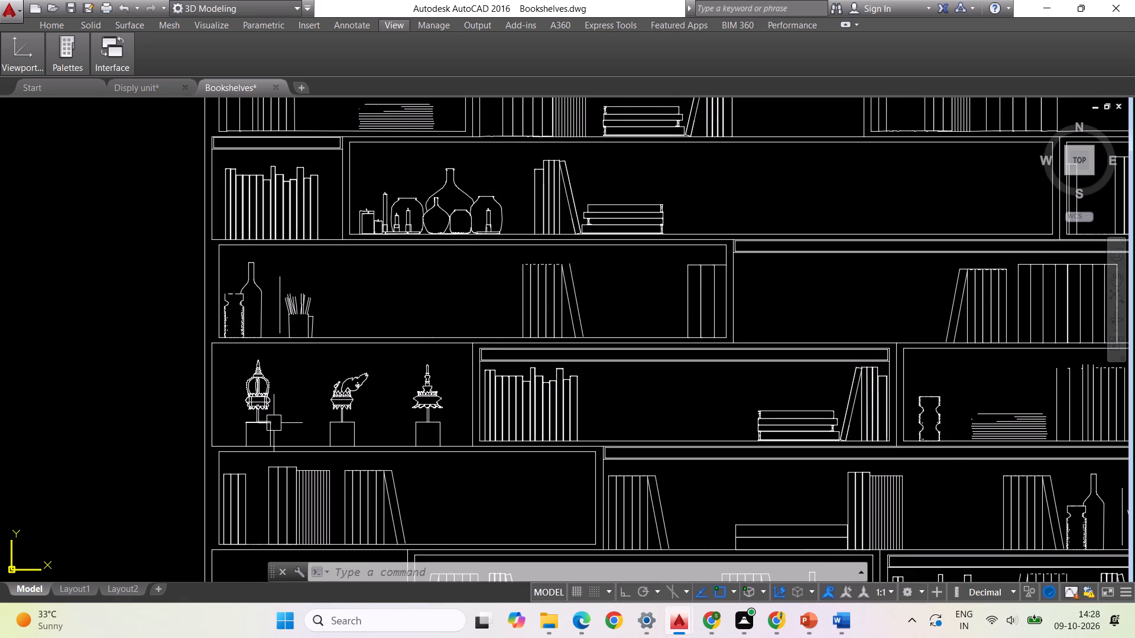
pyautogui.scroll(-1, 274, 424)
pyautogui.scroll(1, 273, 438)
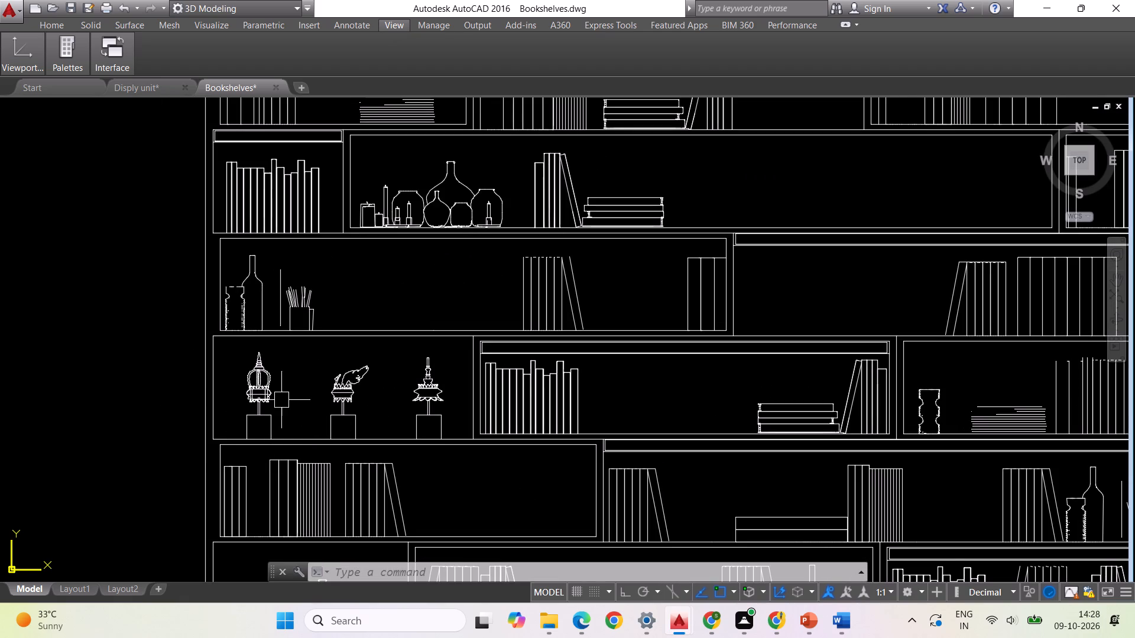
pyautogui.scroll(1, 268, 425)
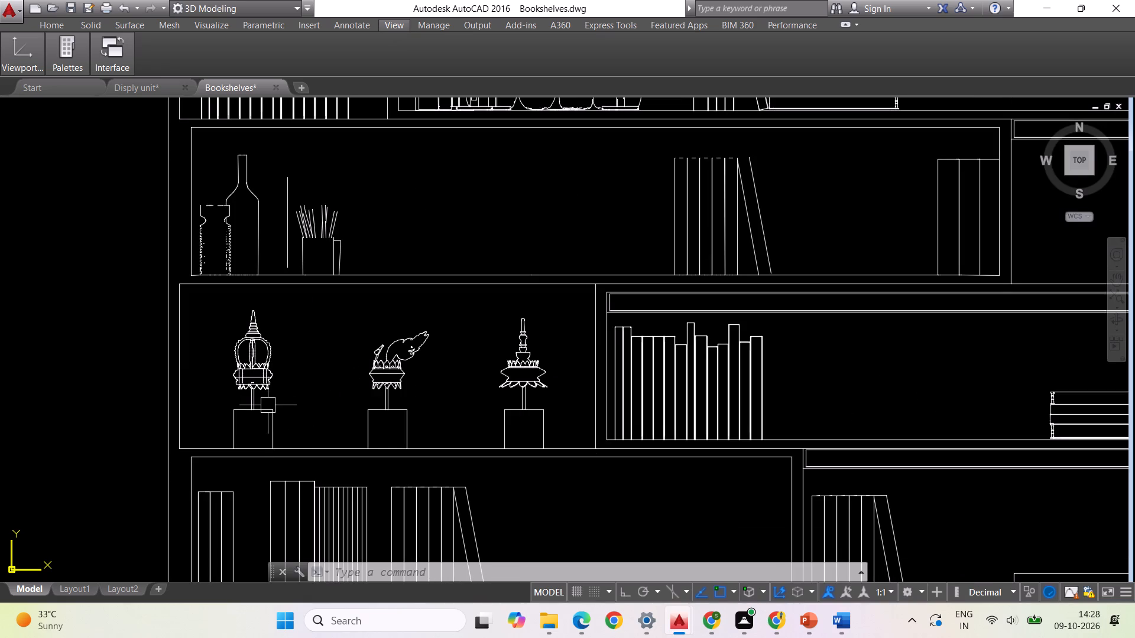
pyautogui.scroll(-1, 288, 403)
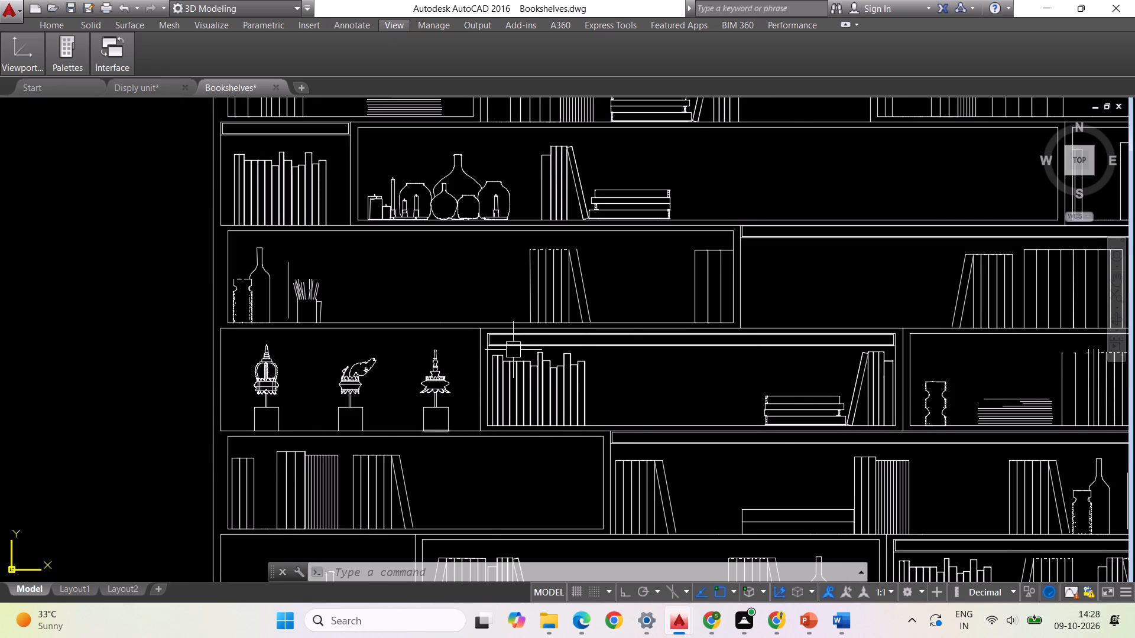
pyautogui.scroll(-2, 417, 412)
# Erase the original set of books in the Disply unit drawing, keeping the copy beside the hexagon frames.
pyautogui.click(142, 88)
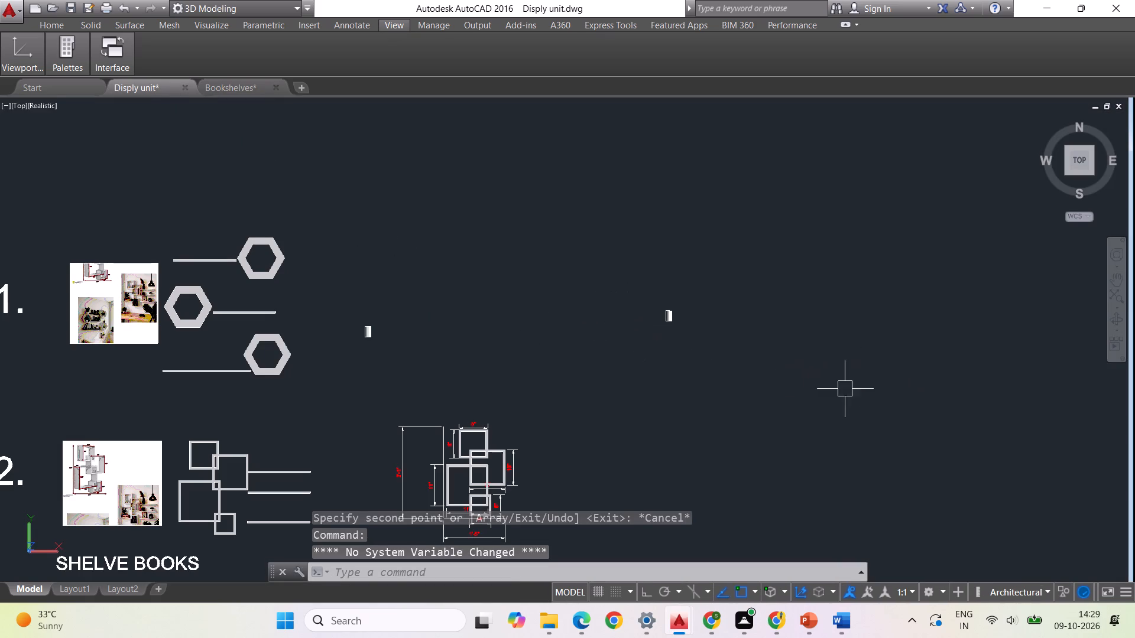
pyautogui.click(797, 389)
pyautogui.click(609, 270)
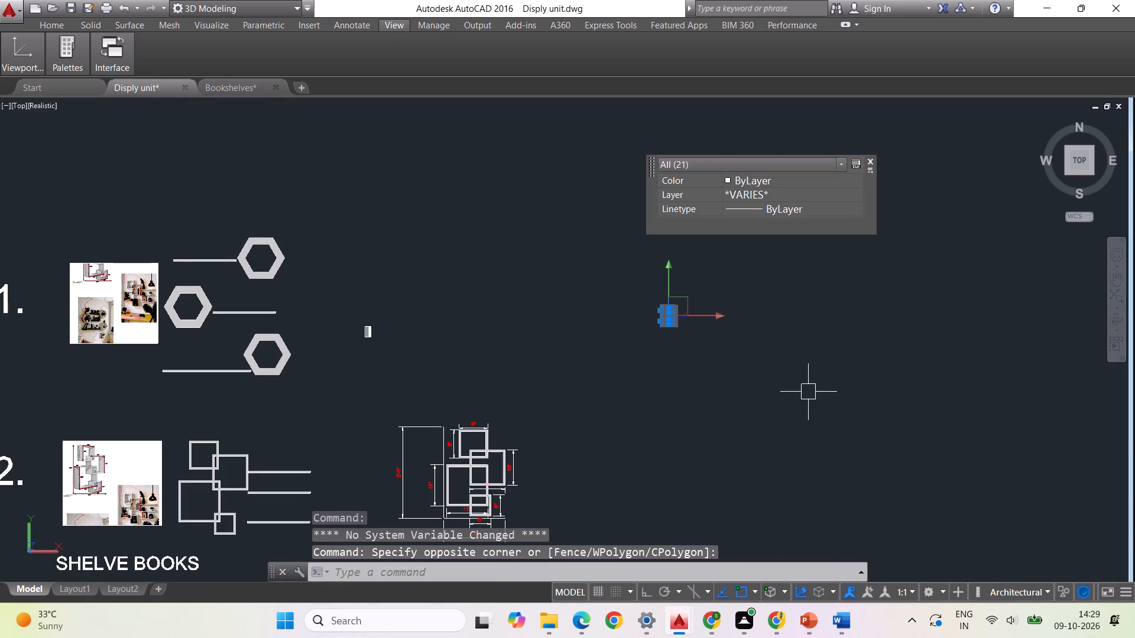
pyautogui.press('Delete')
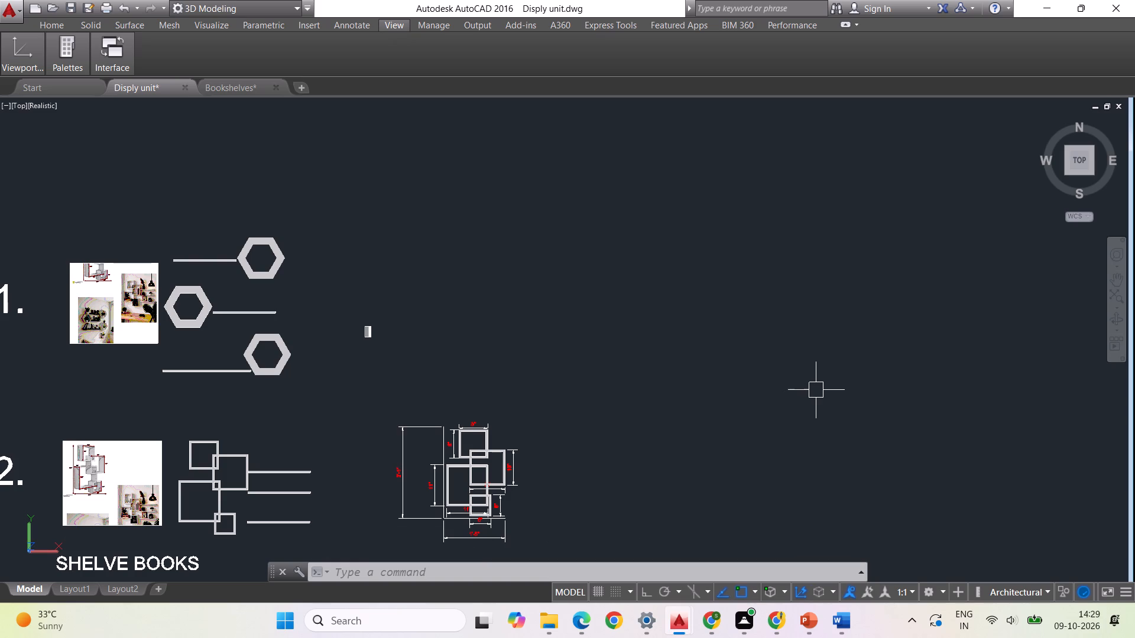
# Copy the middle animal-head ornament with its pedestal from the Bookshelves drawing and paste it right of the dimensioned unit in Disply unit.
pyautogui.click(241, 87)
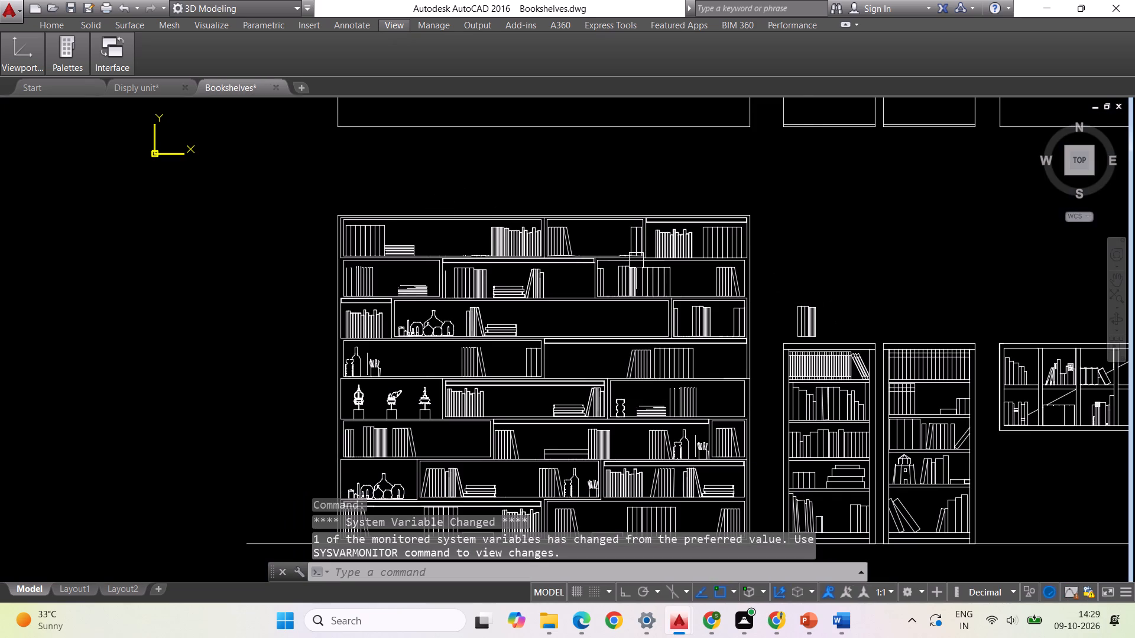
pyautogui.scroll(-1, 618, 255)
pyautogui.scroll(2, 520, 311)
pyautogui.scroll(2, 397, 419)
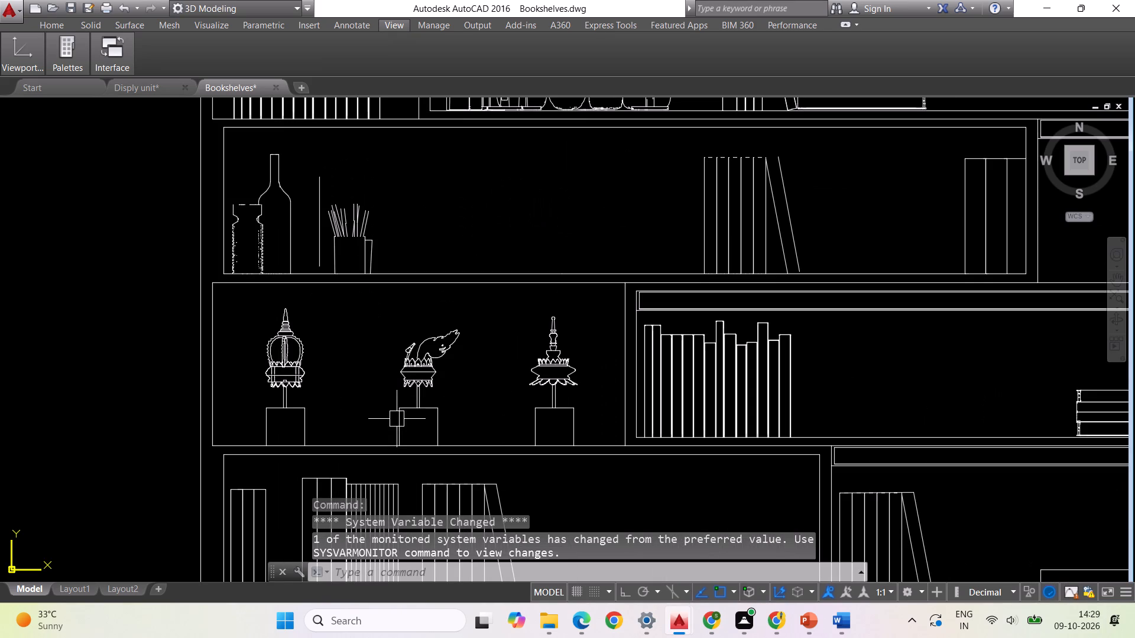
pyautogui.click(475, 419)
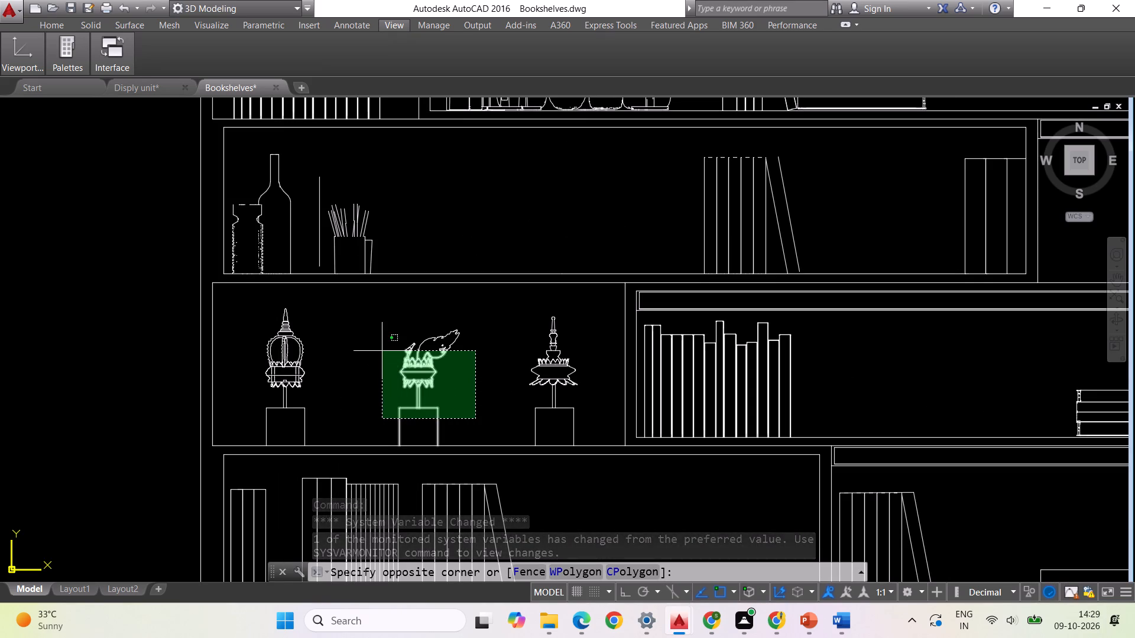
pyautogui.click(376, 331)
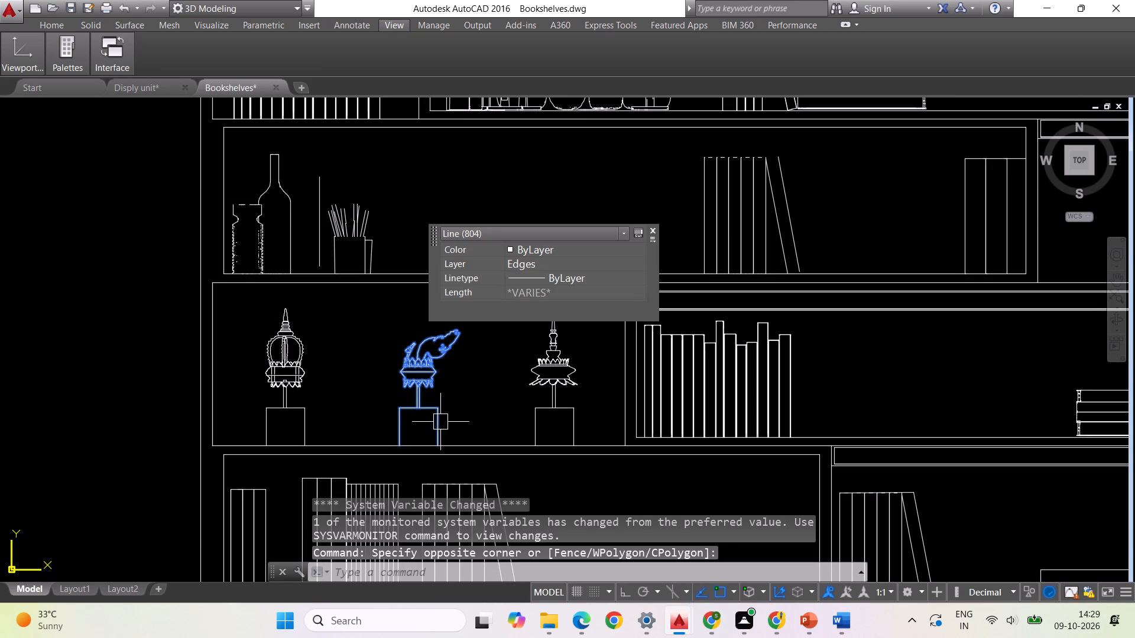
pyautogui.click(440, 422)
pyautogui.scroll(2, 413, 437)
pyautogui.rightClick(553, 401)
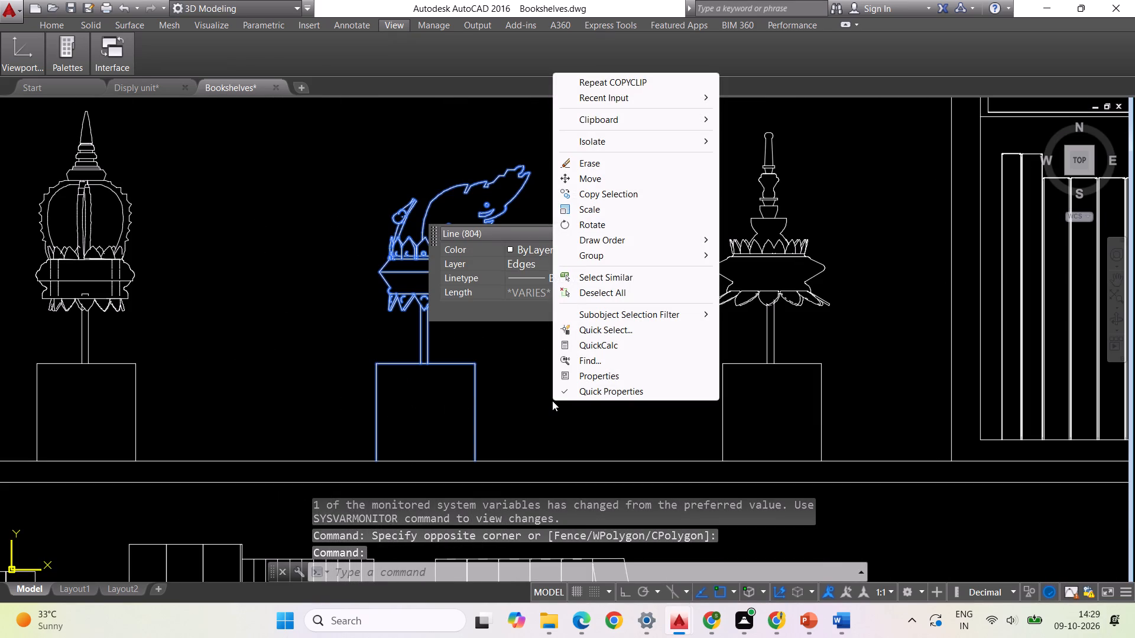
pyautogui.press('Escape')
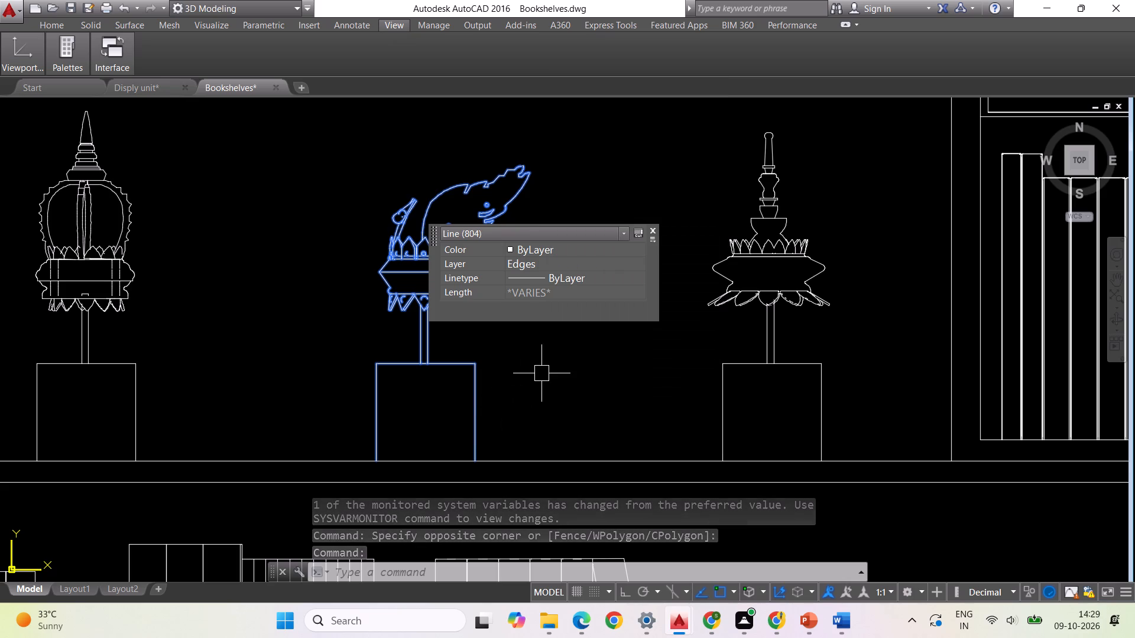
pyautogui.hotkey('ctrl', 'c')
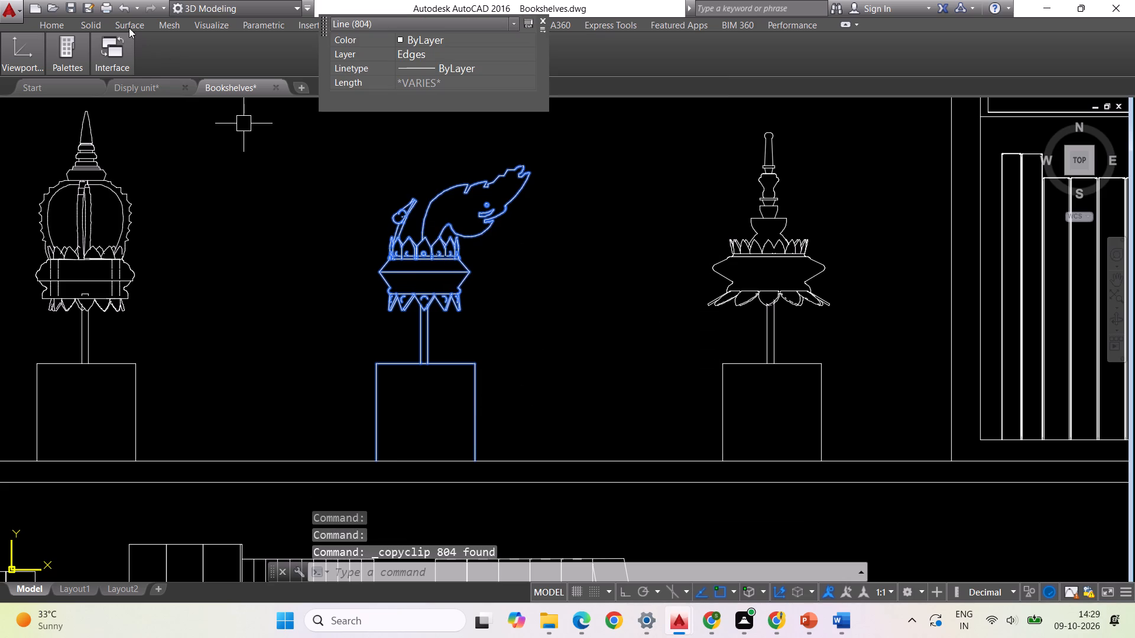
pyautogui.click(135, 87)
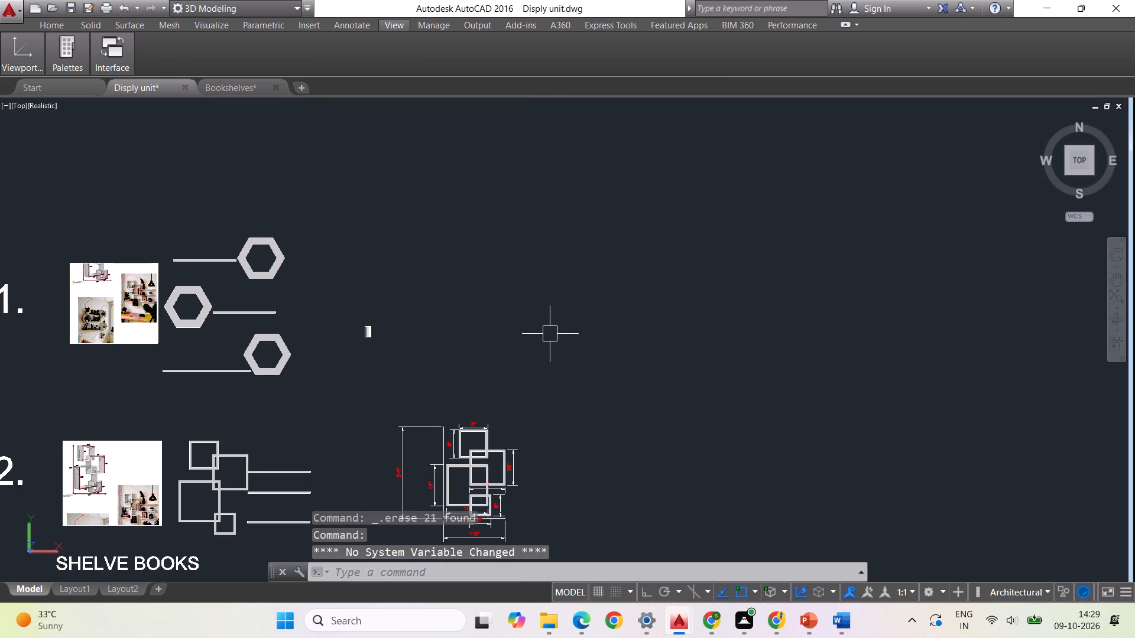
pyautogui.hotkey('ctrl', 'v')
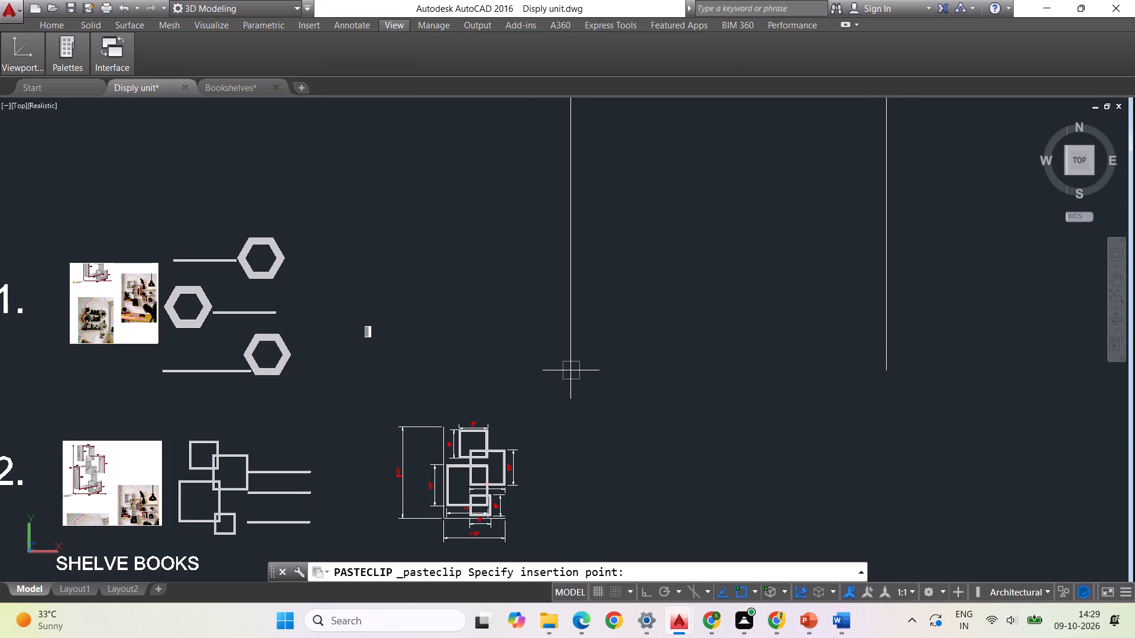
pyautogui.click(595, 392)
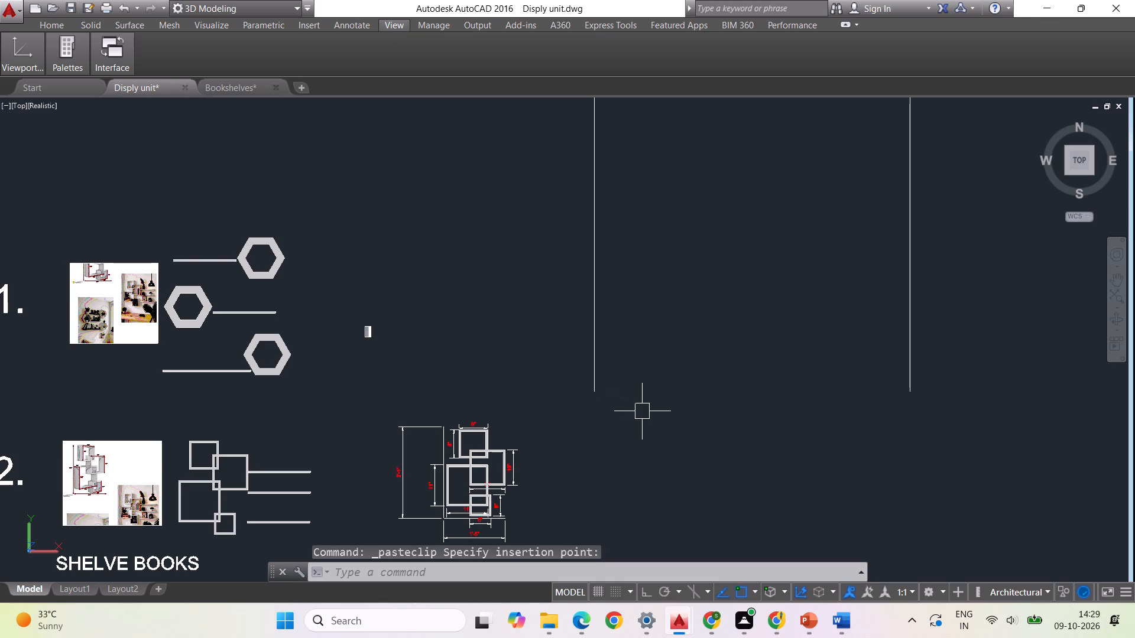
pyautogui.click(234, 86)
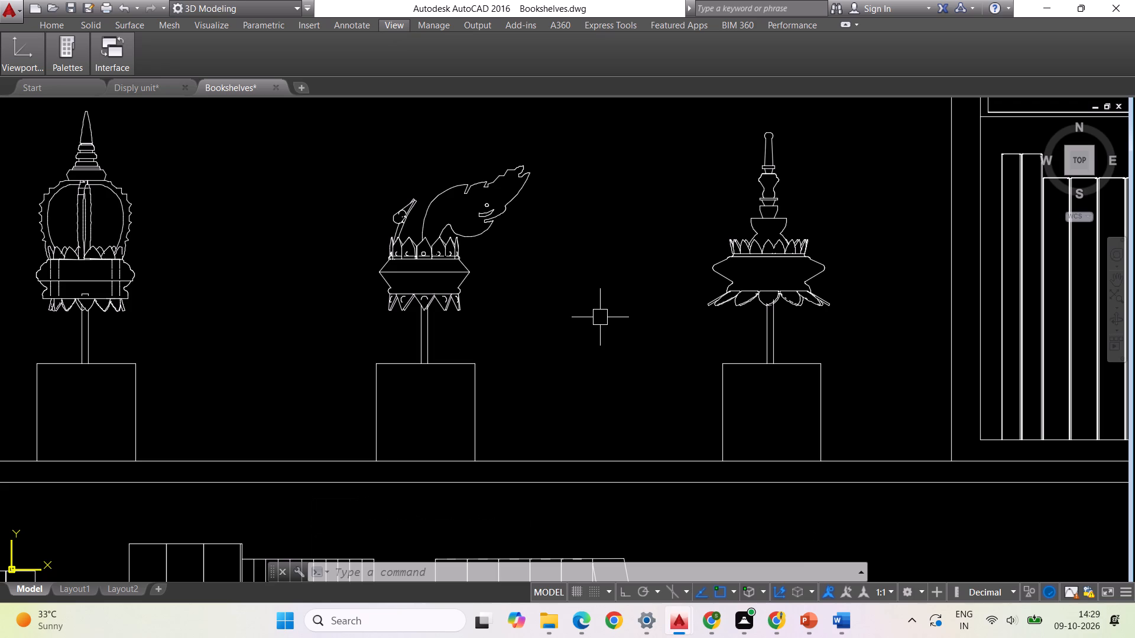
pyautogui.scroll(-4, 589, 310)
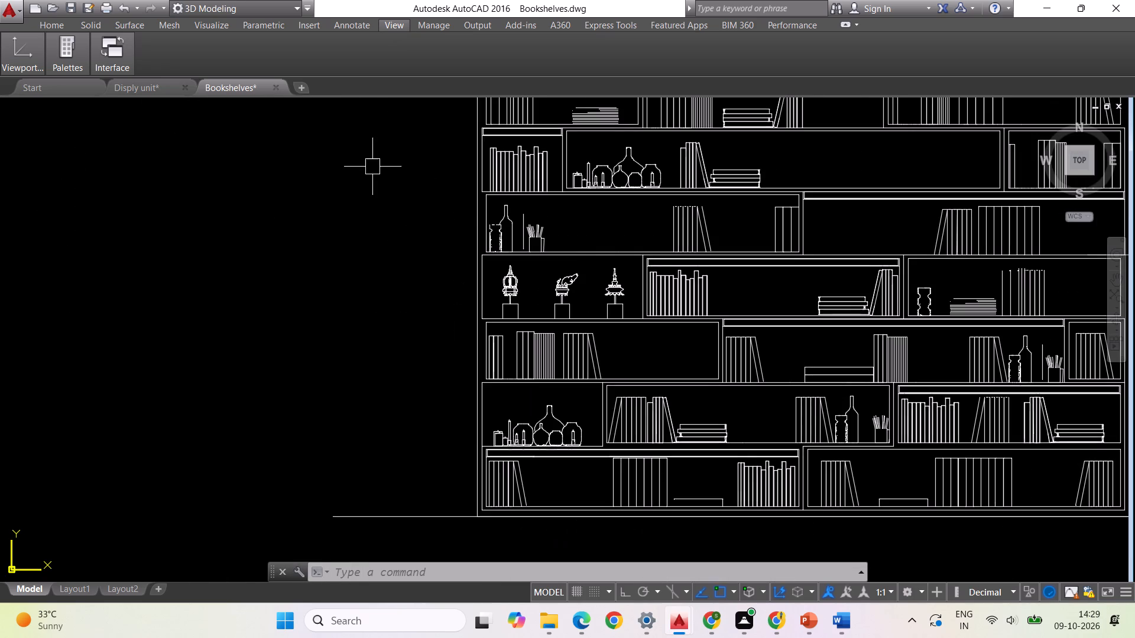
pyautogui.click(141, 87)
# Draw a 7'-0" horizontal line closing the open bottom of the pasted ornament's pedestal.
pyautogui.scroll(-2, 604, 340)
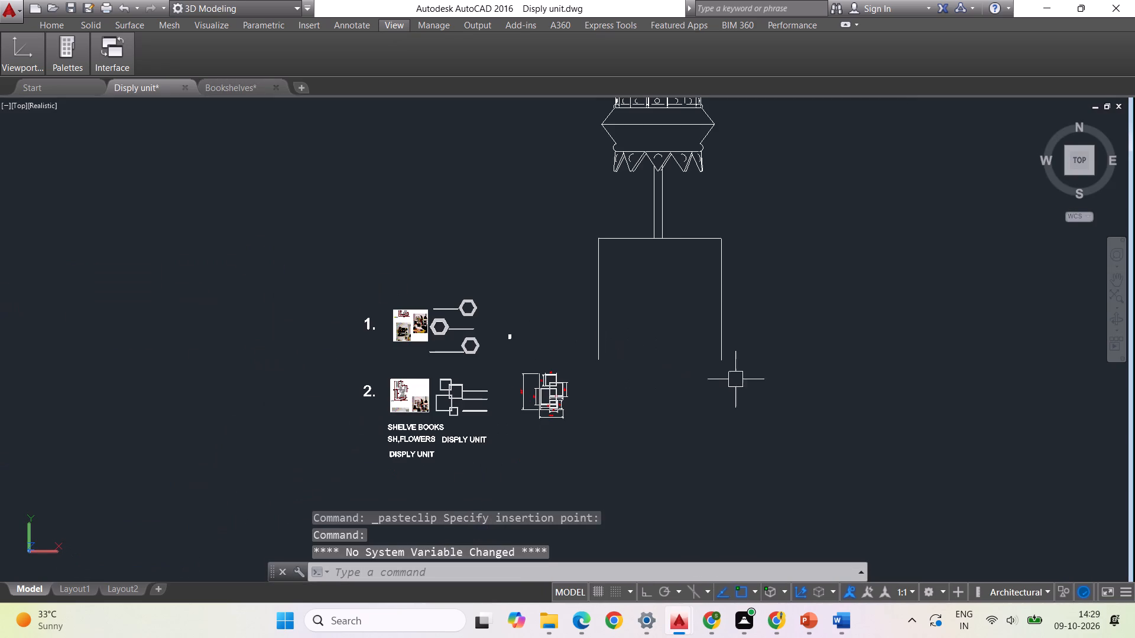
pyautogui.press('Escape')
pyautogui.press('l')
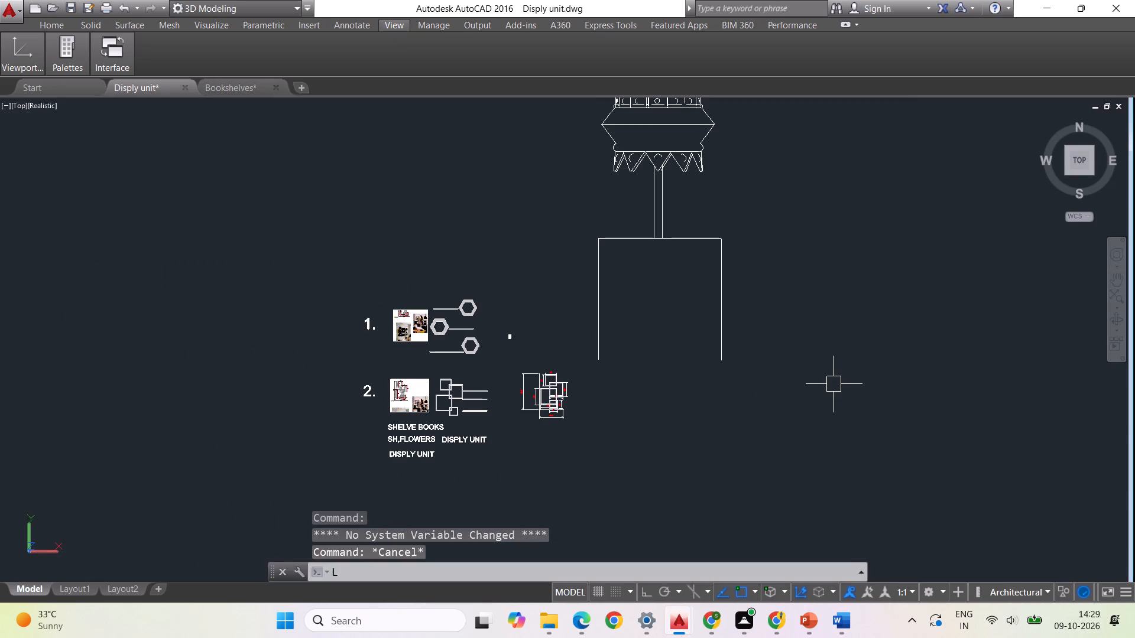
pyautogui.press('Return')
pyautogui.click(602, 362)
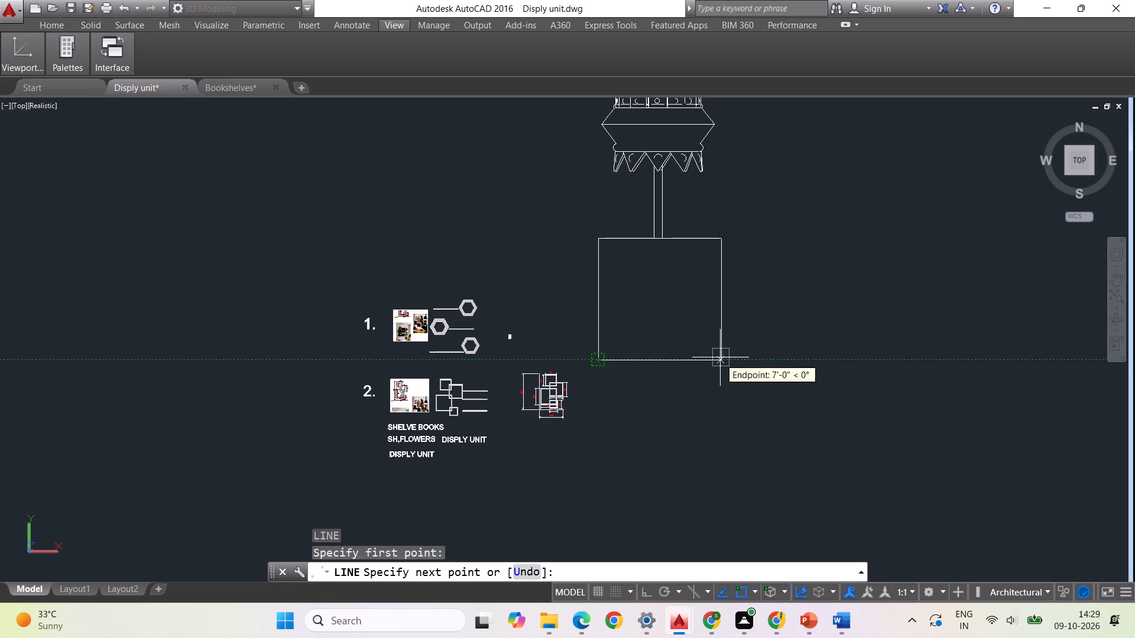
pyautogui.click(722, 359)
pyautogui.press('Escape')
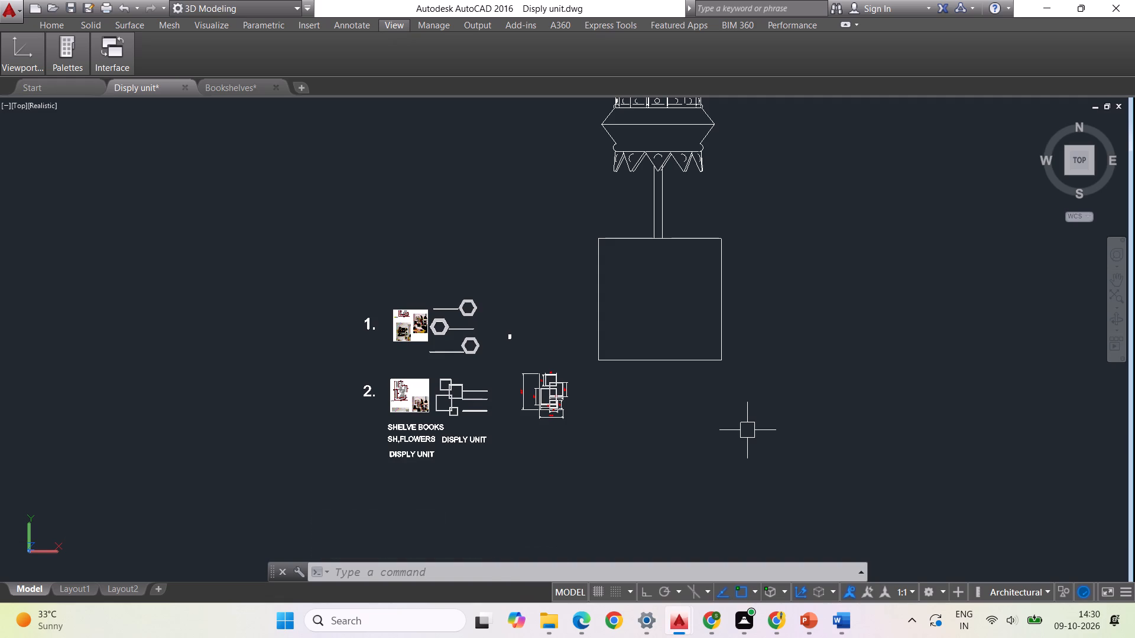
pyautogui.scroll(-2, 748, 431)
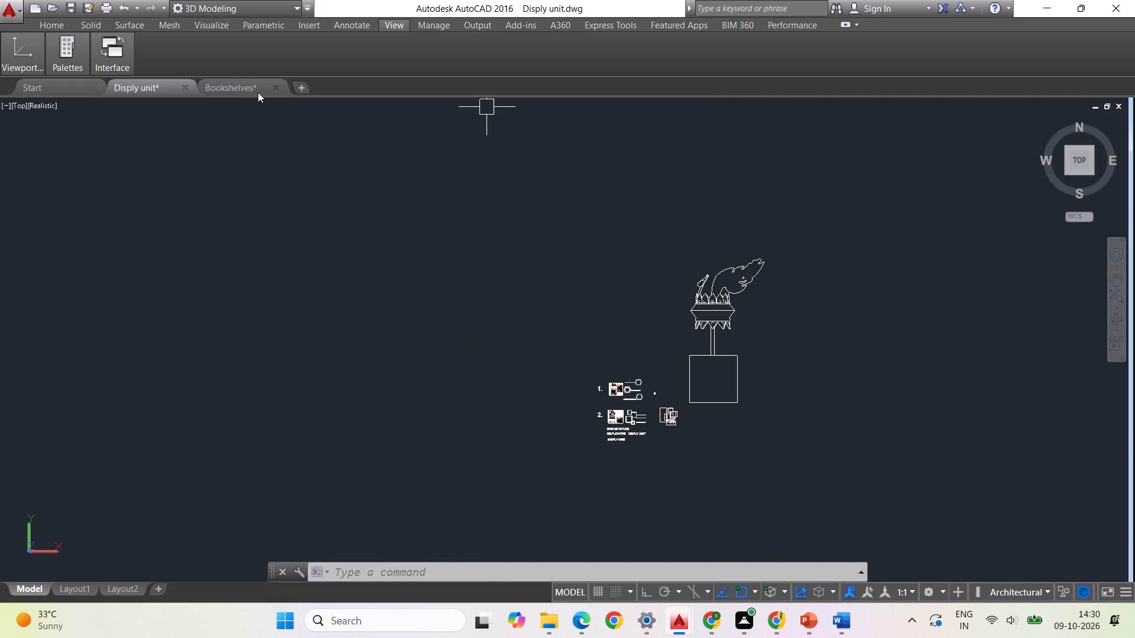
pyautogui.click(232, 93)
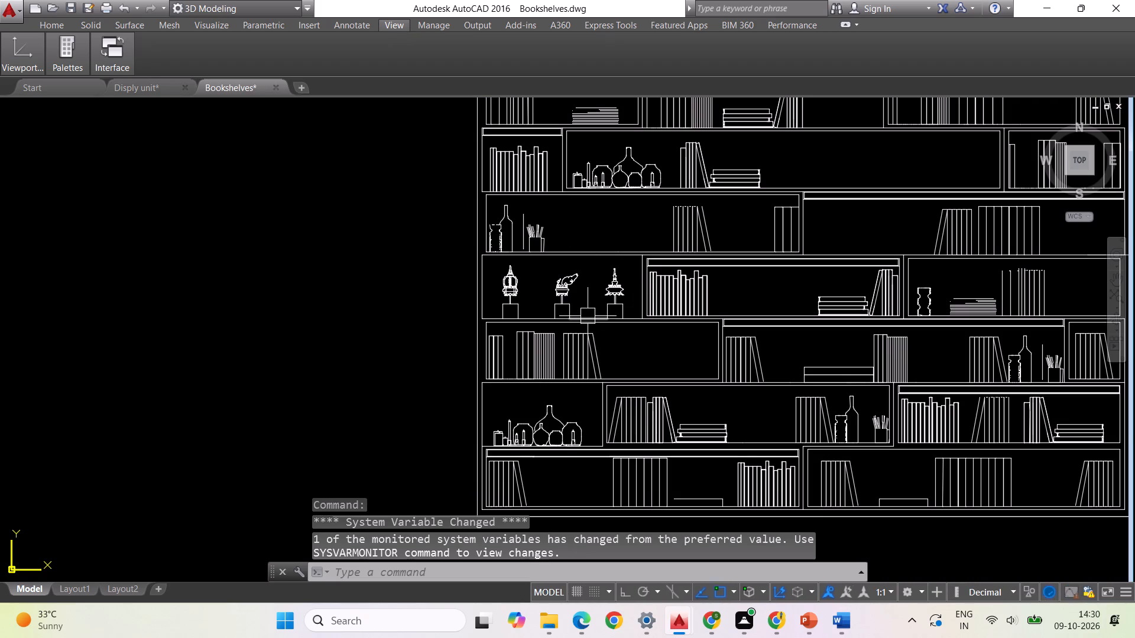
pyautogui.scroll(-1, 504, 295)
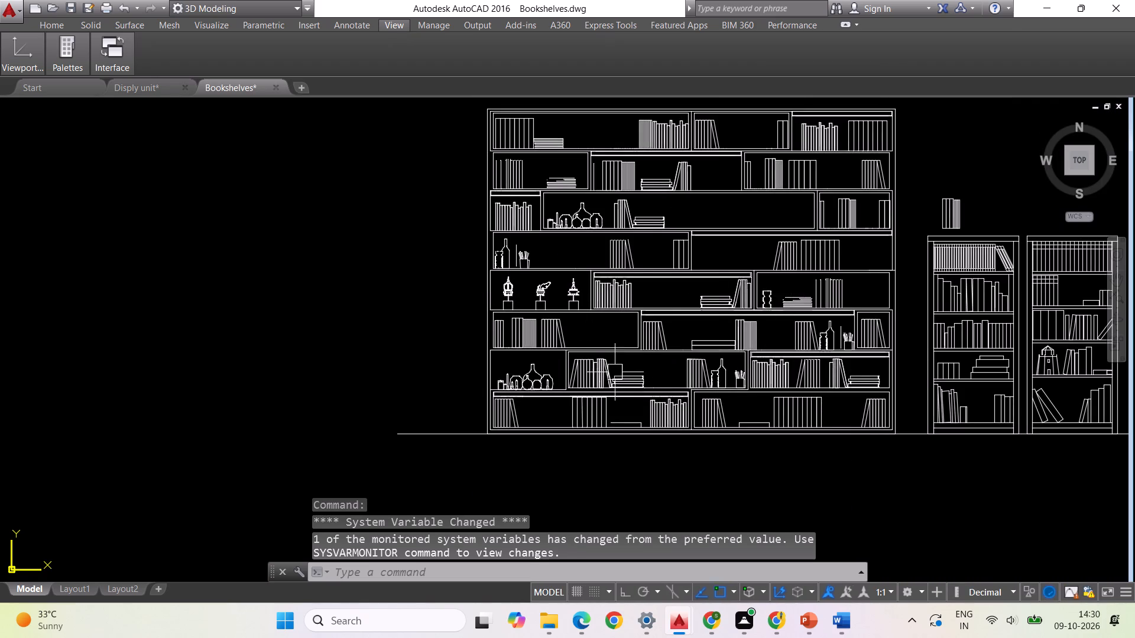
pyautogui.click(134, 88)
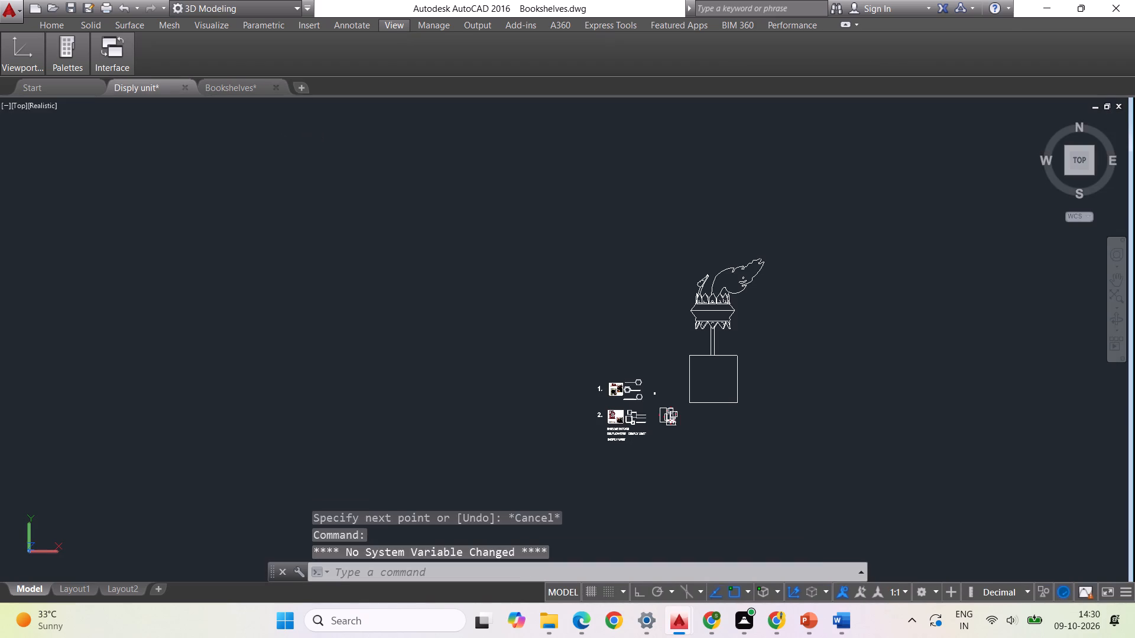
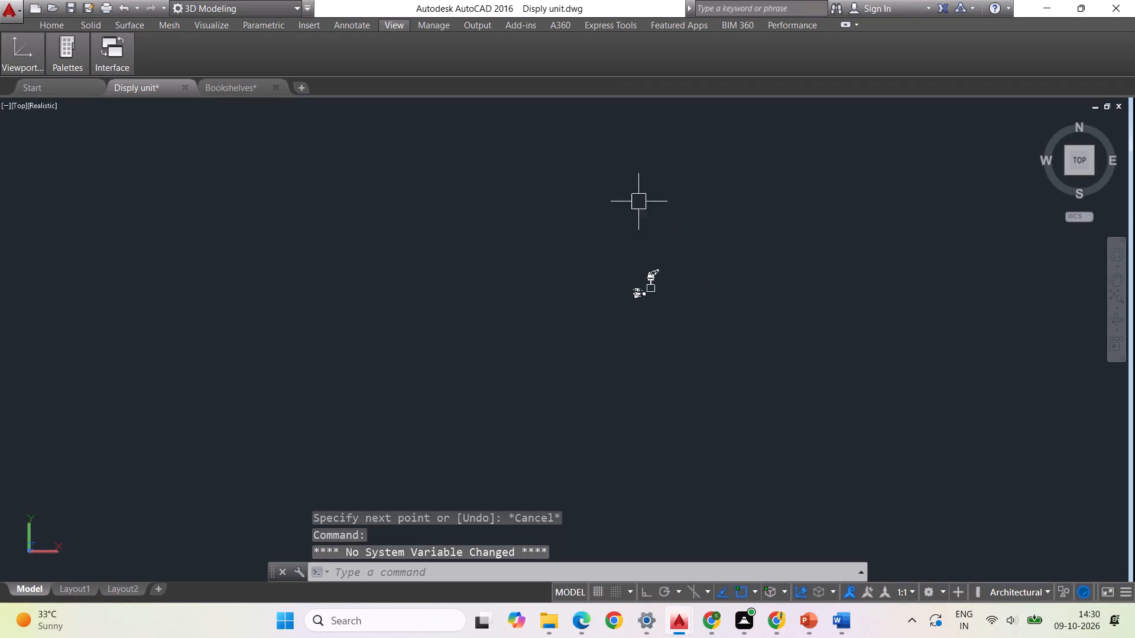
# Examine the numbered shelf designs, reference images and ornament in the Disply unit drawing.
pyautogui.scroll(3, 592, 195)
pyautogui.scroll(1, 724, 364)
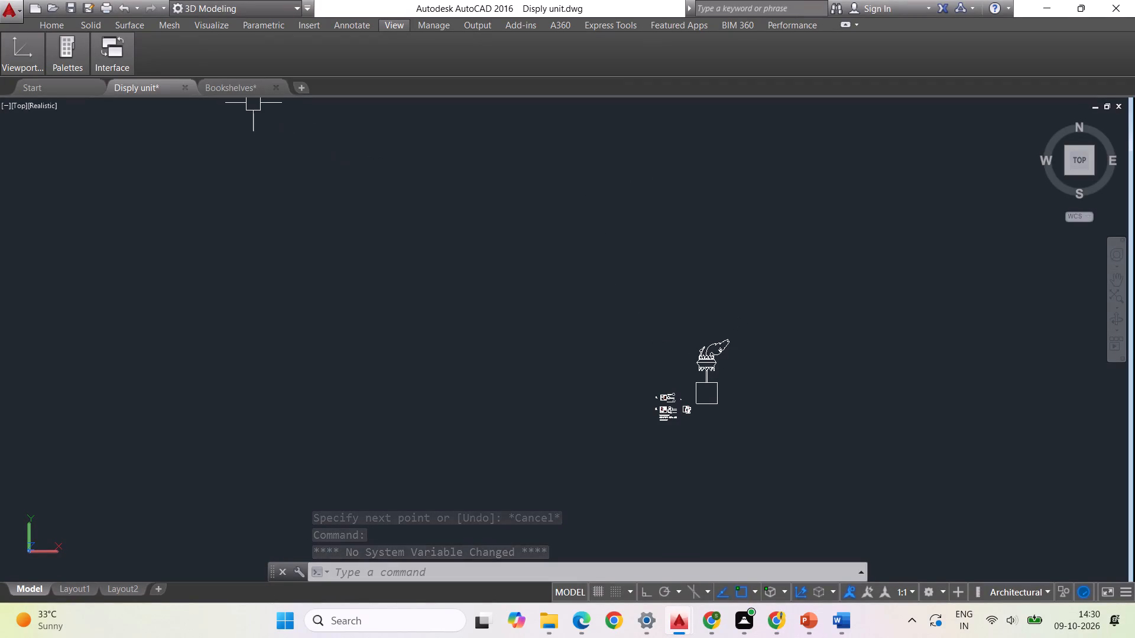
pyautogui.scroll(-2, 441, 251)
pyautogui.scroll(-2, 581, 251)
pyautogui.scroll(5, 541, 276)
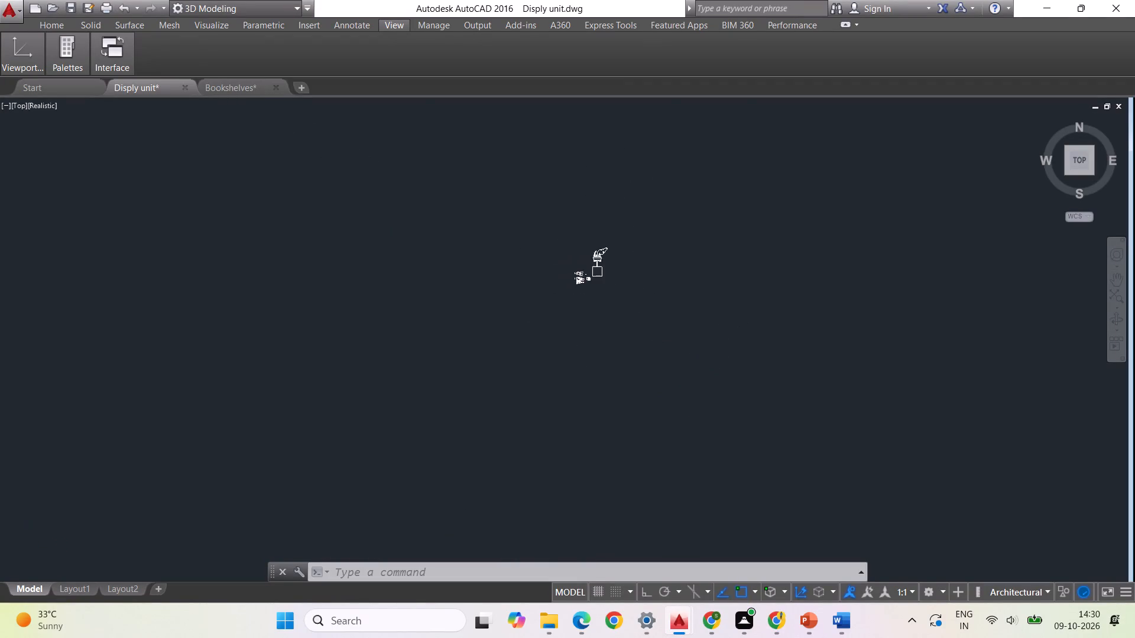
pyautogui.scroll(7, 582, 262)
pyautogui.scroll(6, 515, 300)
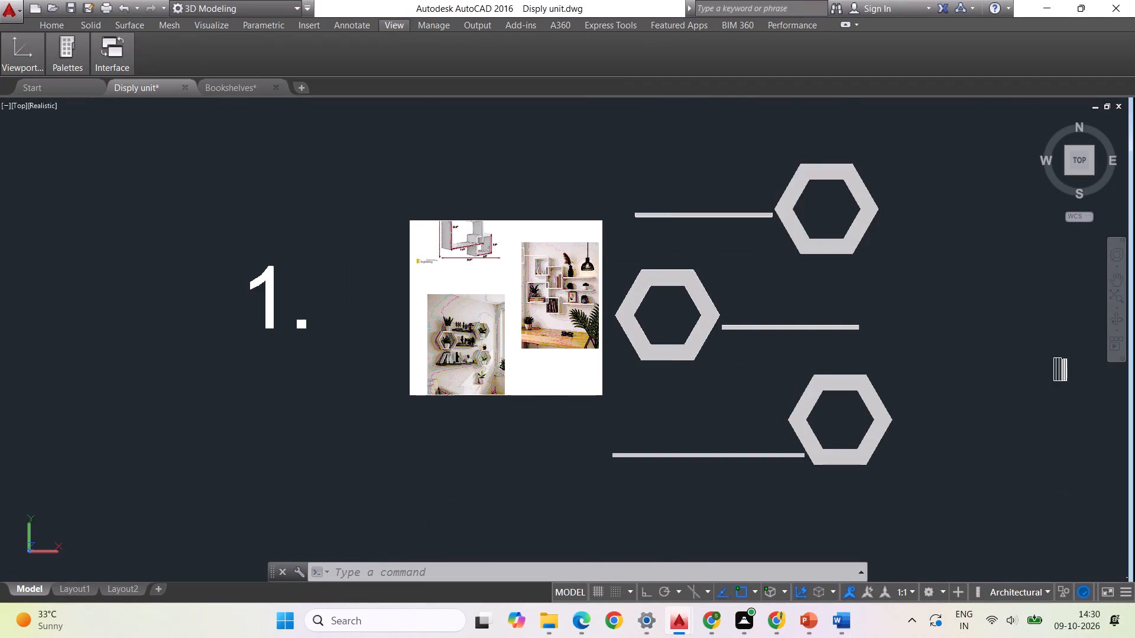
pyautogui.scroll(1, 517, 256)
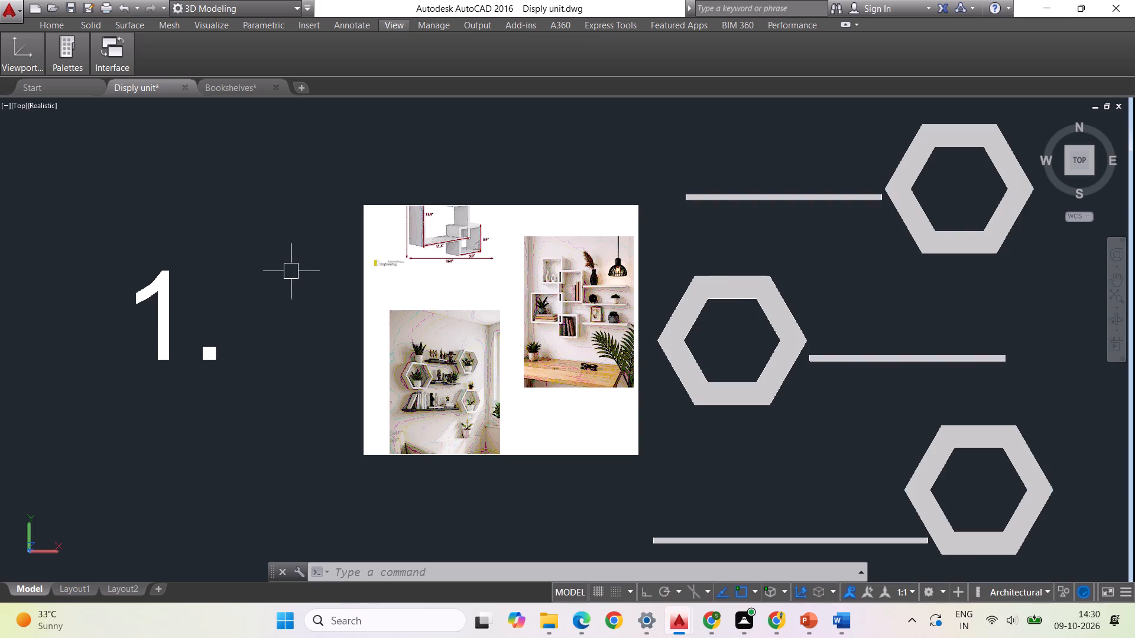
pyautogui.scroll(-5, 291, 272)
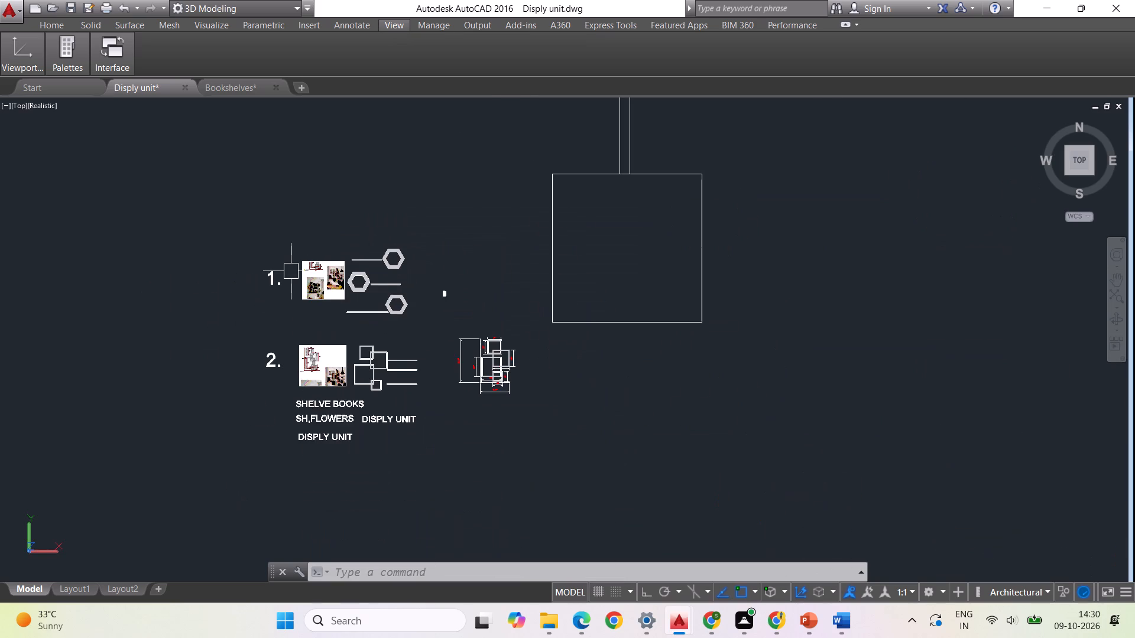
# Switch to the Bookshelves drawing and examine the decorative items on the large bookcase's shelves.
pyautogui.click(239, 85)
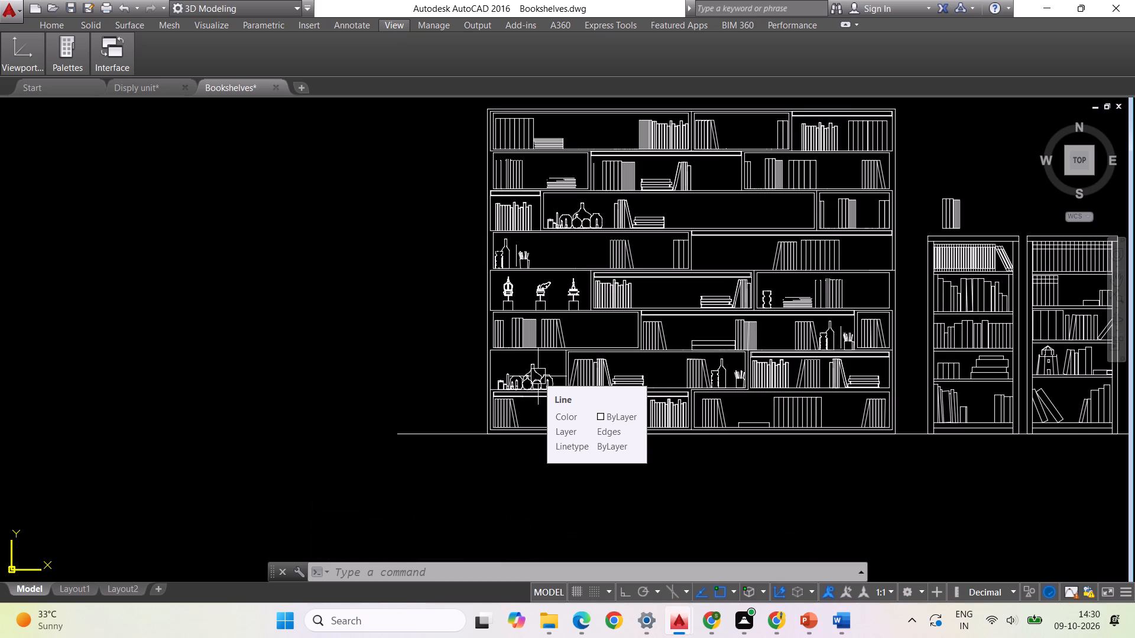
pyautogui.scroll(-2, 283, 382)
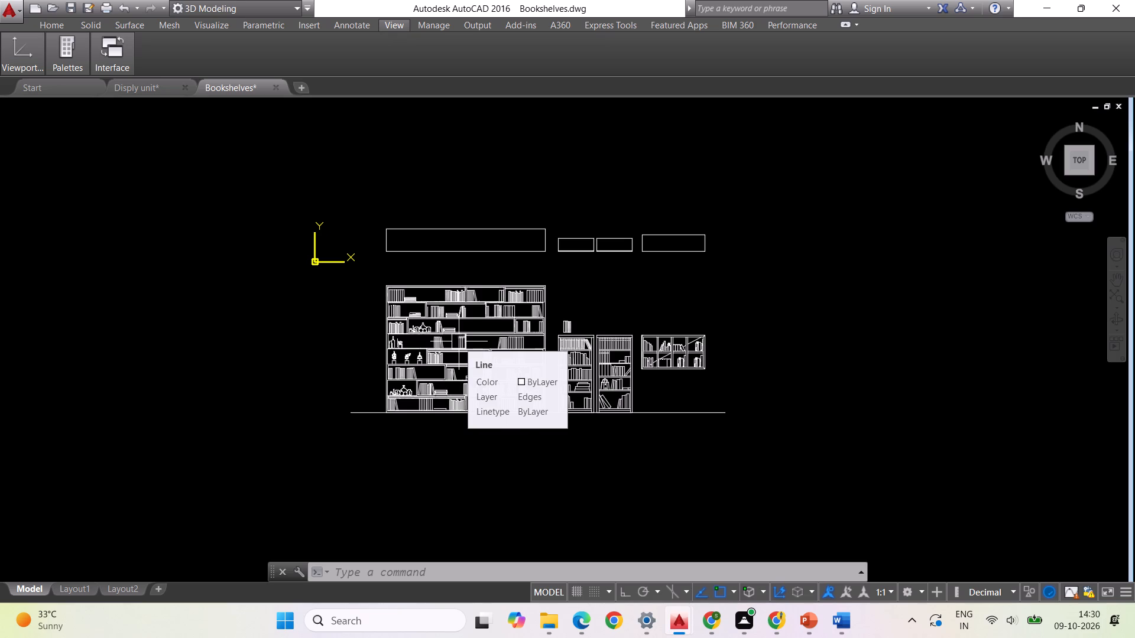
pyautogui.scroll(2, 551, 302)
pyautogui.scroll(-1, 695, 328)
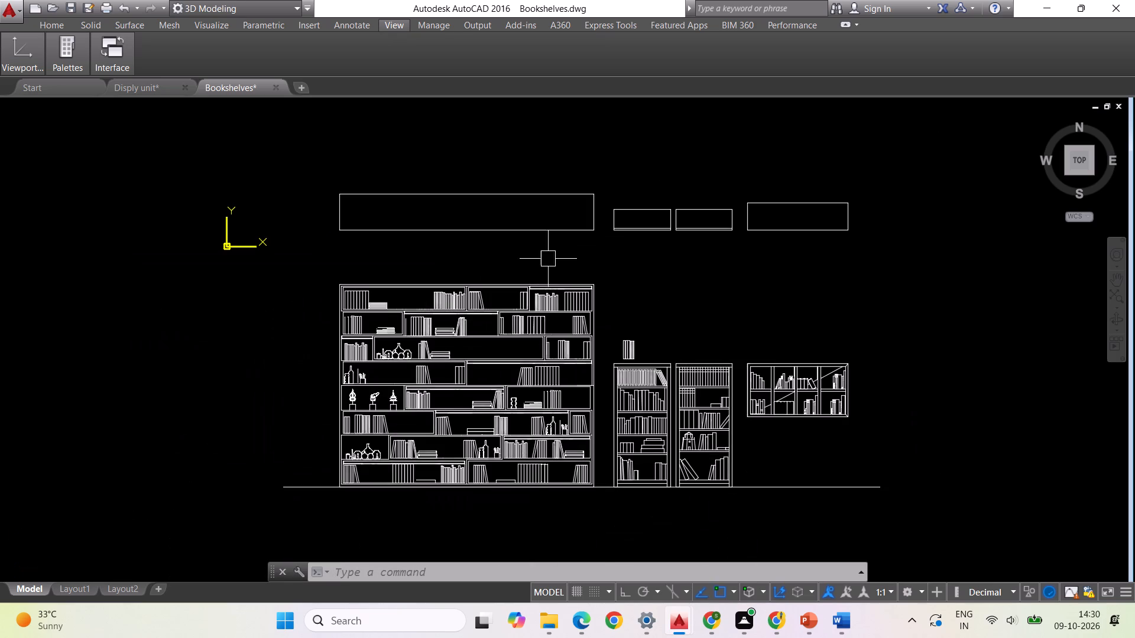
pyautogui.scroll(1, 392, 428)
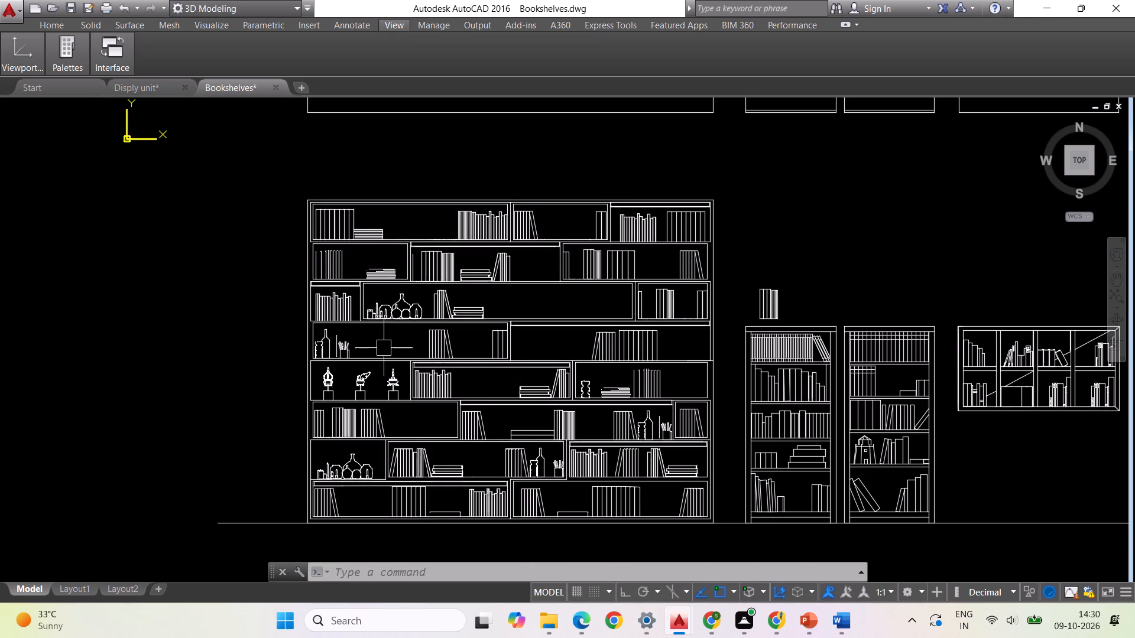
pyautogui.scroll(2, 336, 393)
pyautogui.scroll(2, 359, 268)
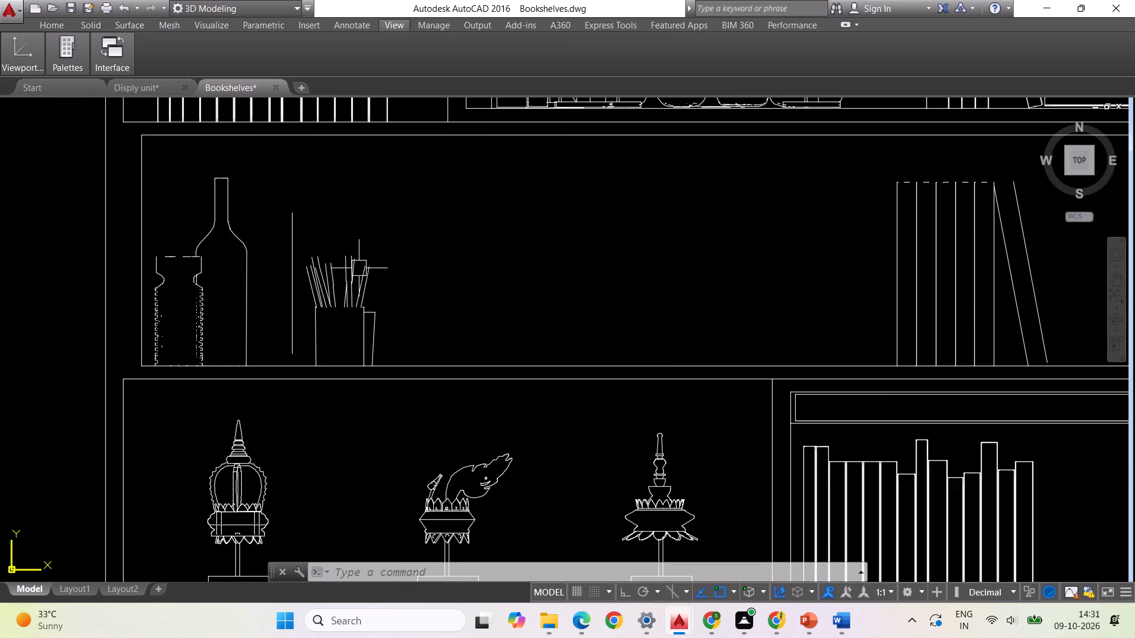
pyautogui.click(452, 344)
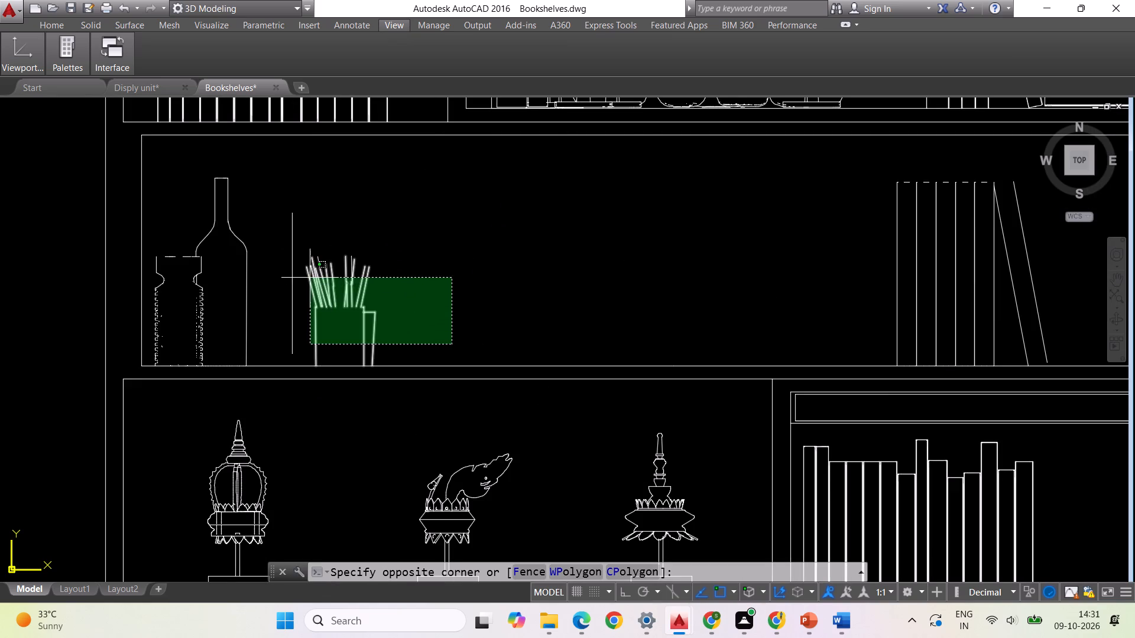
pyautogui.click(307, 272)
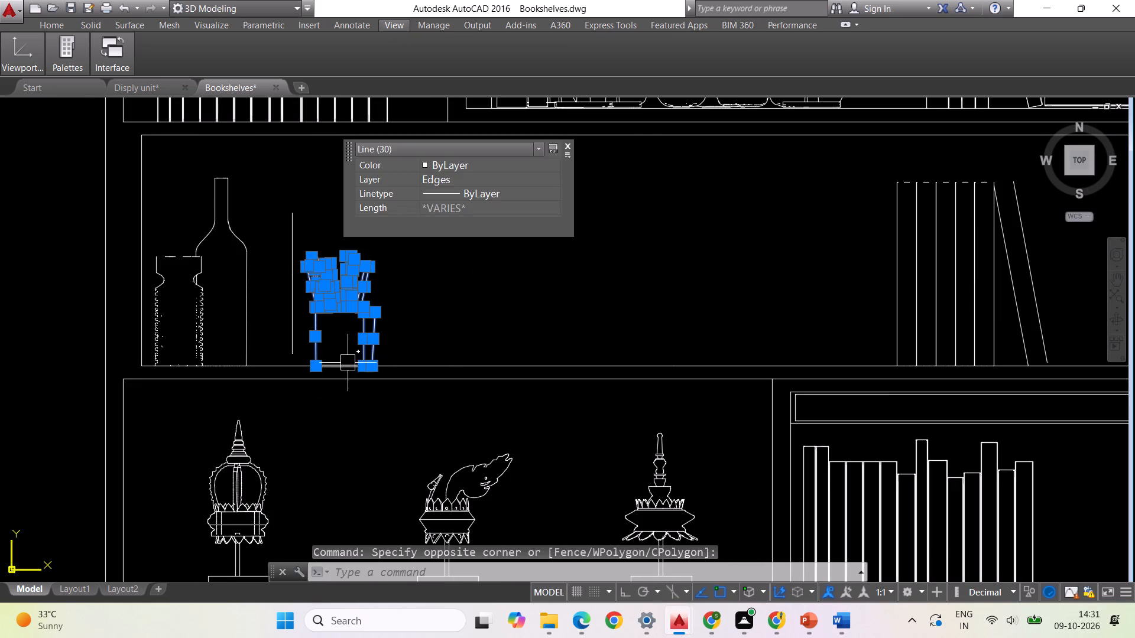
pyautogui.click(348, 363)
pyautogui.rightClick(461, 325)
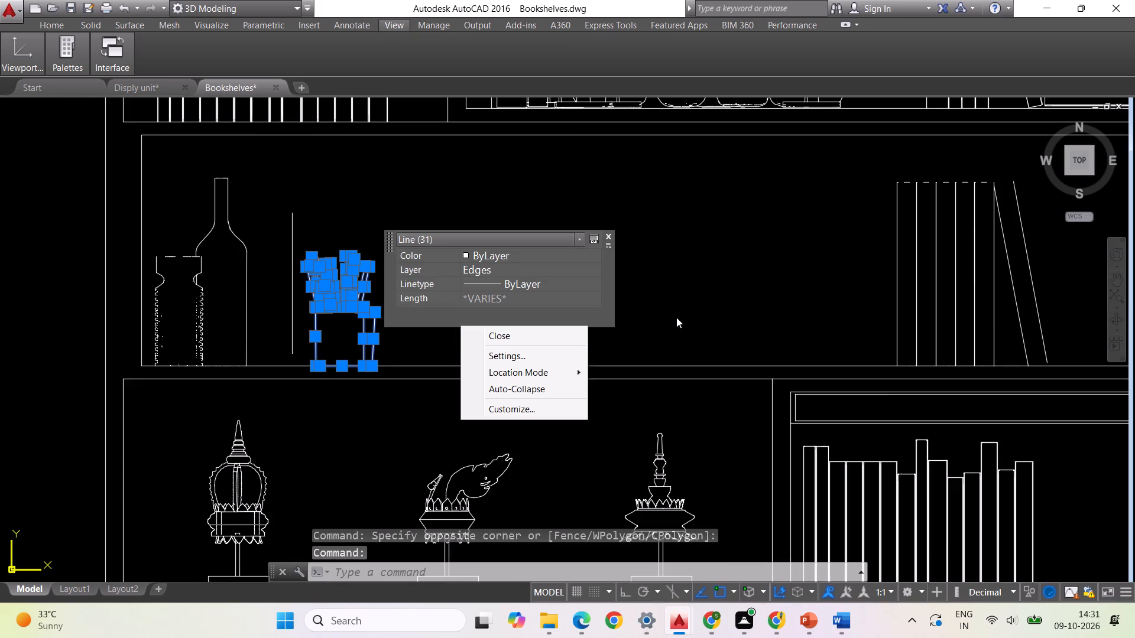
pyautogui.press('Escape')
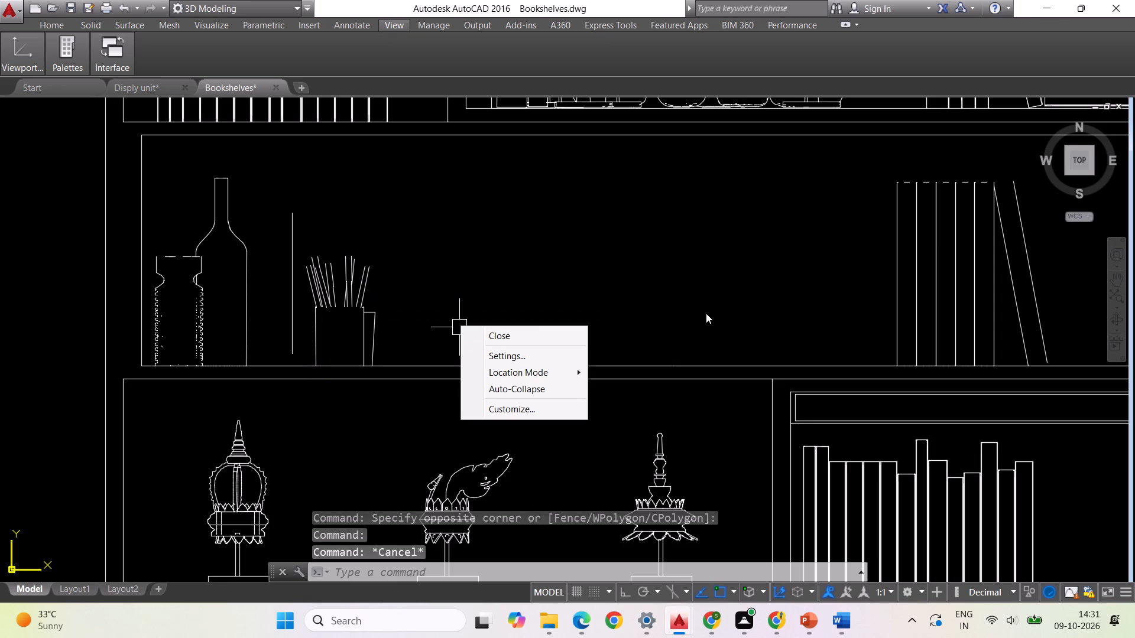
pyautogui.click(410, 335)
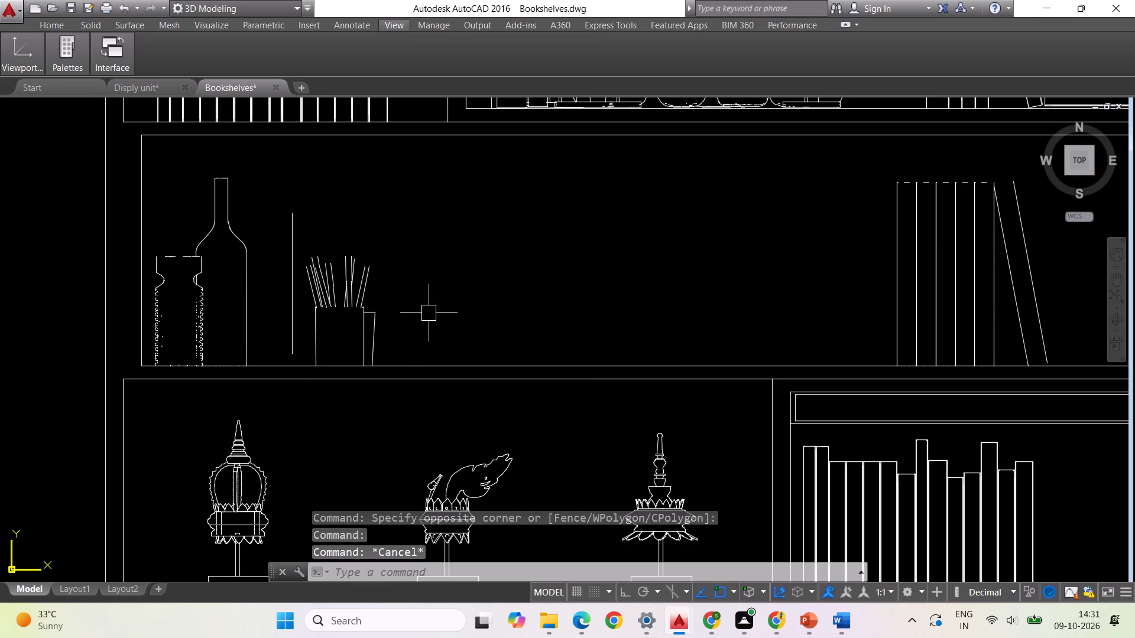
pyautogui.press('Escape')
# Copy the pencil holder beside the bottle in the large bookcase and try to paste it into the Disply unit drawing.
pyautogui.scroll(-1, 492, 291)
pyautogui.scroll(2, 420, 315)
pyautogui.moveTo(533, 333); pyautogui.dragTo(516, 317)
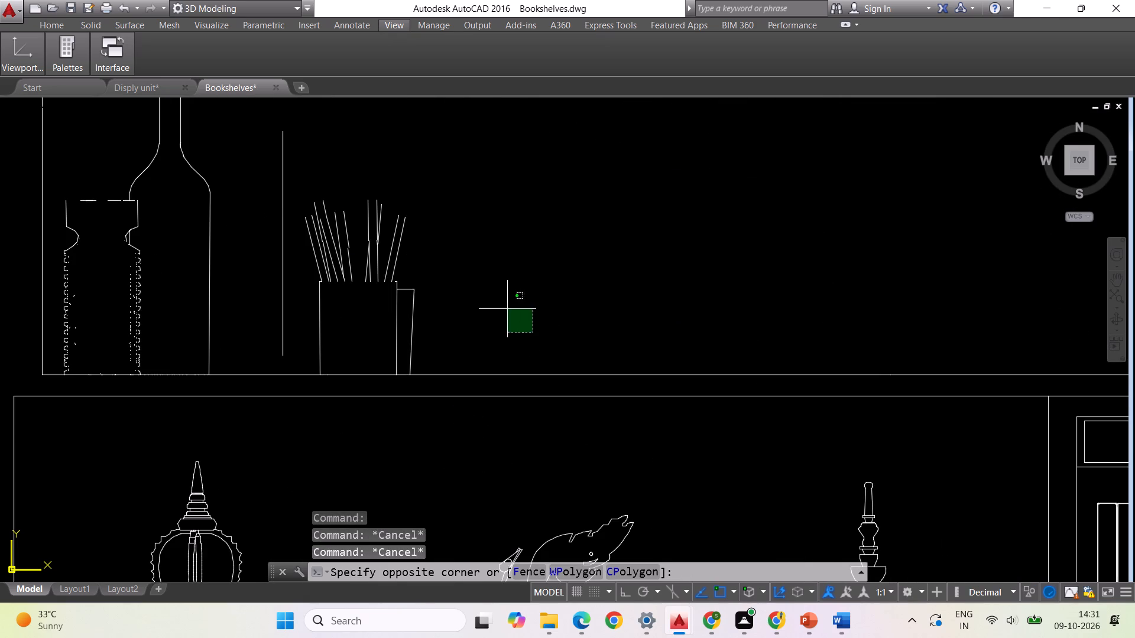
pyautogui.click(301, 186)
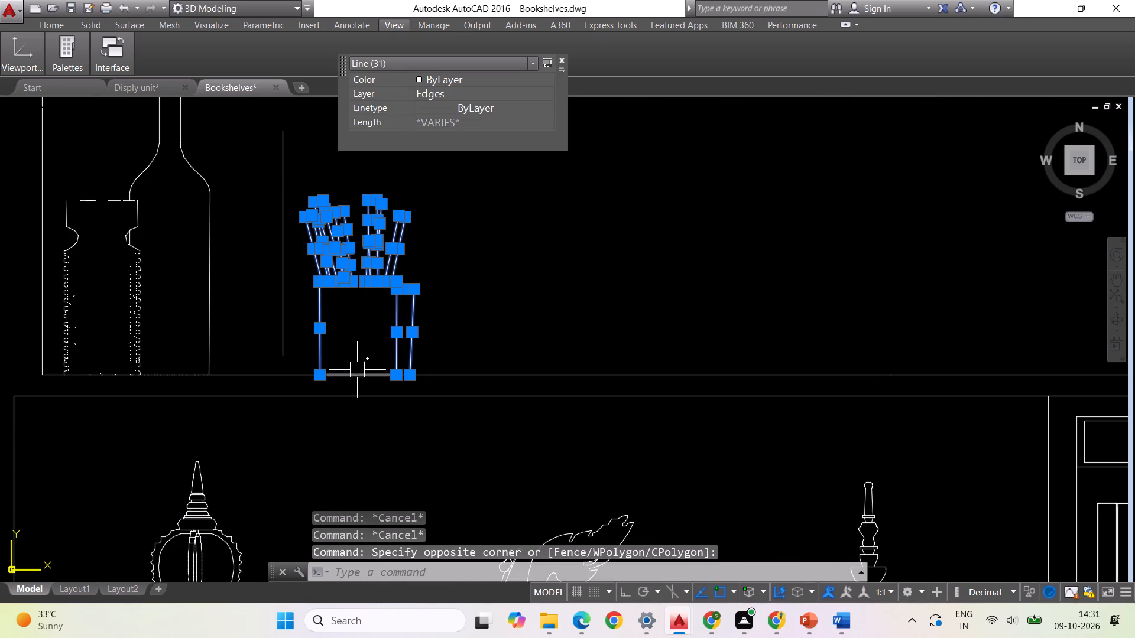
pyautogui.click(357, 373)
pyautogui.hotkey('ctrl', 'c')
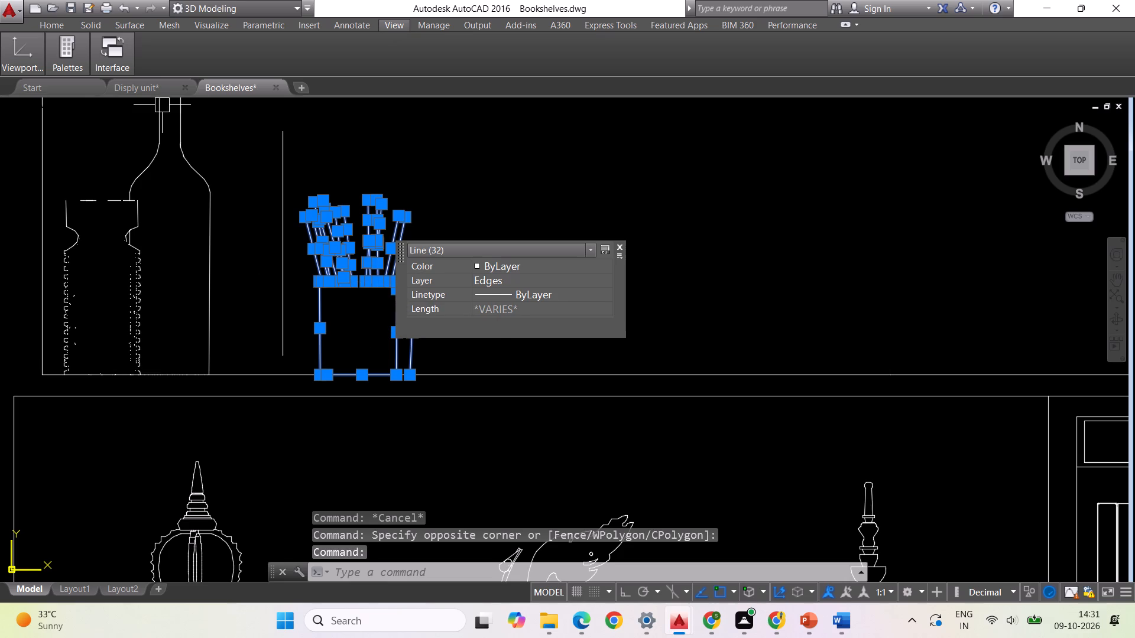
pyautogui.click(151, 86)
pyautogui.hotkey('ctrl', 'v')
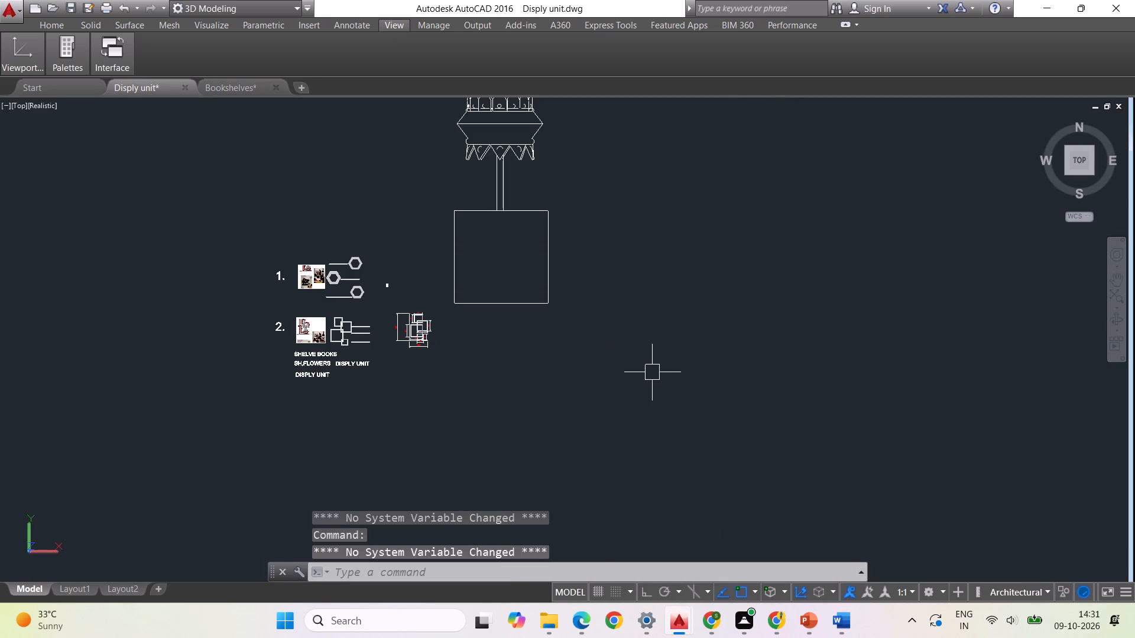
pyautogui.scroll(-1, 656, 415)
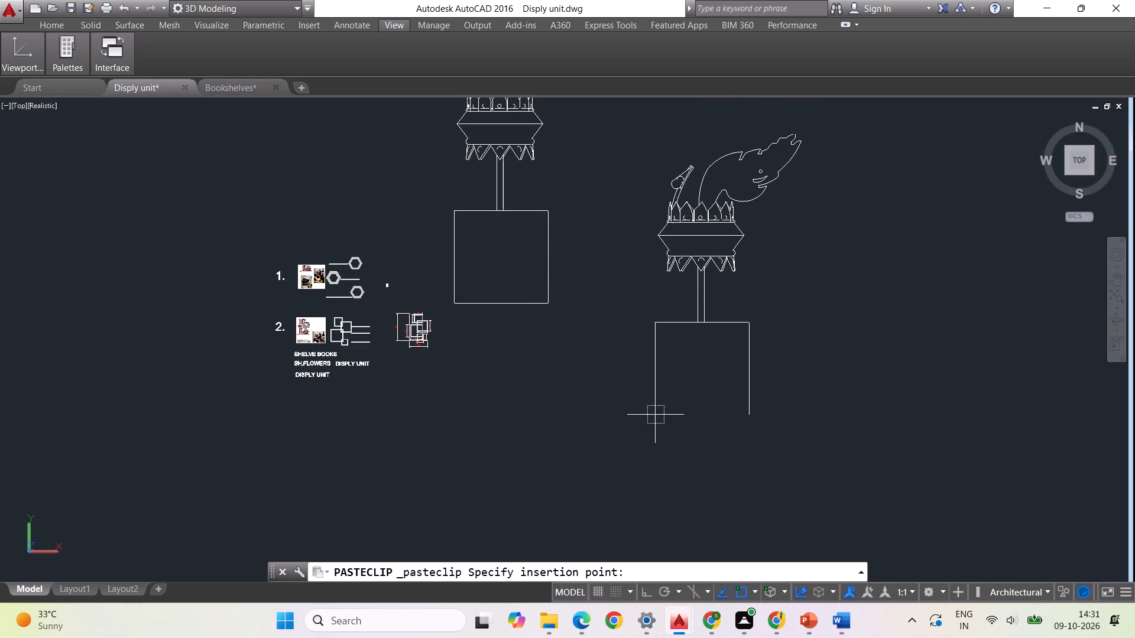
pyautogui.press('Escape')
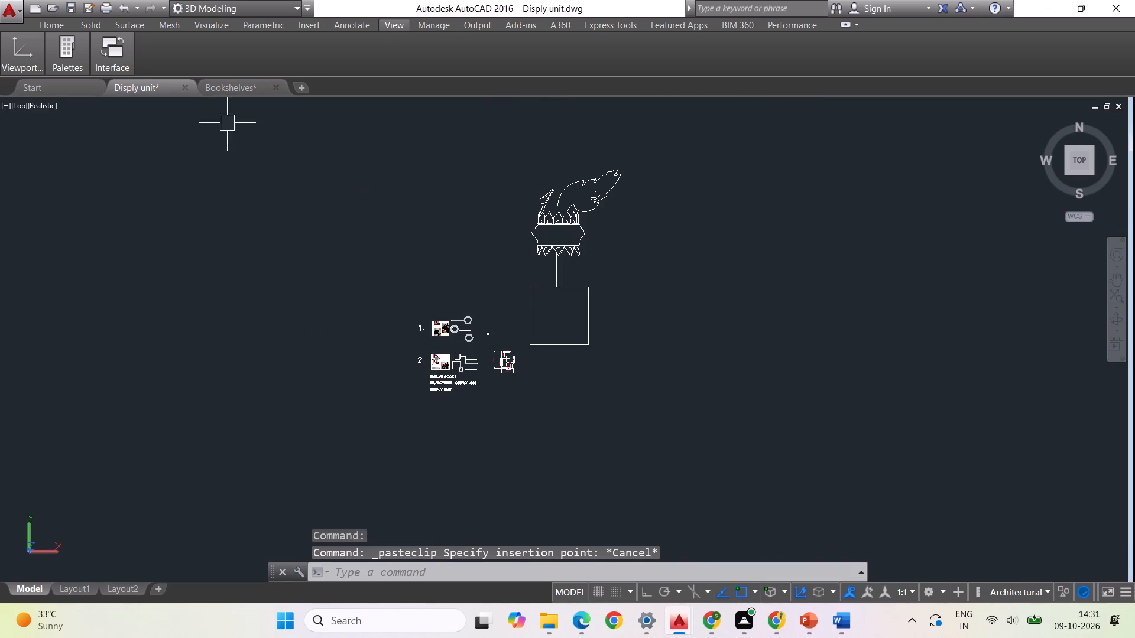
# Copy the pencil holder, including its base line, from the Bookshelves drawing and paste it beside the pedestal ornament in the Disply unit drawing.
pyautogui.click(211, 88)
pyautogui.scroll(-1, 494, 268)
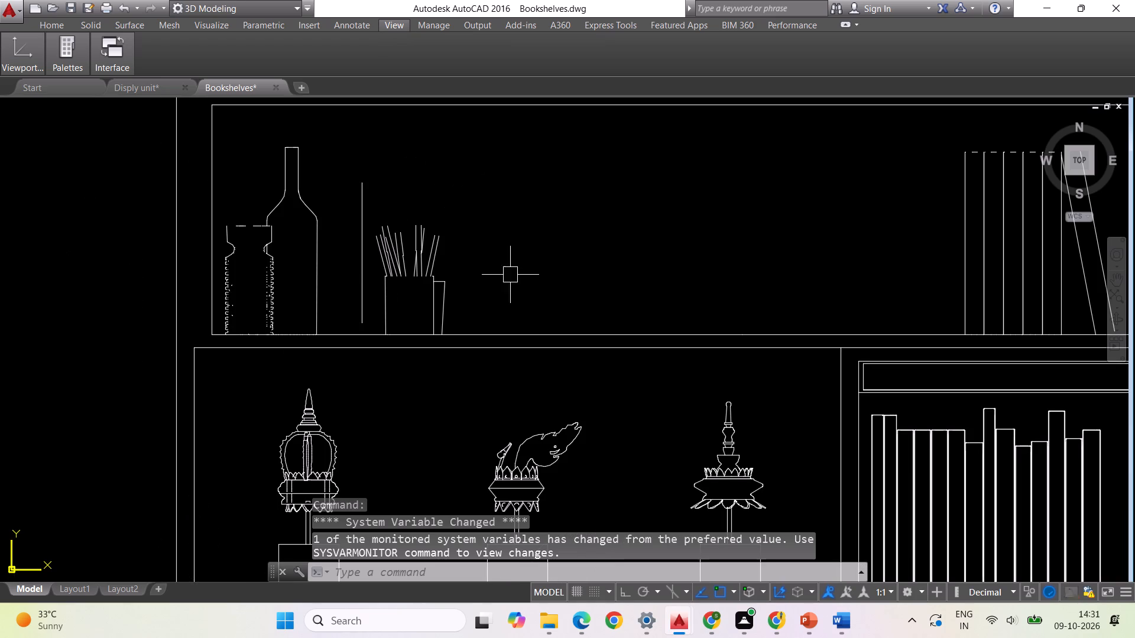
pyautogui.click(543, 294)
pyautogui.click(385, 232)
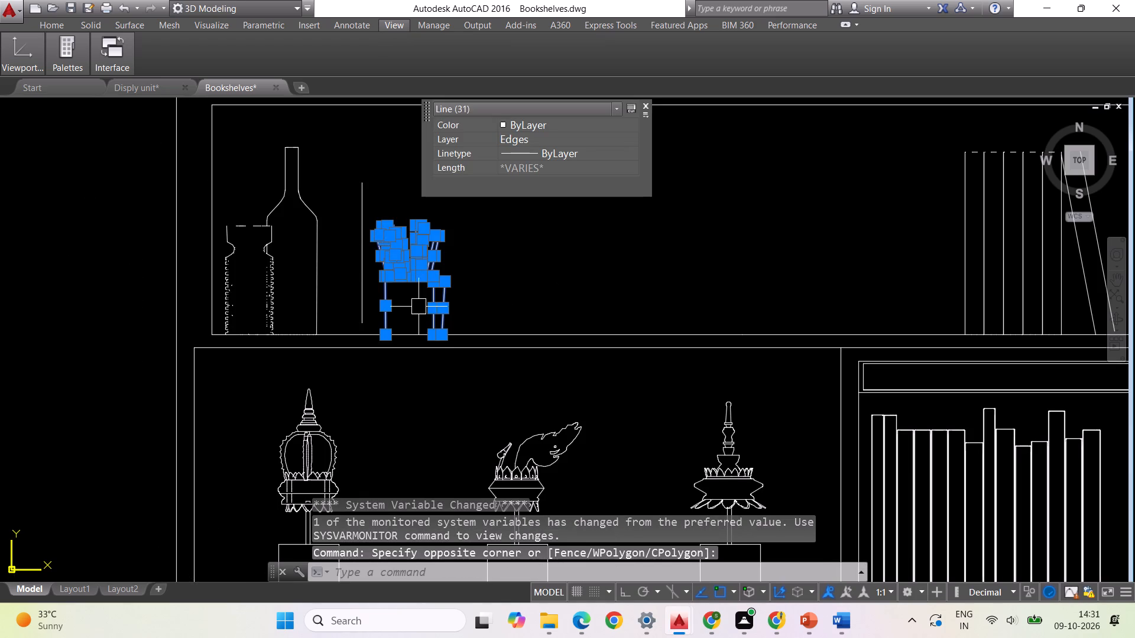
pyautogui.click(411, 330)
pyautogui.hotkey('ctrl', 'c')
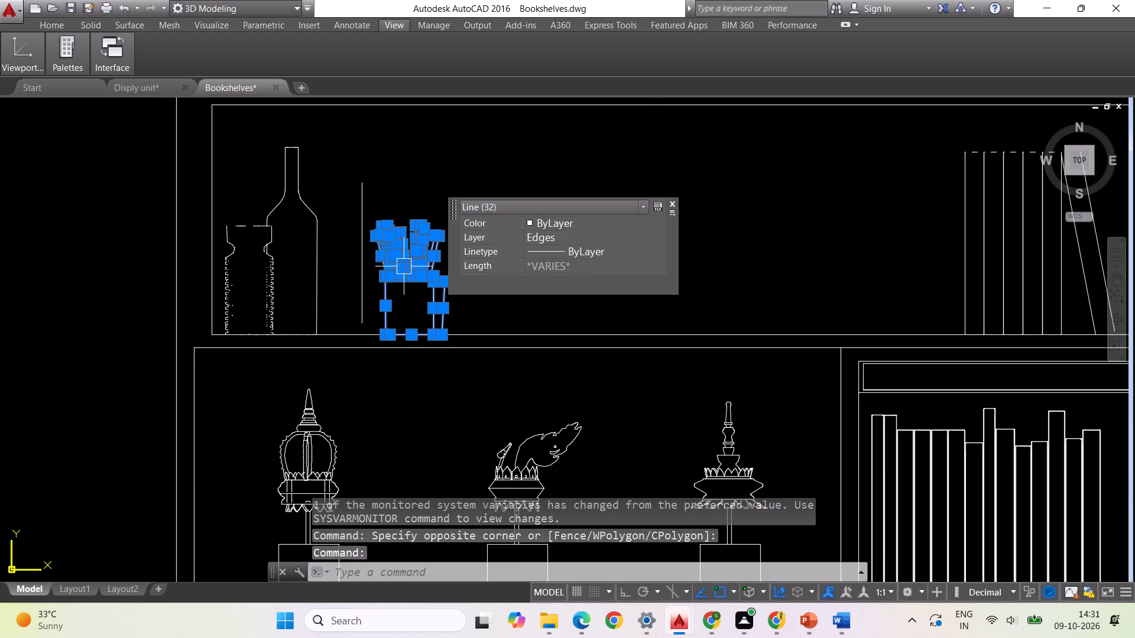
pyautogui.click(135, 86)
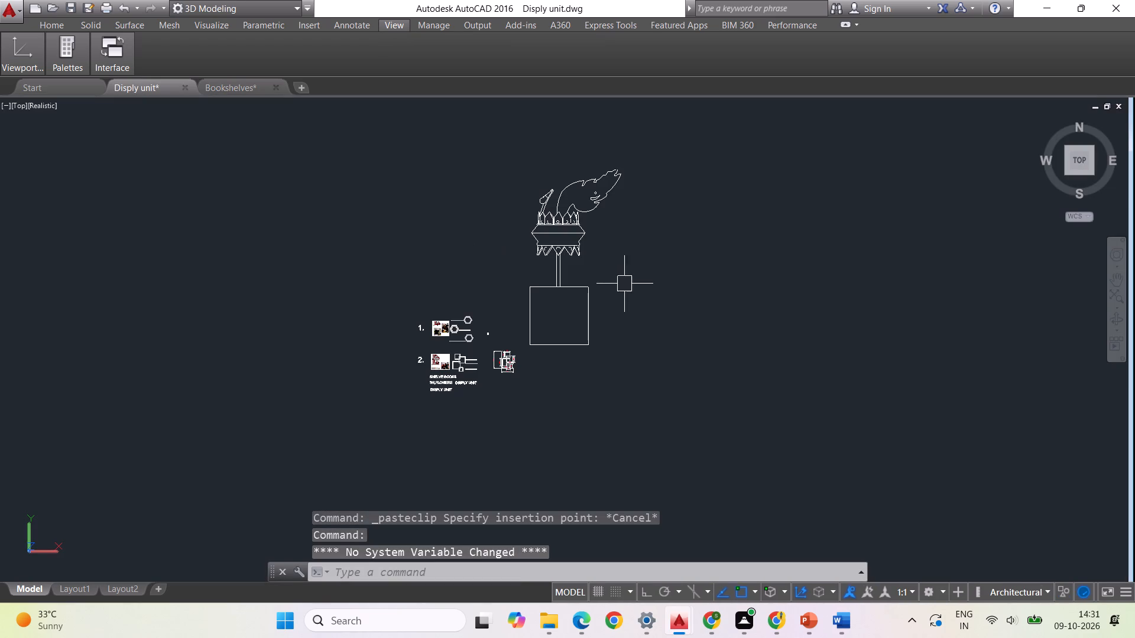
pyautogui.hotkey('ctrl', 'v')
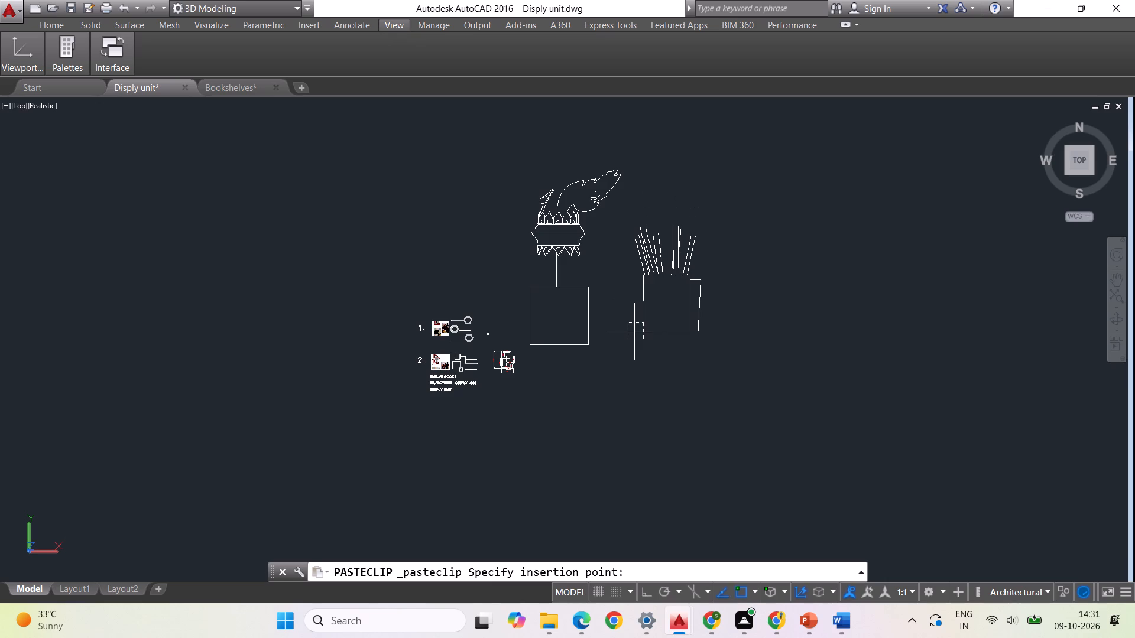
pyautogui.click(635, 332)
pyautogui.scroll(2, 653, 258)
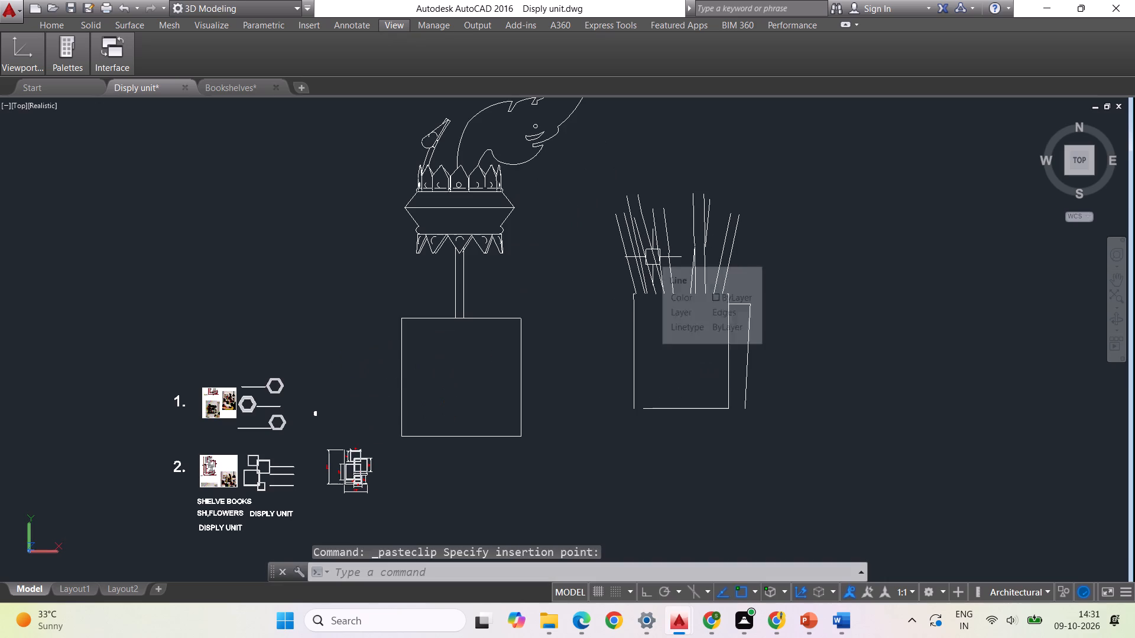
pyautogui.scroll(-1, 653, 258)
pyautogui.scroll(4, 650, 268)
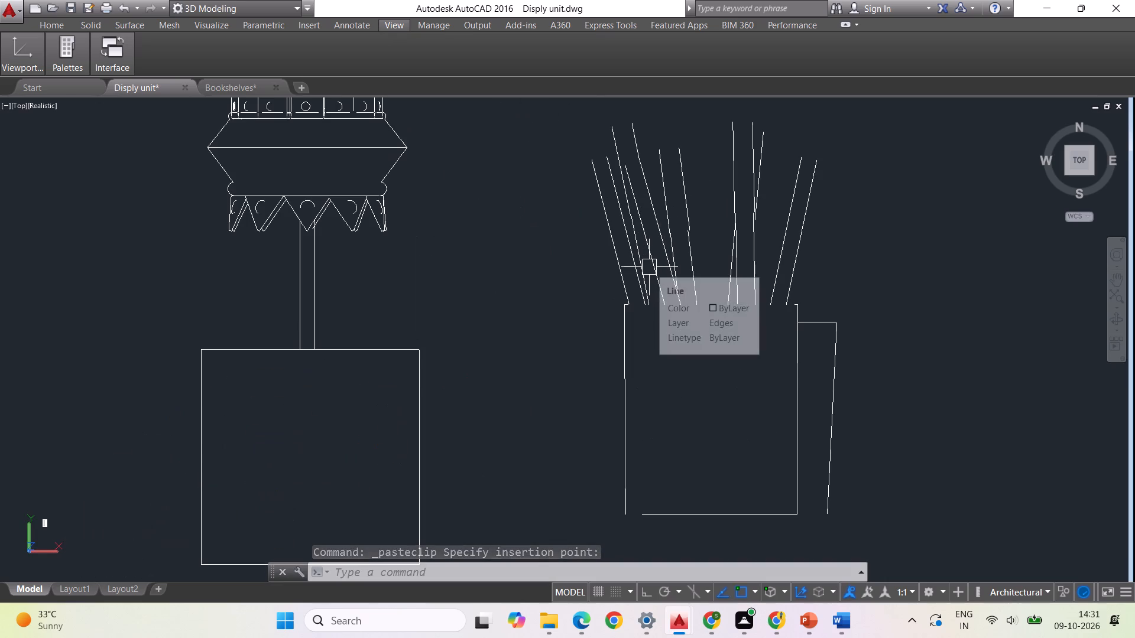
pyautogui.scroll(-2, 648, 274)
# Turn on Ortho mode in the Bookshelves drawing.
pyautogui.click(231, 87)
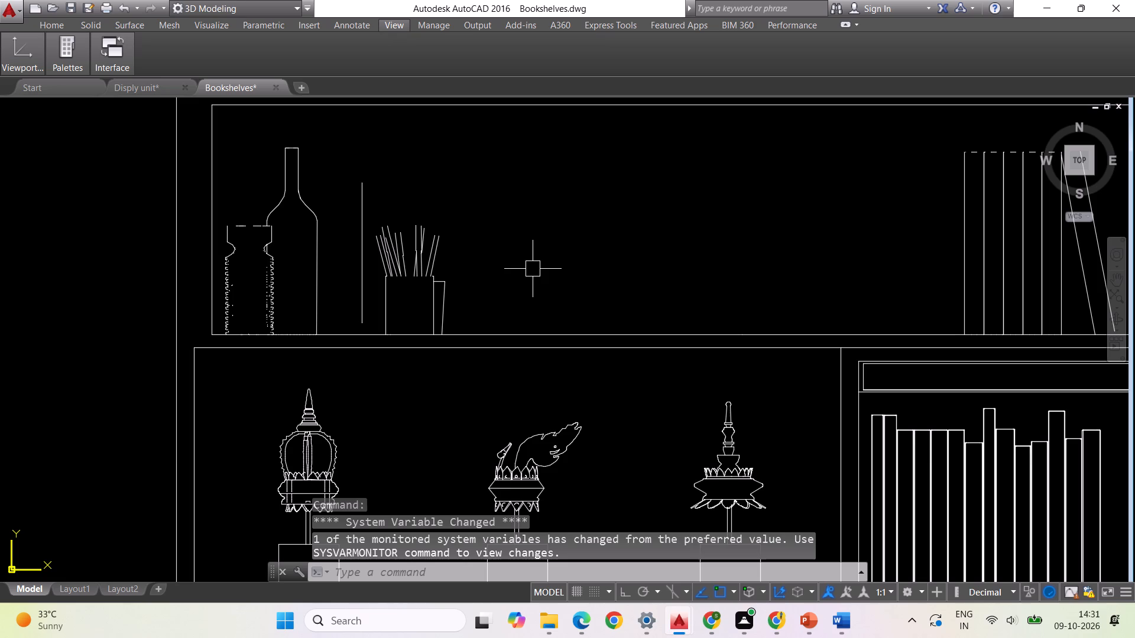
pyautogui.press('F8')
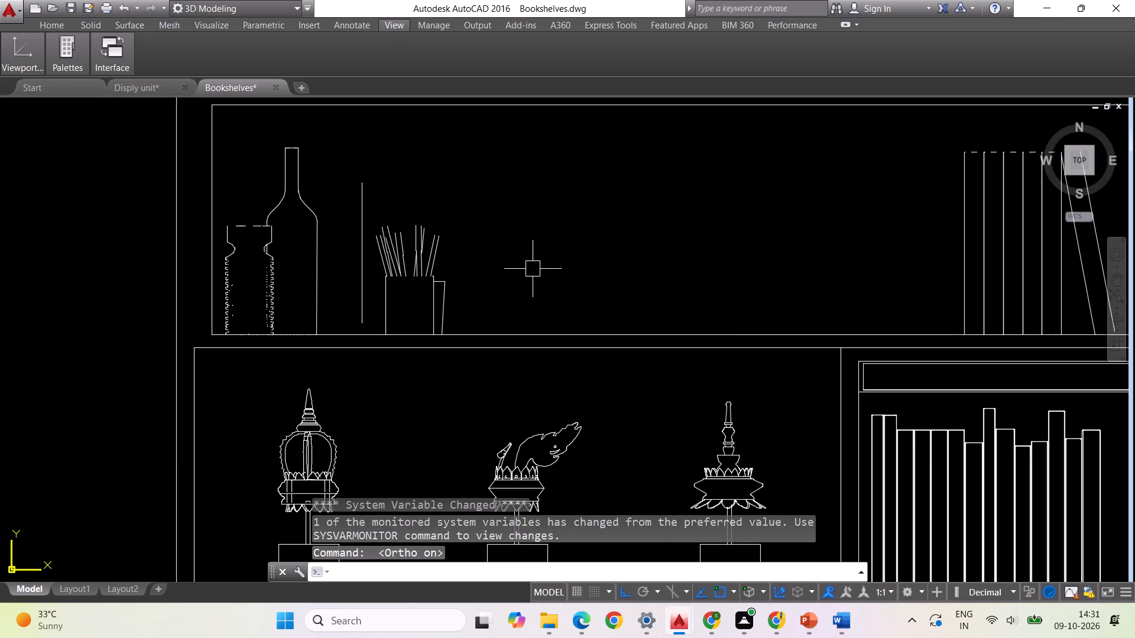
pyautogui.scroll(-2, 533, 269)
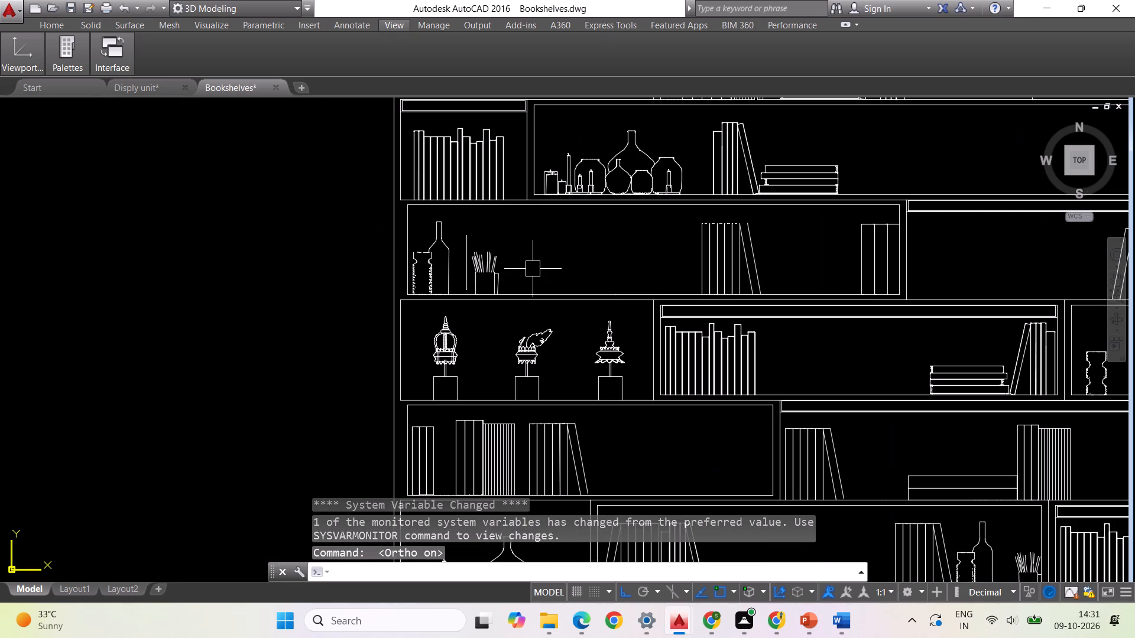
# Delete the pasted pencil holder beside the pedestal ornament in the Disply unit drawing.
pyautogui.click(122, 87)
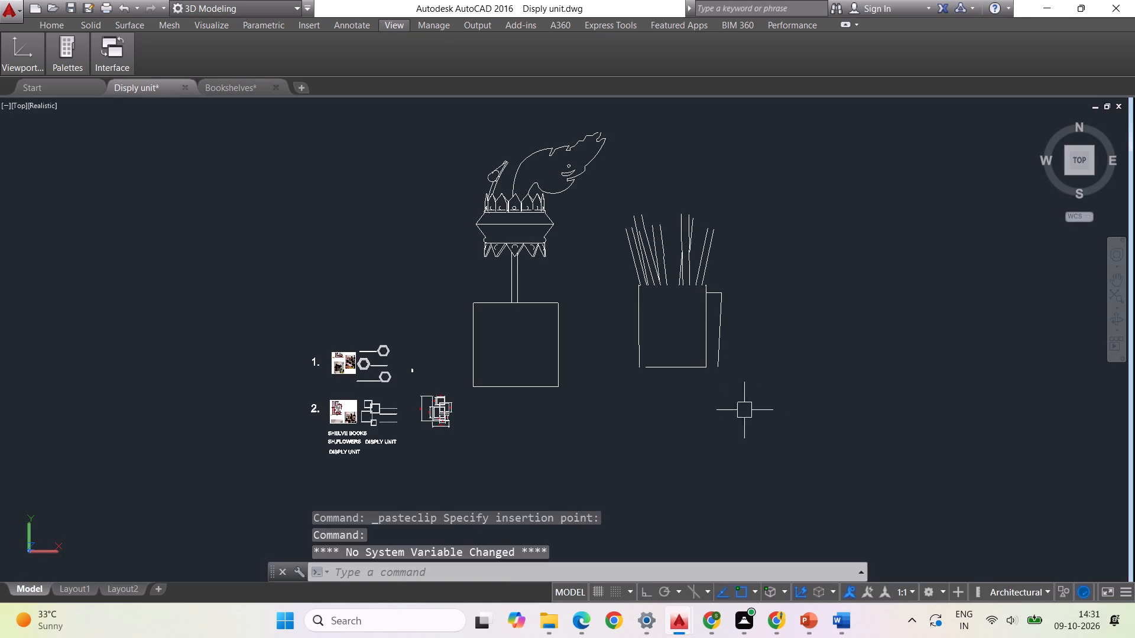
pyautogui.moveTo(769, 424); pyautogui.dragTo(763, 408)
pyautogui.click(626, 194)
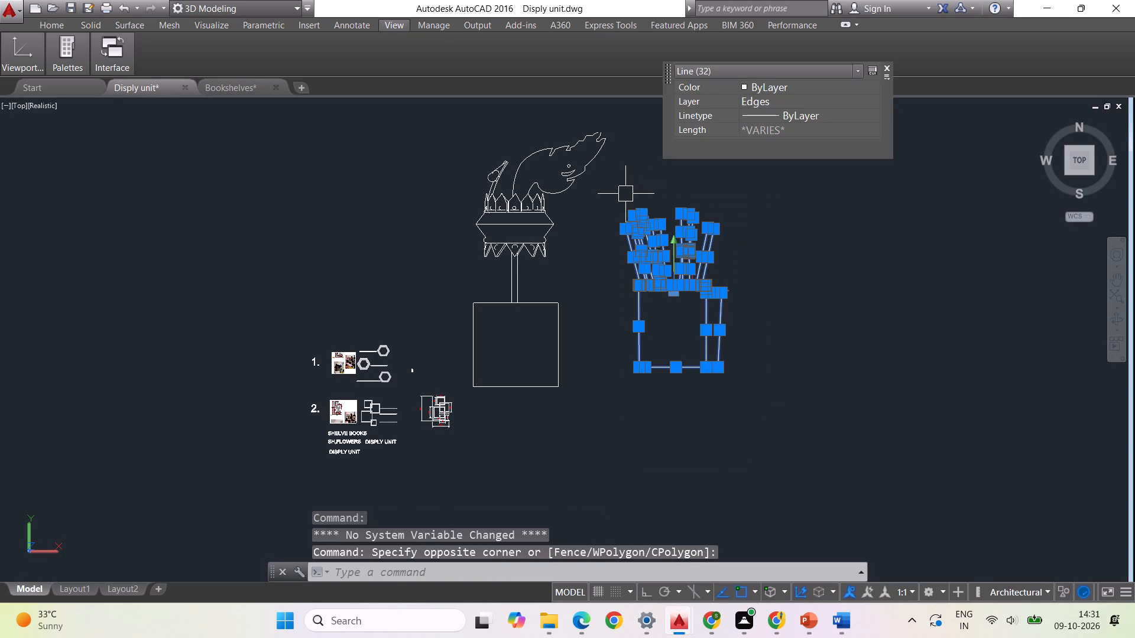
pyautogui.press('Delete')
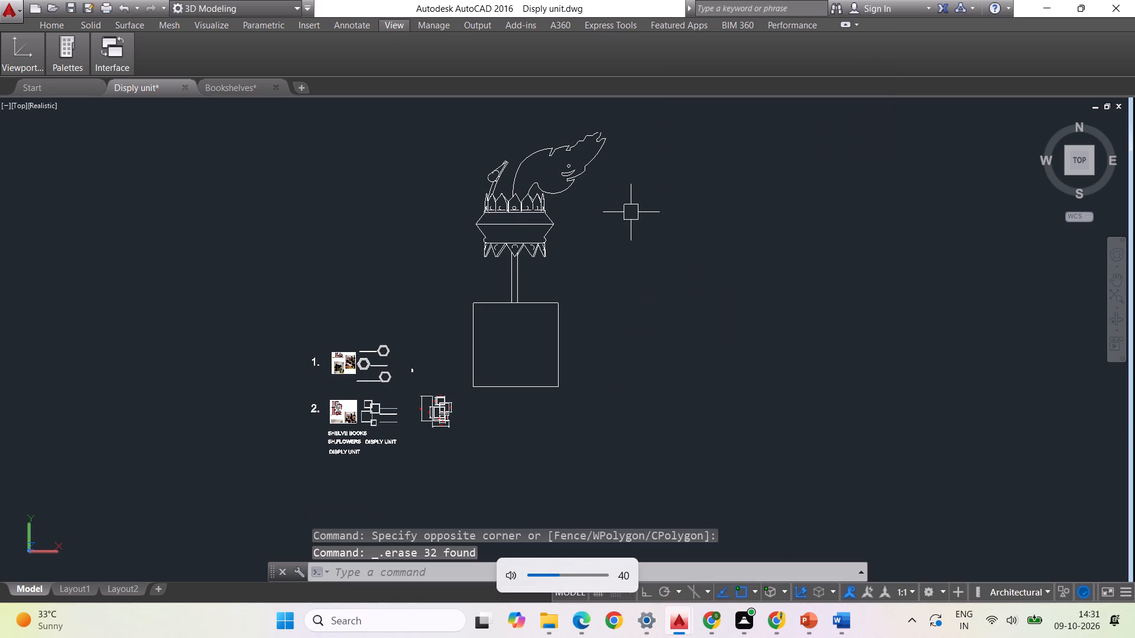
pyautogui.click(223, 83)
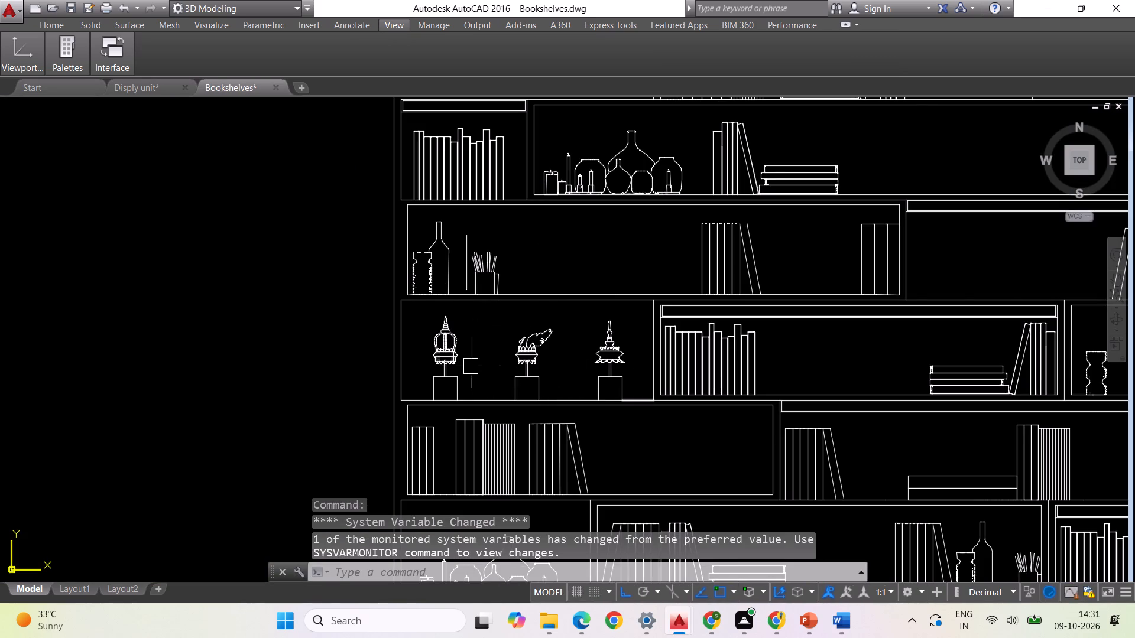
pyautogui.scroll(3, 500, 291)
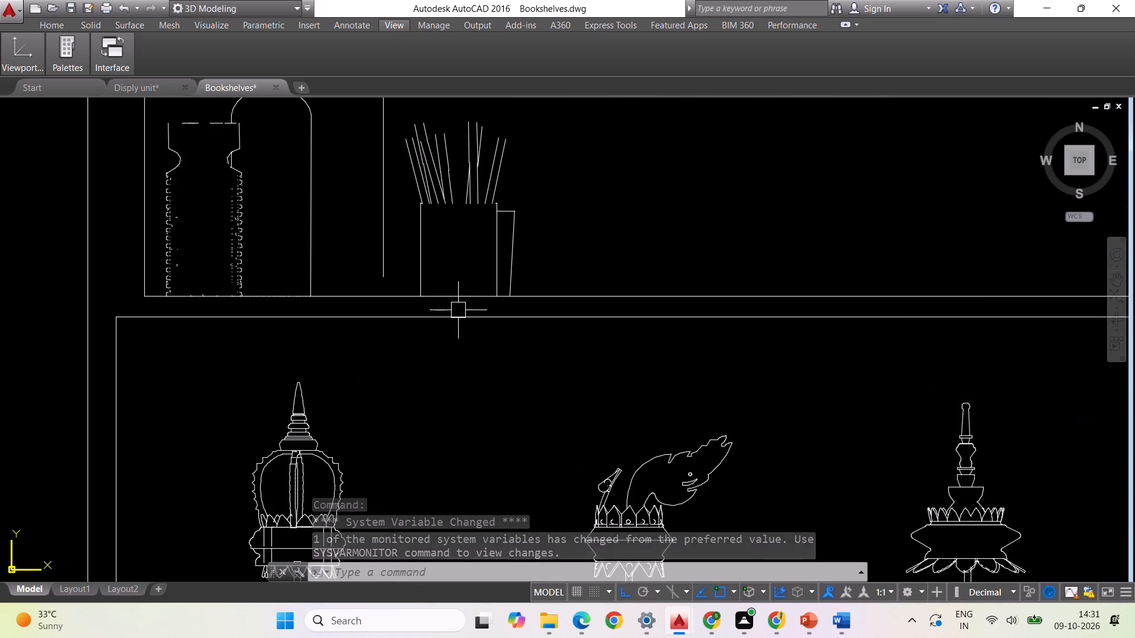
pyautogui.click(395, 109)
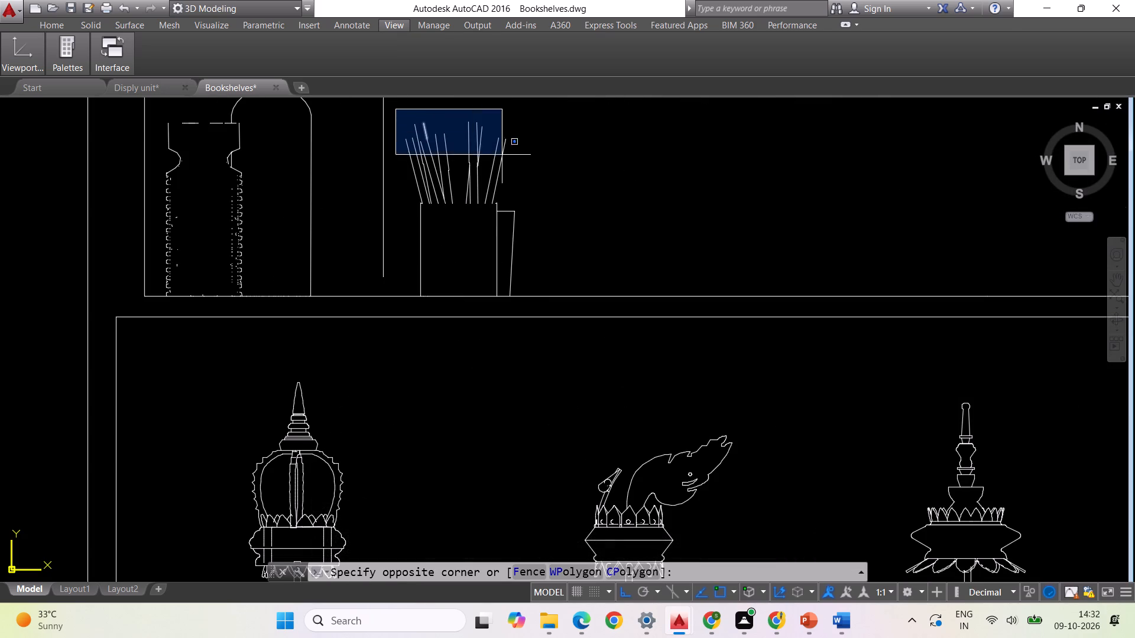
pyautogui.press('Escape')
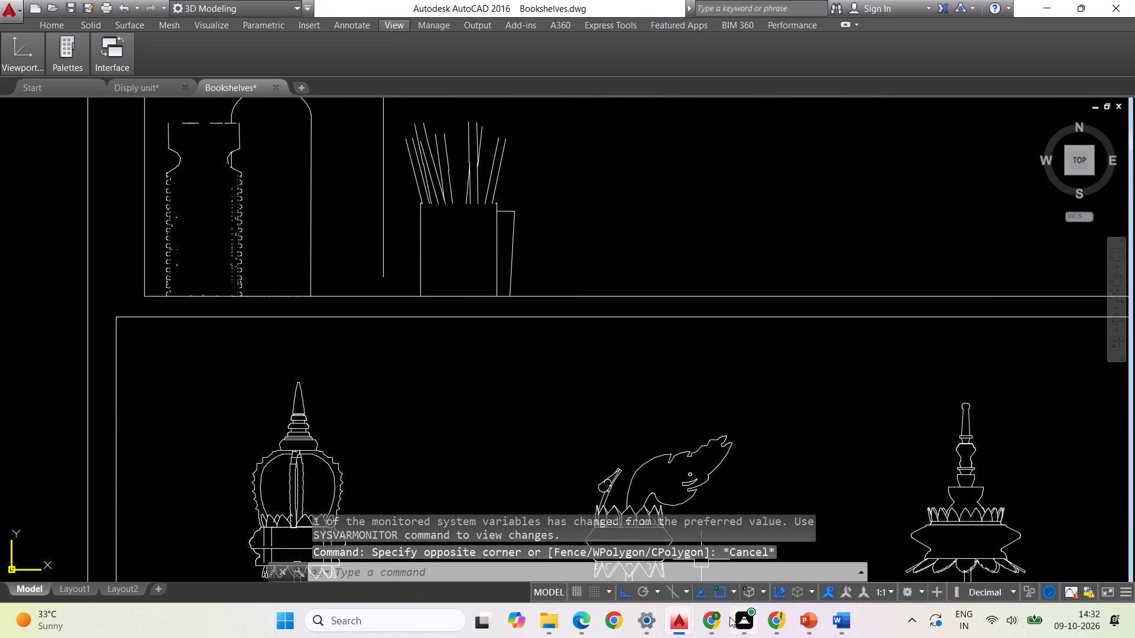
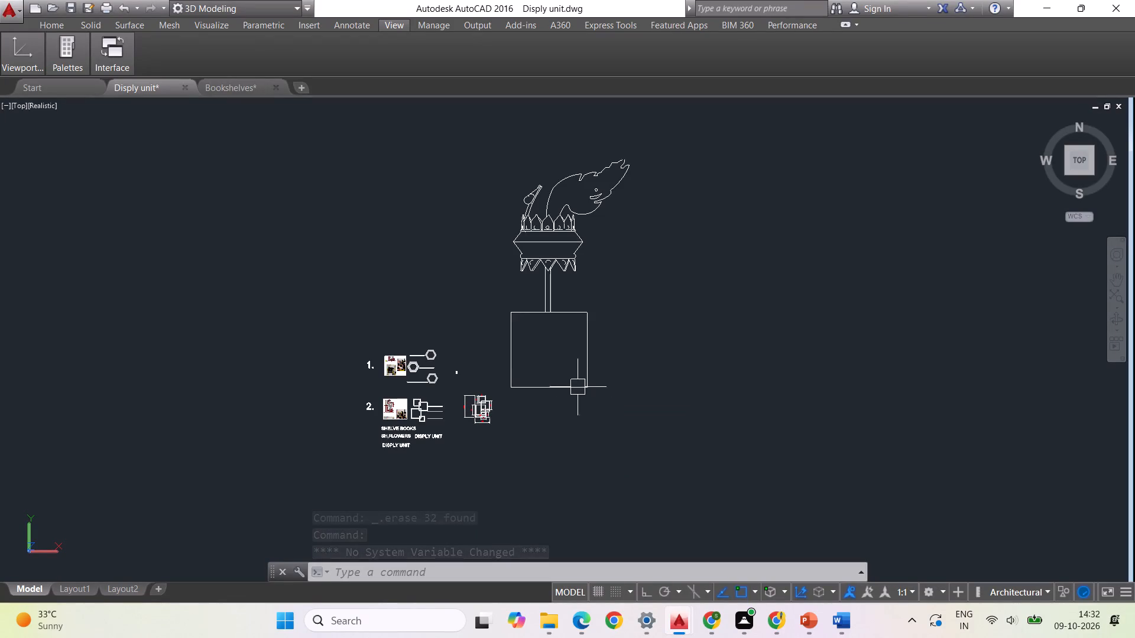
# Copy the pencil holder with its base line from the Bookshelves drawing and paste it beside the pedestal ornament in the Disply unit drawing.
pyautogui.click(232, 91)
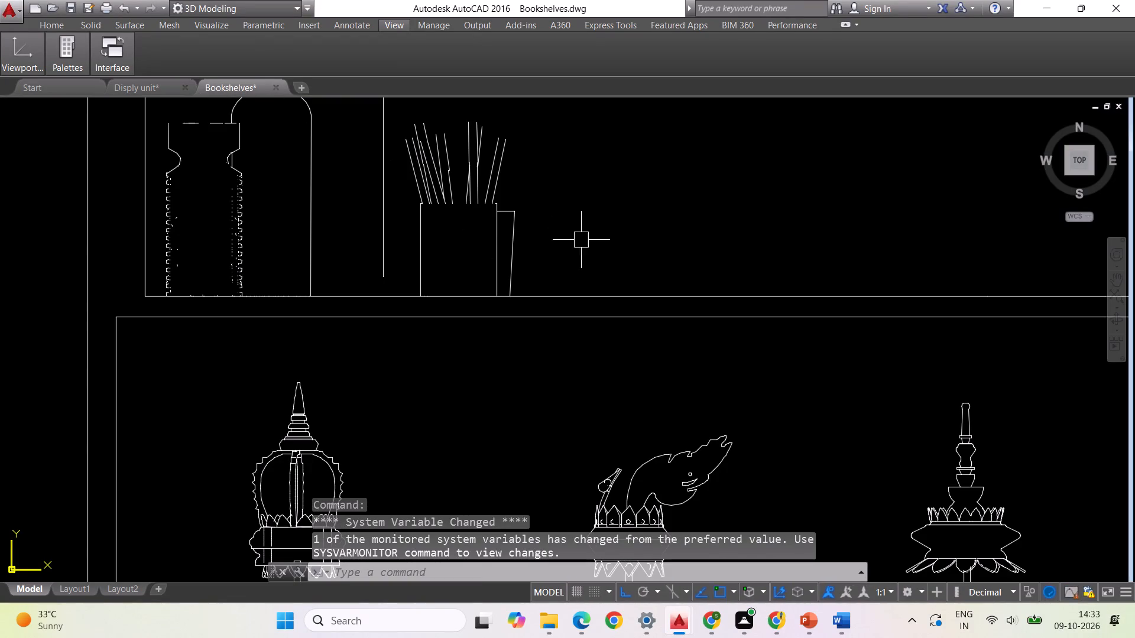
pyautogui.scroll(-1, 555, 375)
pyautogui.scroll(1, 523, 217)
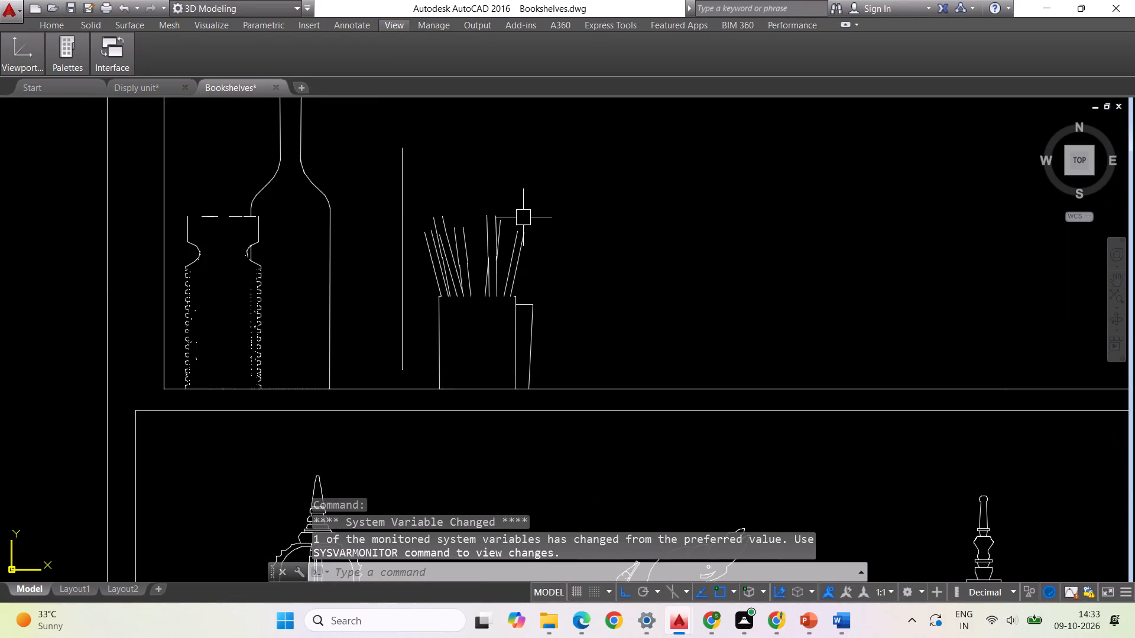
pyautogui.scroll(1, 523, 217)
pyautogui.click(688, 414)
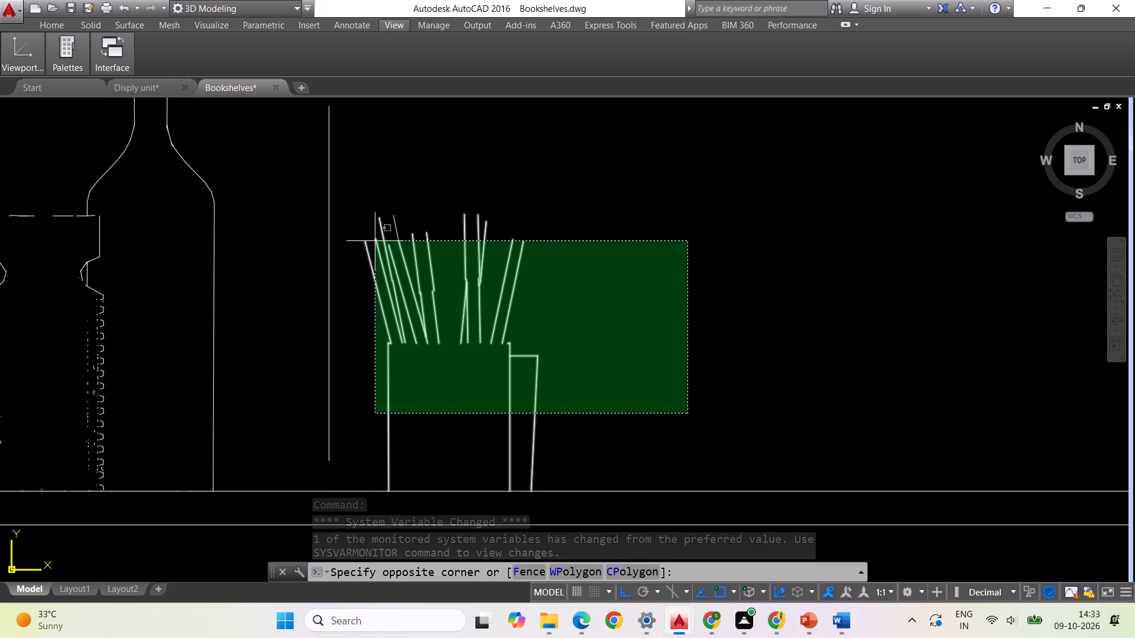
pyautogui.click(358, 203)
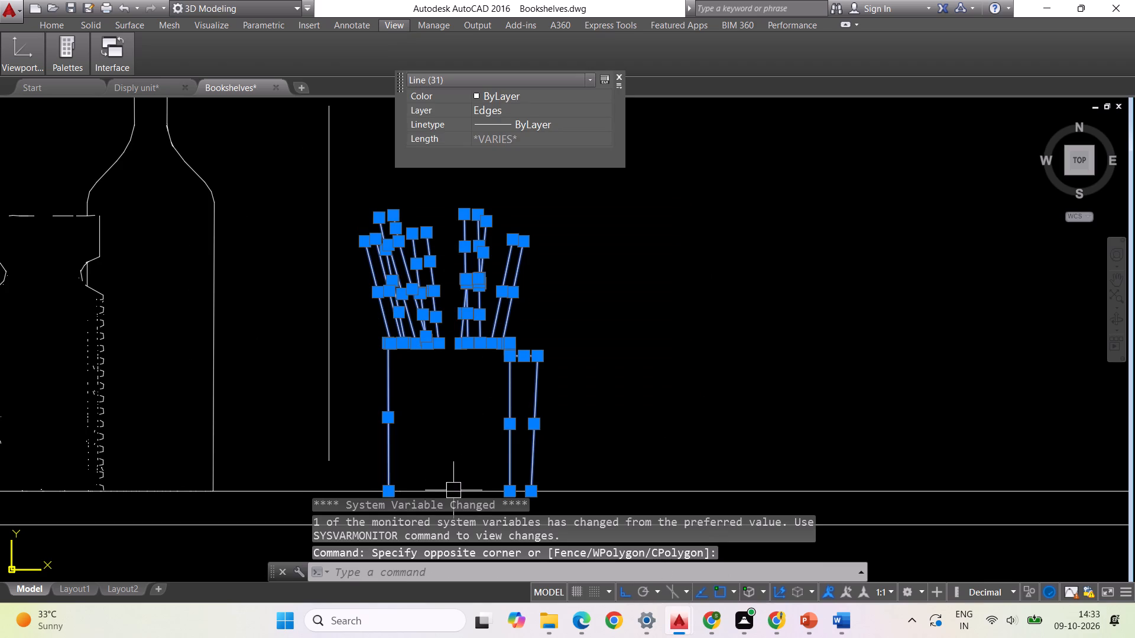
pyautogui.click(453, 490)
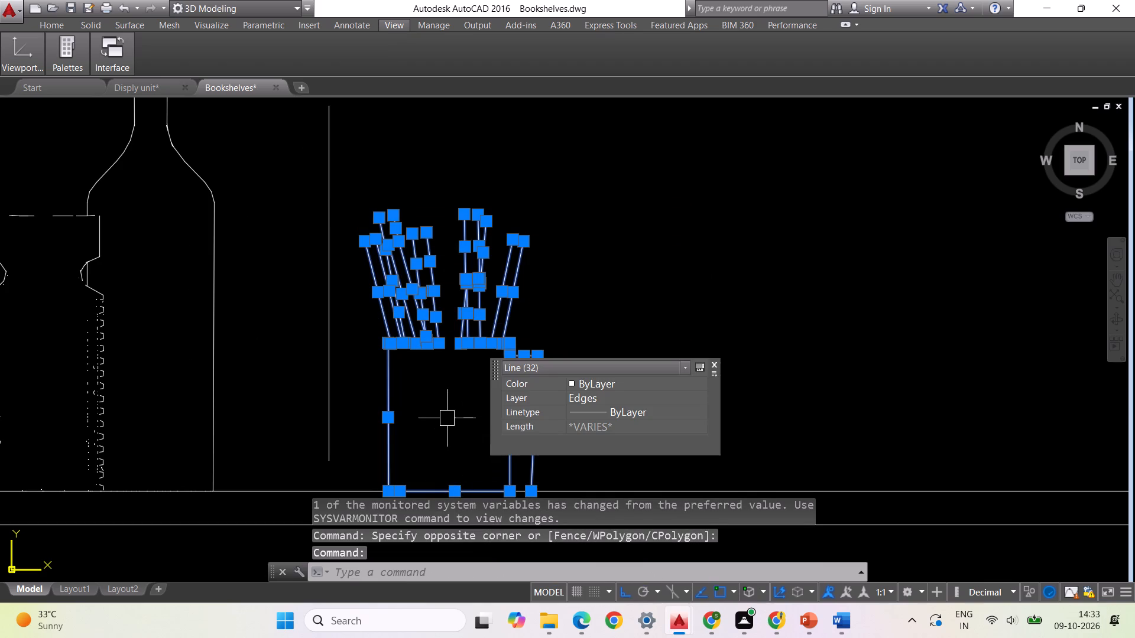
pyautogui.hotkey('ctrl', 'c')
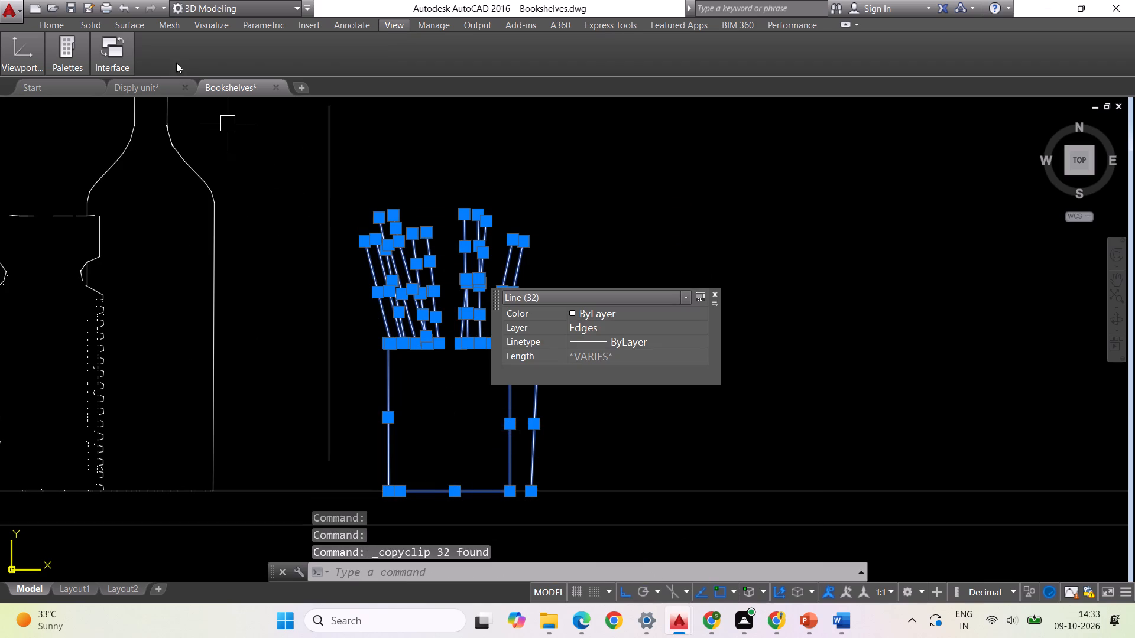
pyautogui.click(129, 83)
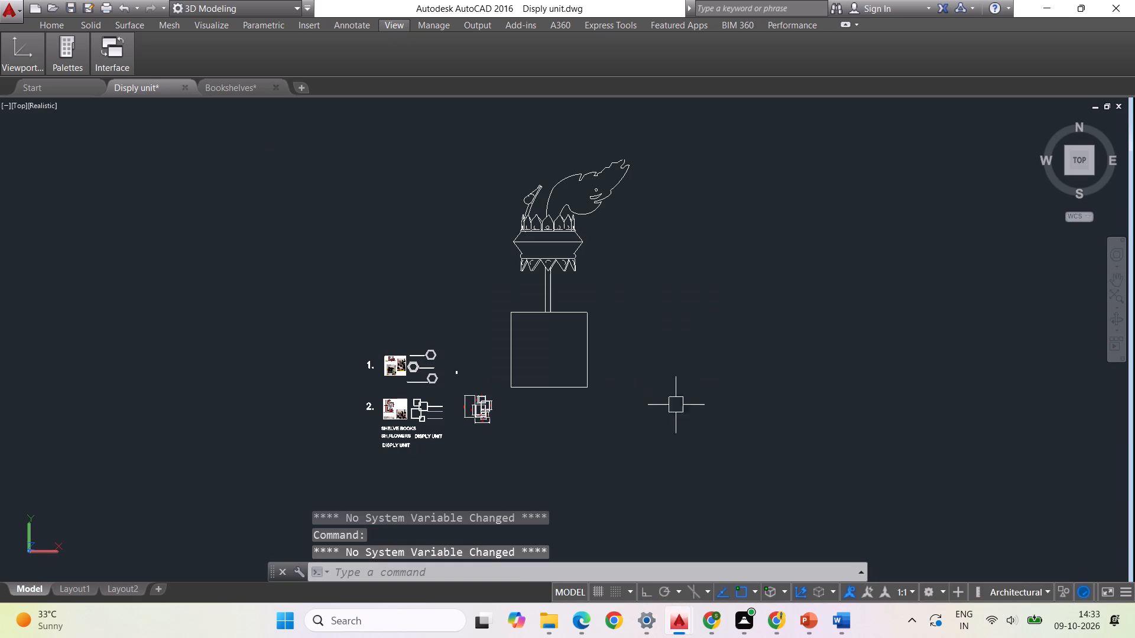
pyautogui.hotkey('ctrl', 'v')
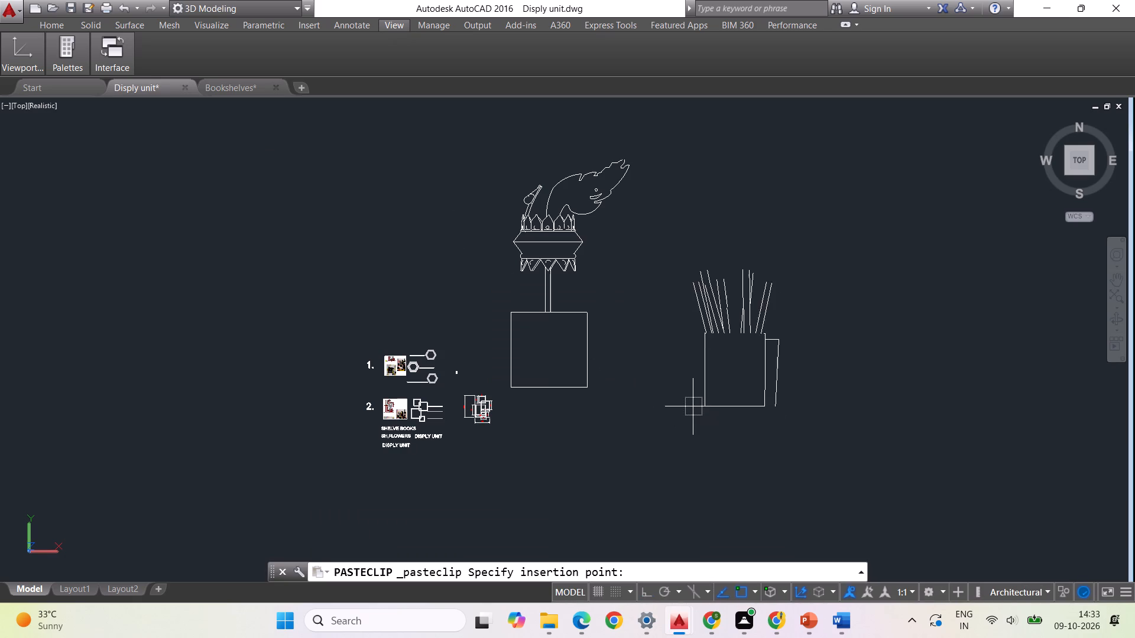
pyautogui.click(670, 393)
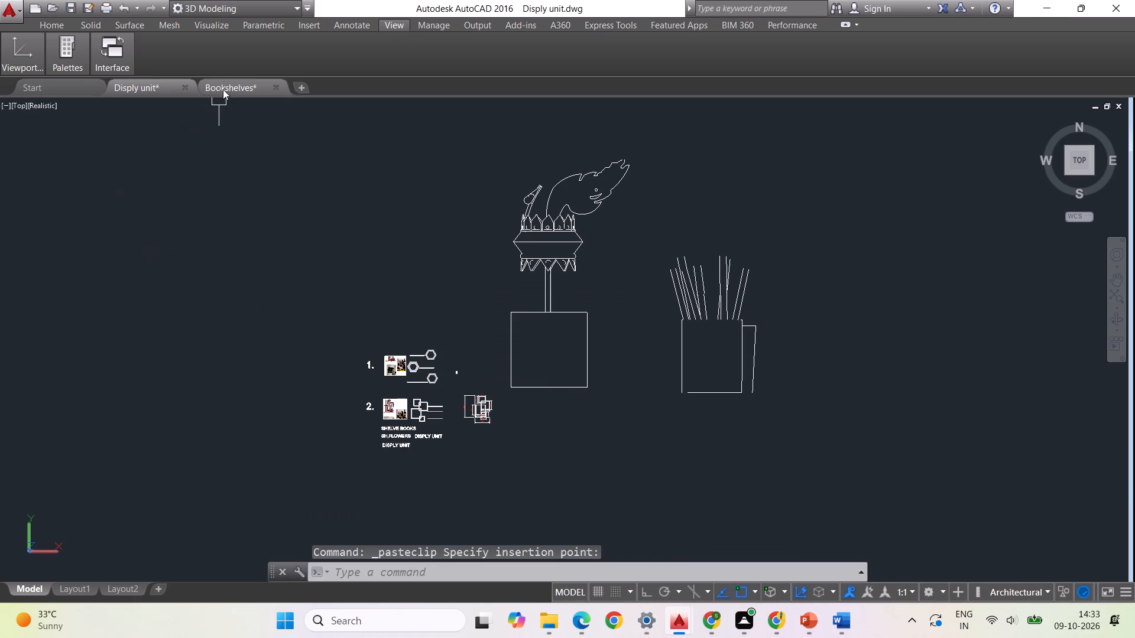
# Switch to the Bookshelves drawing and locate the upright and stacked books beside the vases in the large bookcase.
pyautogui.click(223, 89)
pyautogui.scroll(-1, 490, 316)
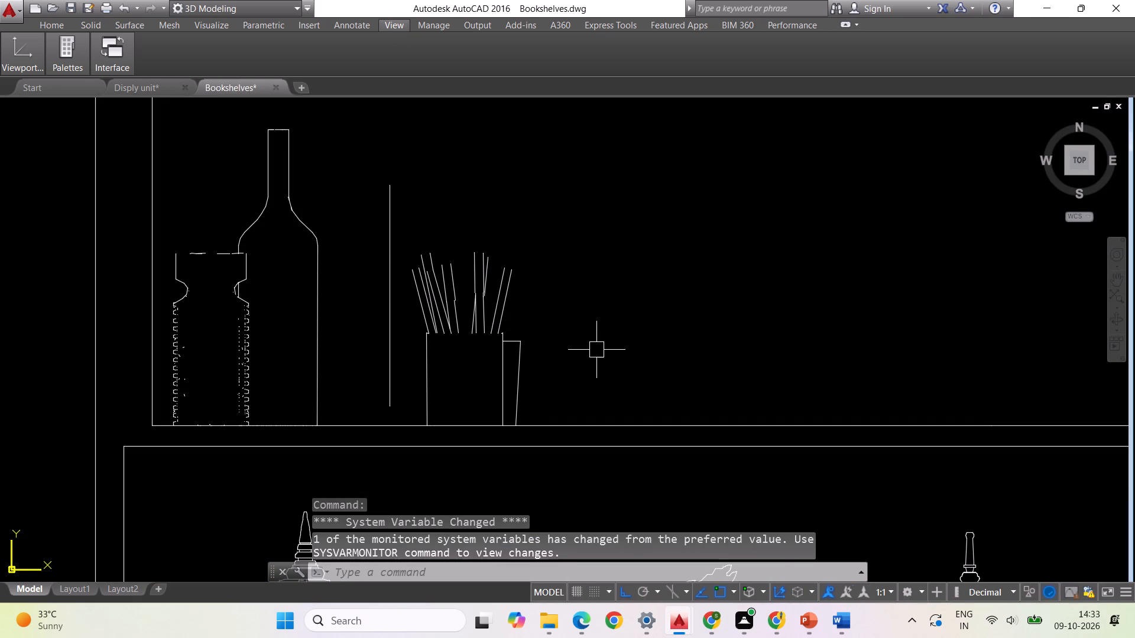
pyautogui.scroll(-1, 403, 372)
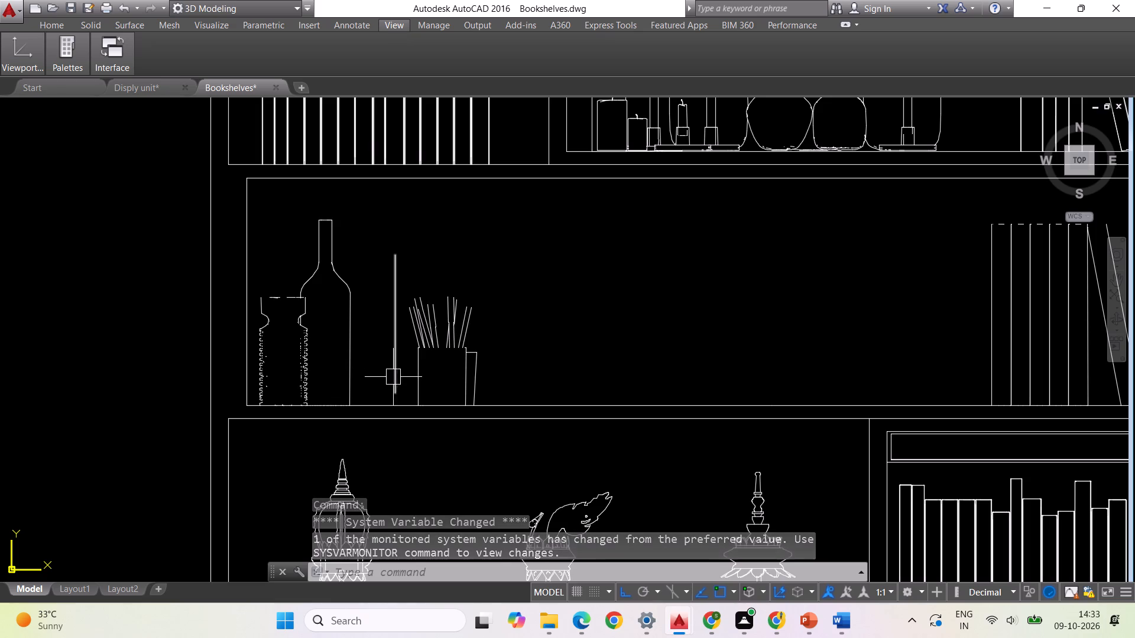
pyautogui.scroll(-2, 342, 373)
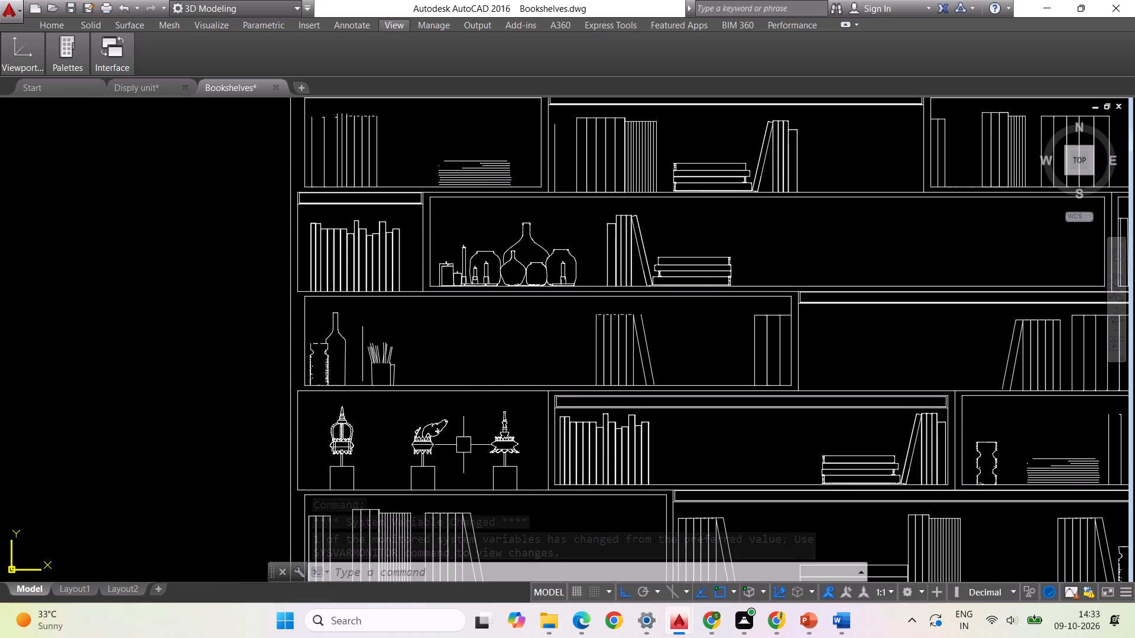
pyautogui.scroll(-1, 463, 380)
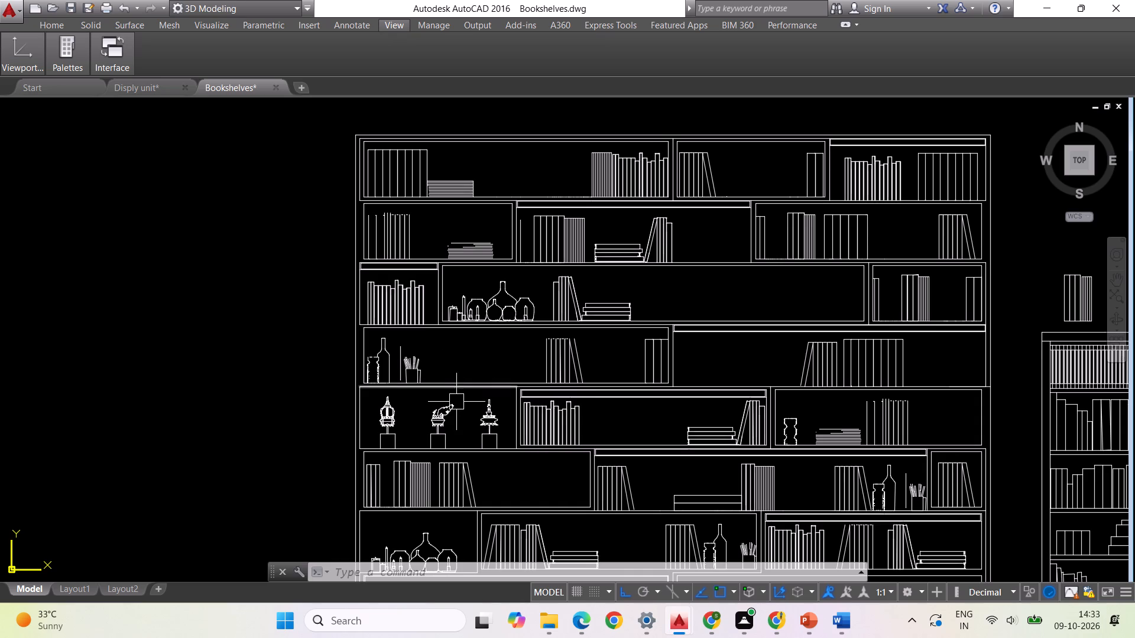
pyautogui.scroll(2, 637, 289)
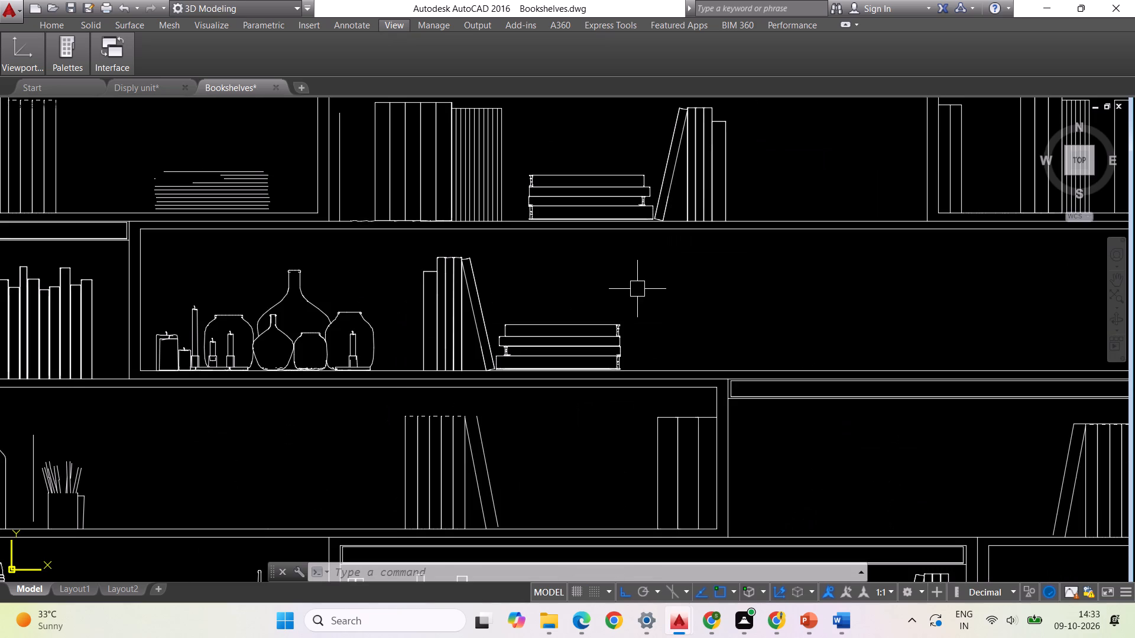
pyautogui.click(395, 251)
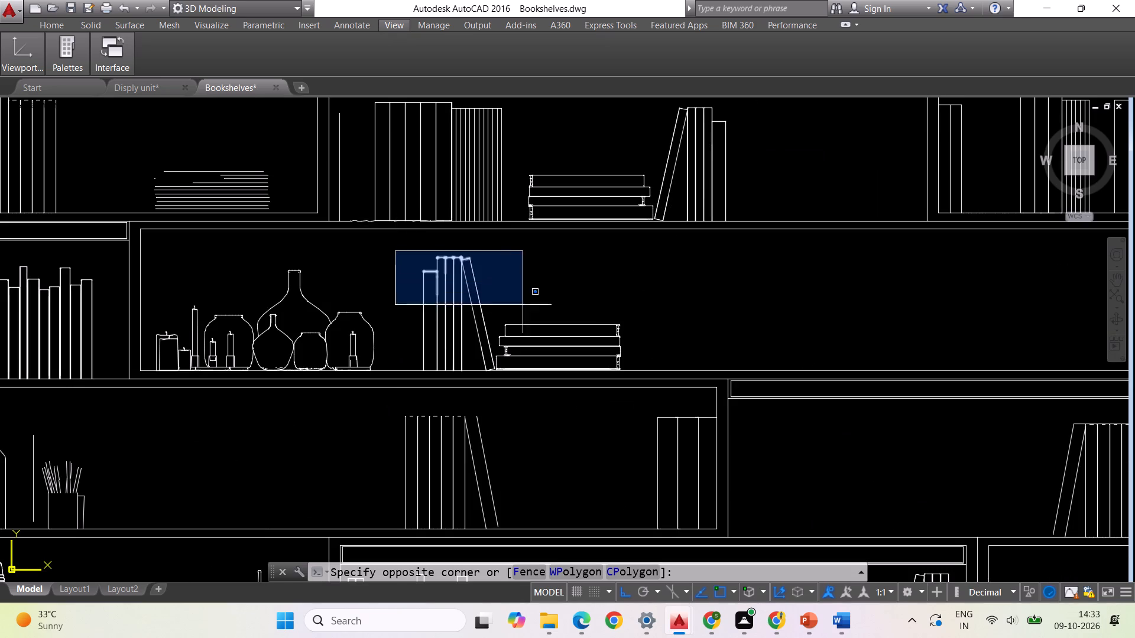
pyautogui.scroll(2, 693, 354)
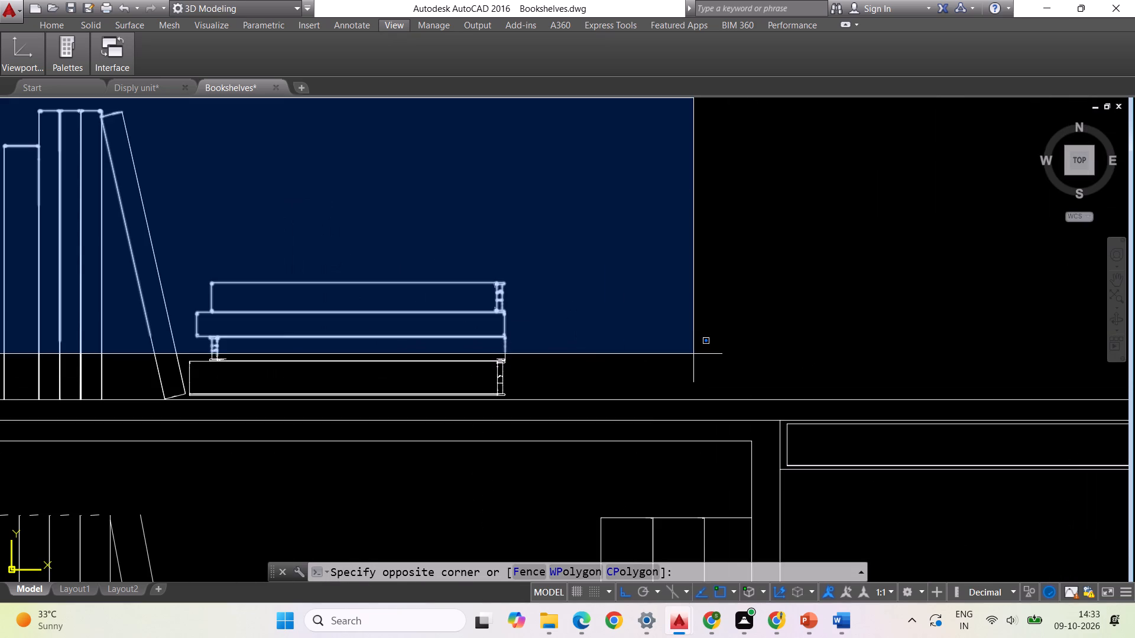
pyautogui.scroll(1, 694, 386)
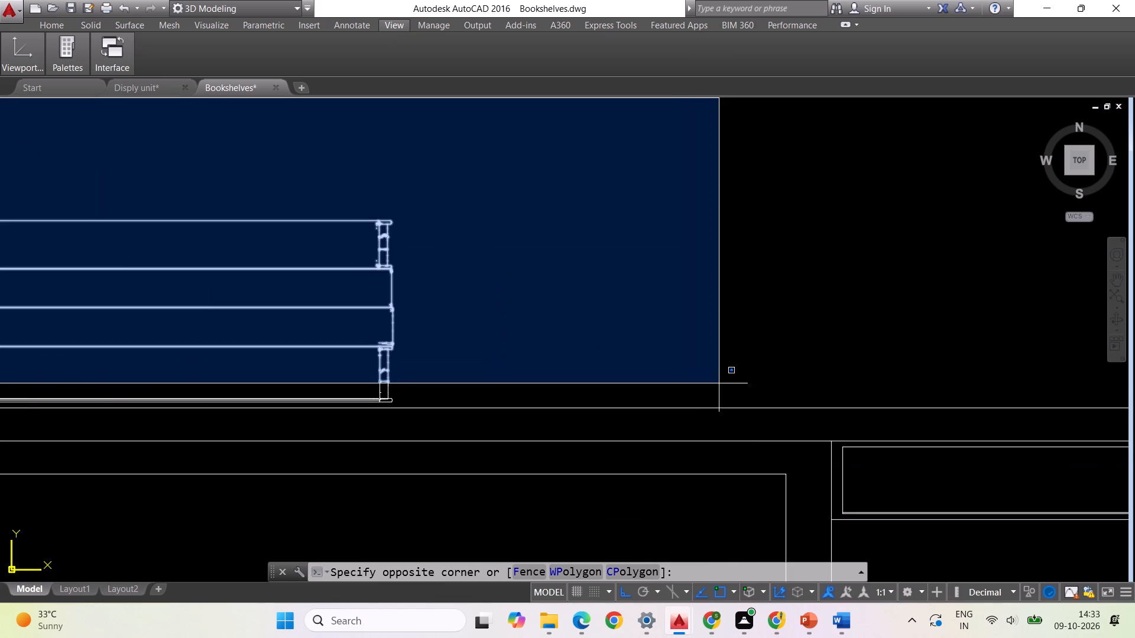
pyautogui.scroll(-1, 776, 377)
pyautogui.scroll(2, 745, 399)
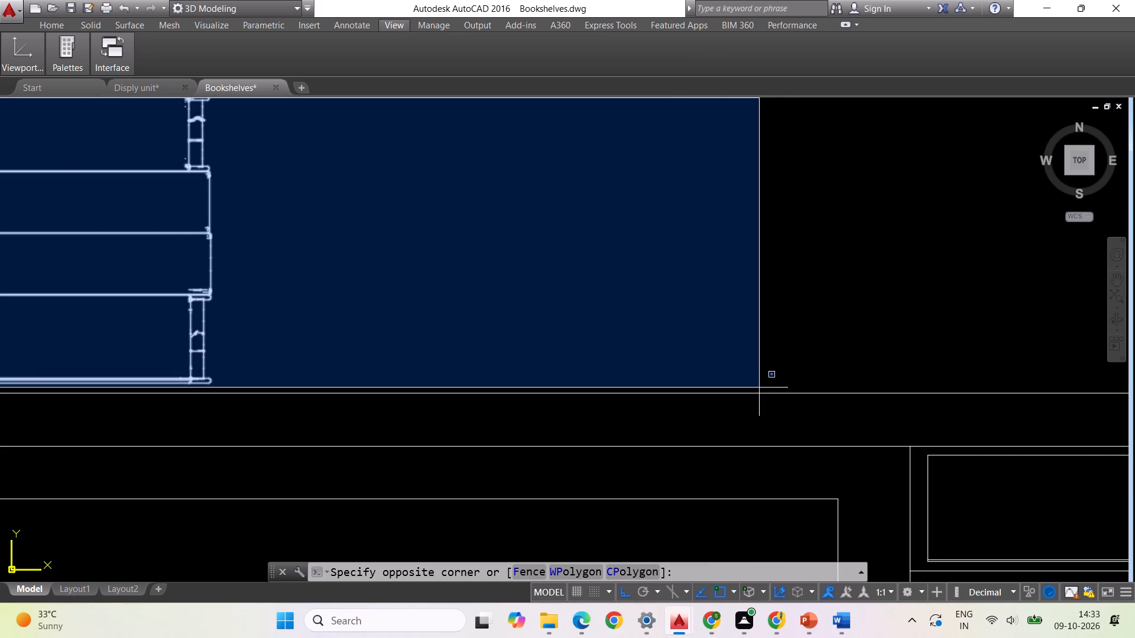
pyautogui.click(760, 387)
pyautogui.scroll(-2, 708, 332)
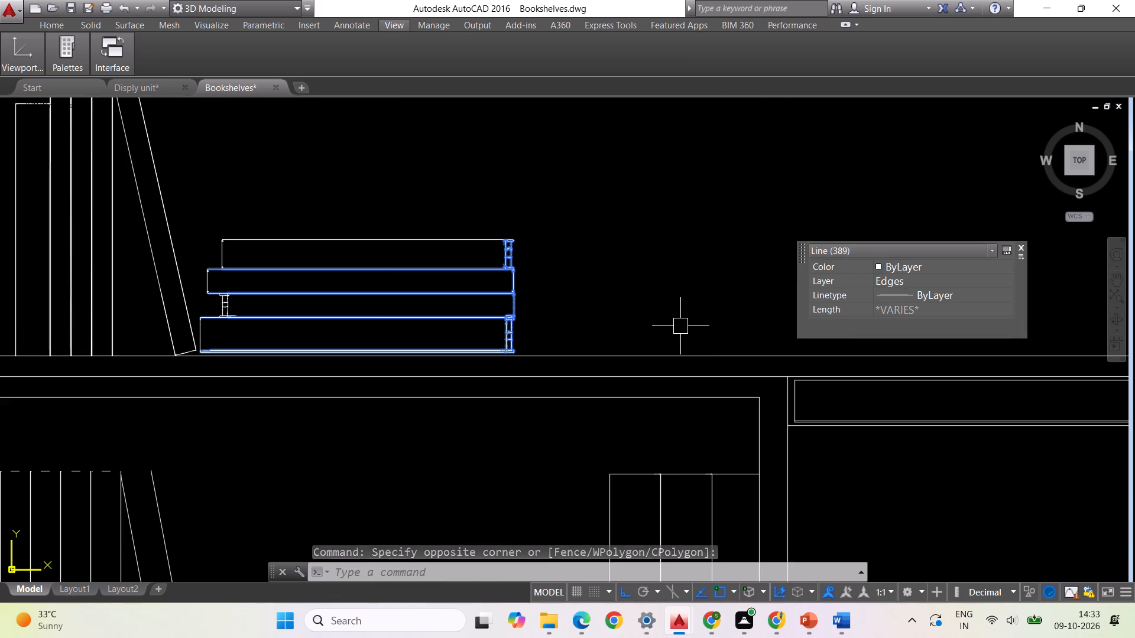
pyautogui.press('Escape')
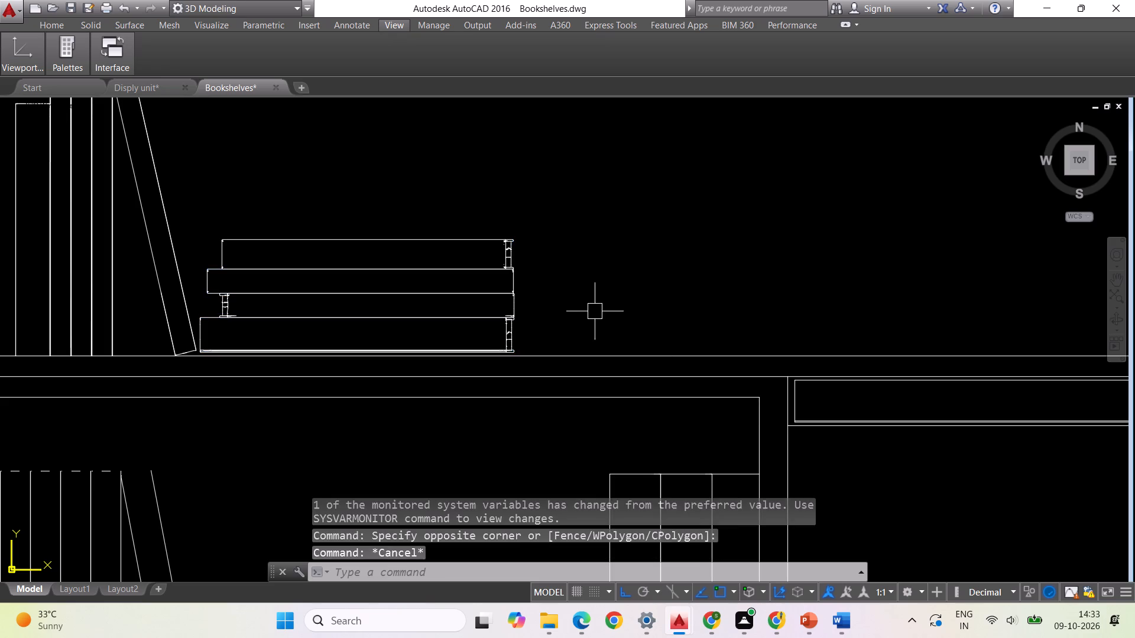
# Copy the upright, leaning and stacked books beside the vases and paste them beside the pencil holder in the Disply unit drawing.
pyautogui.scroll(-1, 598, 308)
pyautogui.click(188, 141)
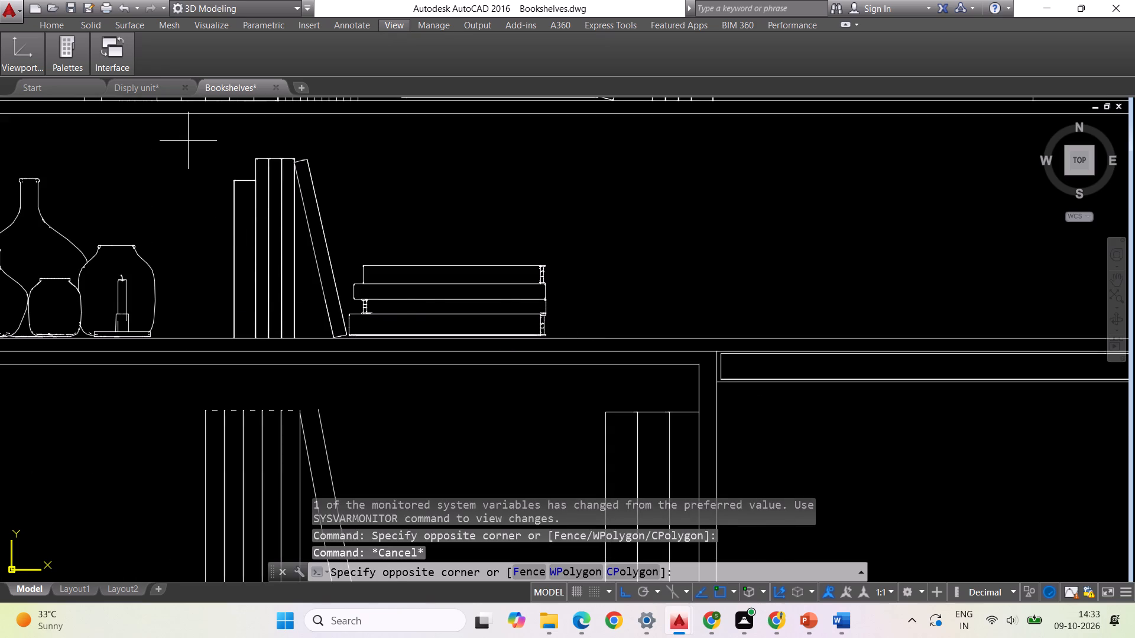
pyautogui.scroll(1, 661, 330)
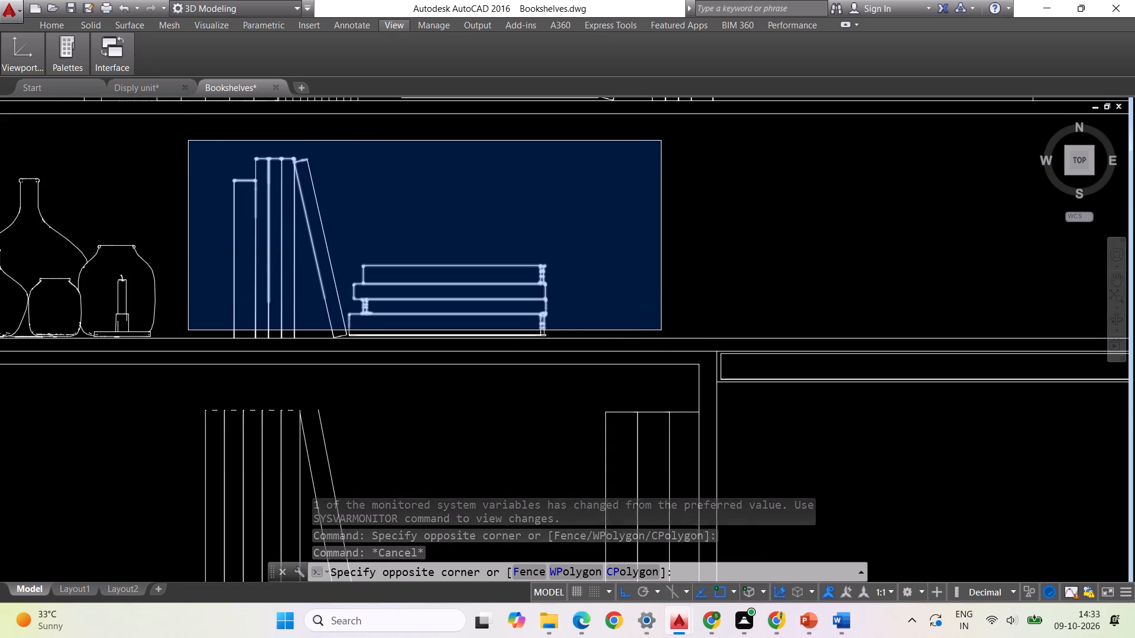
pyautogui.scroll(1, 661, 330)
pyautogui.scroll(-1, 726, 336)
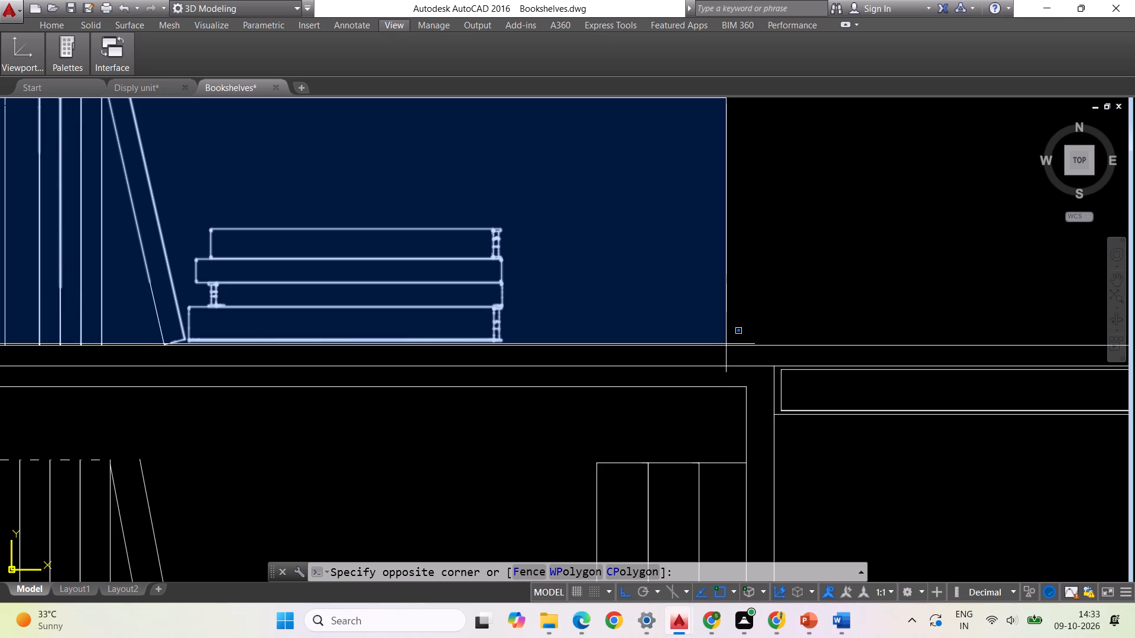
pyautogui.click(726, 344)
pyautogui.scroll(-1, 621, 294)
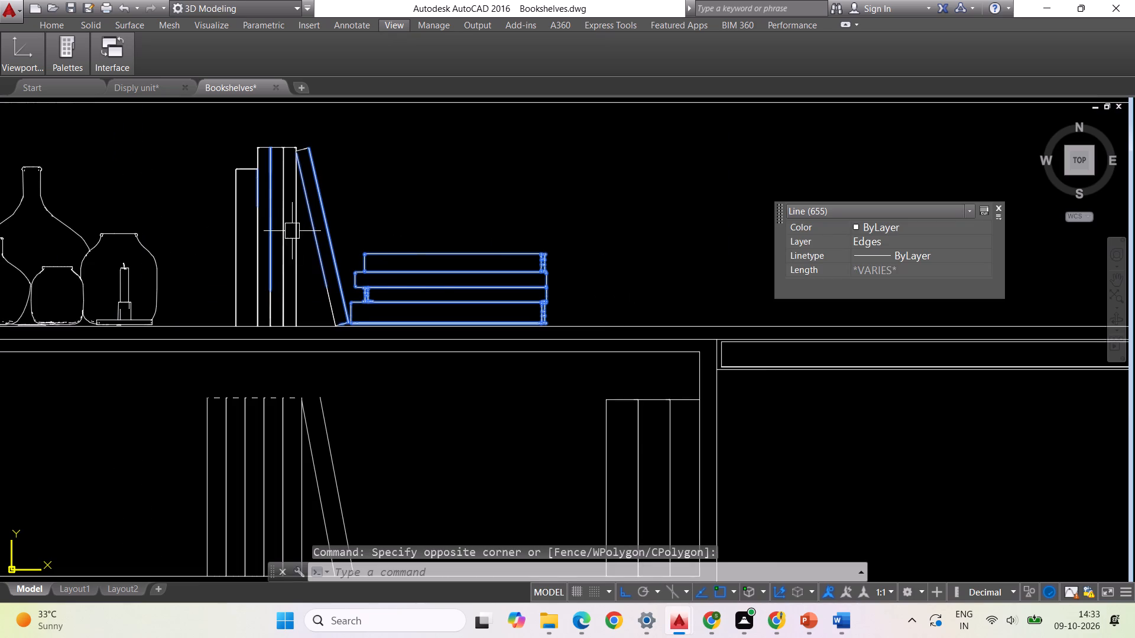
pyautogui.click(171, 160)
pyautogui.click(351, 250)
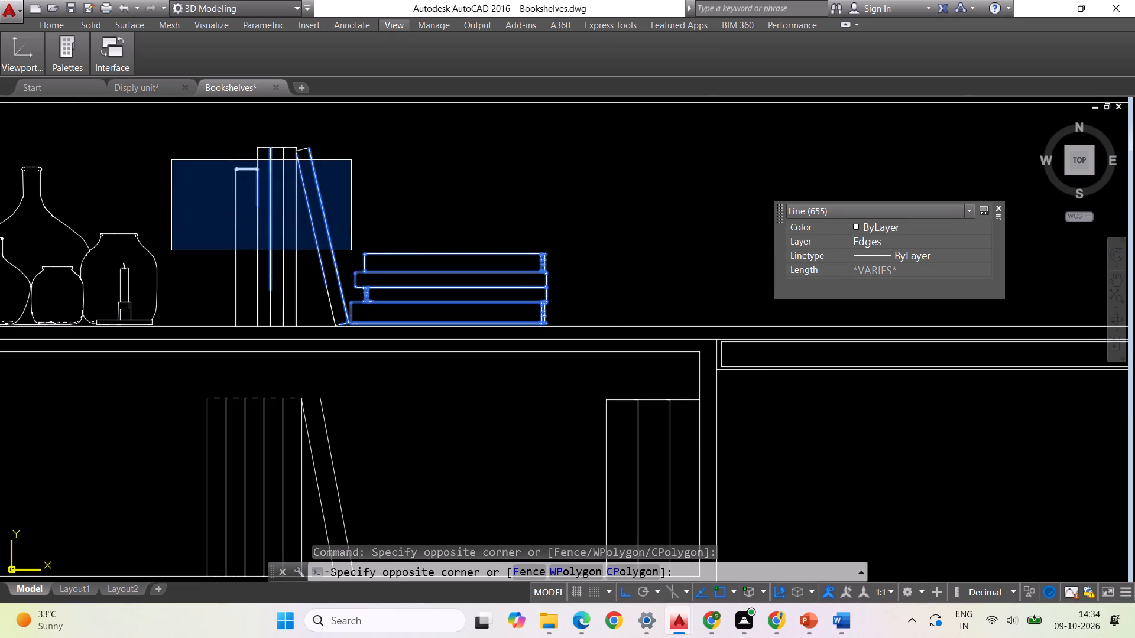
pyautogui.moveTo(442, 235); pyautogui.dragTo(437, 226)
pyautogui.click(213, 131)
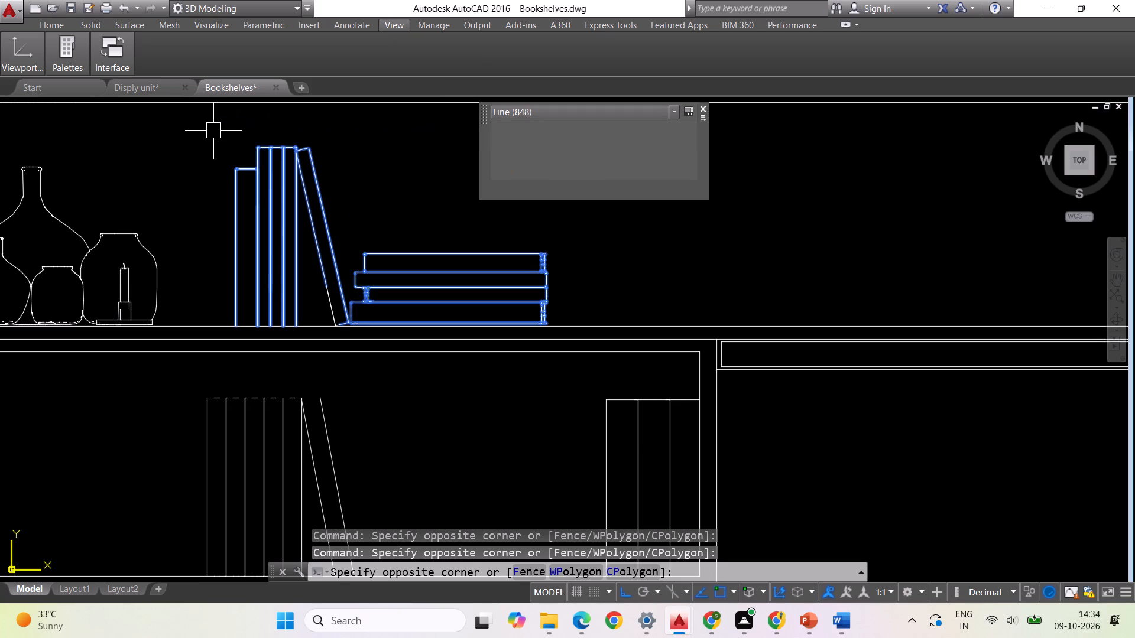
pyautogui.scroll(1, 327, 300)
pyautogui.click(327, 300)
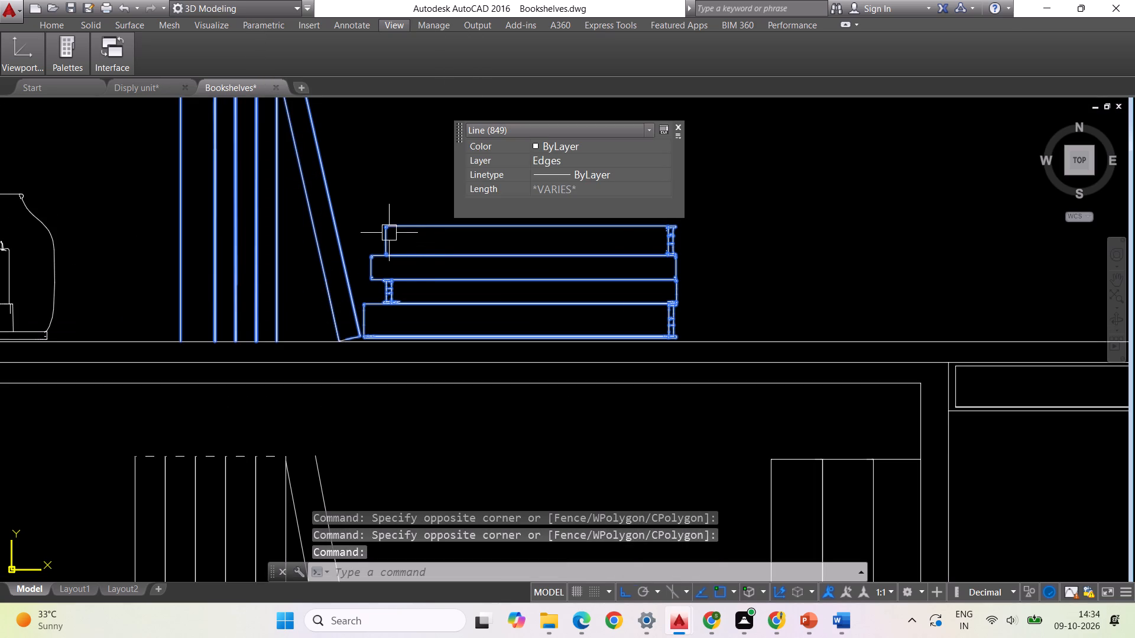
pyautogui.click(382, 234)
pyautogui.click(422, 229)
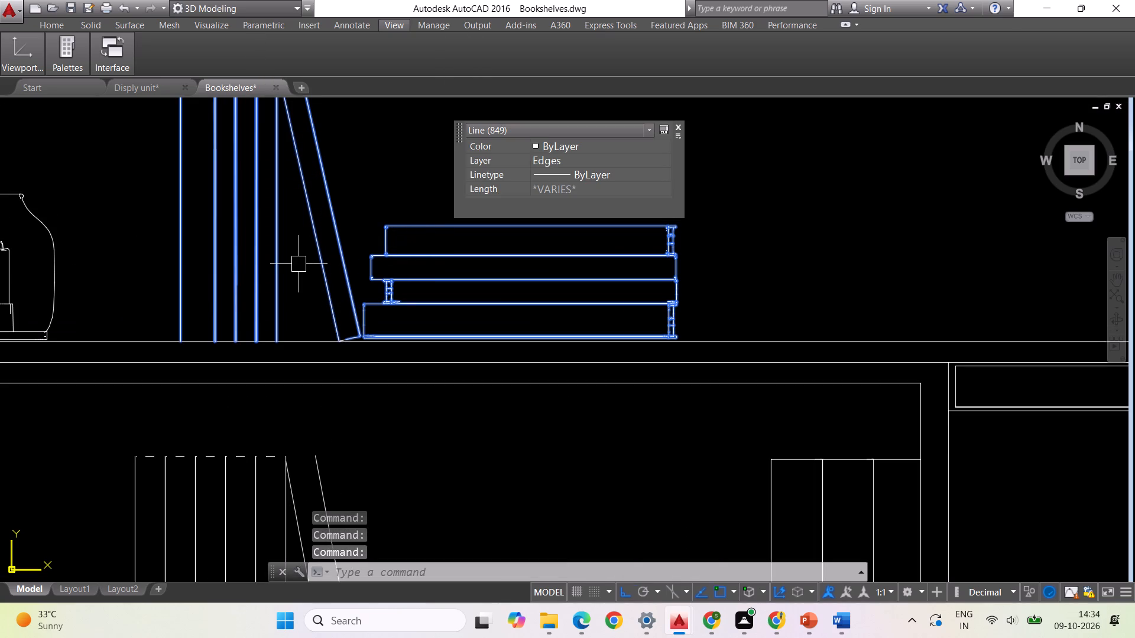
pyautogui.hotkey('ctrl', 'c')
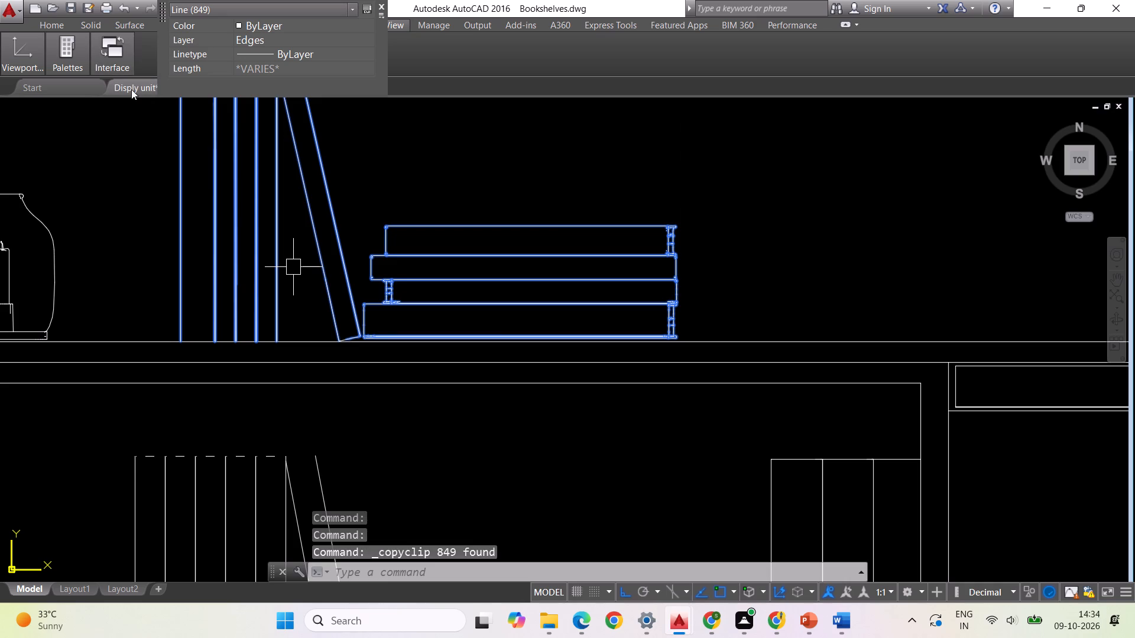
pyautogui.click(140, 93)
pyautogui.scroll(-1, 561, 346)
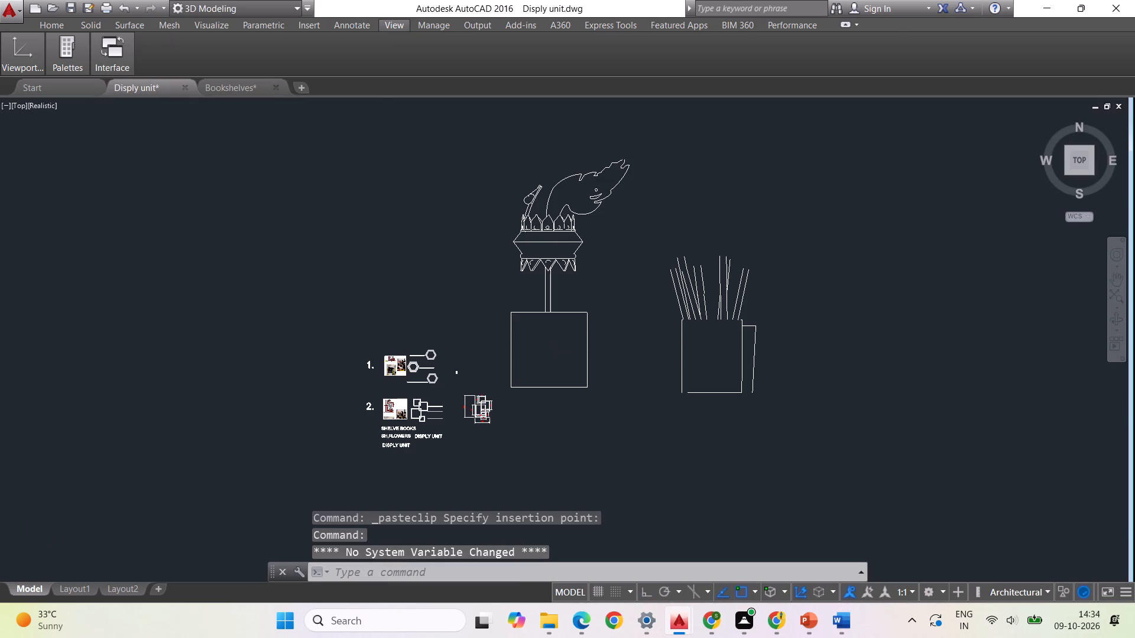
pyautogui.hotkey('ctrl', 'v')
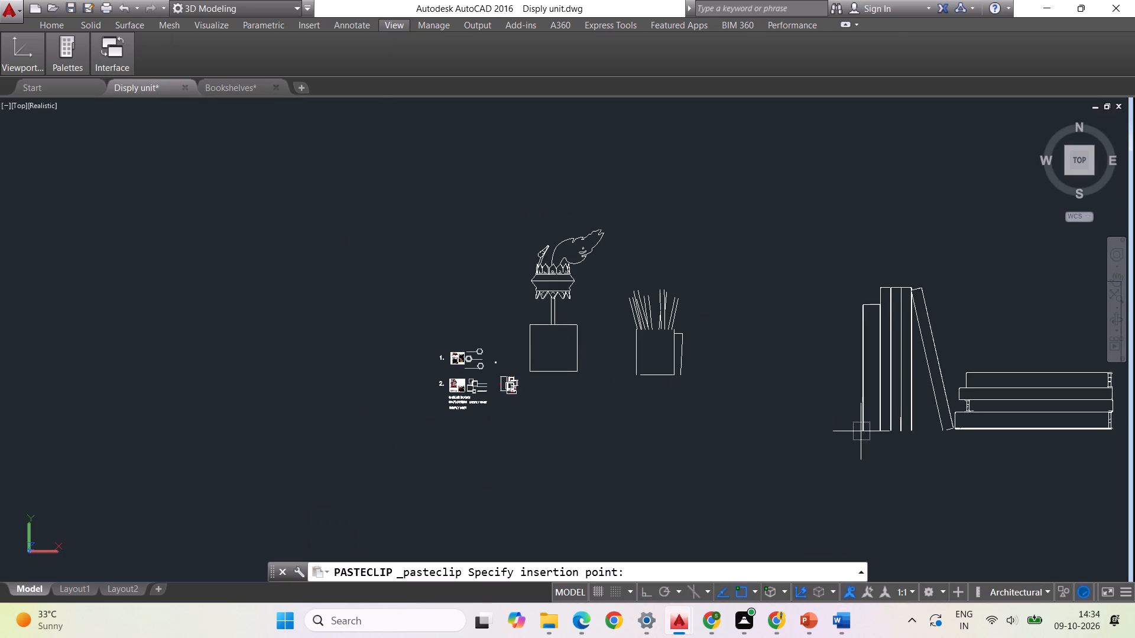
pyautogui.click(778, 394)
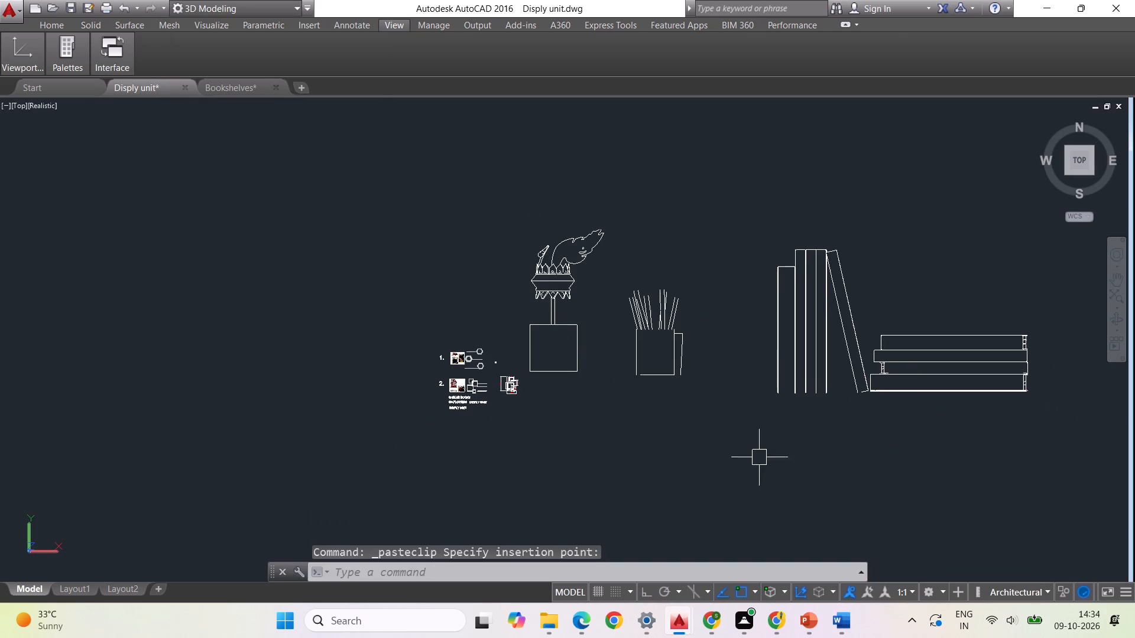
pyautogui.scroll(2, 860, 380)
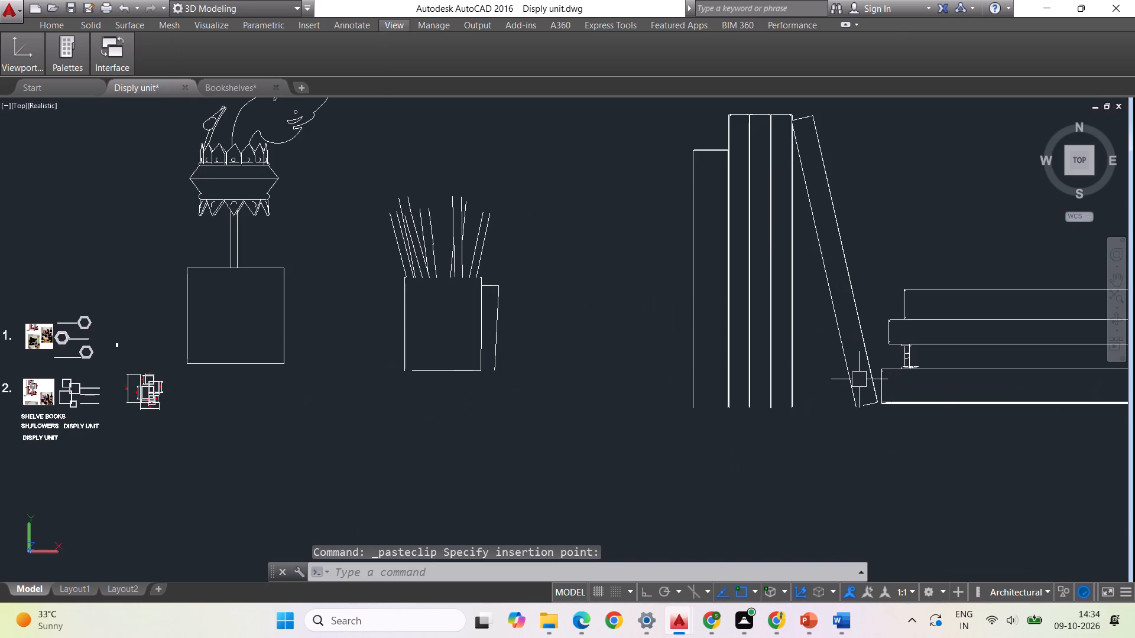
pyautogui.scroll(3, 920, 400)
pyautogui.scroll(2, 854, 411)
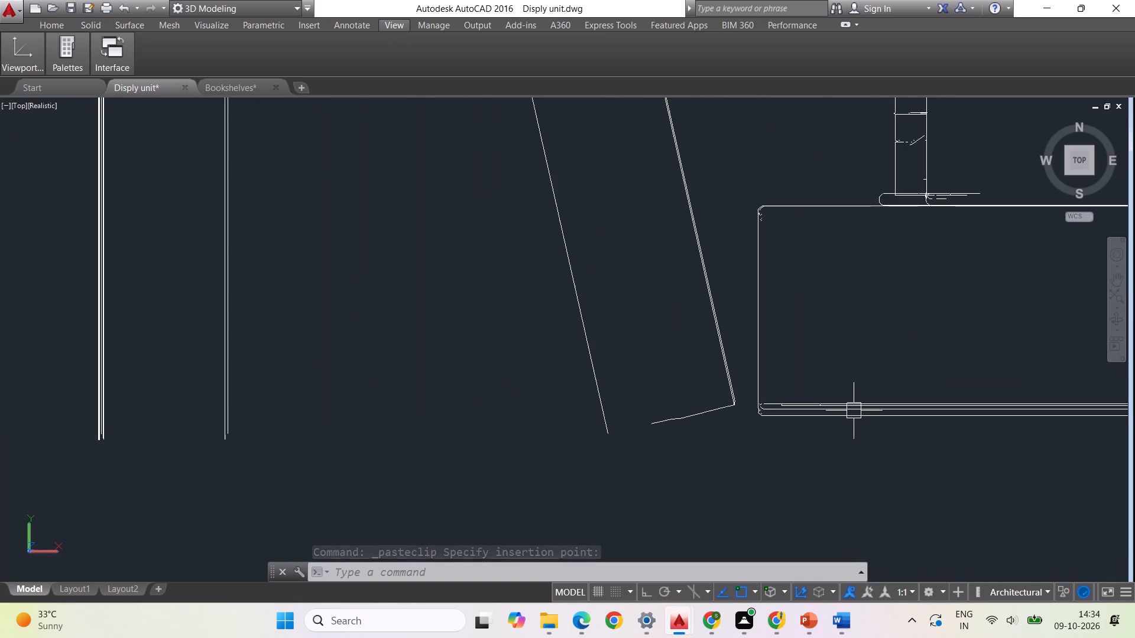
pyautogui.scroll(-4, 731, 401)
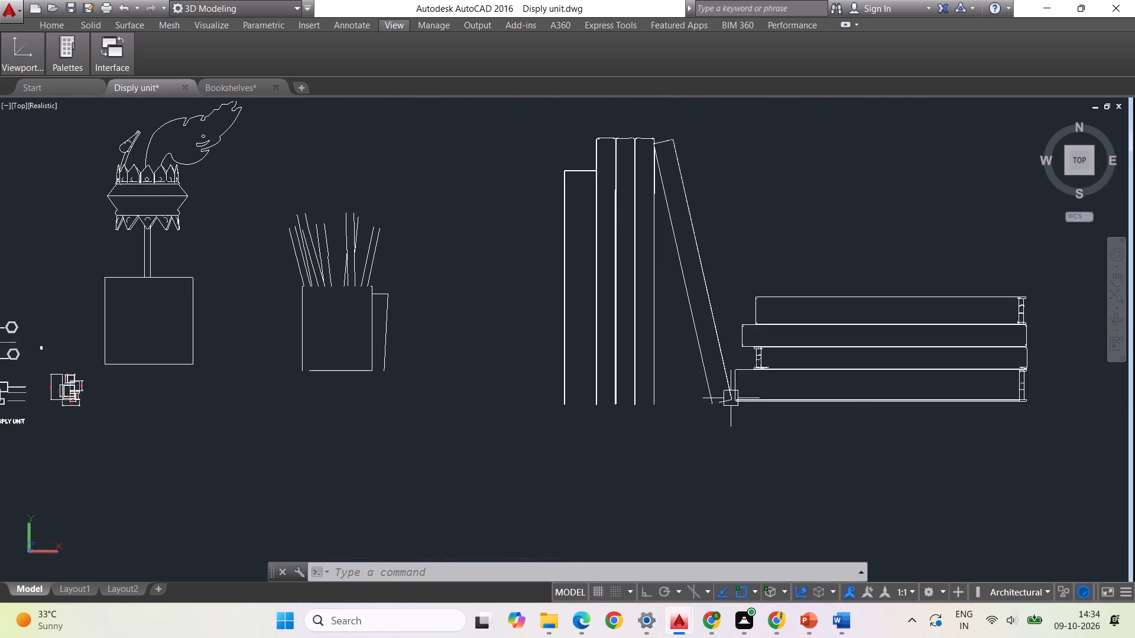
# Delete the pasted upright, leaning and stacked books beside the pencil holder in the Disply unit drawing.
pyautogui.moveTo(515, 109); pyautogui.dragTo(533, 113)
pyautogui.click(1069, 496)
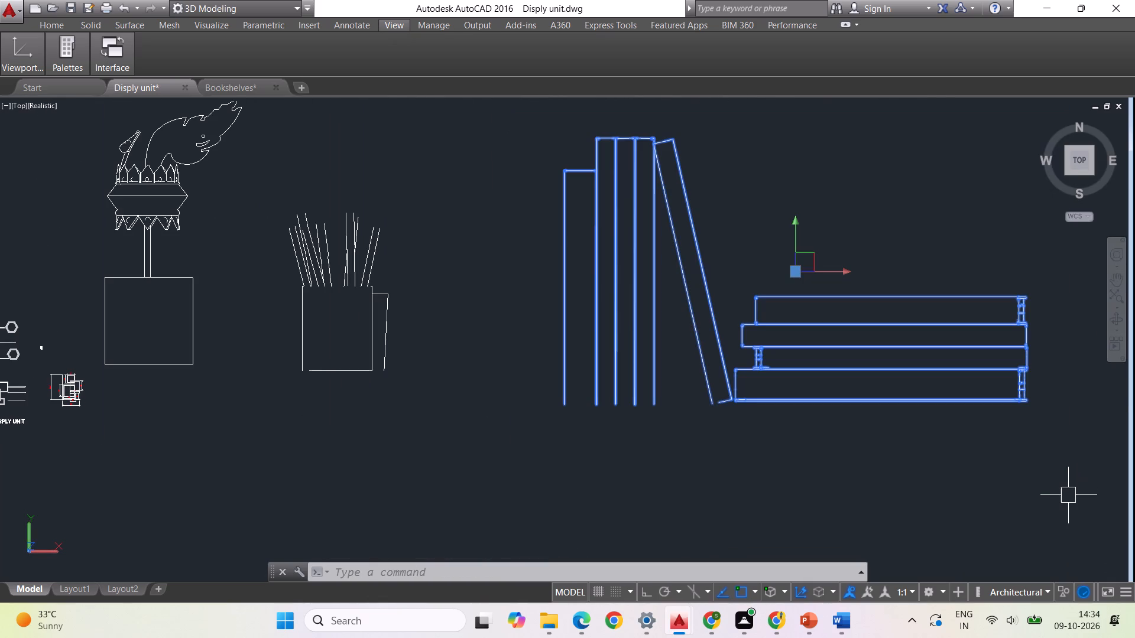
pyautogui.press('Delete')
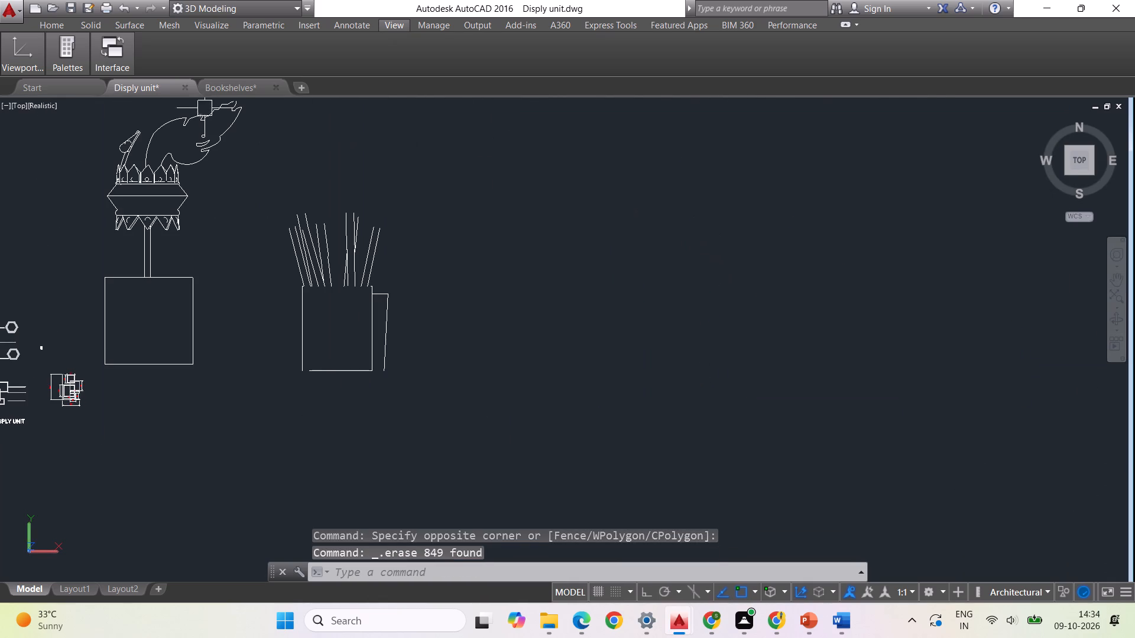
# Copy the complete upright, leaning and stacked books from the Bookshelves drawing and paste them beside the pencil holder in the Disply unit drawing.
pyautogui.click(220, 91)
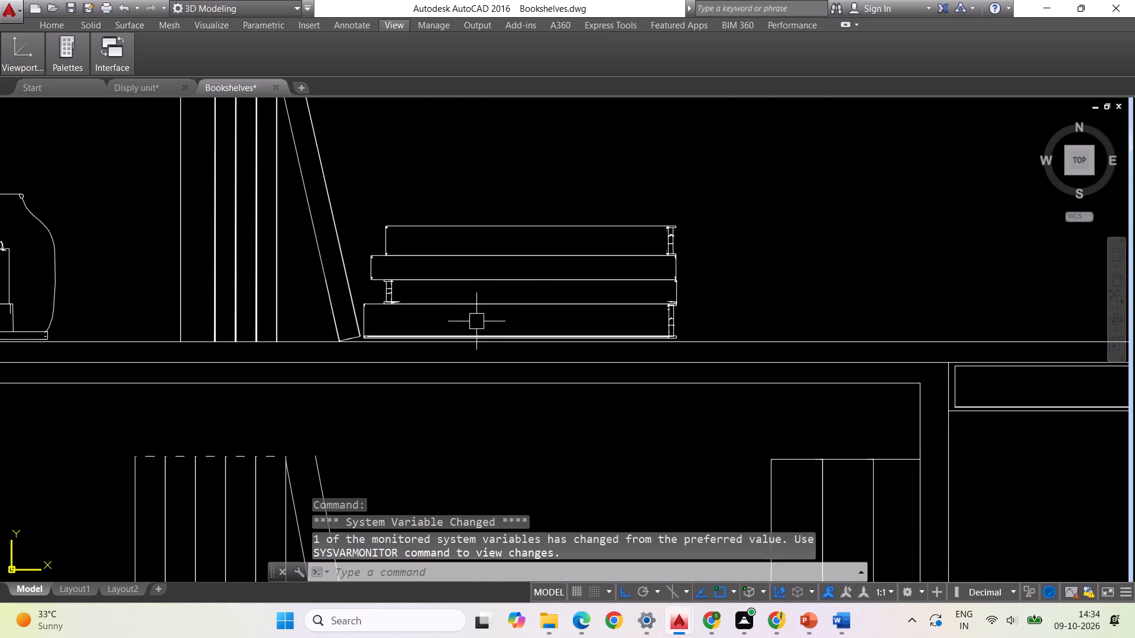
pyautogui.scroll(-1, 714, 416)
pyautogui.click(335, 177)
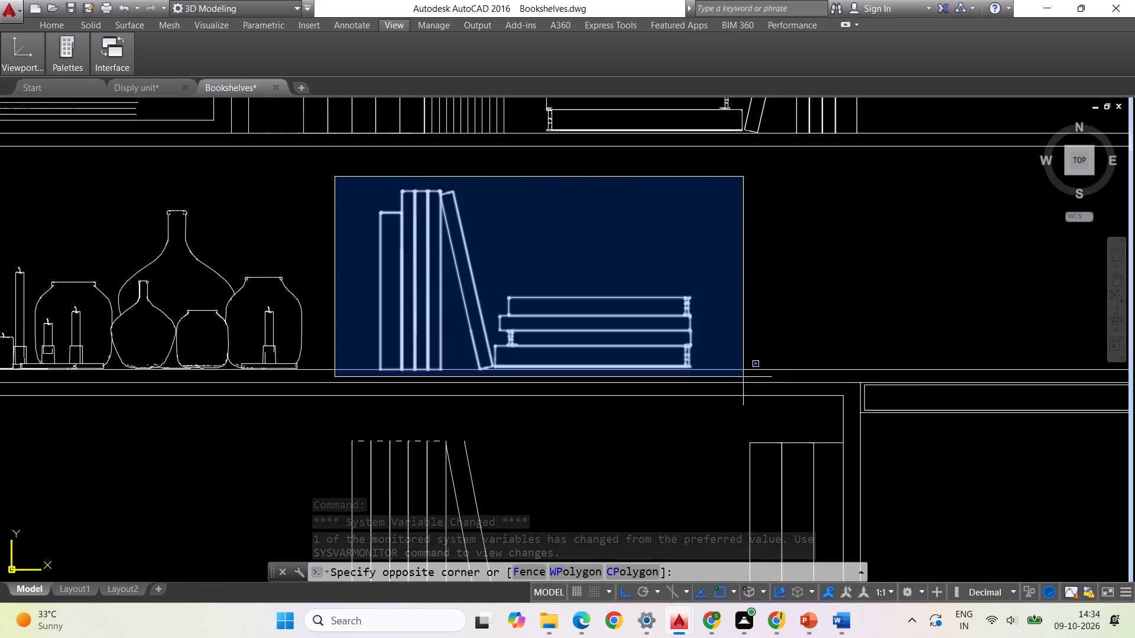
pyautogui.click(748, 374)
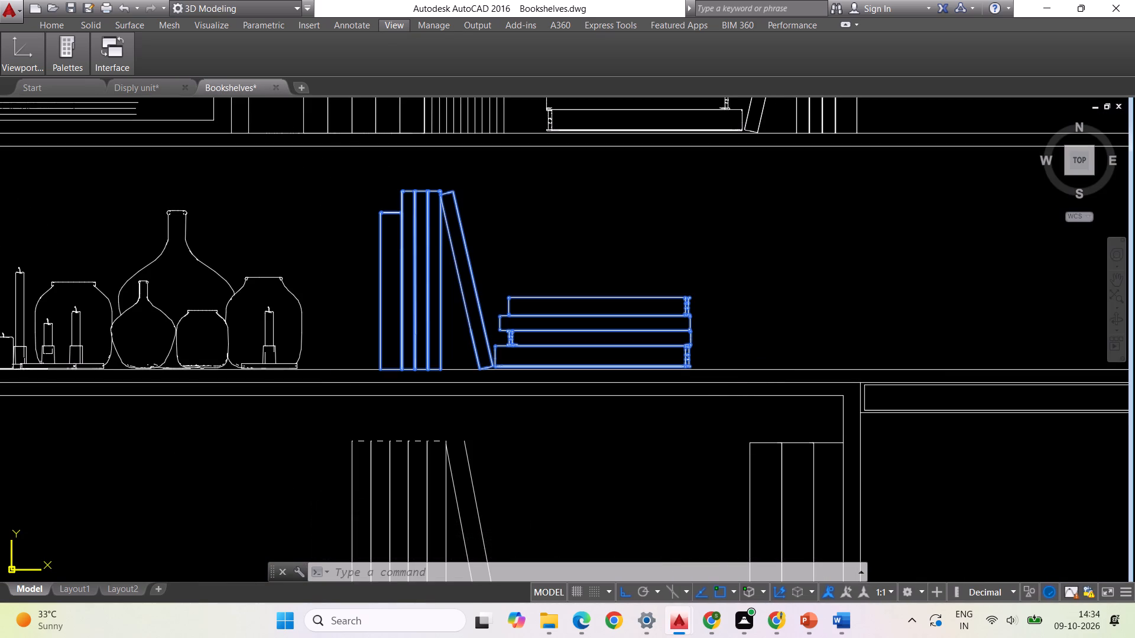
pyautogui.hotkey('ctrl', 'c')
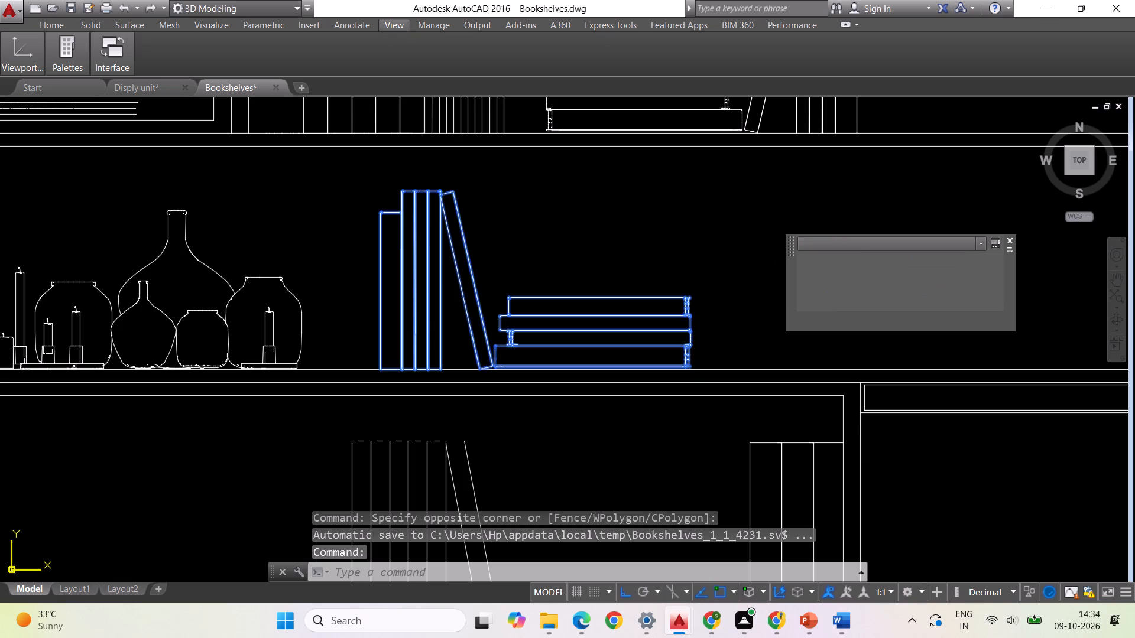
pyautogui.click(127, 86)
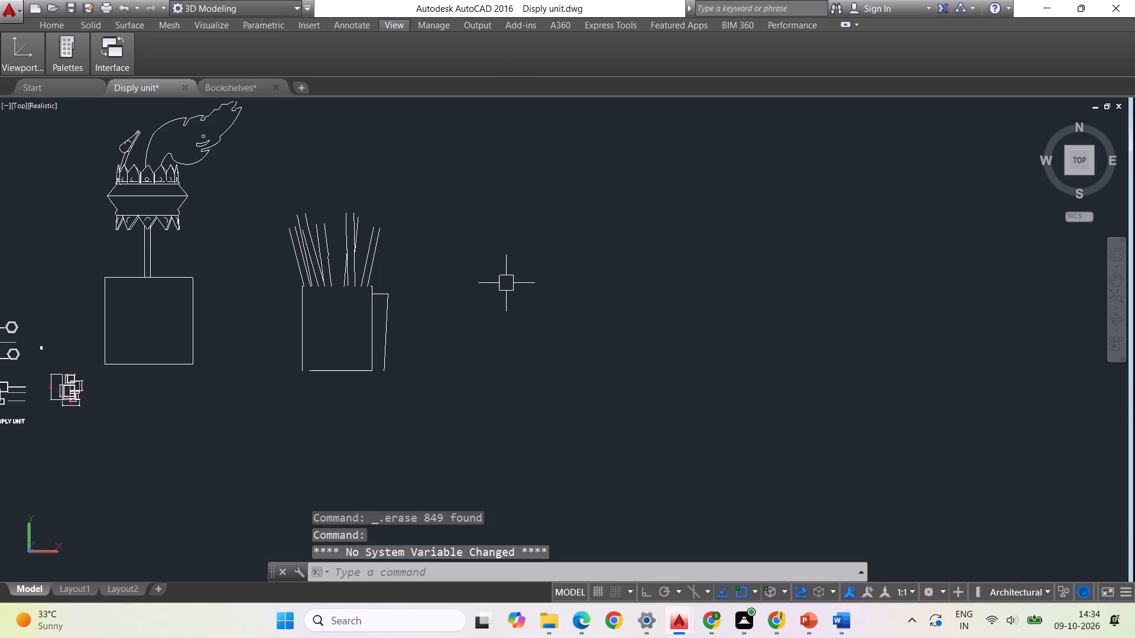
pyautogui.hotkey('ctrl', 'v')
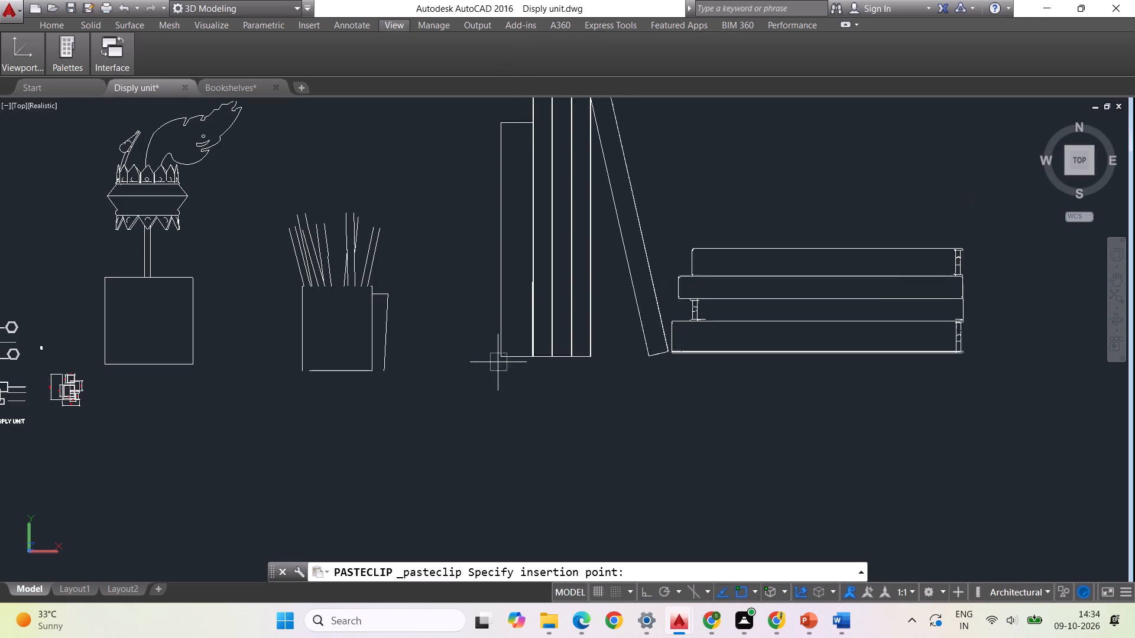
pyautogui.click(494, 387)
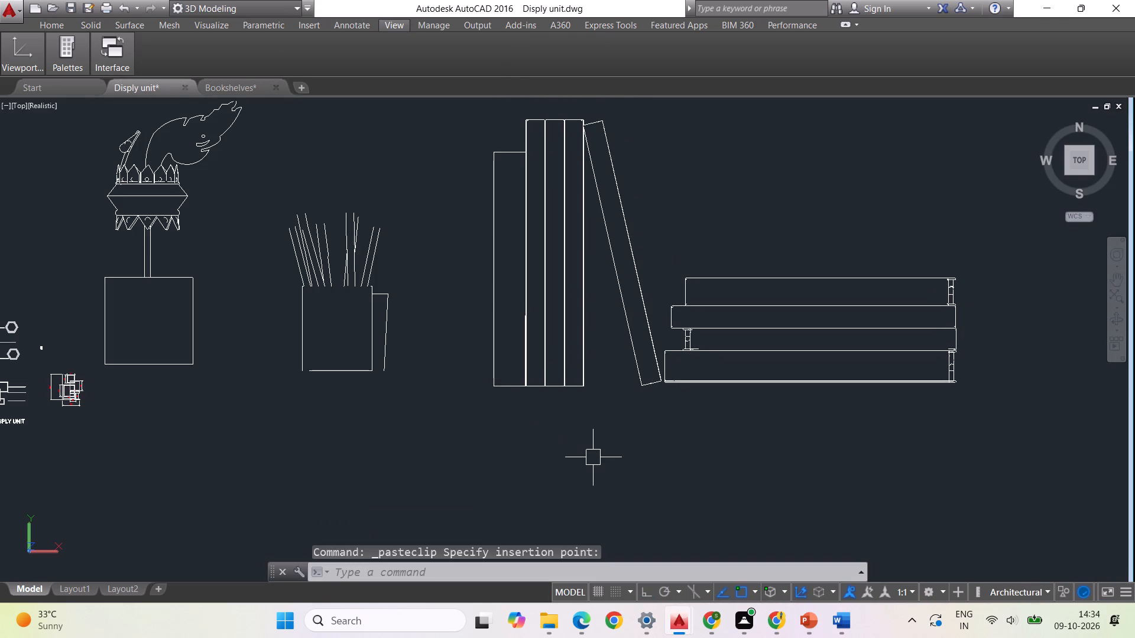
# Scale the pasted books by reference from the stack's lower outer corner, reducing their overall width to roughly one-eighth.
pyautogui.scroll(-1, 550, 475)
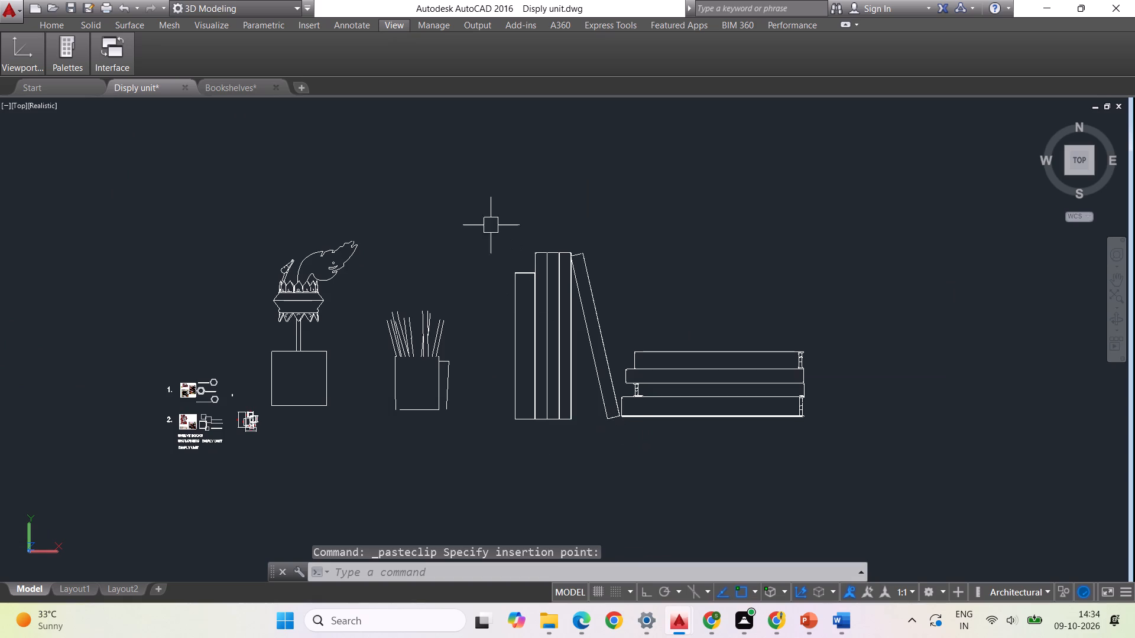
pyautogui.click(488, 216)
pyautogui.click(844, 462)
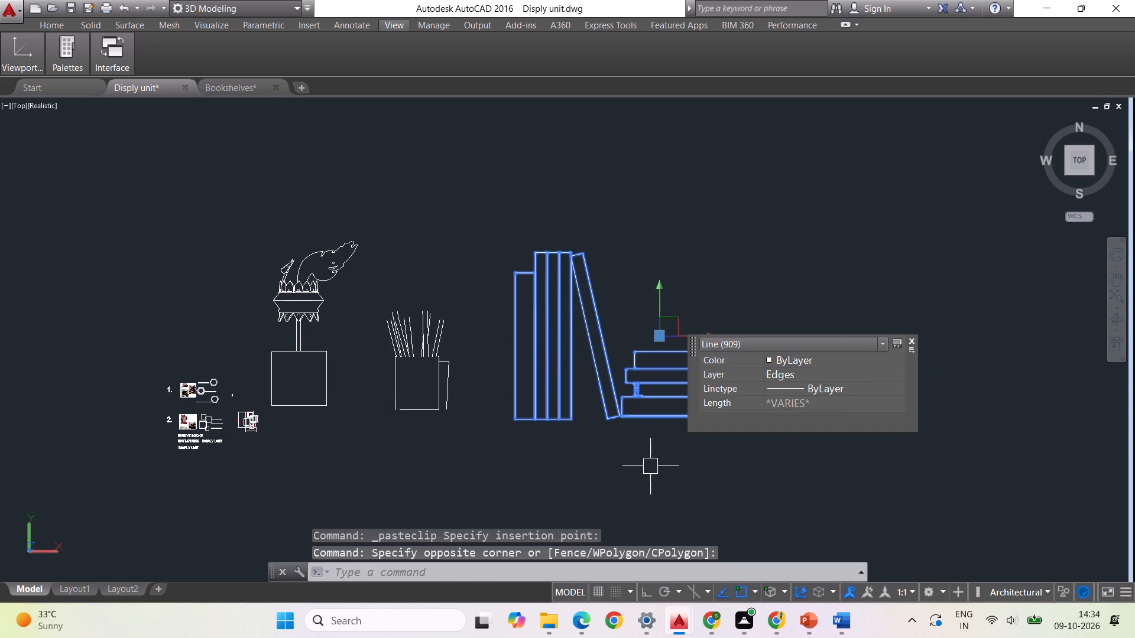
pyautogui.write('SCALE')
pyautogui.press('Return')
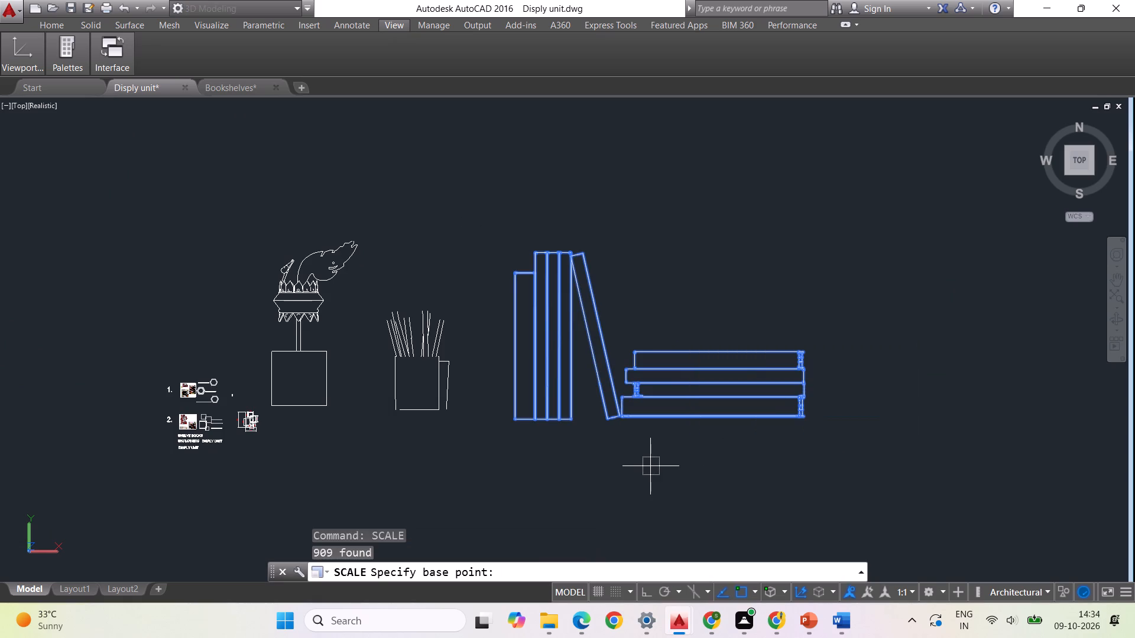
pyautogui.click(799, 416)
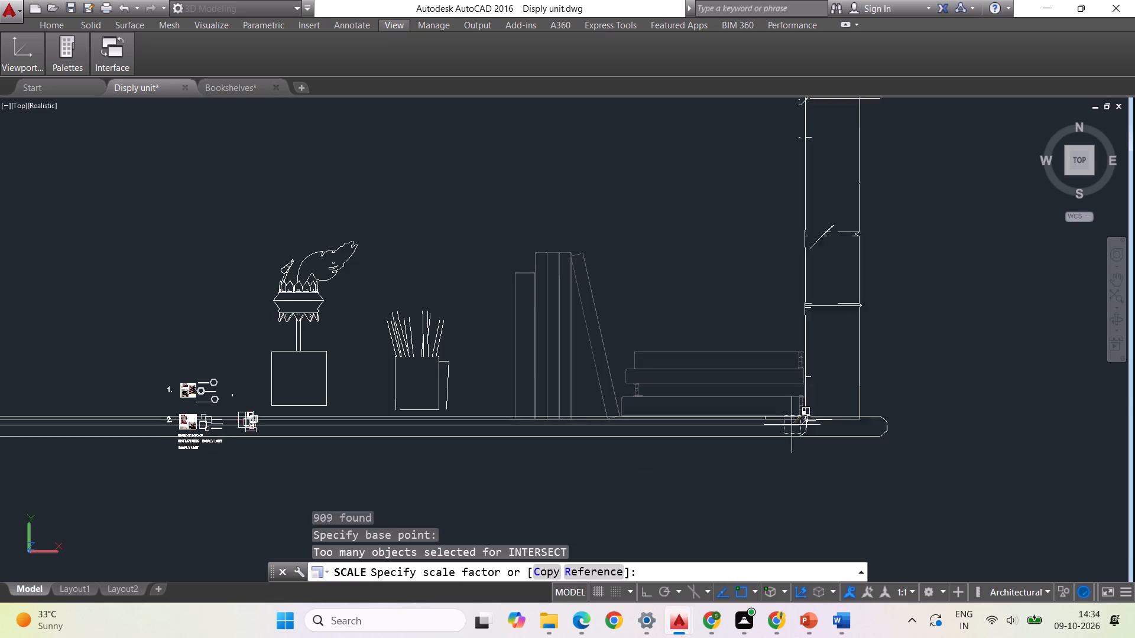
pyautogui.click(595, 569)
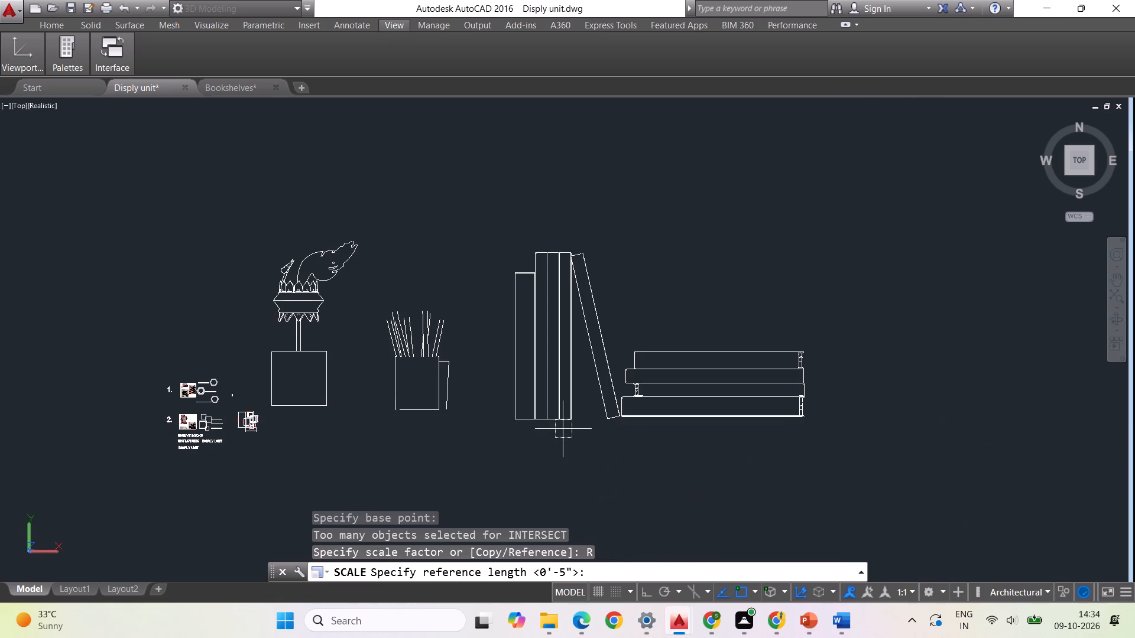
pyautogui.click(511, 421)
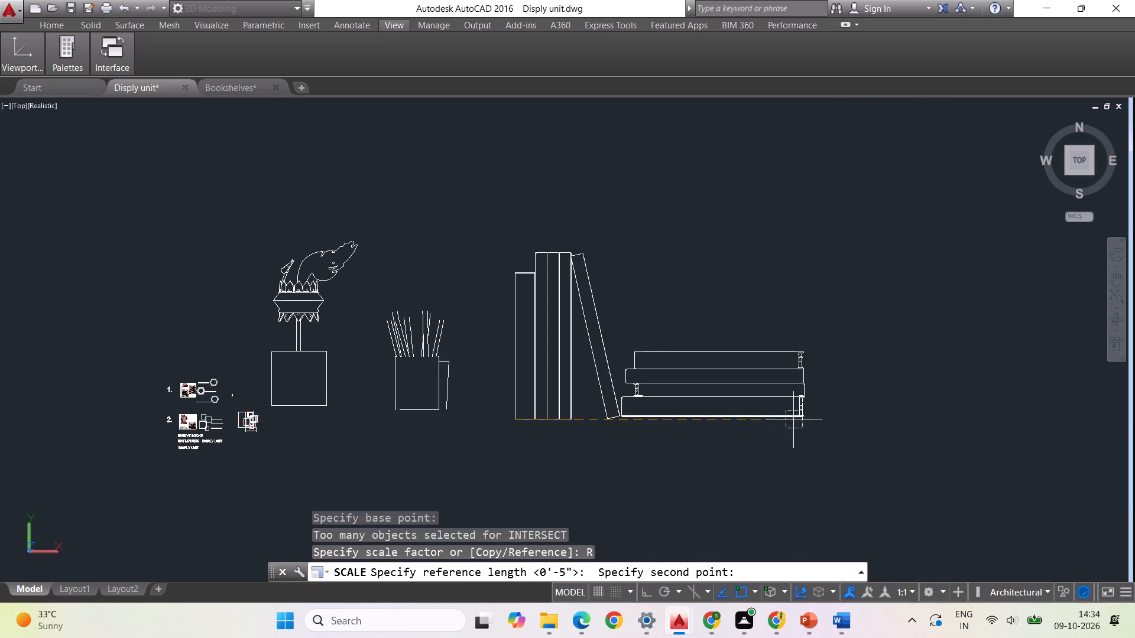
pyautogui.click(804, 416)
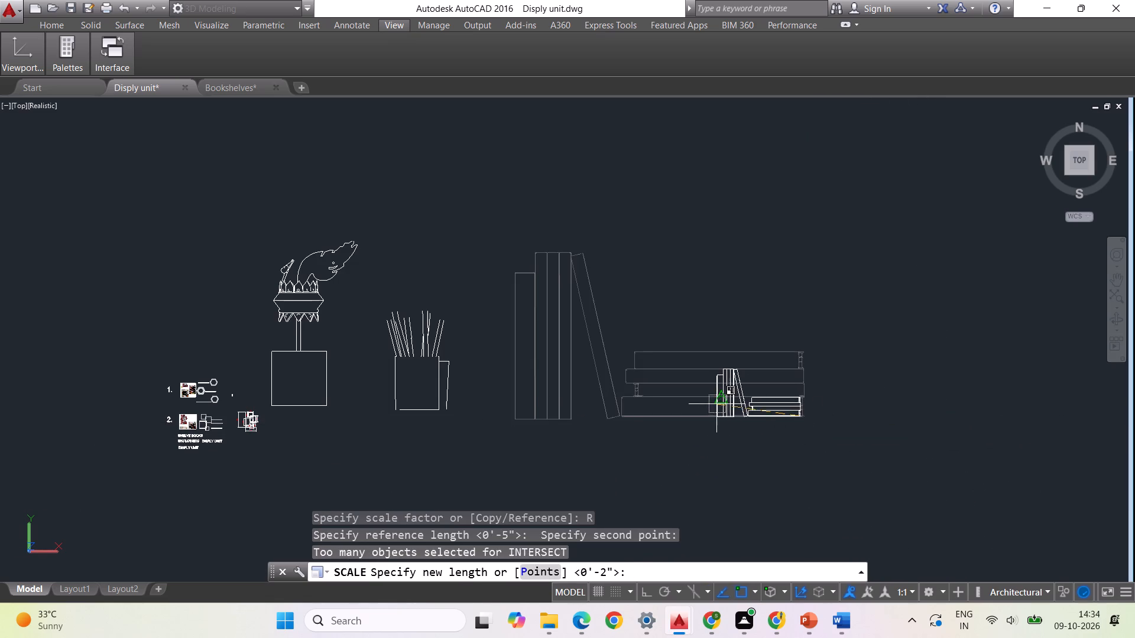
pyautogui.click(763, 408)
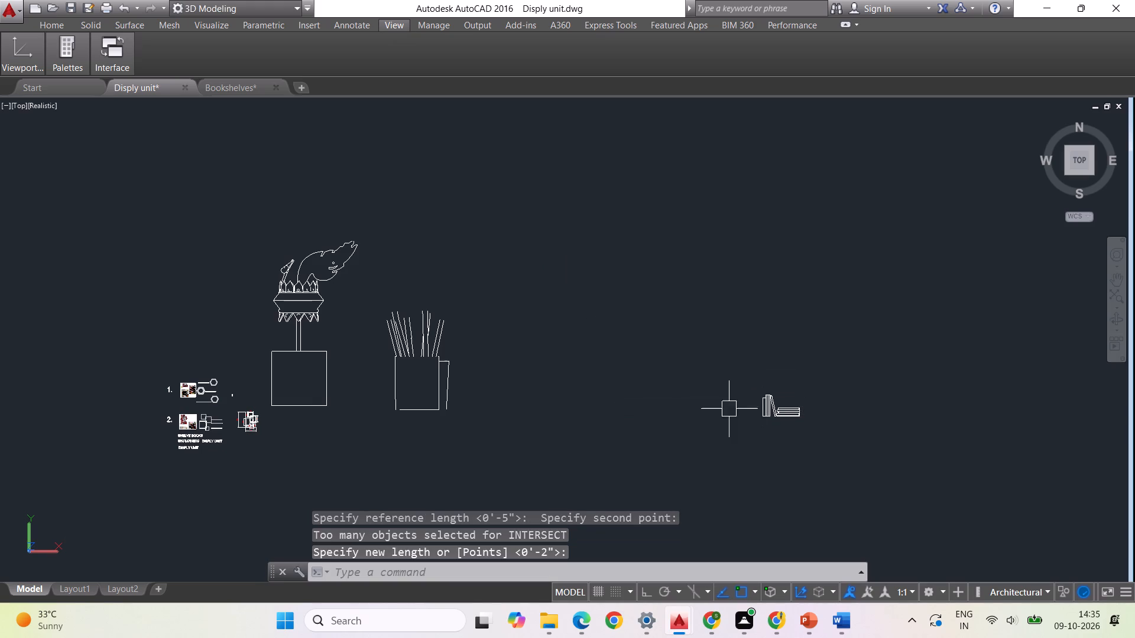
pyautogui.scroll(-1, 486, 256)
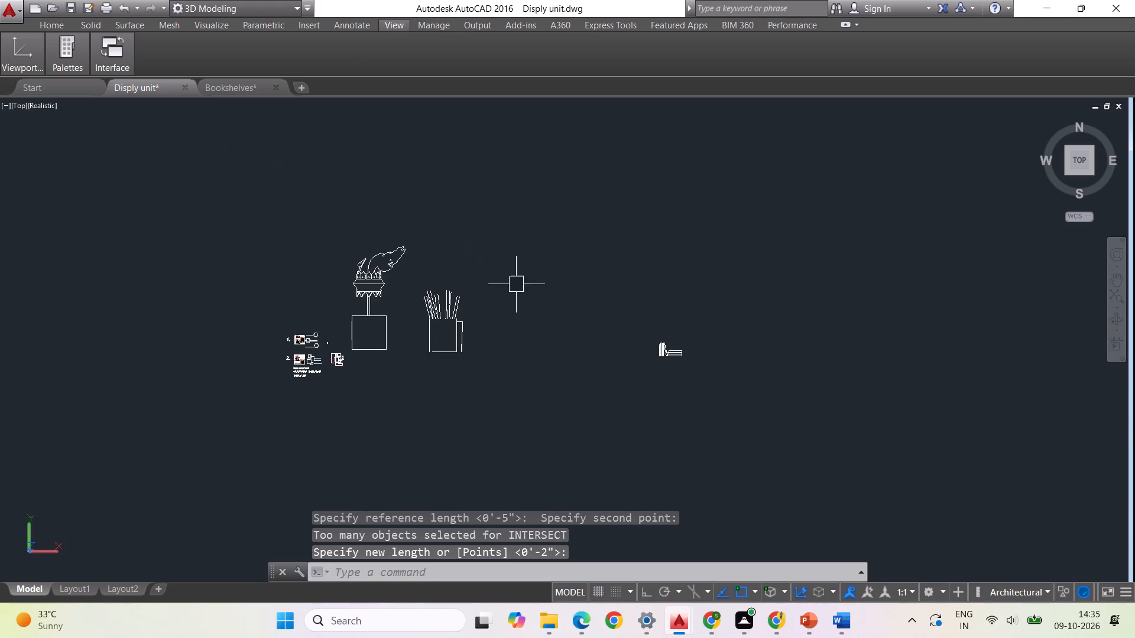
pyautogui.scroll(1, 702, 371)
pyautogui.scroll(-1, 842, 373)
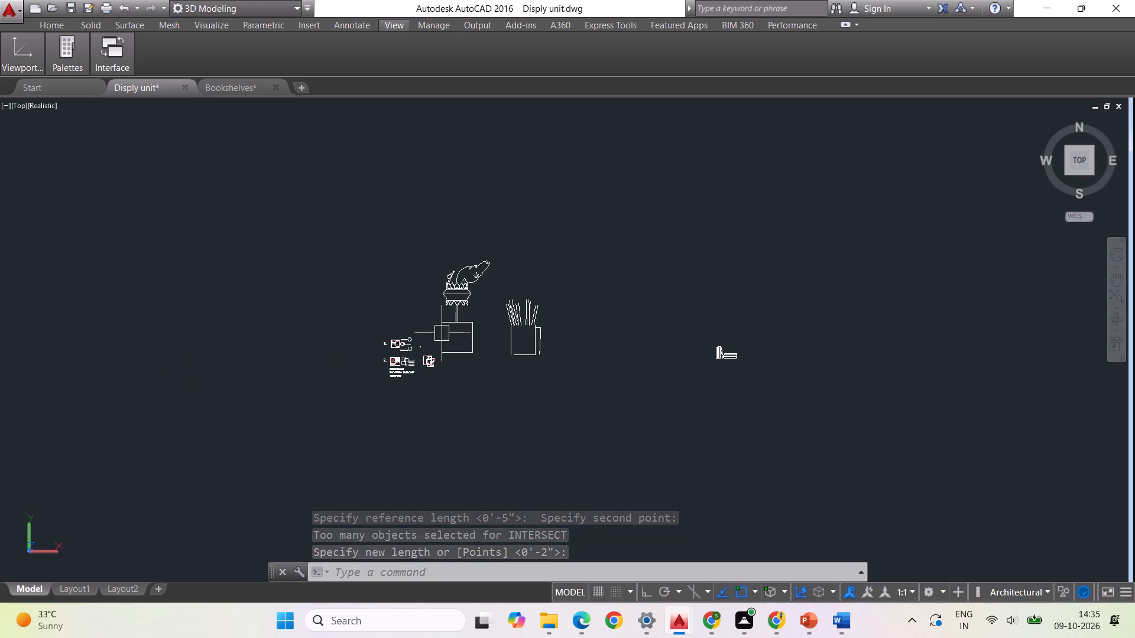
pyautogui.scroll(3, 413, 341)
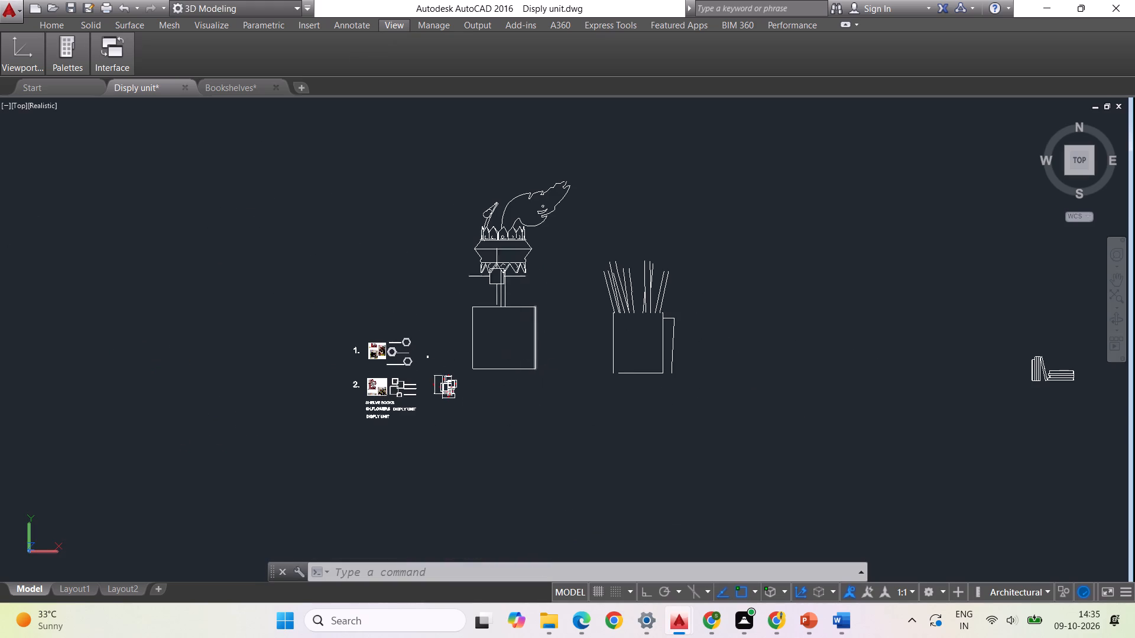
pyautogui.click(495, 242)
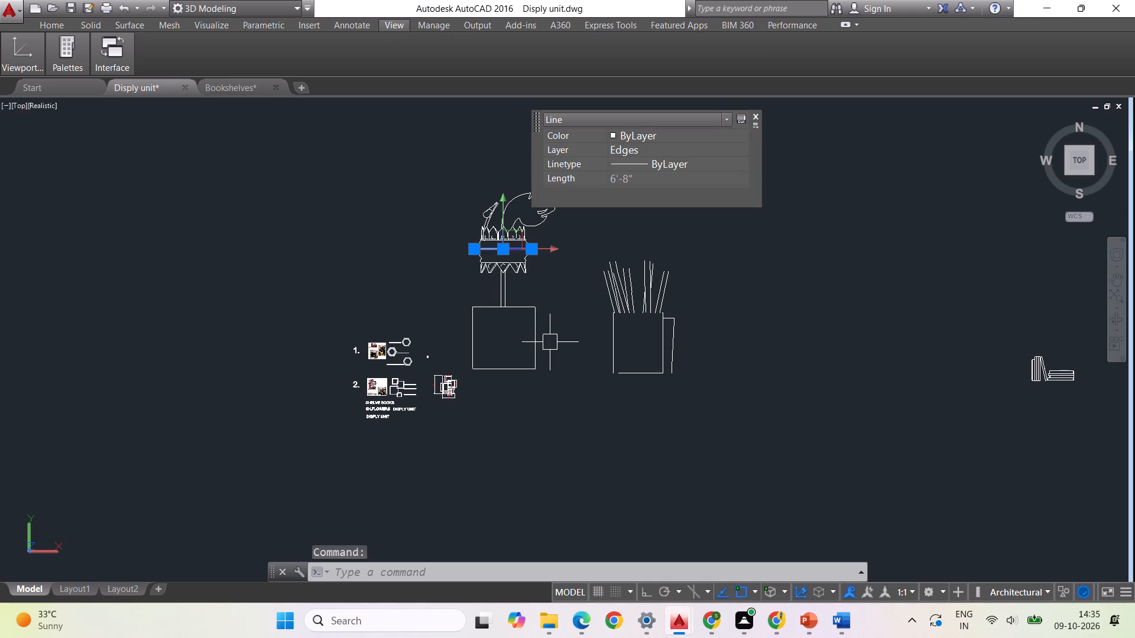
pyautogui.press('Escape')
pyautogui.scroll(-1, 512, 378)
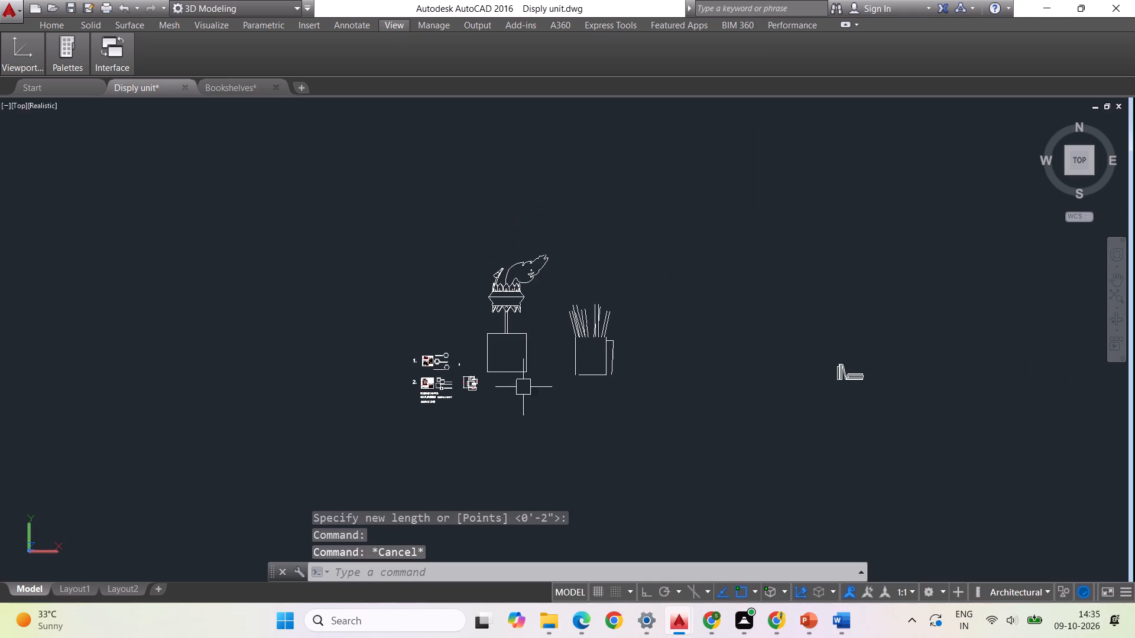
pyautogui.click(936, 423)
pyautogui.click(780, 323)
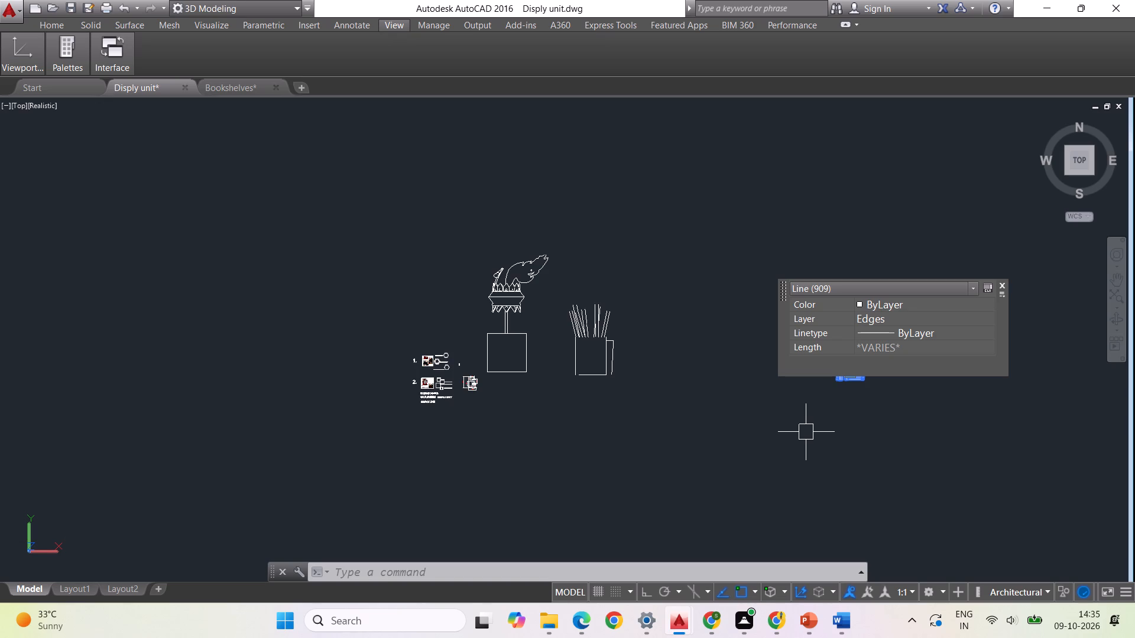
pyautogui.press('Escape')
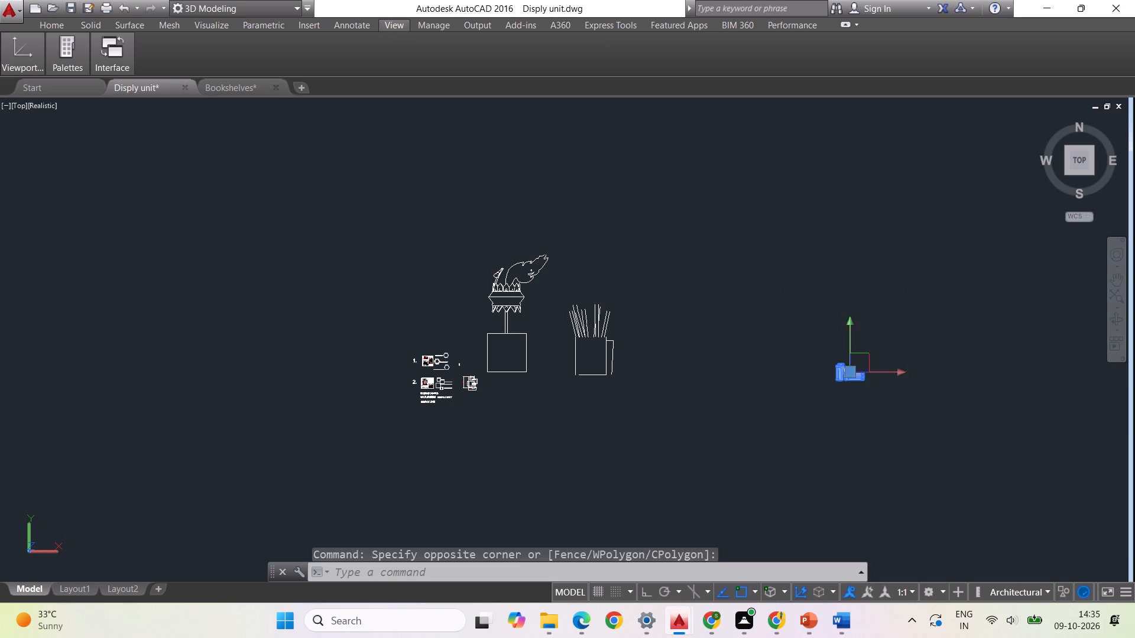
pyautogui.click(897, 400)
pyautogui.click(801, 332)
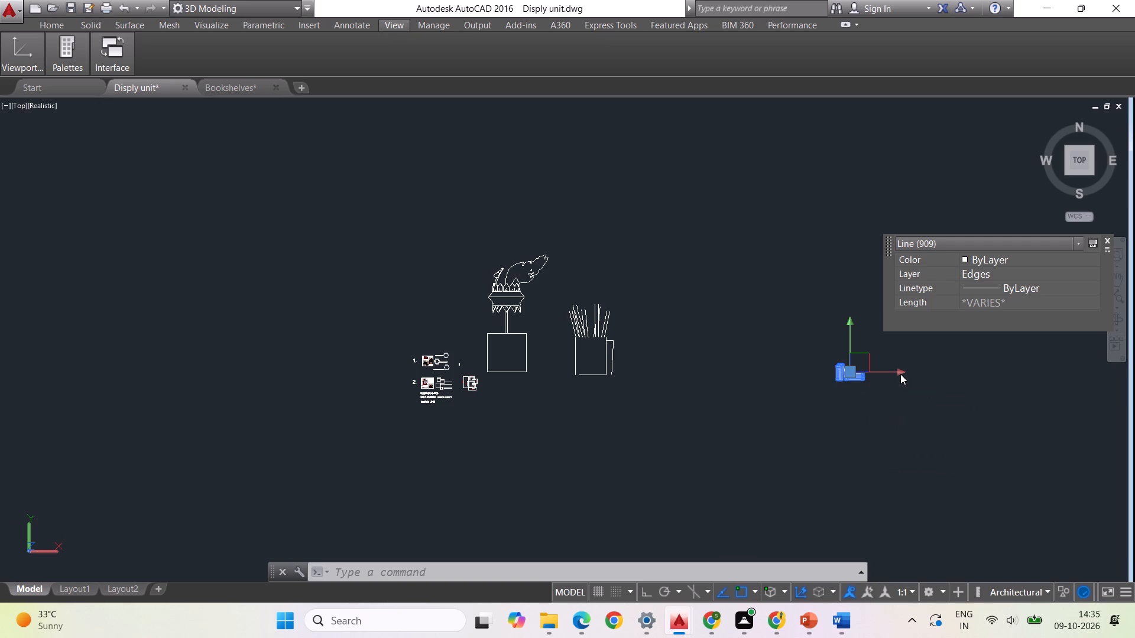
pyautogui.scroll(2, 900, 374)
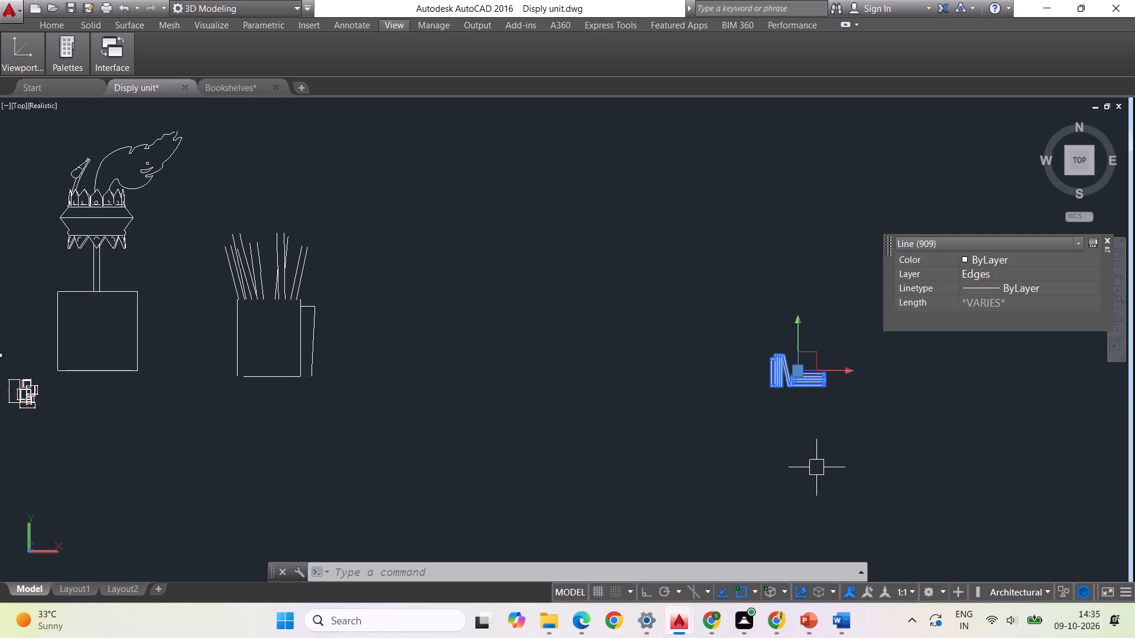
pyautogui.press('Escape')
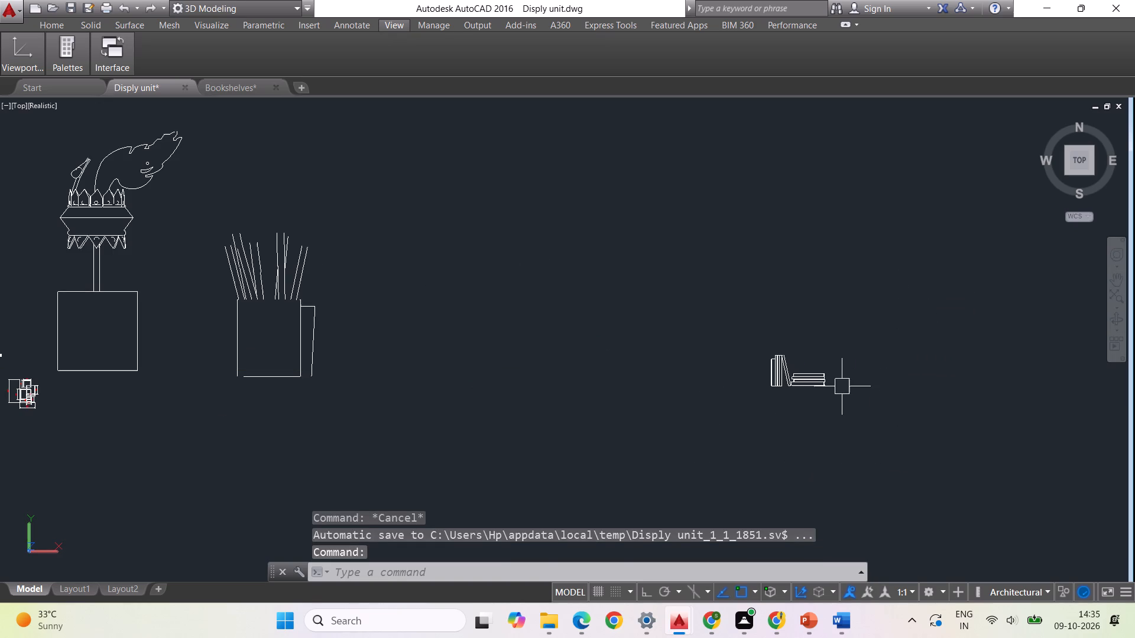
# Group all the lines of the scaled-down upright, leaning and stacked books into one unnamed group.
pyautogui.click(855, 409)
pyautogui.click(738, 325)
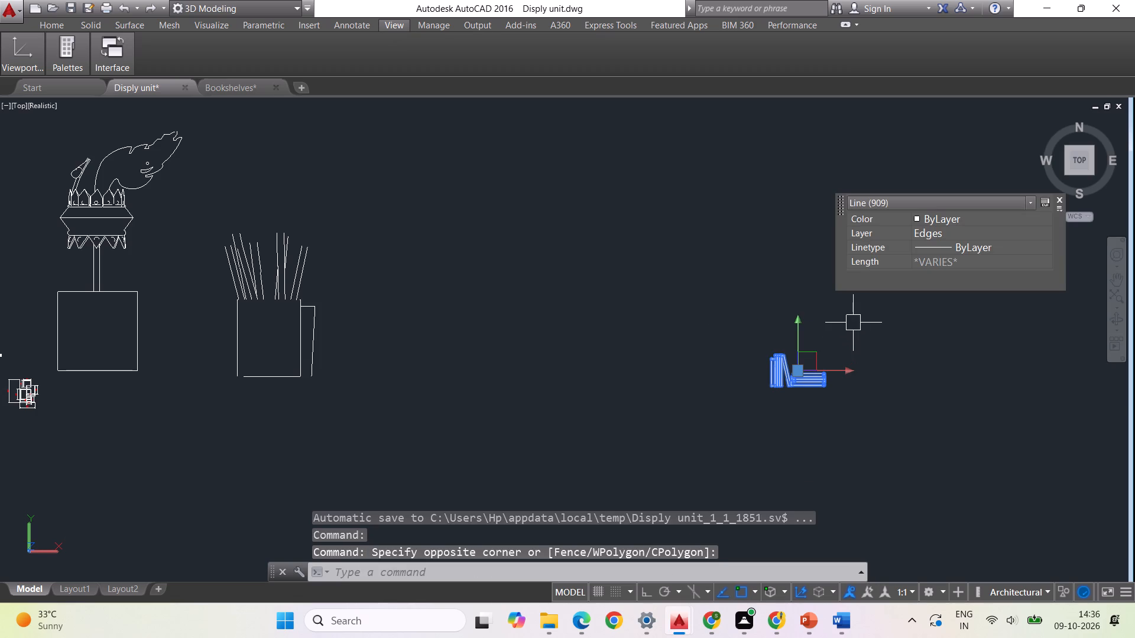
pyautogui.scroll(1, 829, 323)
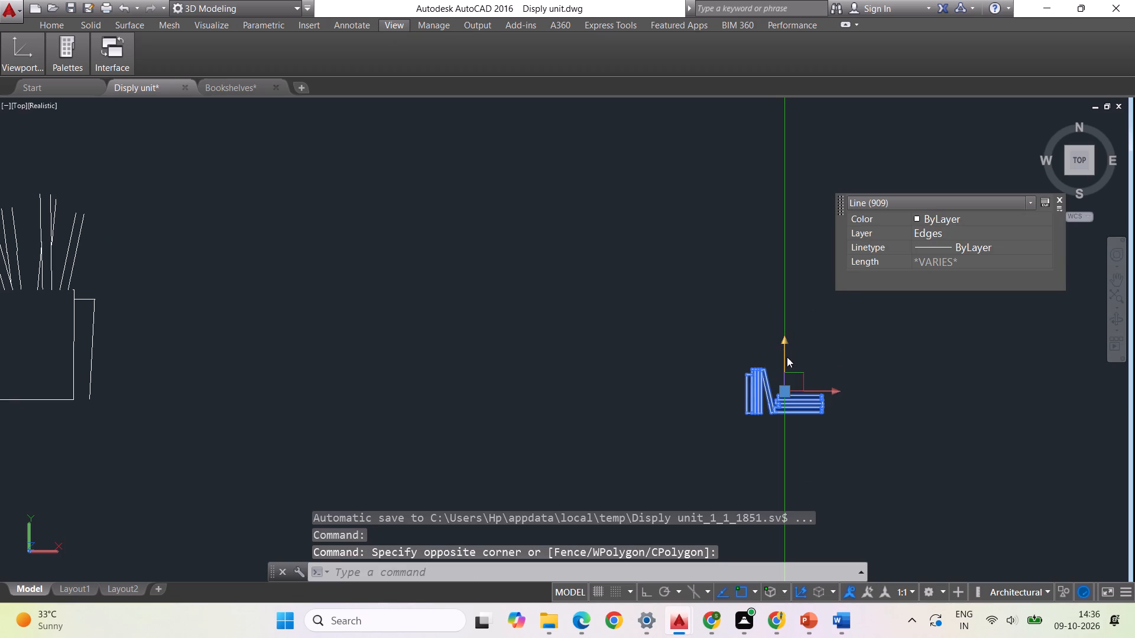
pyautogui.click(783, 390)
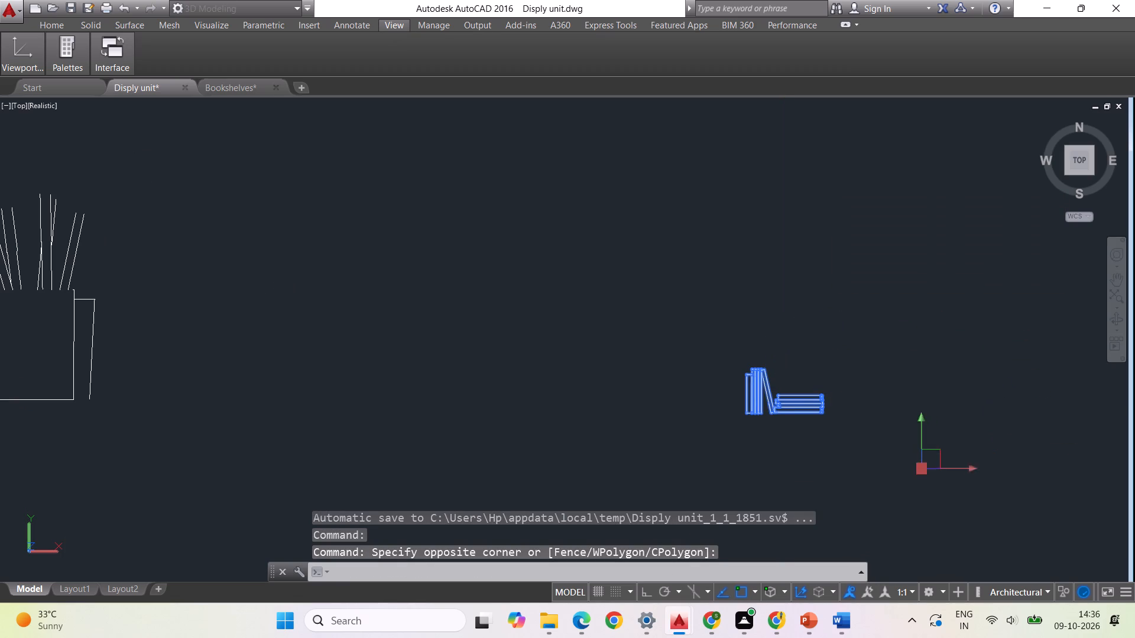
pyautogui.scroll(-2, 981, 421)
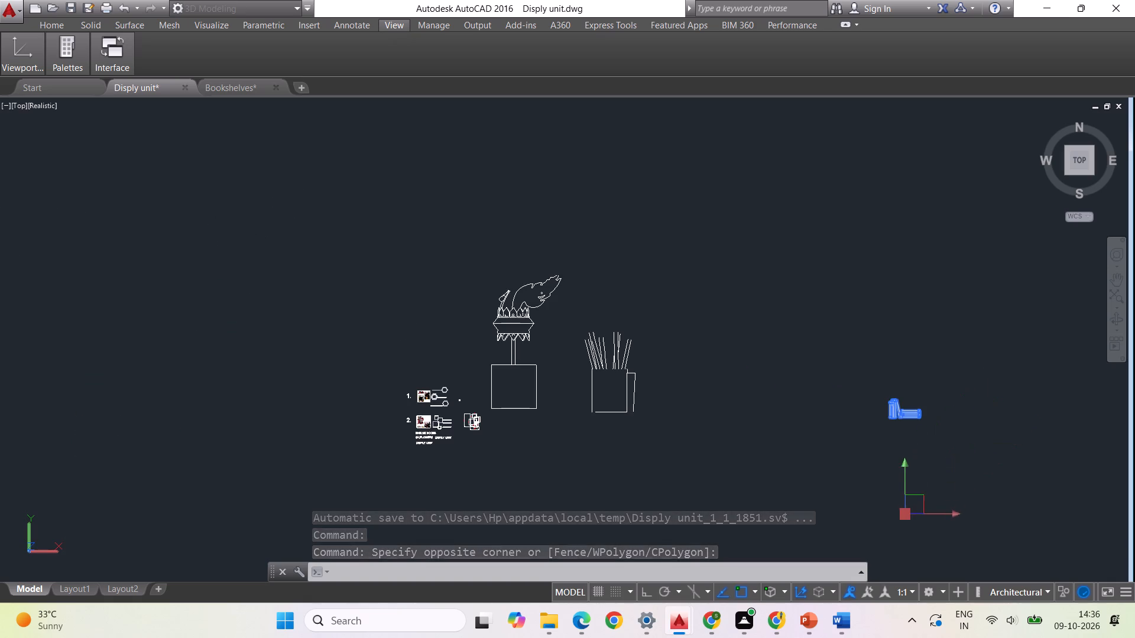
pyautogui.click(903, 535)
pyautogui.scroll(2, 961, 388)
pyautogui.scroll(2, 861, 456)
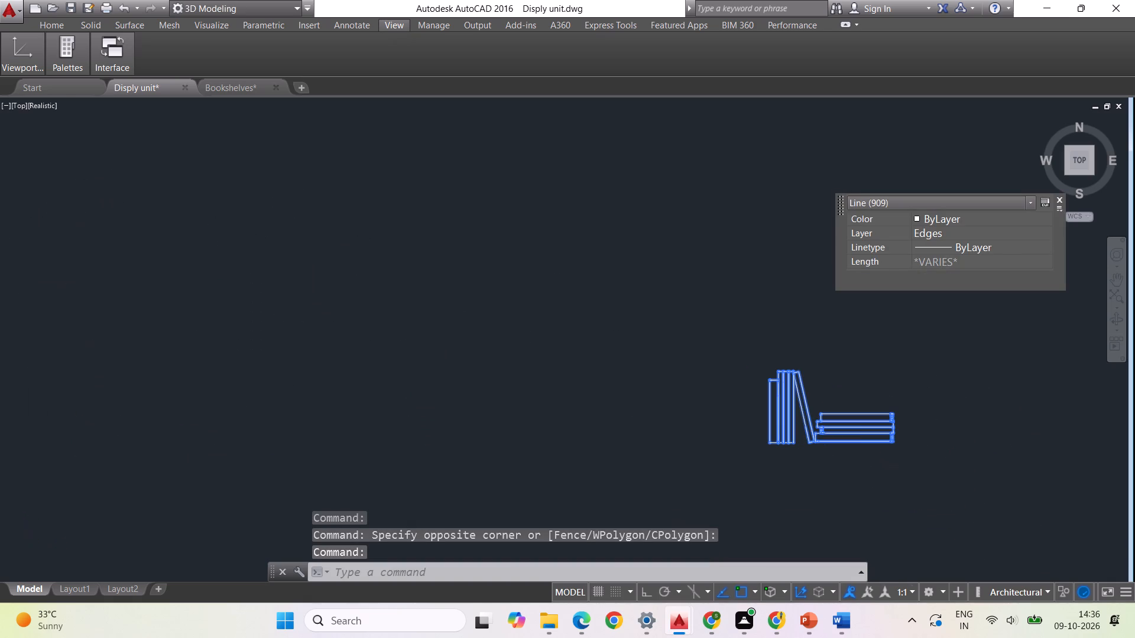
pyautogui.rightClick(851, 437)
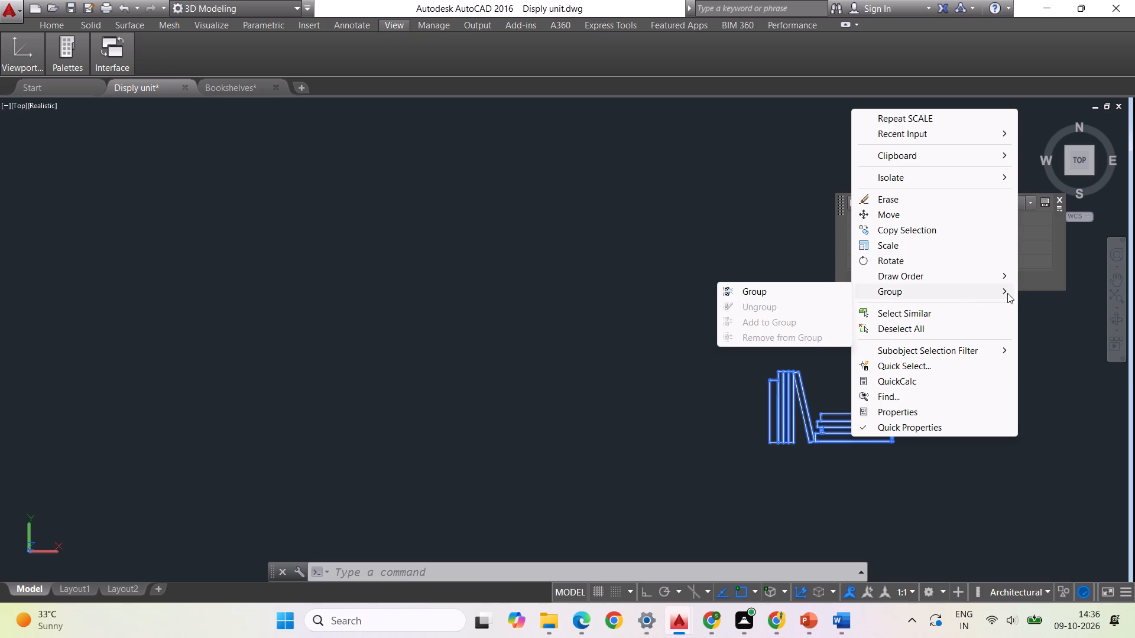
pyautogui.click(794, 293)
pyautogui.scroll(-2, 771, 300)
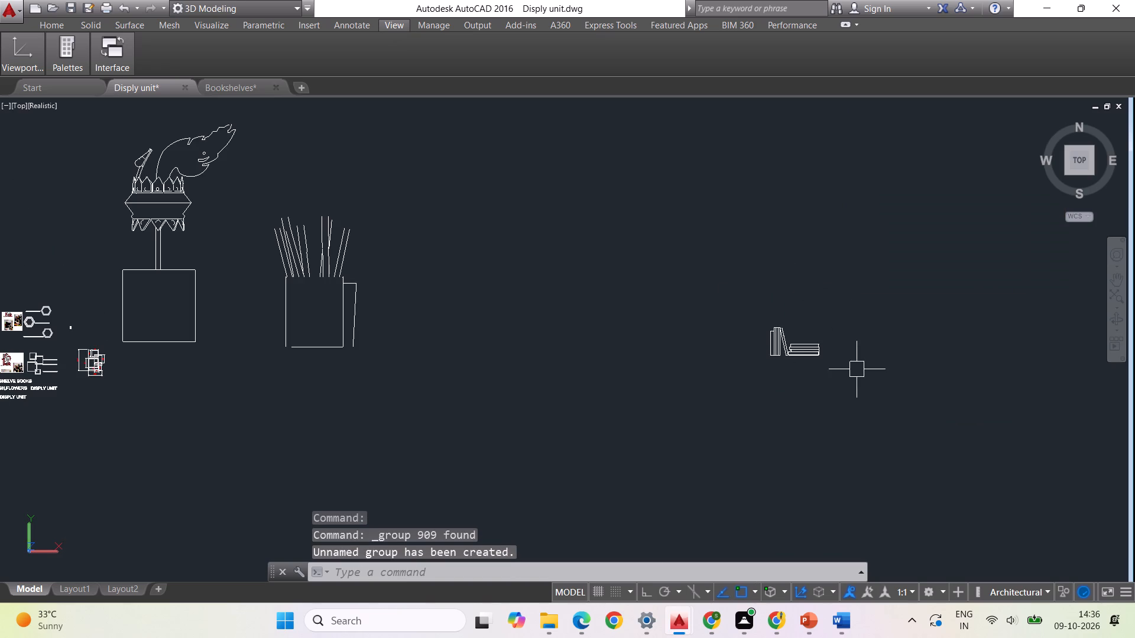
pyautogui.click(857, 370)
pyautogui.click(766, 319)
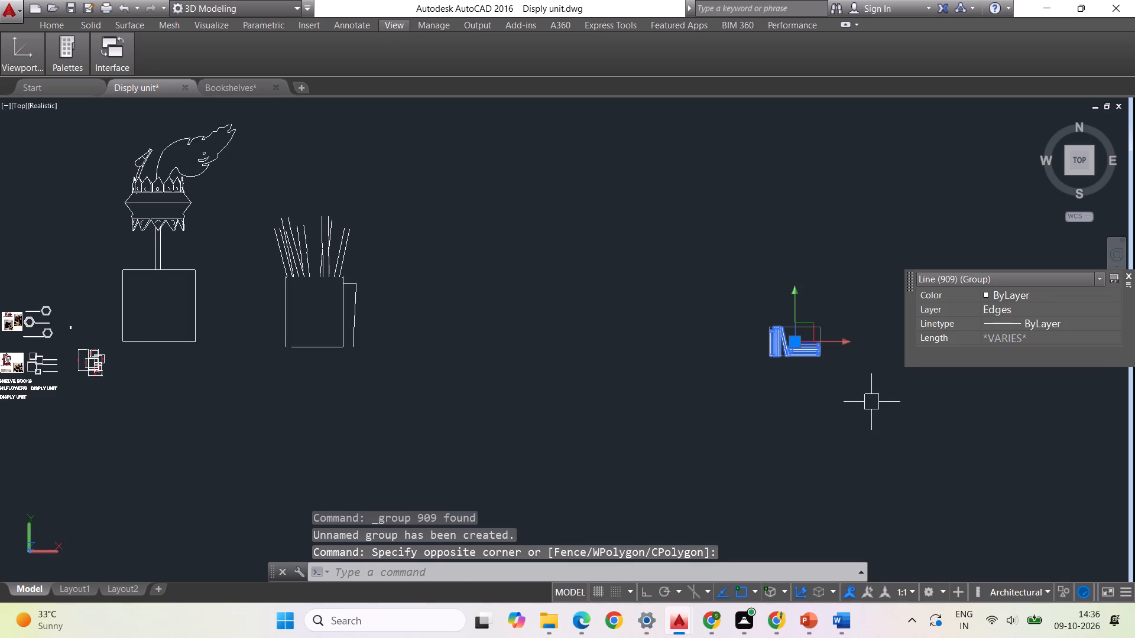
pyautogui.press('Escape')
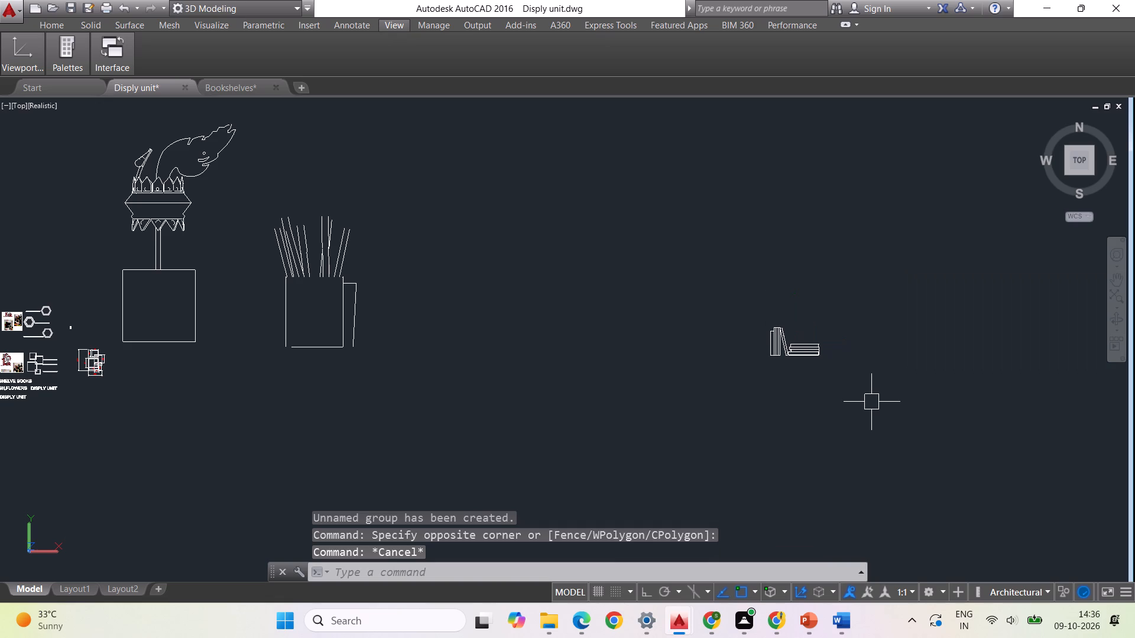
# Delete the whole pencil holder with its pencils beside the flame-topped ornament in the Disply unit drawing.
pyautogui.scroll(-1, 872, 402)
pyautogui.click(606, 405)
pyautogui.click(495, 275)
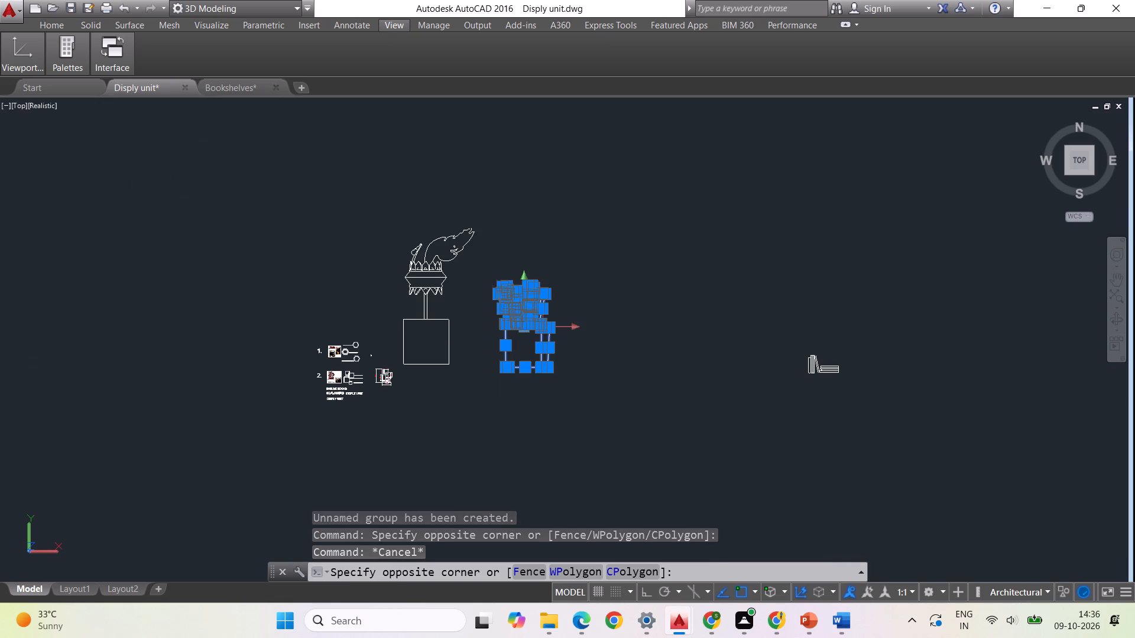
pyautogui.press('Delete')
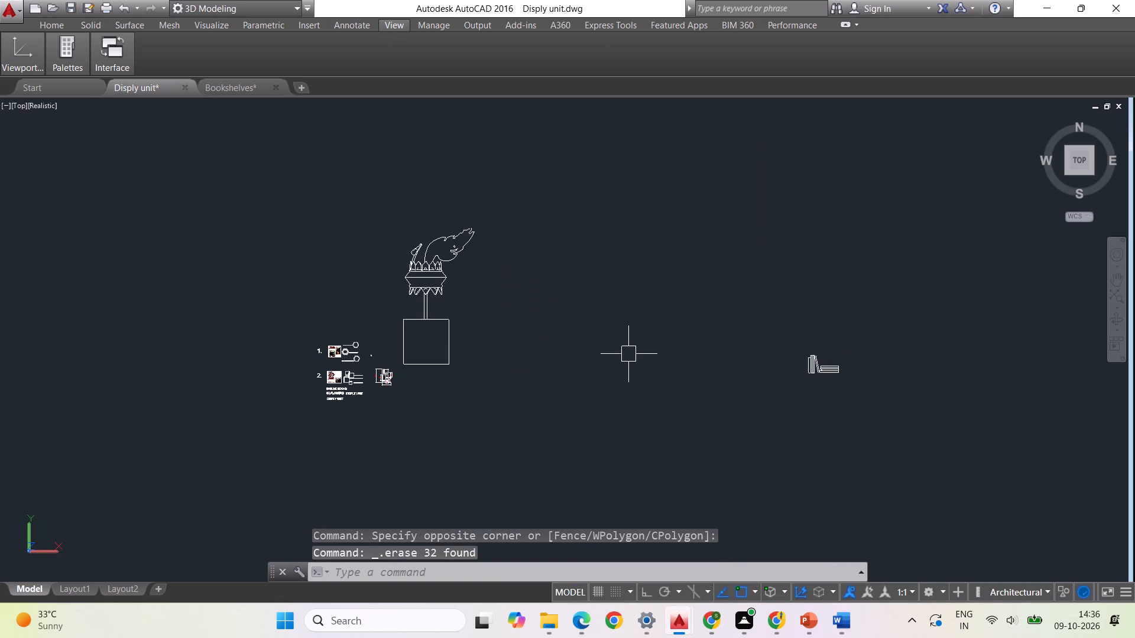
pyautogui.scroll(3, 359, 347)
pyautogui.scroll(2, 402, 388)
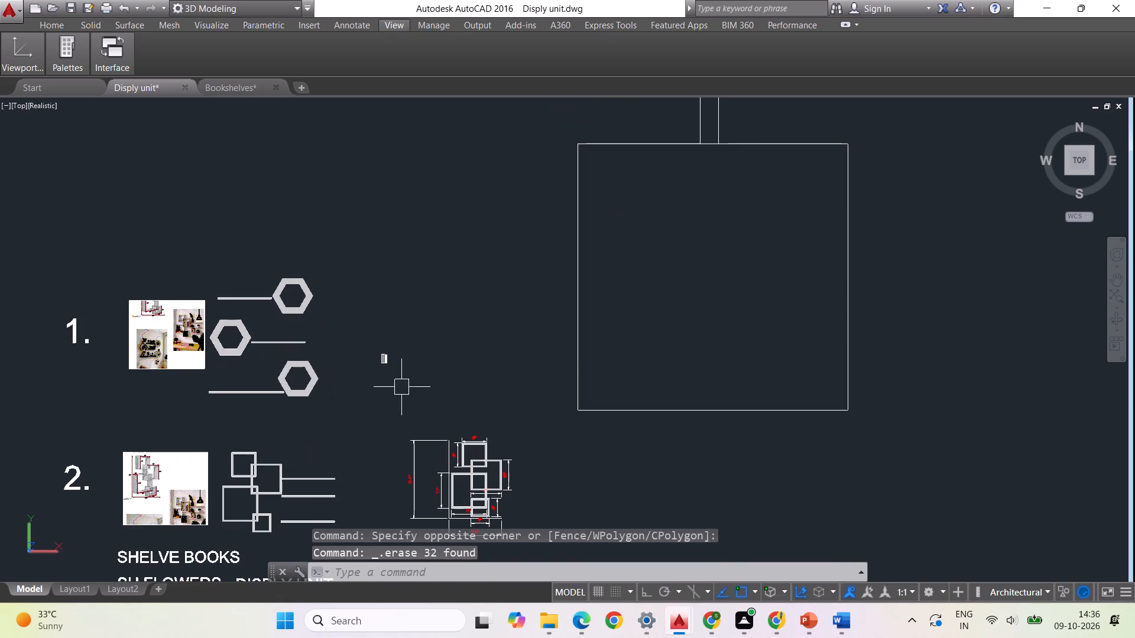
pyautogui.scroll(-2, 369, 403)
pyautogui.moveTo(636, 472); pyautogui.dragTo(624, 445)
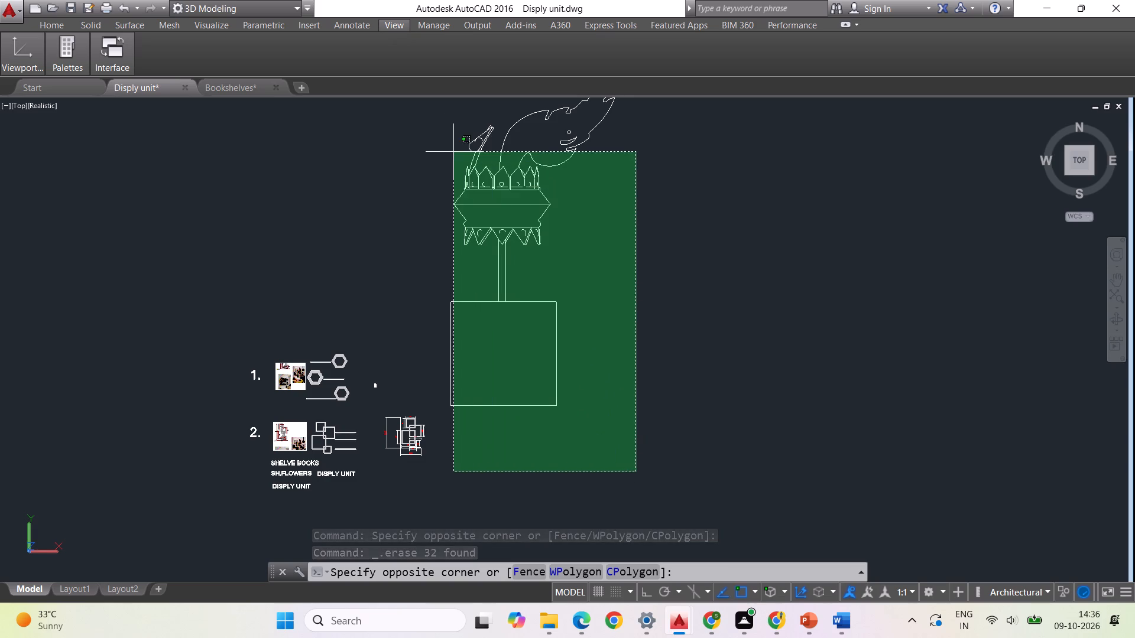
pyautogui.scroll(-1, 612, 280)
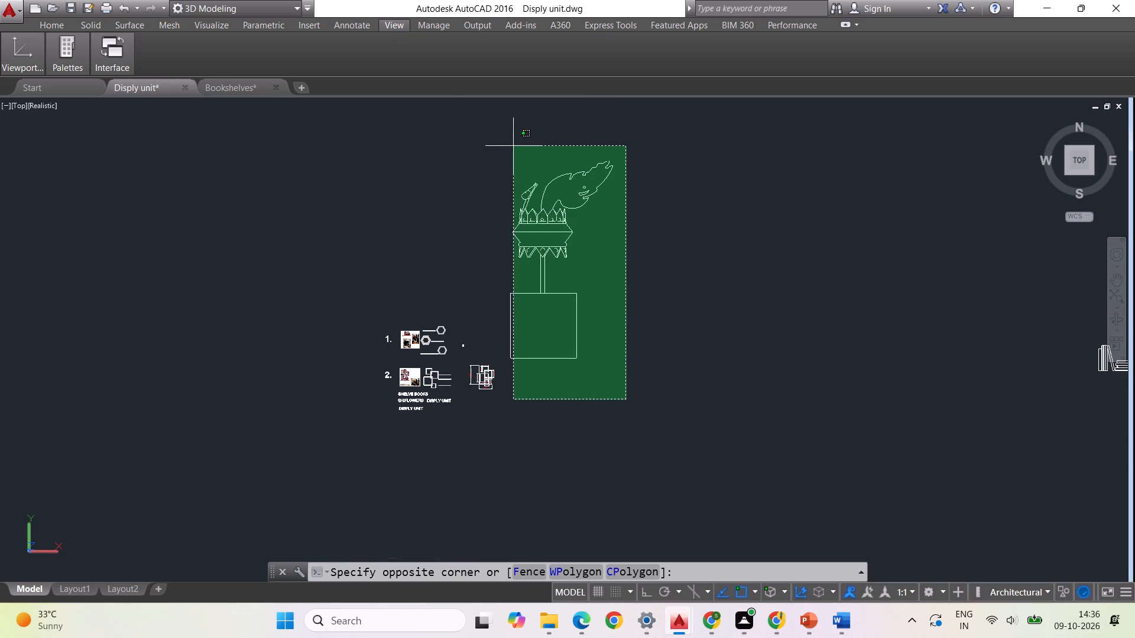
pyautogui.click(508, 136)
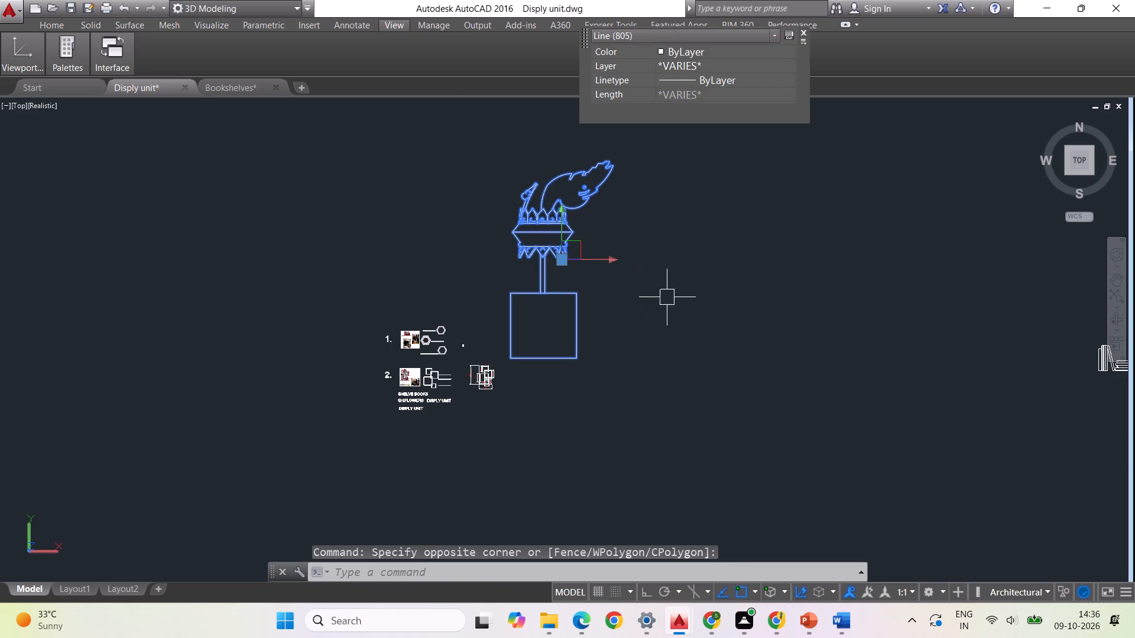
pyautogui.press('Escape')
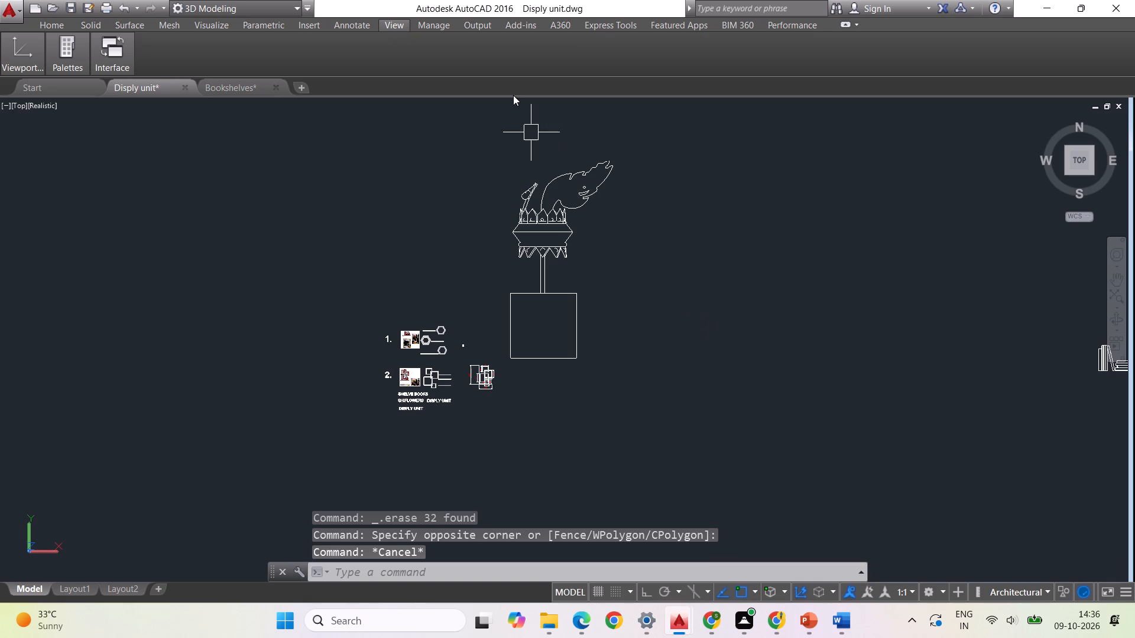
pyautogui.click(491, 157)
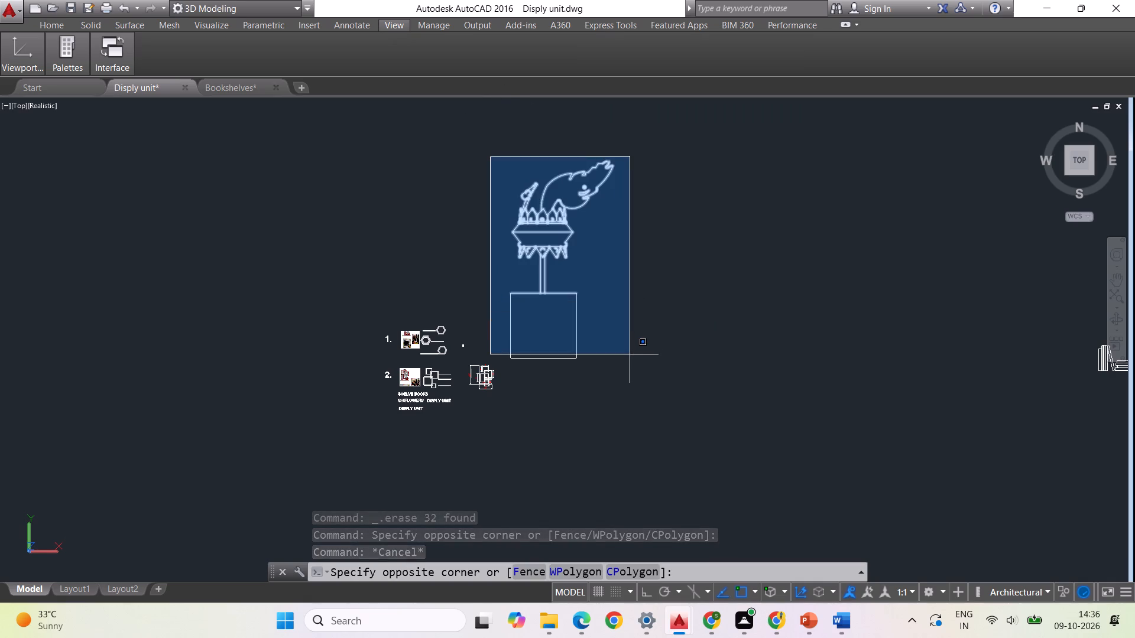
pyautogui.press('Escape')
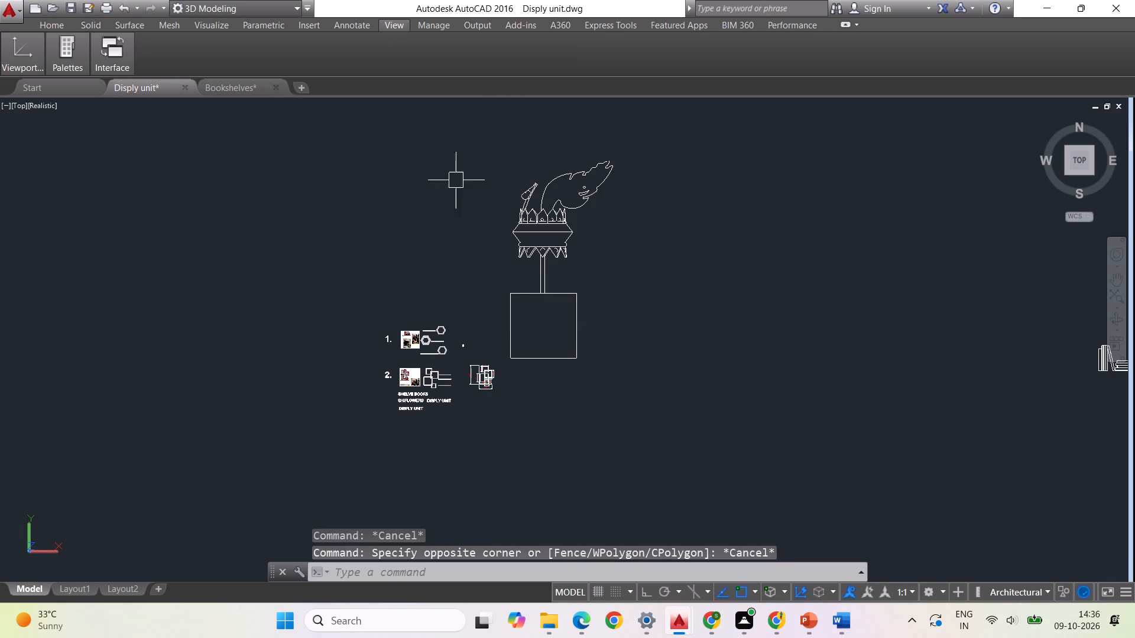
# Select the lines of the flame-topped ornament together with its stem and square base.
pyautogui.click(510, 166)
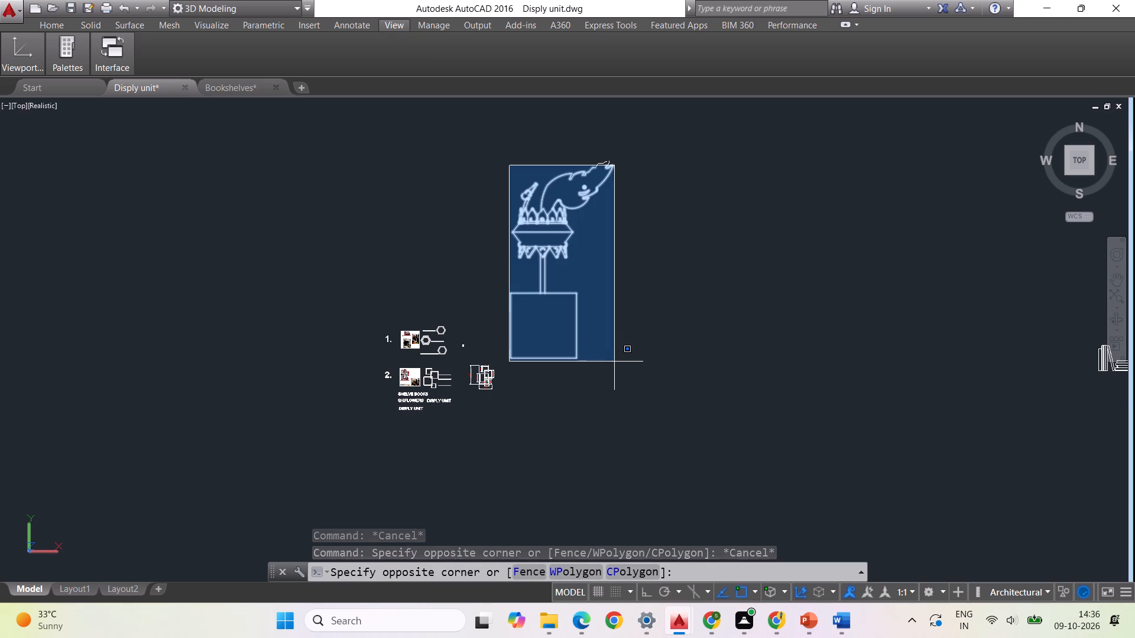
pyautogui.click(628, 374)
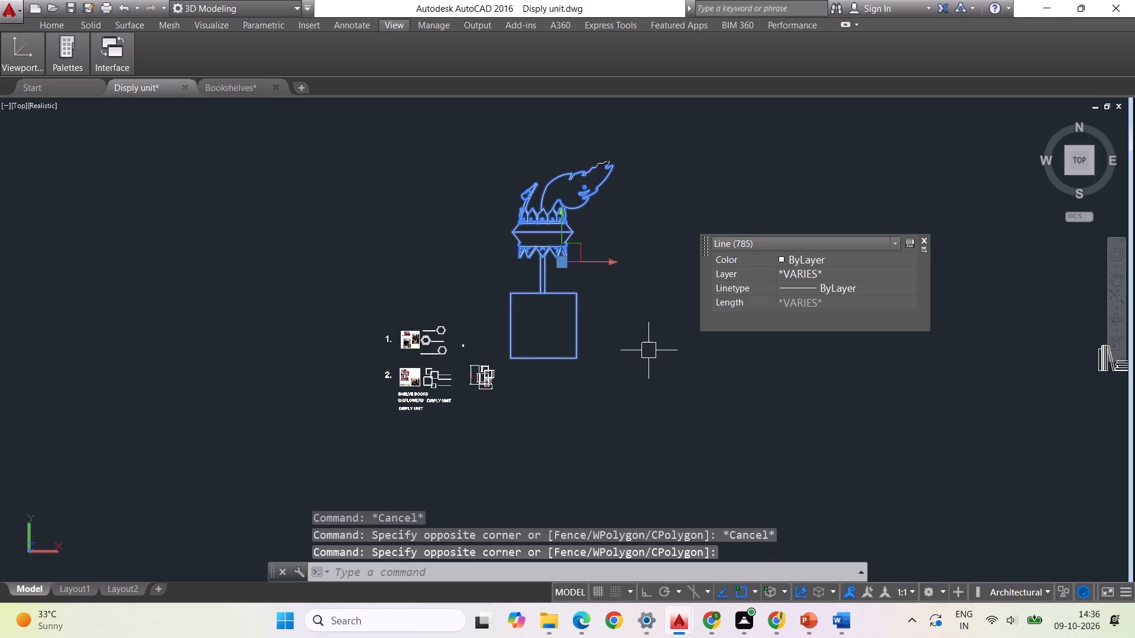
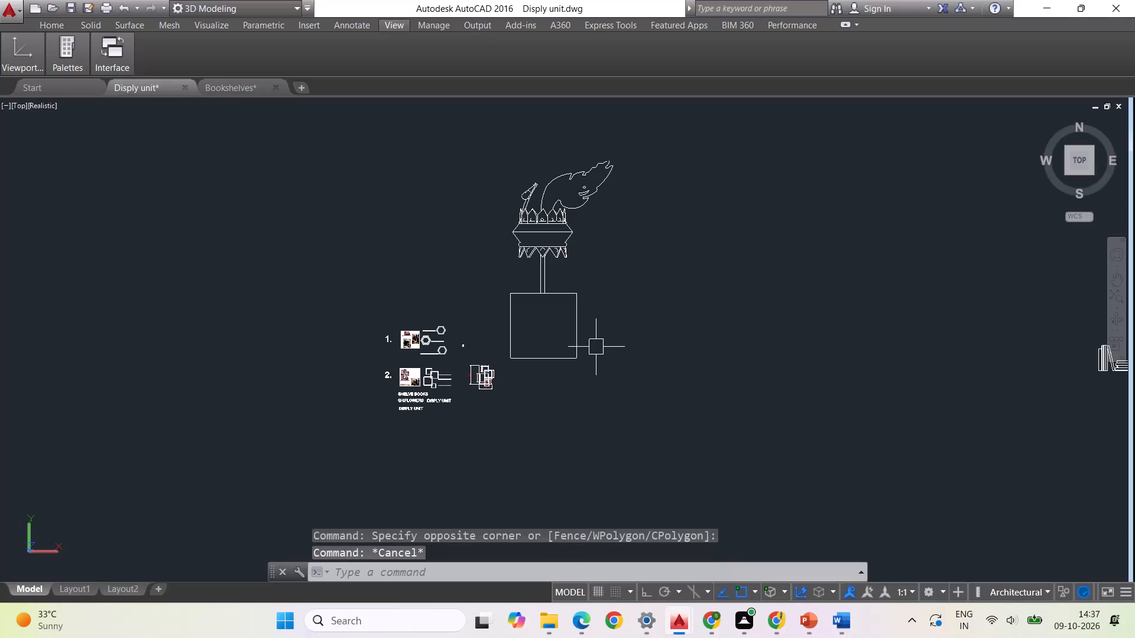
# Scale the flame-topped ornament with its stem and square base by reference from the base's lower outer corner, reducing its width to roughly one-ninth.
pyautogui.click(497, 159)
pyautogui.click(646, 362)
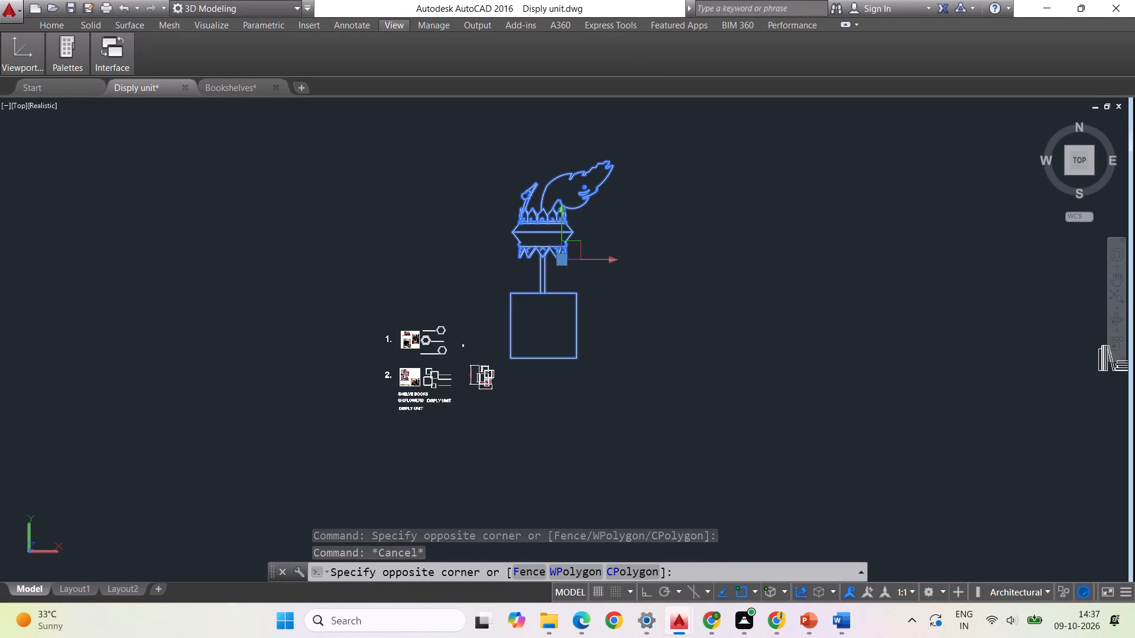
pyautogui.write('SCALE')
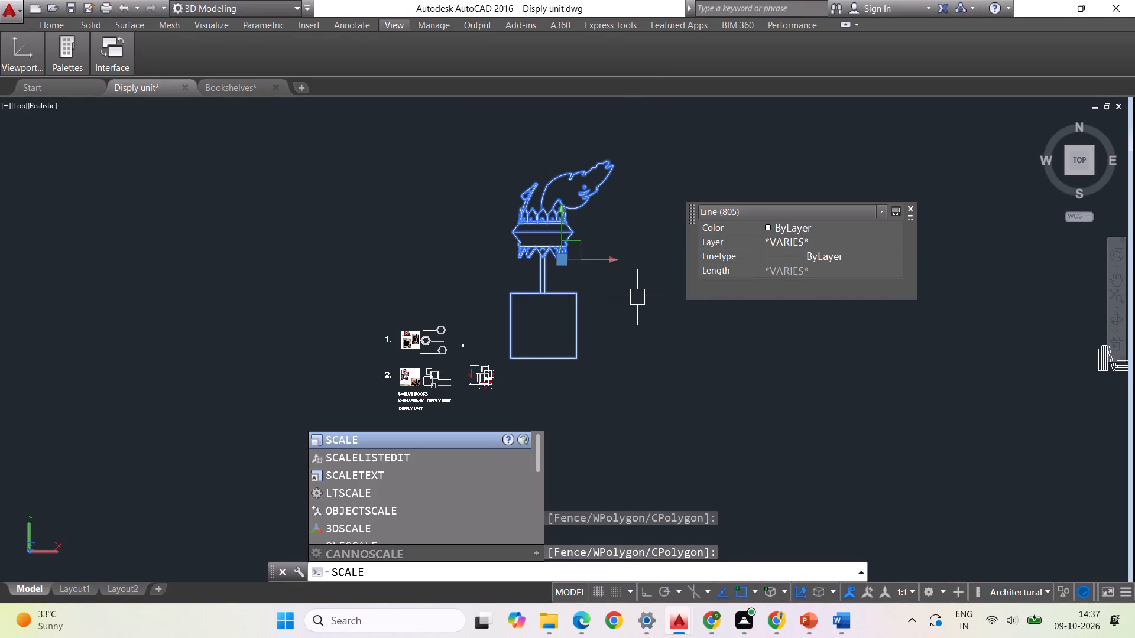
pyautogui.press('Return')
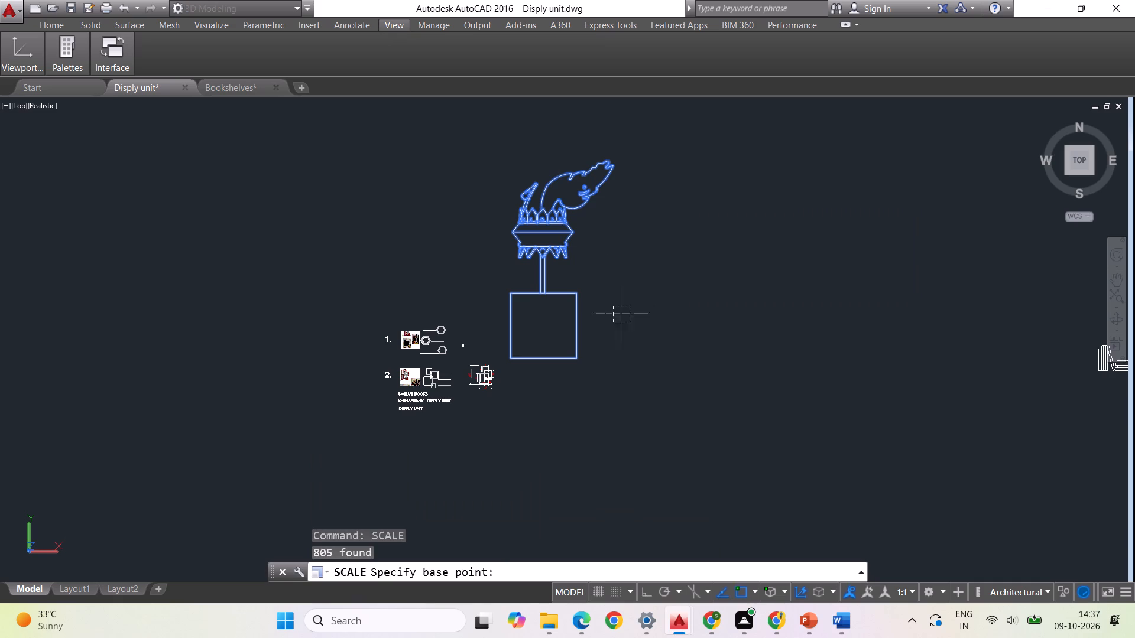
pyautogui.click(578, 359)
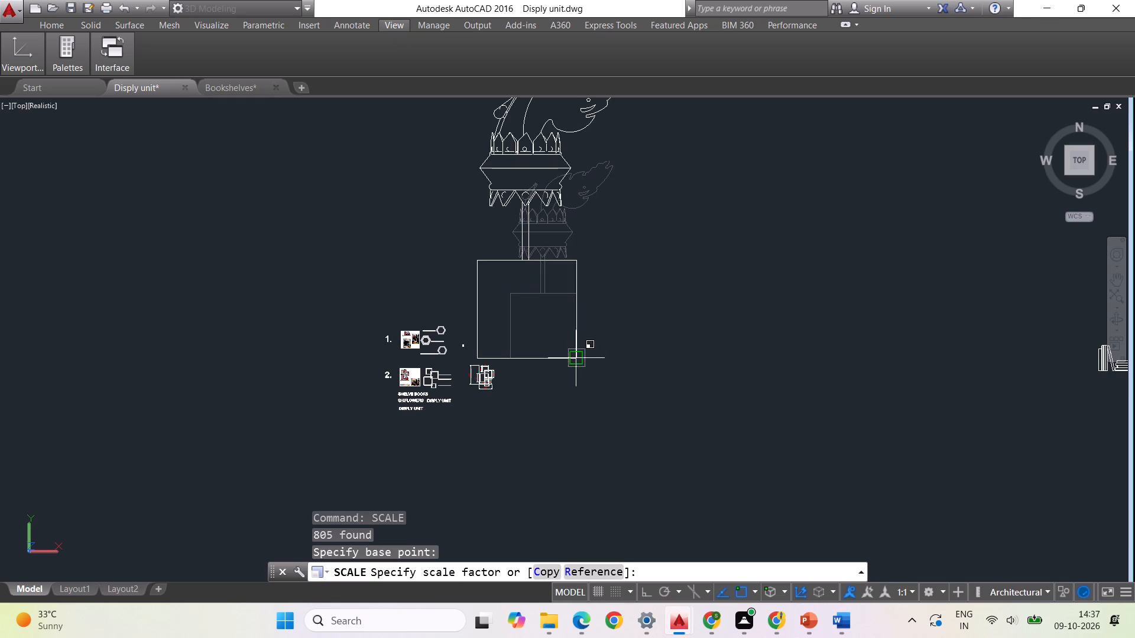
pyautogui.click(595, 572)
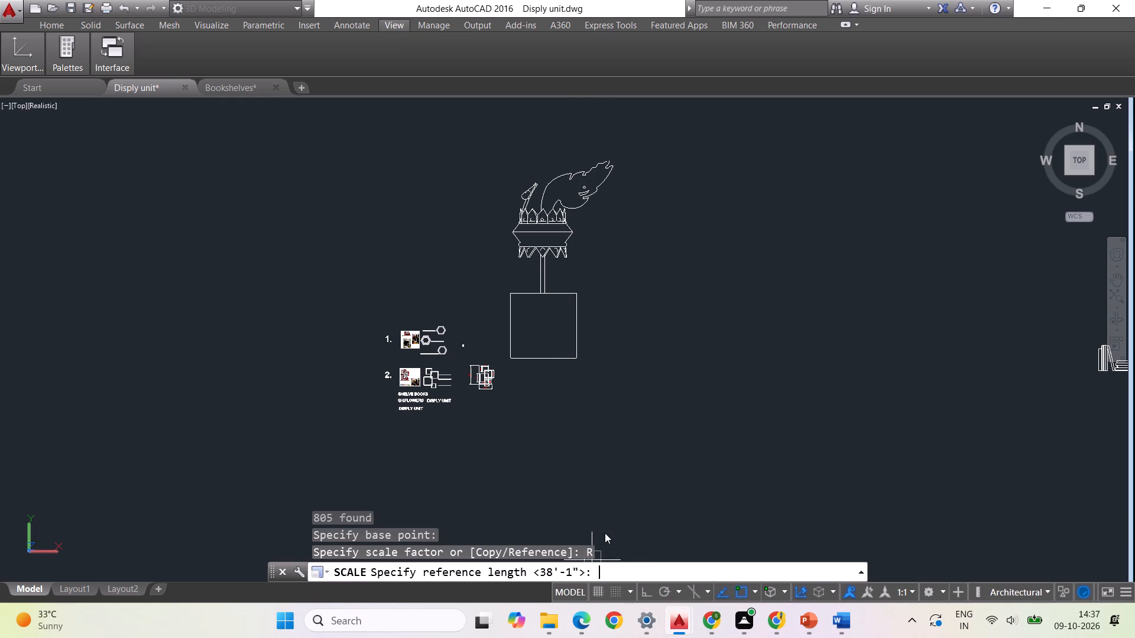
pyautogui.click(514, 362)
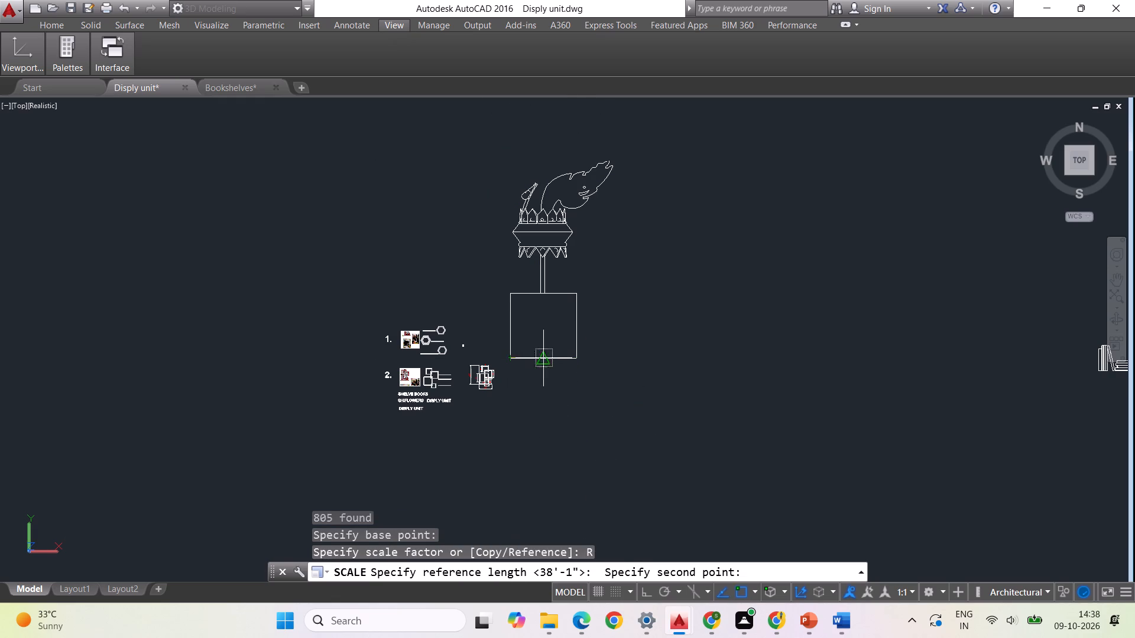
pyautogui.click(575, 360)
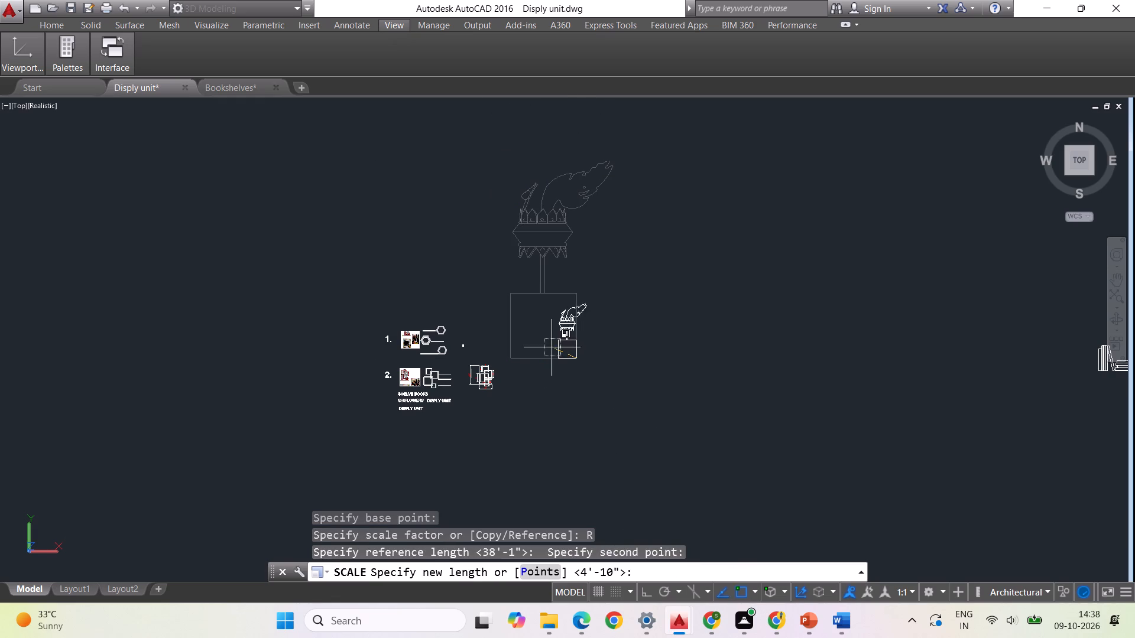
pyautogui.click(569, 354)
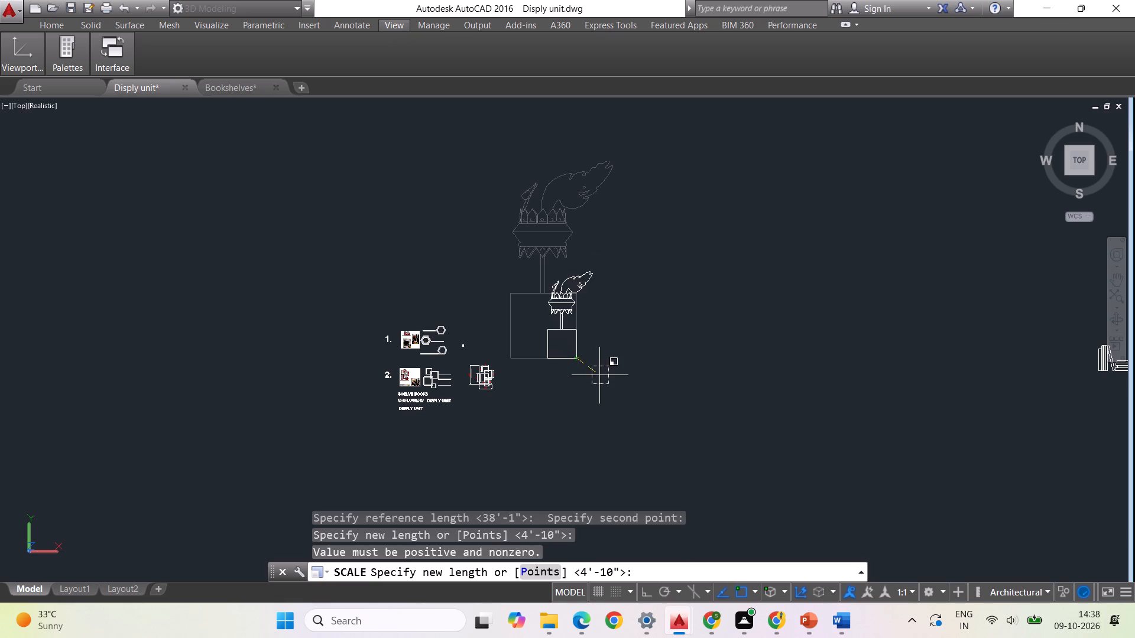
pyautogui.scroll(1, 583, 362)
pyautogui.click(582, 362)
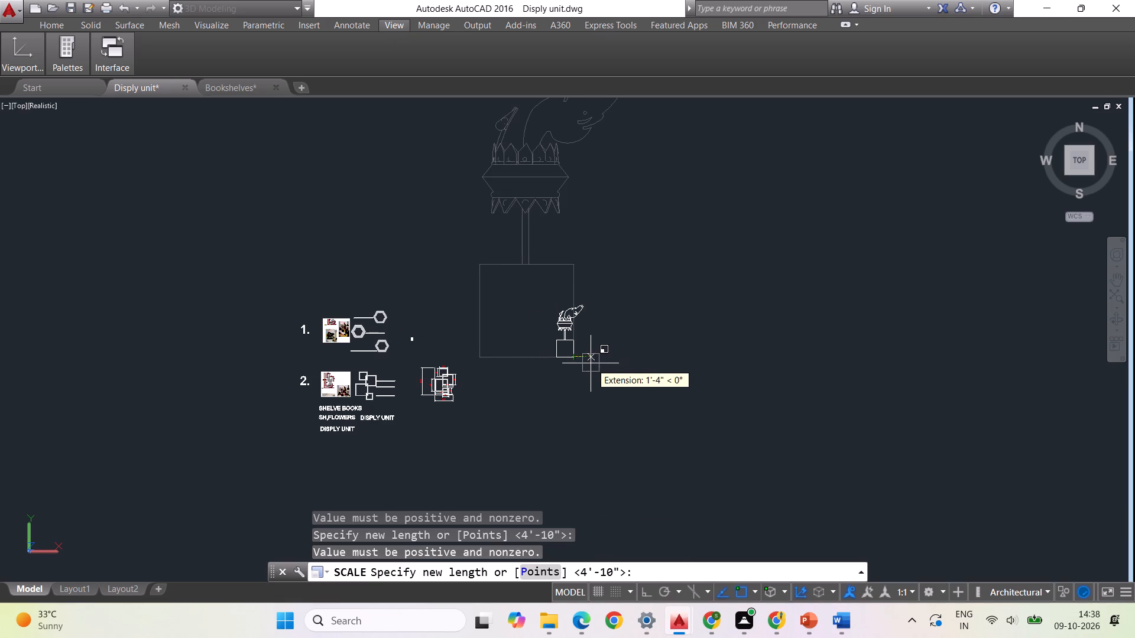
pyautogui.click(583, 362)
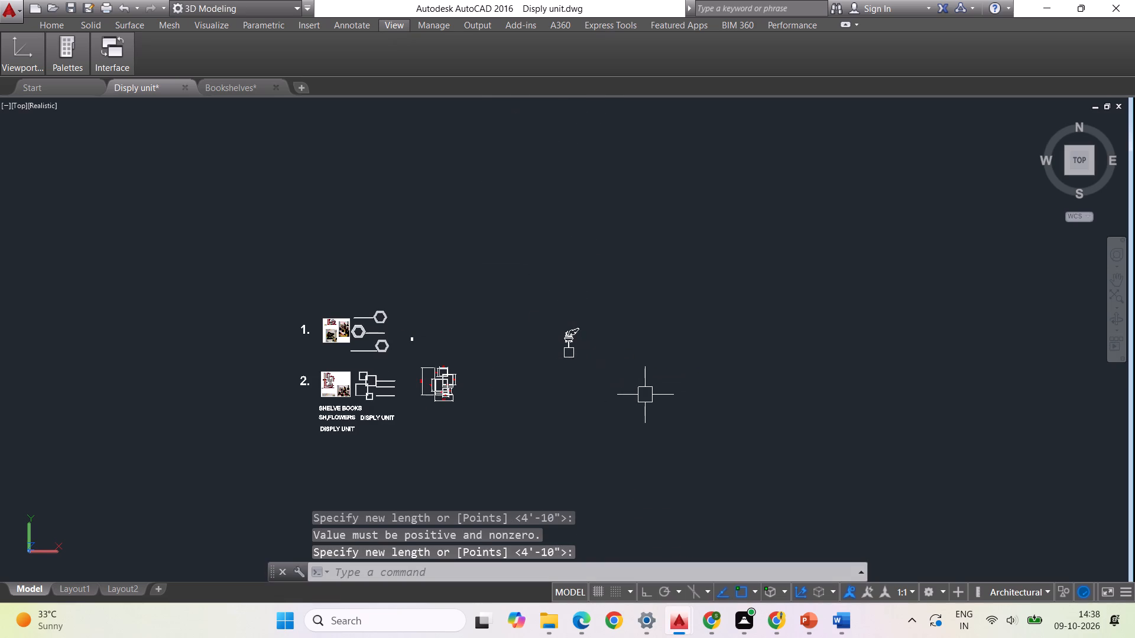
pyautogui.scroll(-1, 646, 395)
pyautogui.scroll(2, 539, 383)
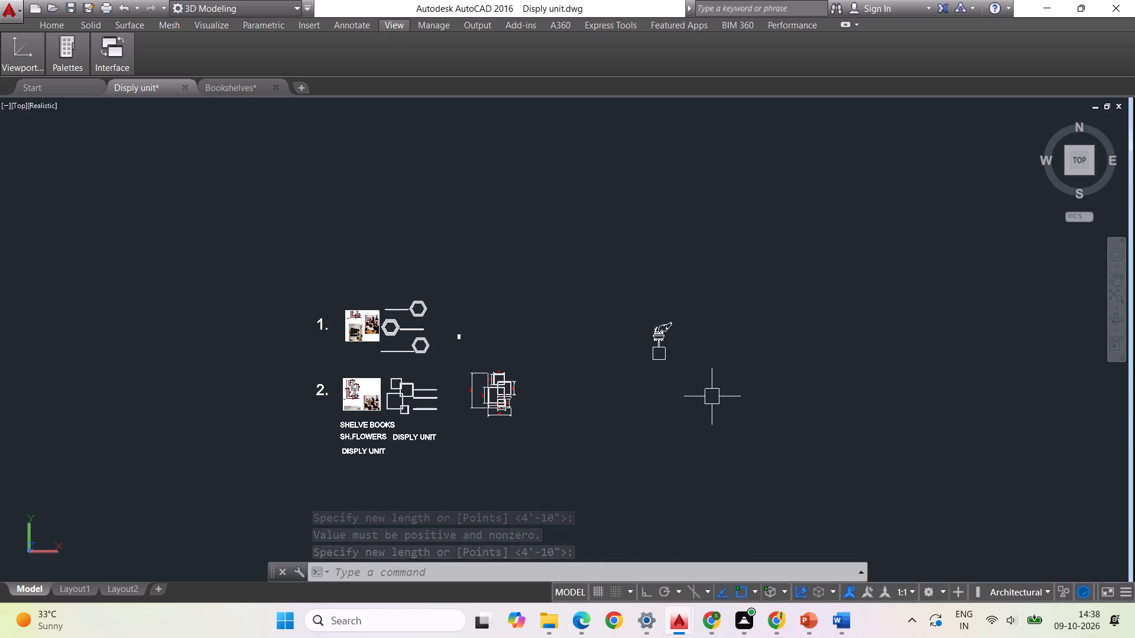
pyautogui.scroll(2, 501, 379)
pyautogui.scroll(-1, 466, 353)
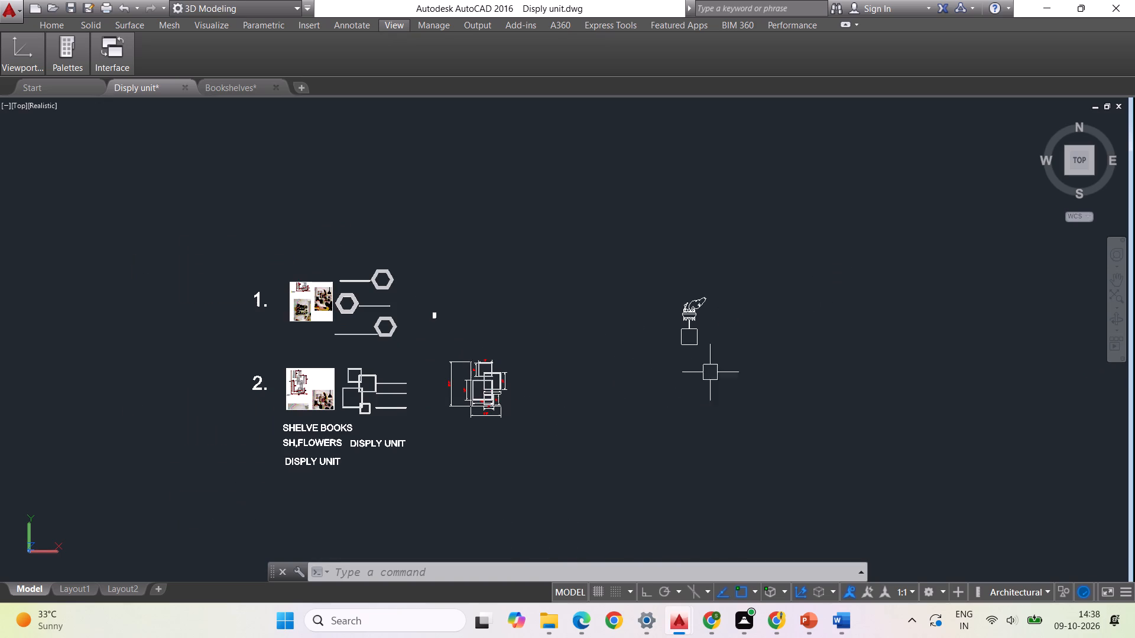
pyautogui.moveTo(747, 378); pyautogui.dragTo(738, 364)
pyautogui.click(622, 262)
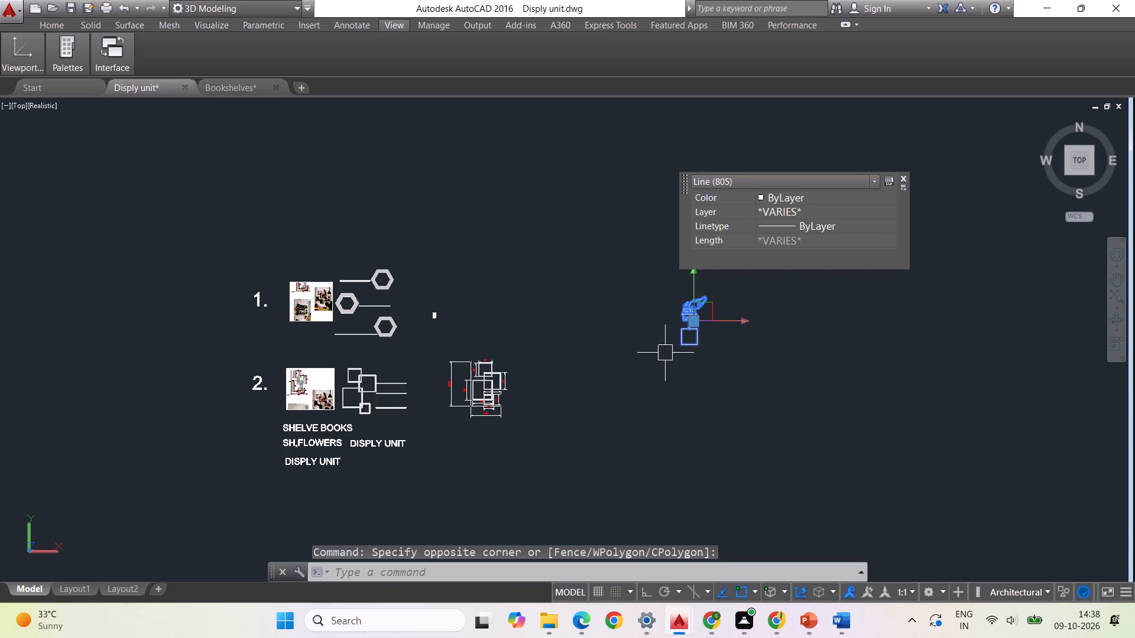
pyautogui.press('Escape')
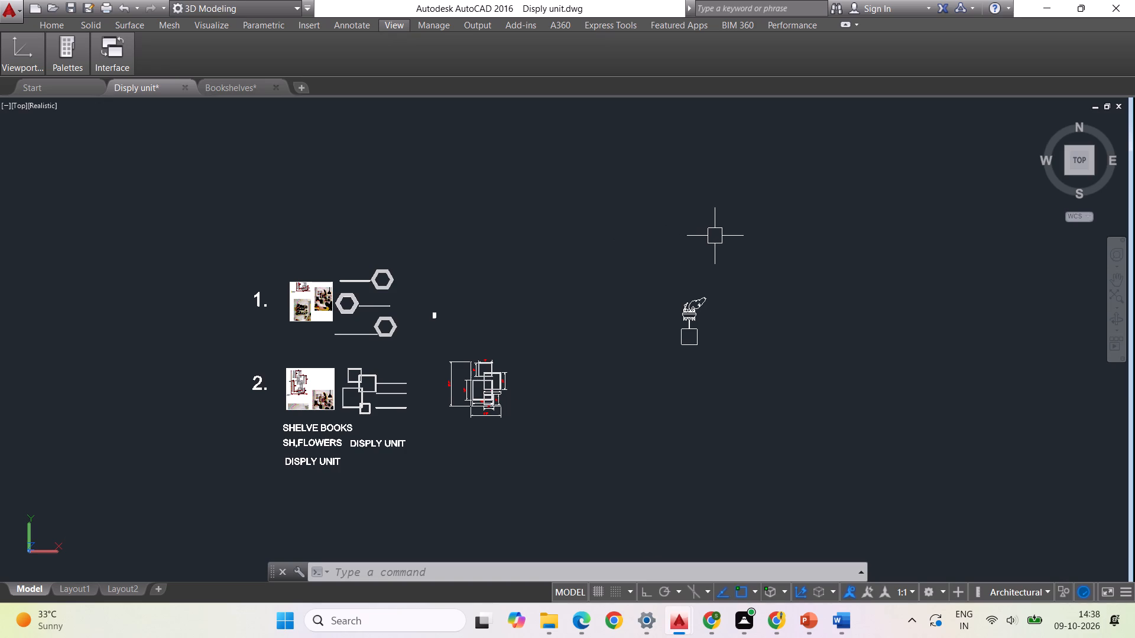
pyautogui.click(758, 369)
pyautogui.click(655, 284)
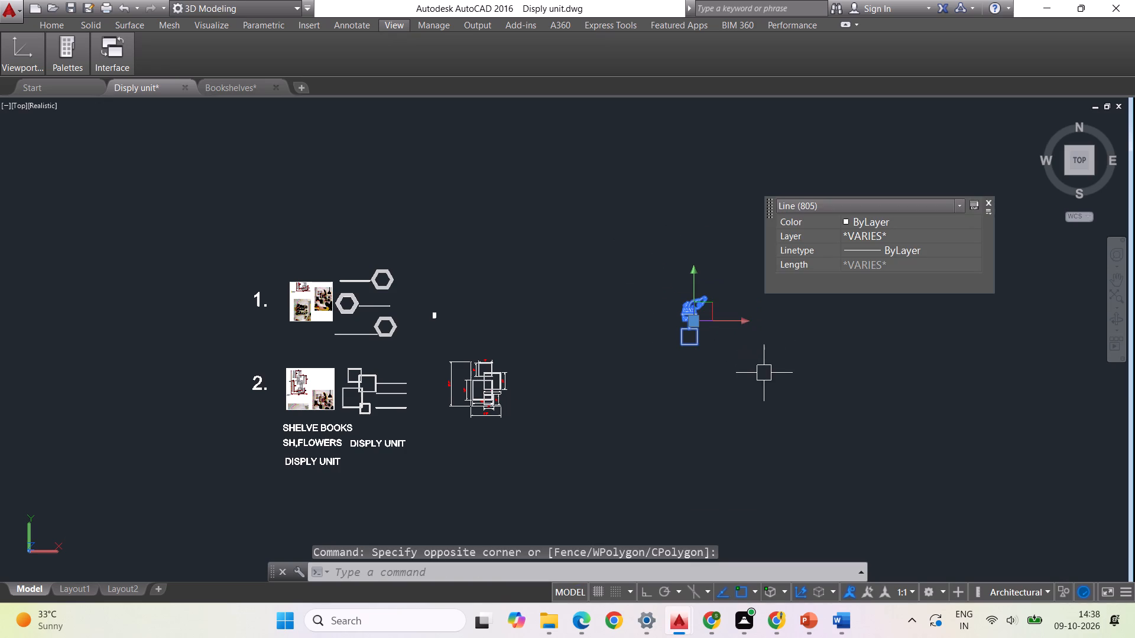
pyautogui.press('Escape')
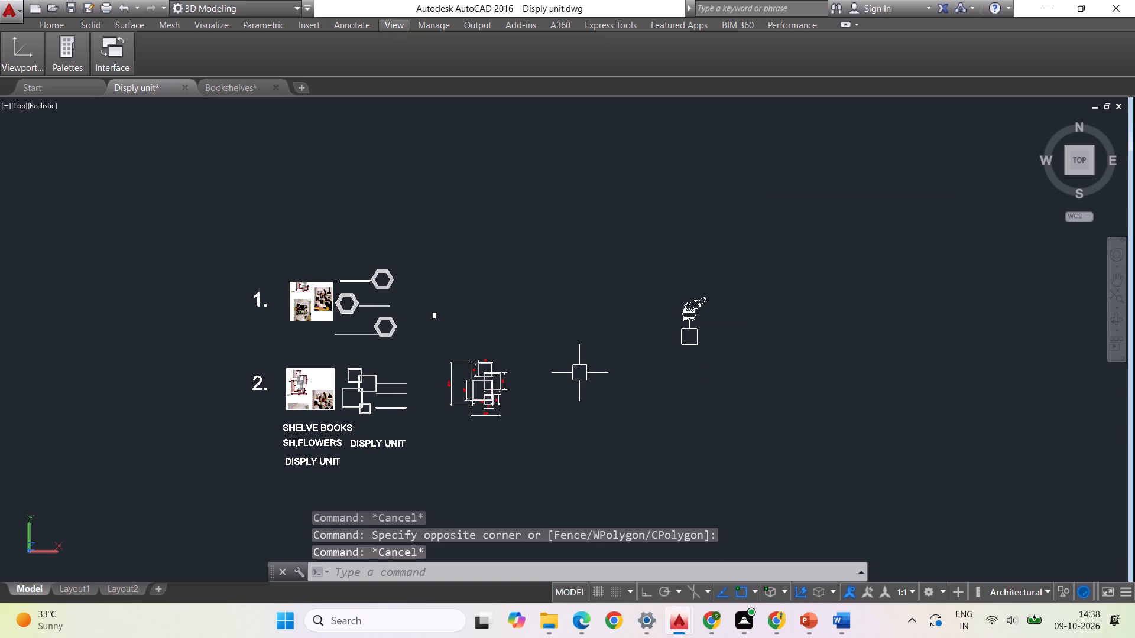
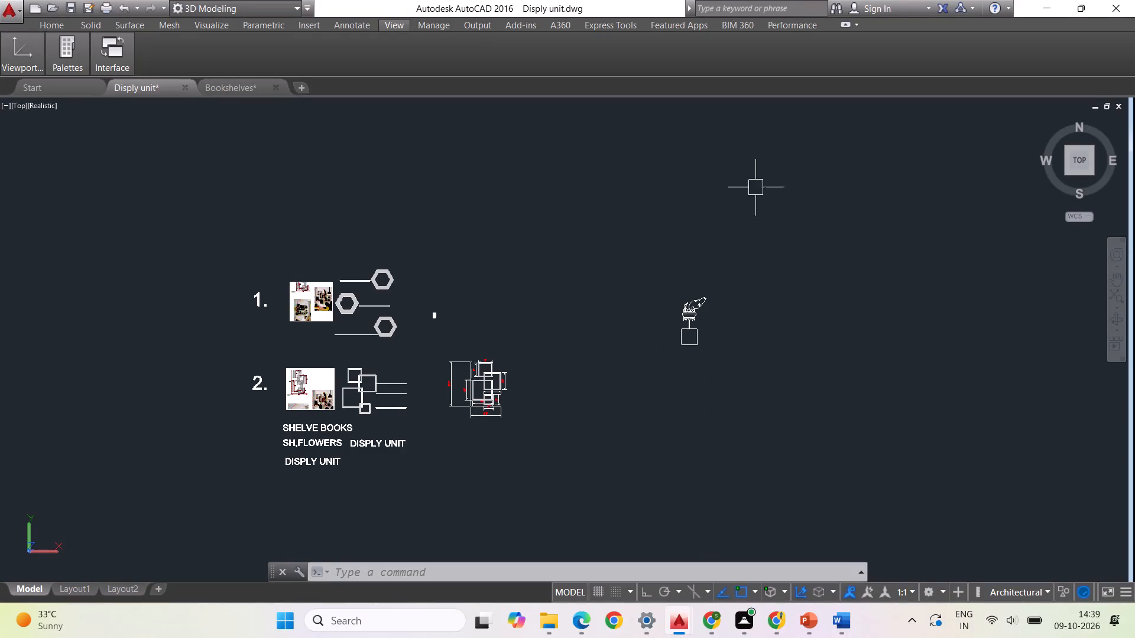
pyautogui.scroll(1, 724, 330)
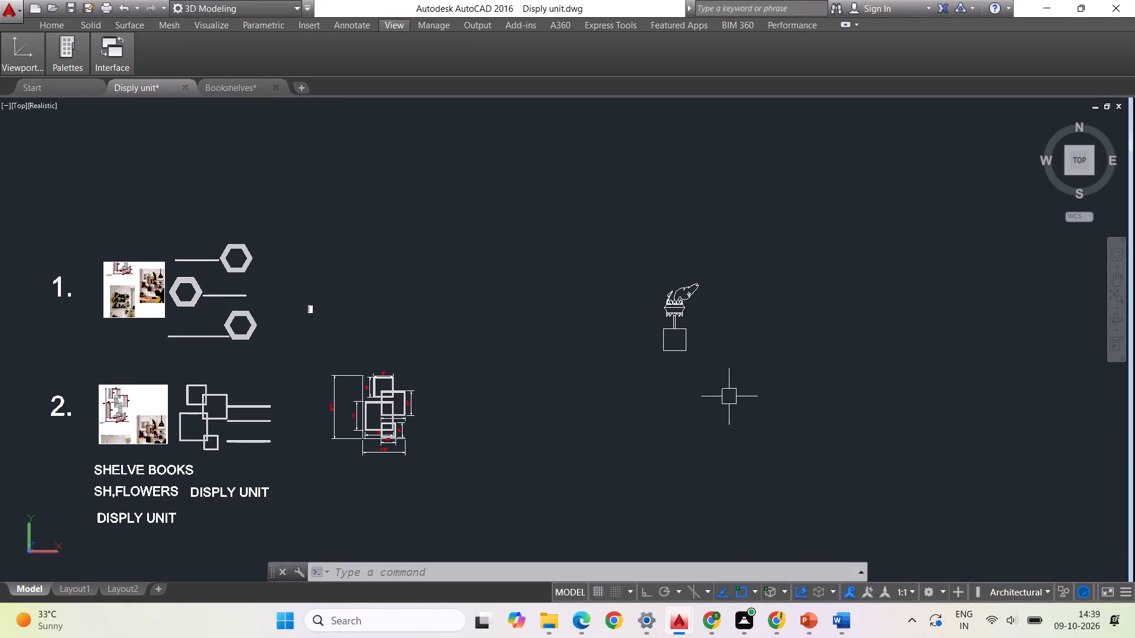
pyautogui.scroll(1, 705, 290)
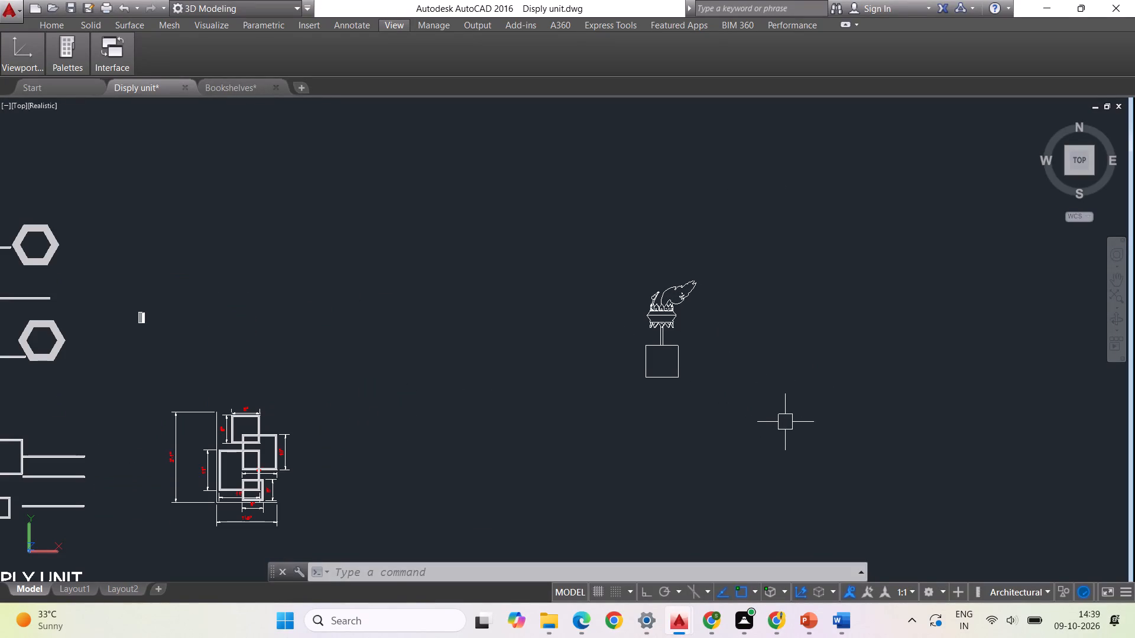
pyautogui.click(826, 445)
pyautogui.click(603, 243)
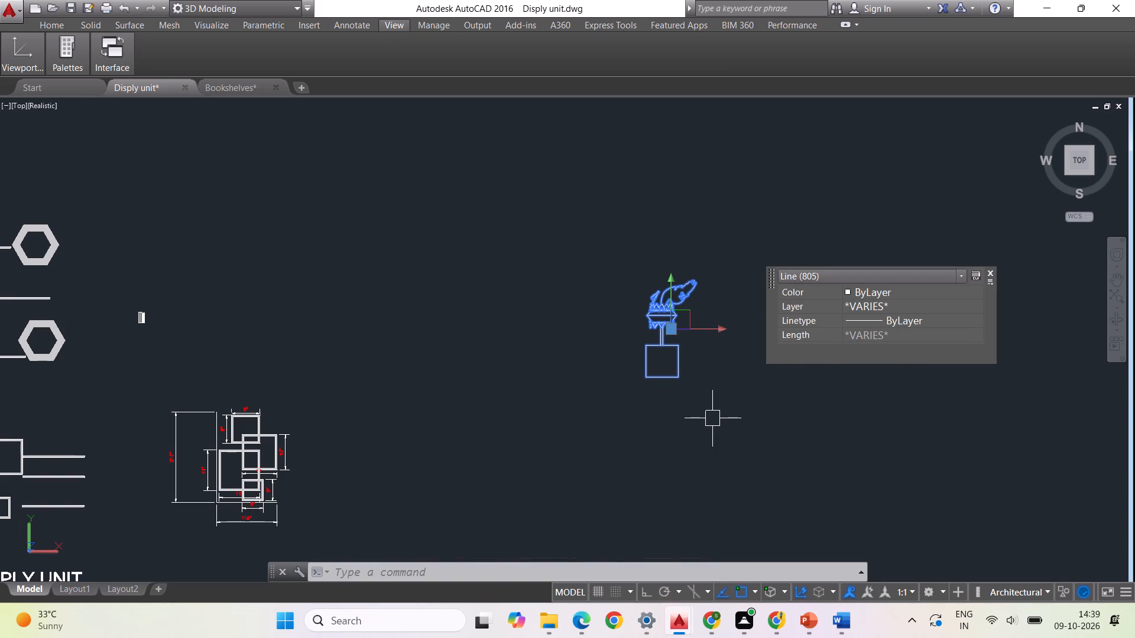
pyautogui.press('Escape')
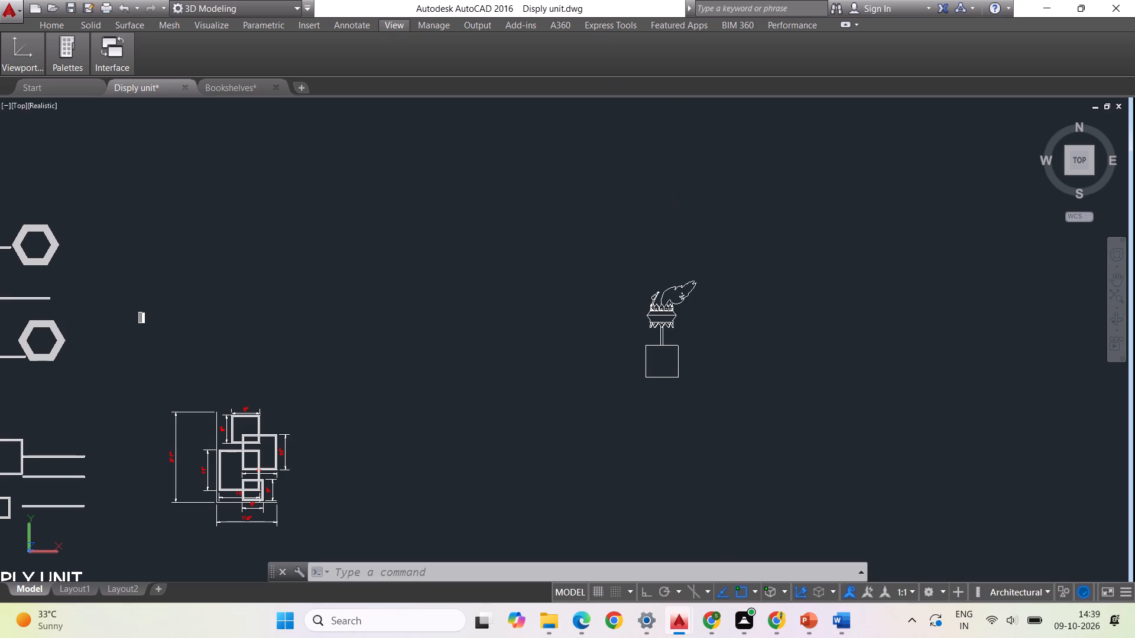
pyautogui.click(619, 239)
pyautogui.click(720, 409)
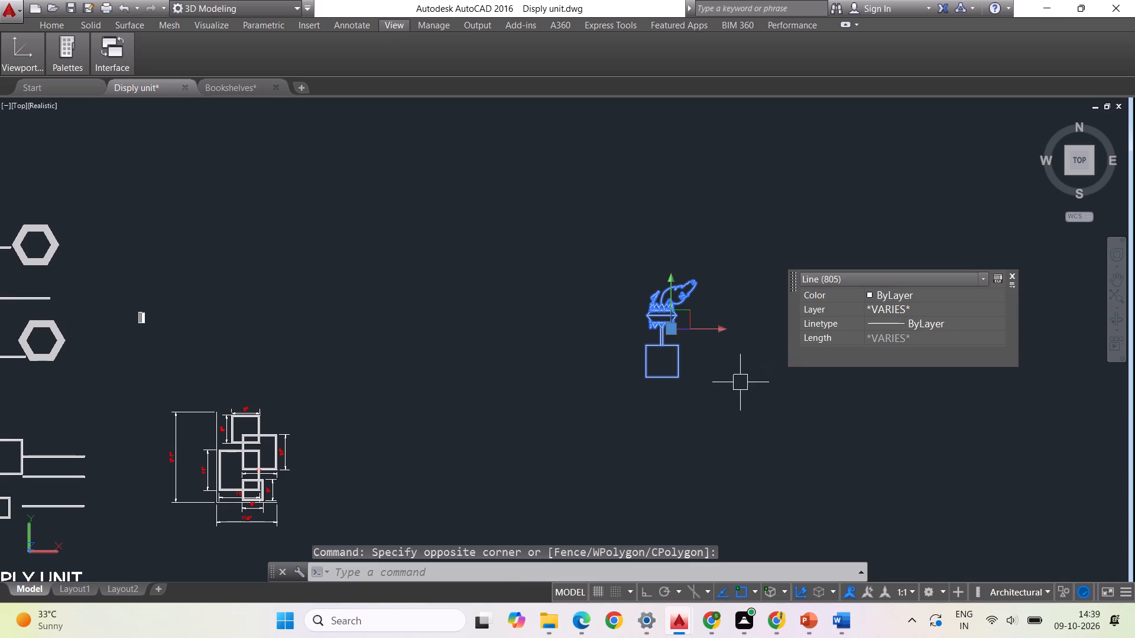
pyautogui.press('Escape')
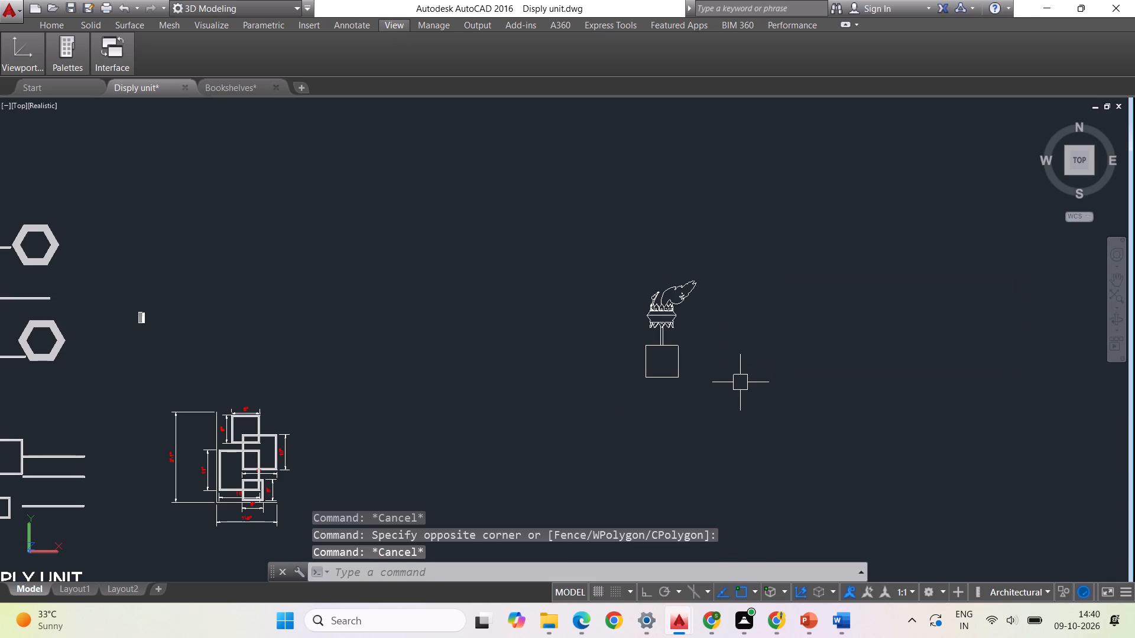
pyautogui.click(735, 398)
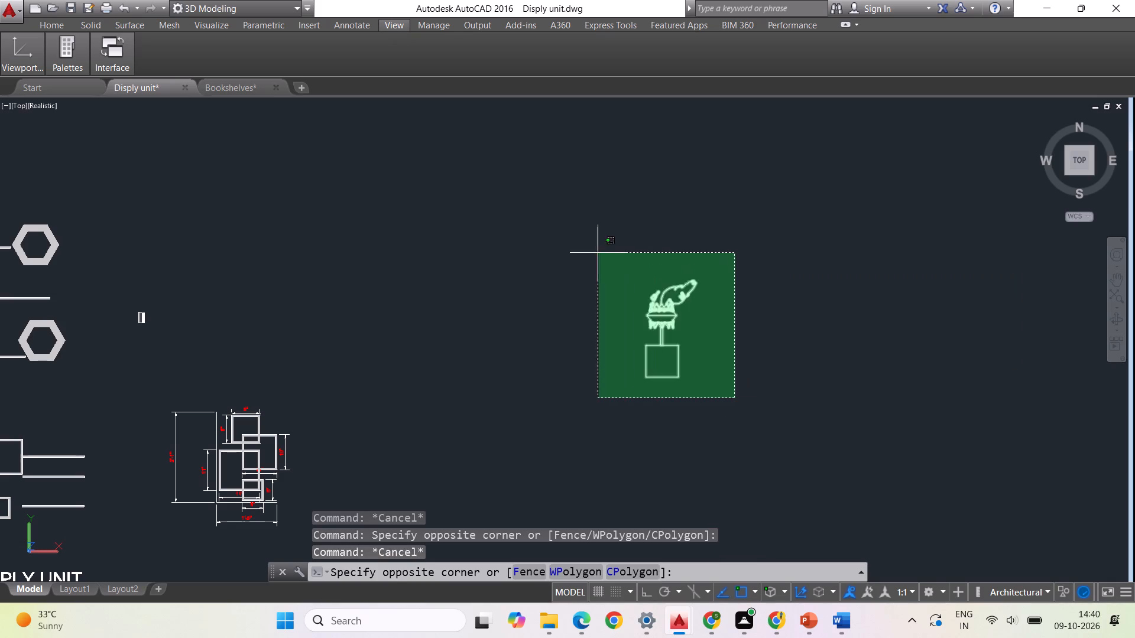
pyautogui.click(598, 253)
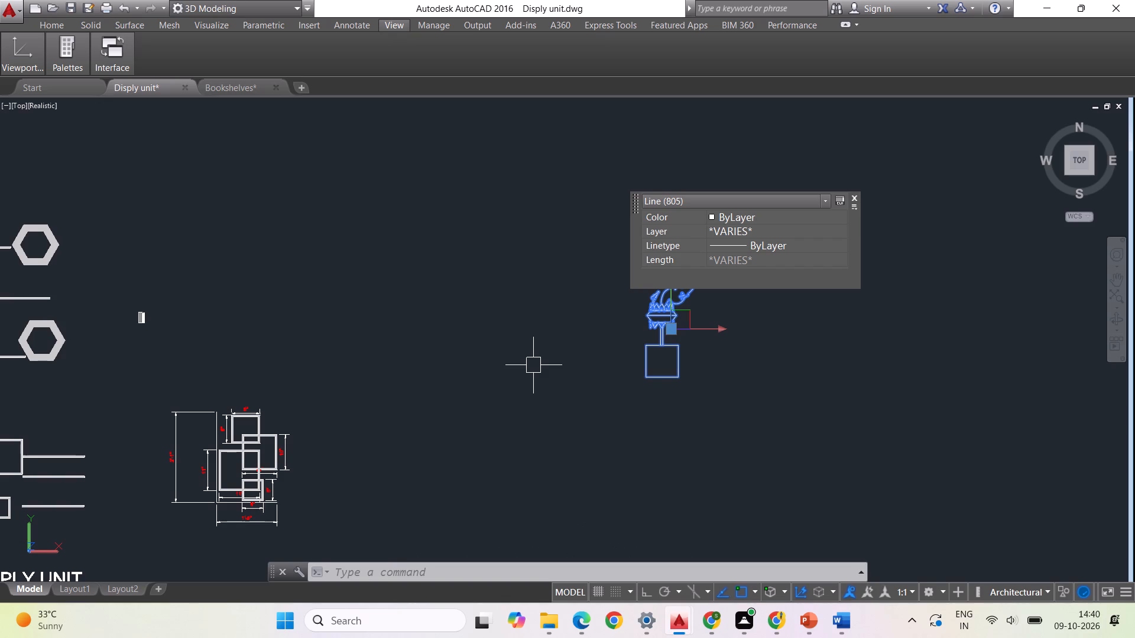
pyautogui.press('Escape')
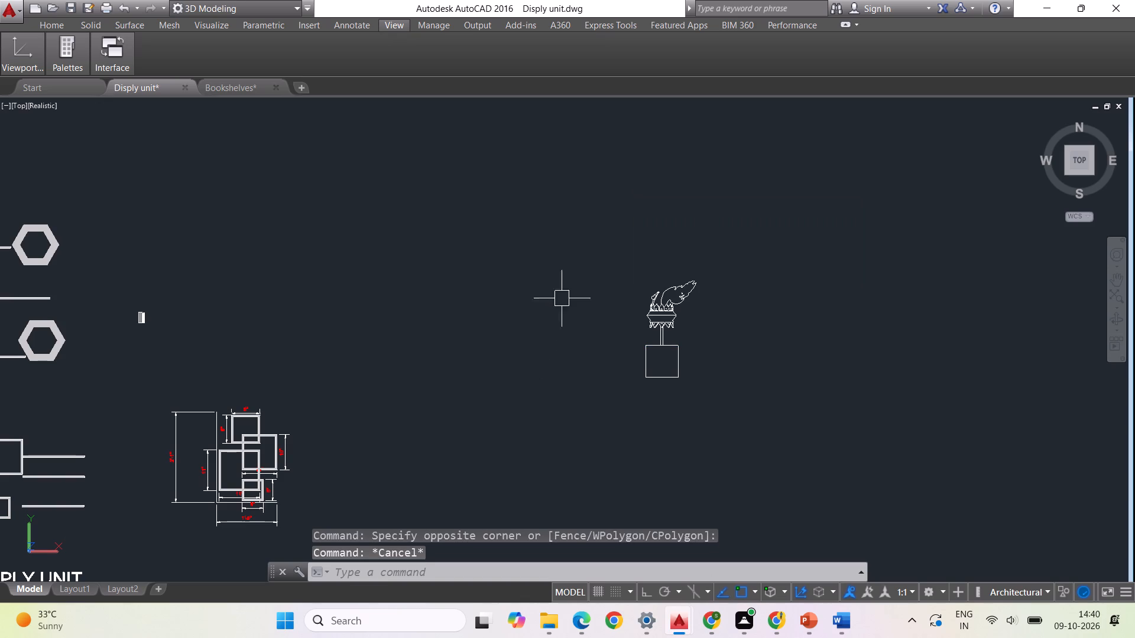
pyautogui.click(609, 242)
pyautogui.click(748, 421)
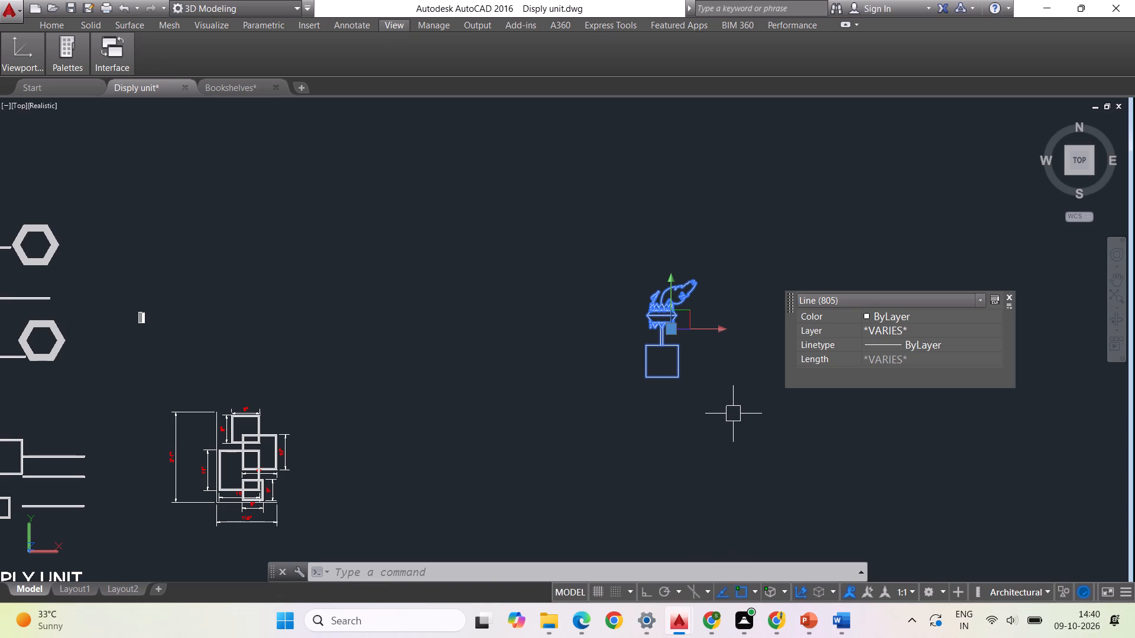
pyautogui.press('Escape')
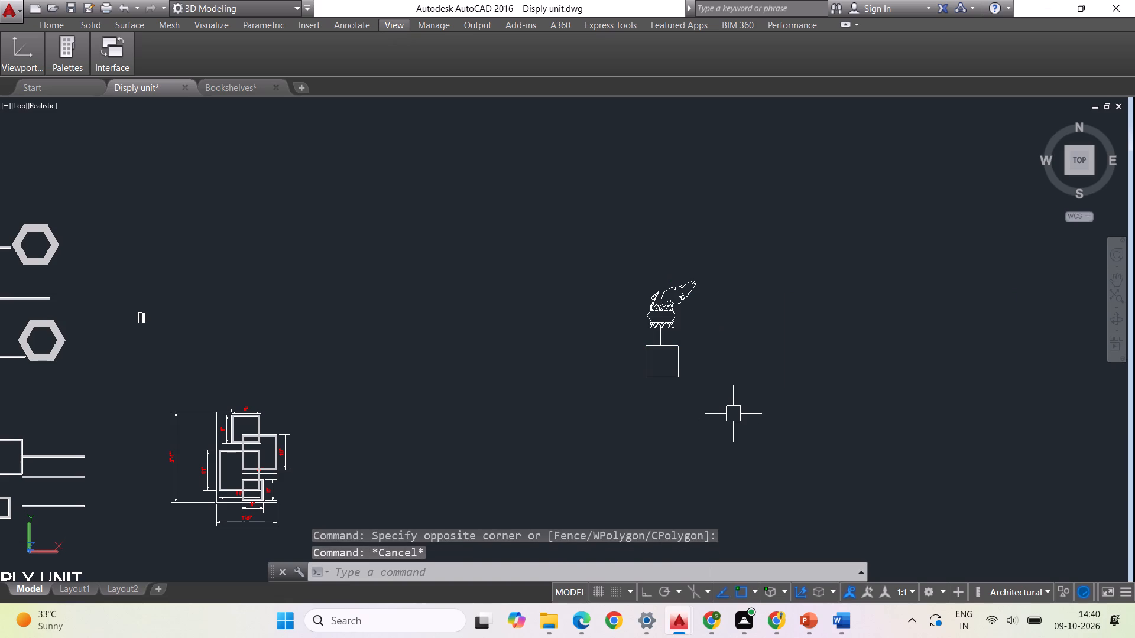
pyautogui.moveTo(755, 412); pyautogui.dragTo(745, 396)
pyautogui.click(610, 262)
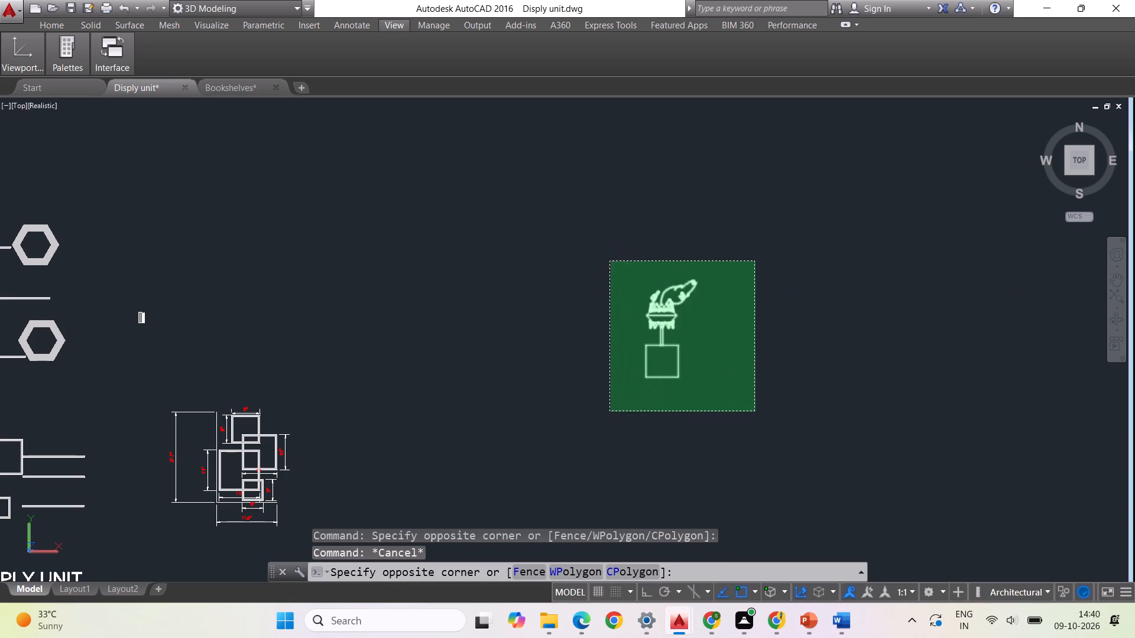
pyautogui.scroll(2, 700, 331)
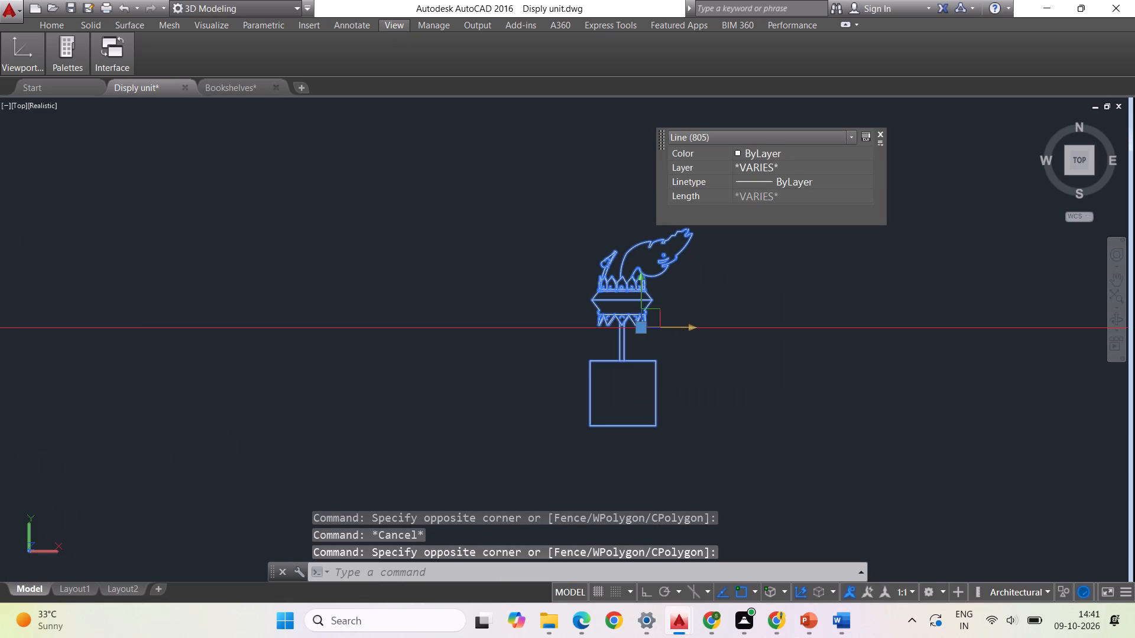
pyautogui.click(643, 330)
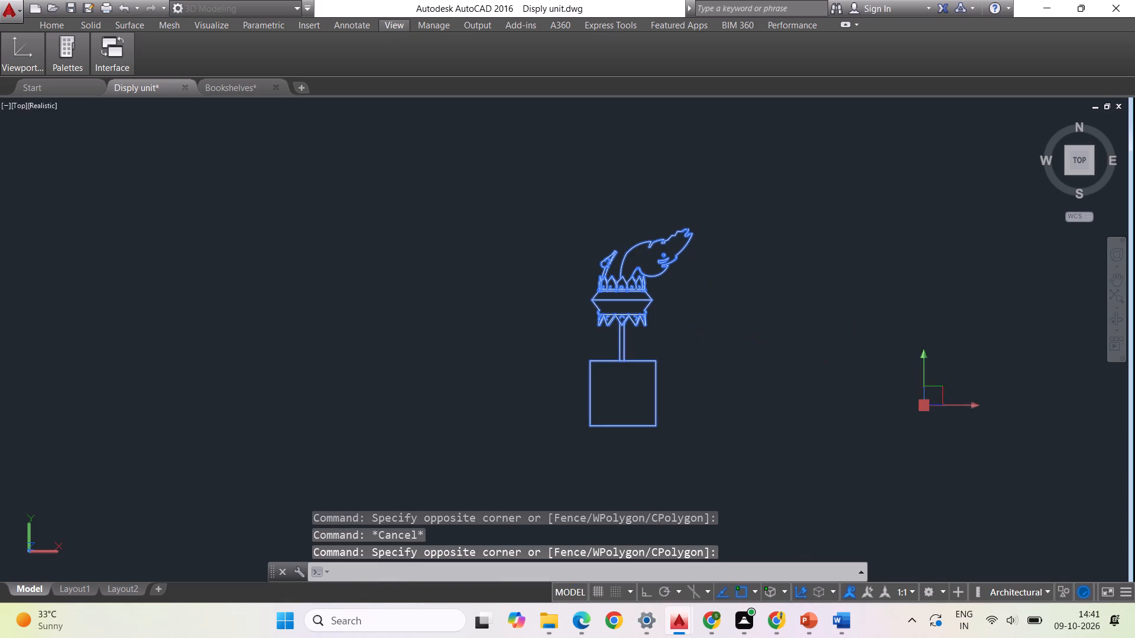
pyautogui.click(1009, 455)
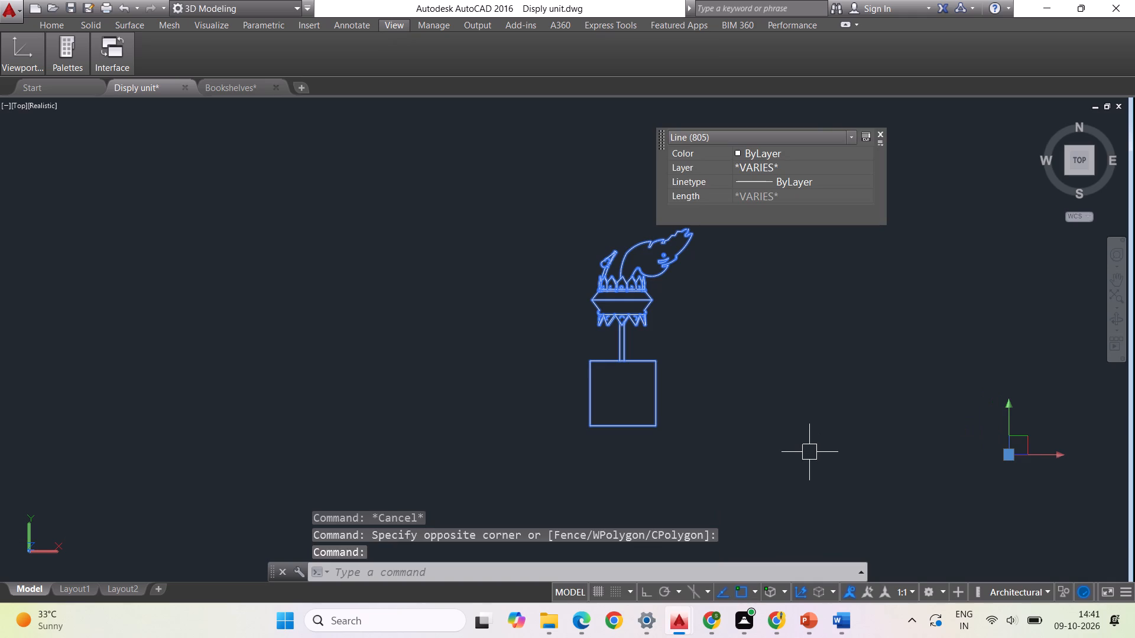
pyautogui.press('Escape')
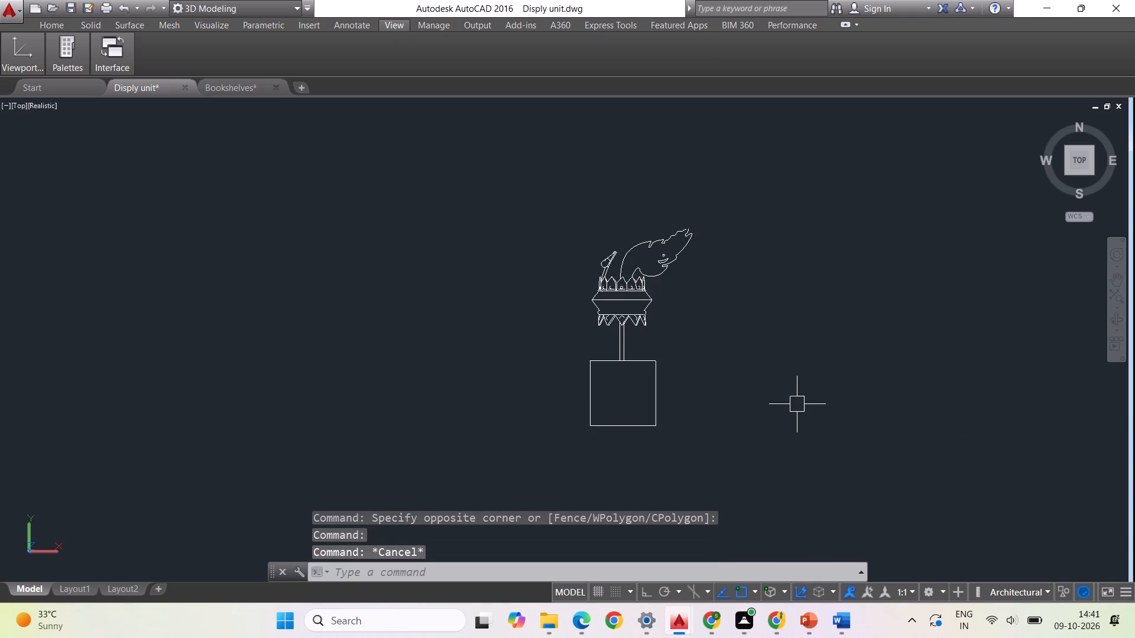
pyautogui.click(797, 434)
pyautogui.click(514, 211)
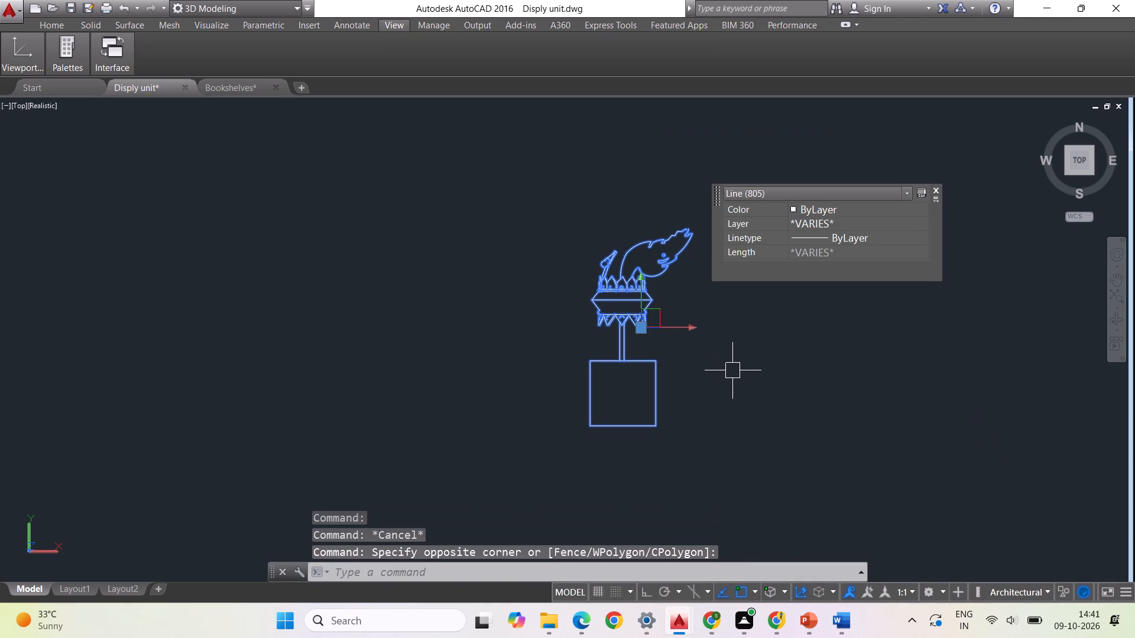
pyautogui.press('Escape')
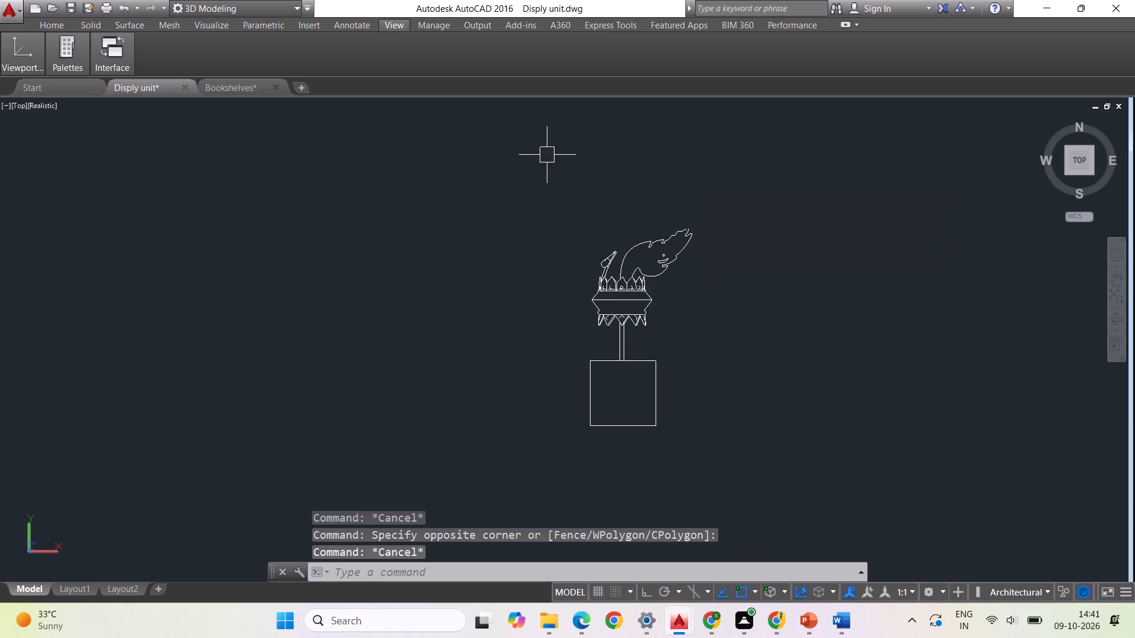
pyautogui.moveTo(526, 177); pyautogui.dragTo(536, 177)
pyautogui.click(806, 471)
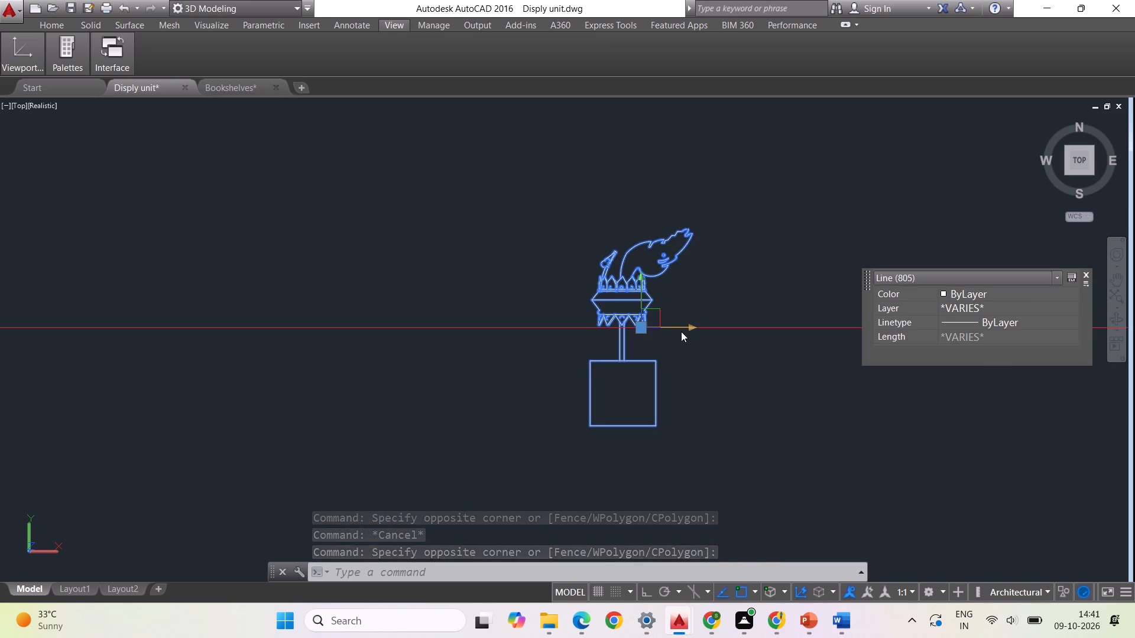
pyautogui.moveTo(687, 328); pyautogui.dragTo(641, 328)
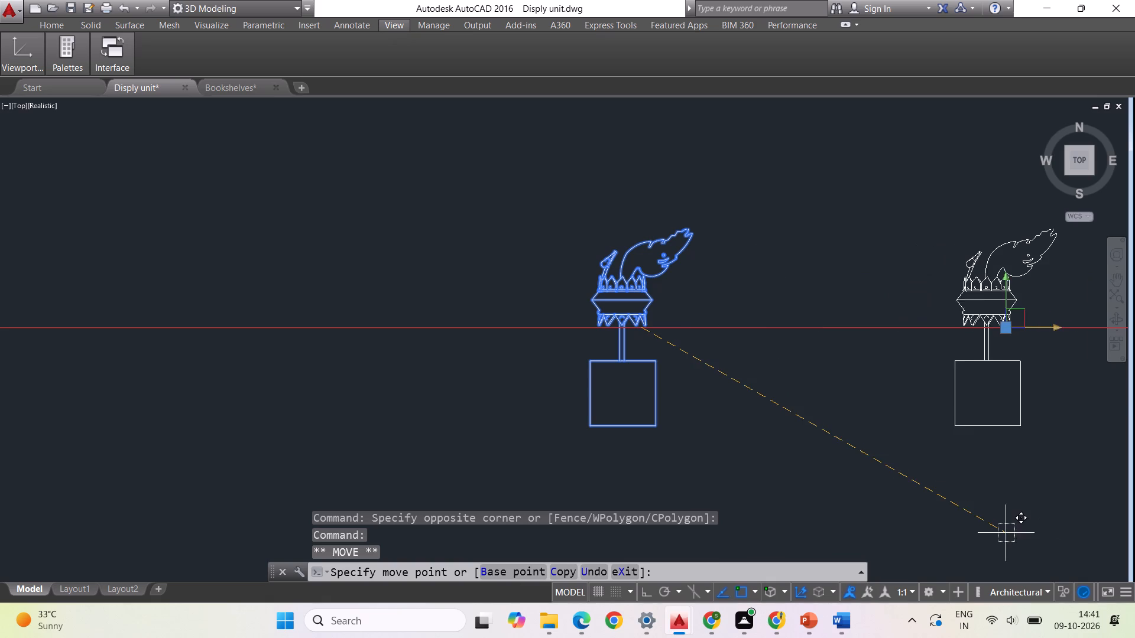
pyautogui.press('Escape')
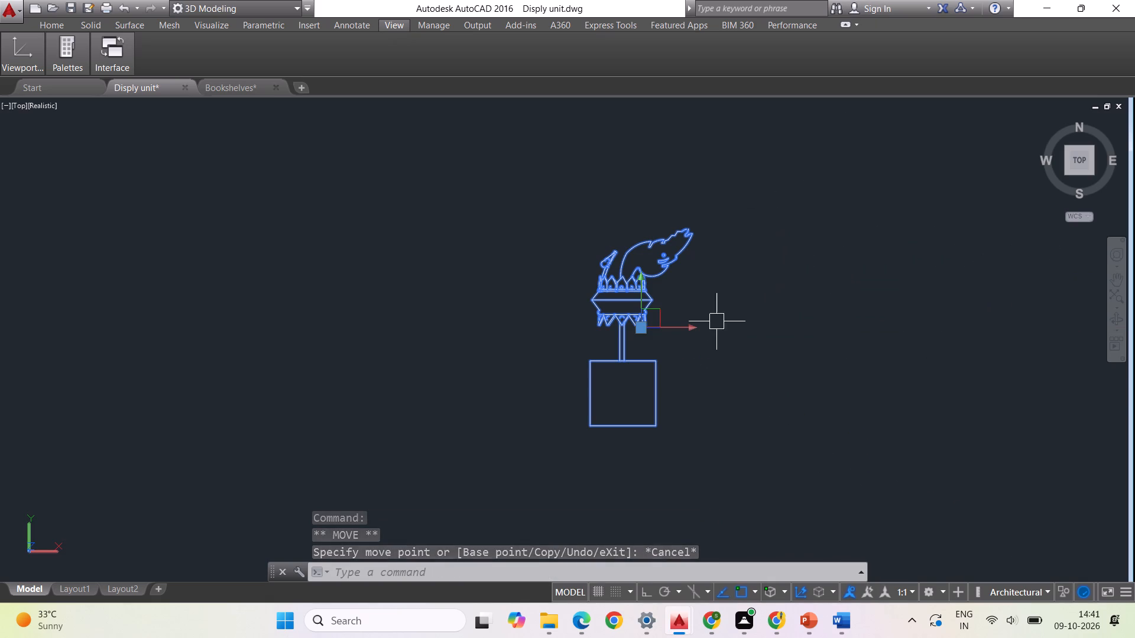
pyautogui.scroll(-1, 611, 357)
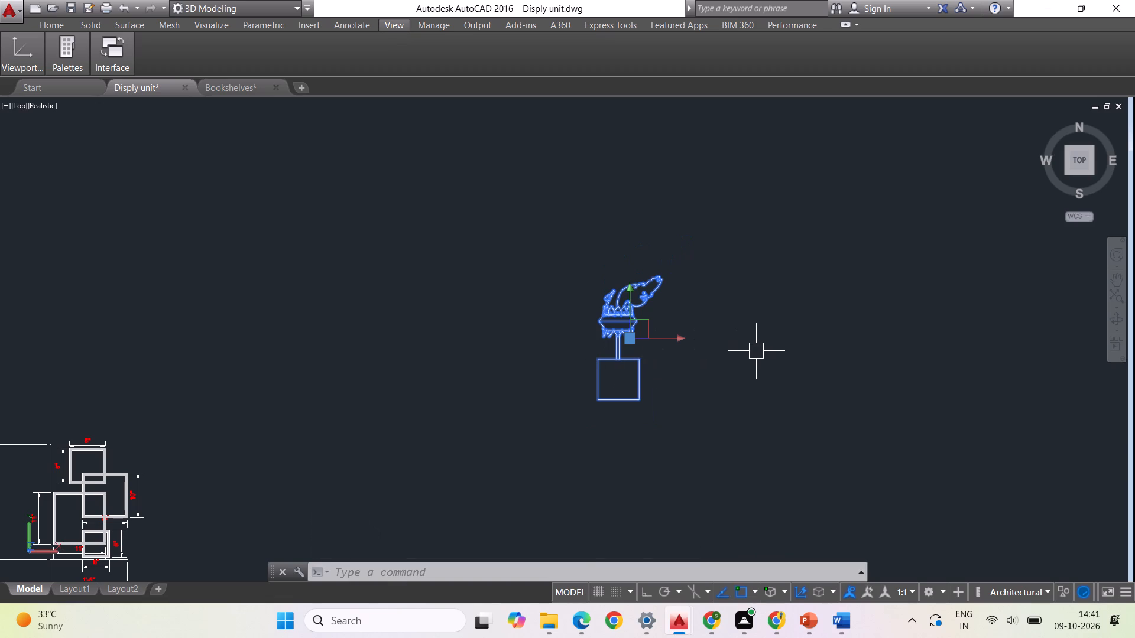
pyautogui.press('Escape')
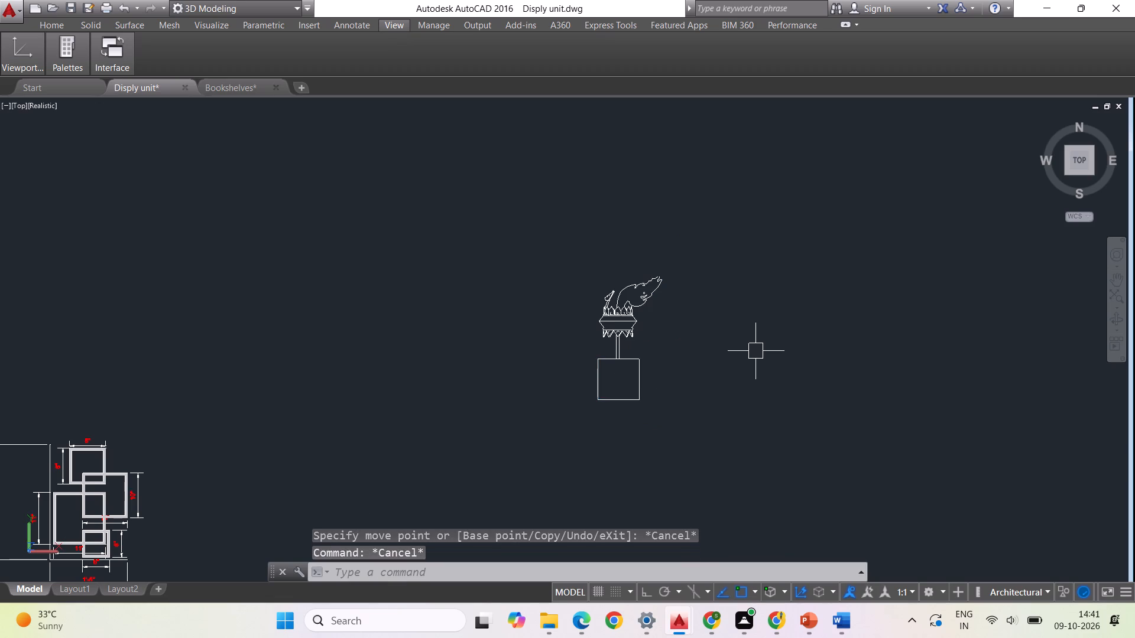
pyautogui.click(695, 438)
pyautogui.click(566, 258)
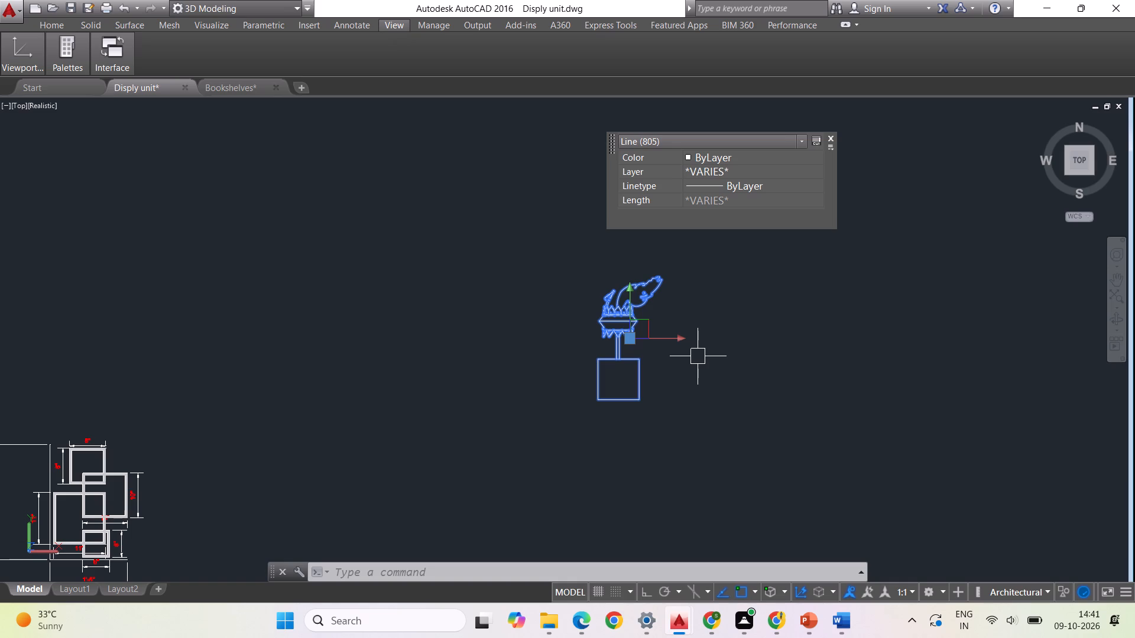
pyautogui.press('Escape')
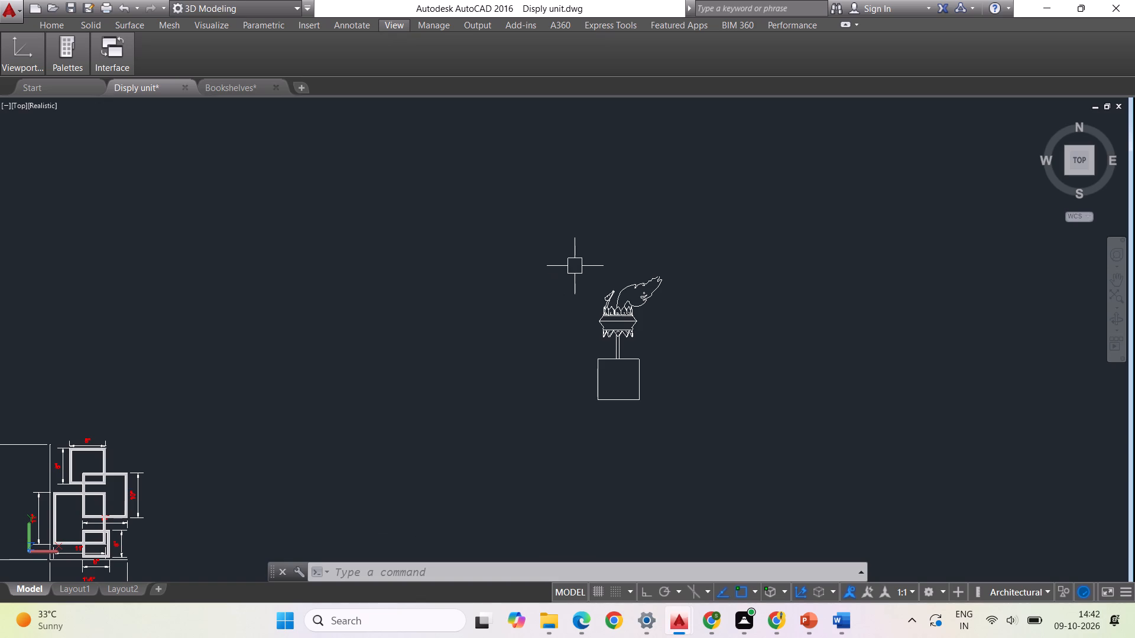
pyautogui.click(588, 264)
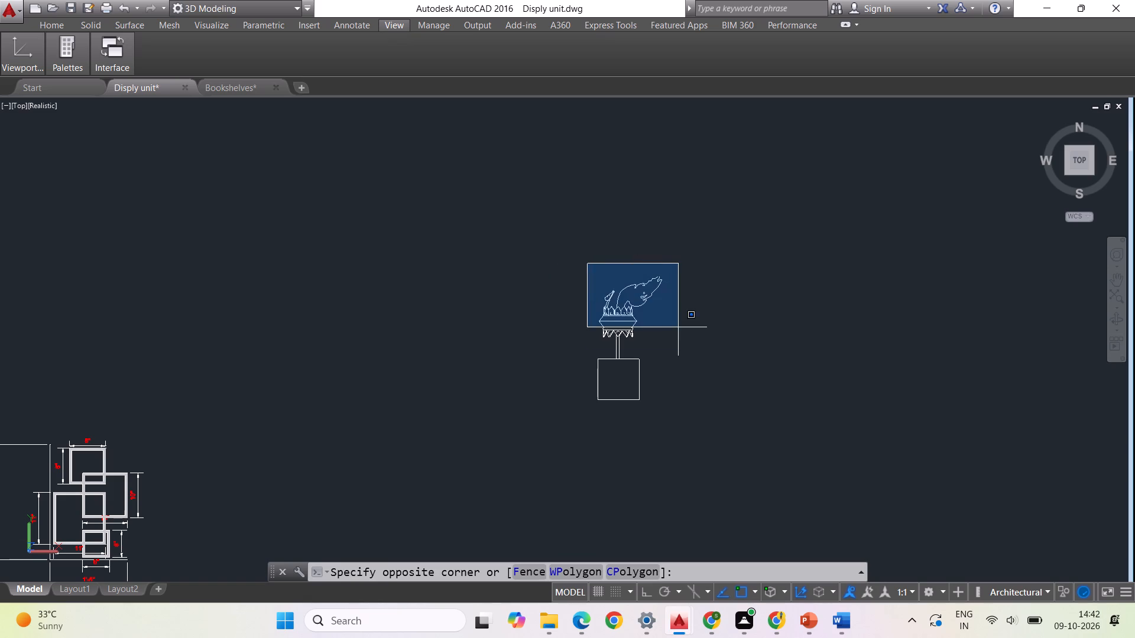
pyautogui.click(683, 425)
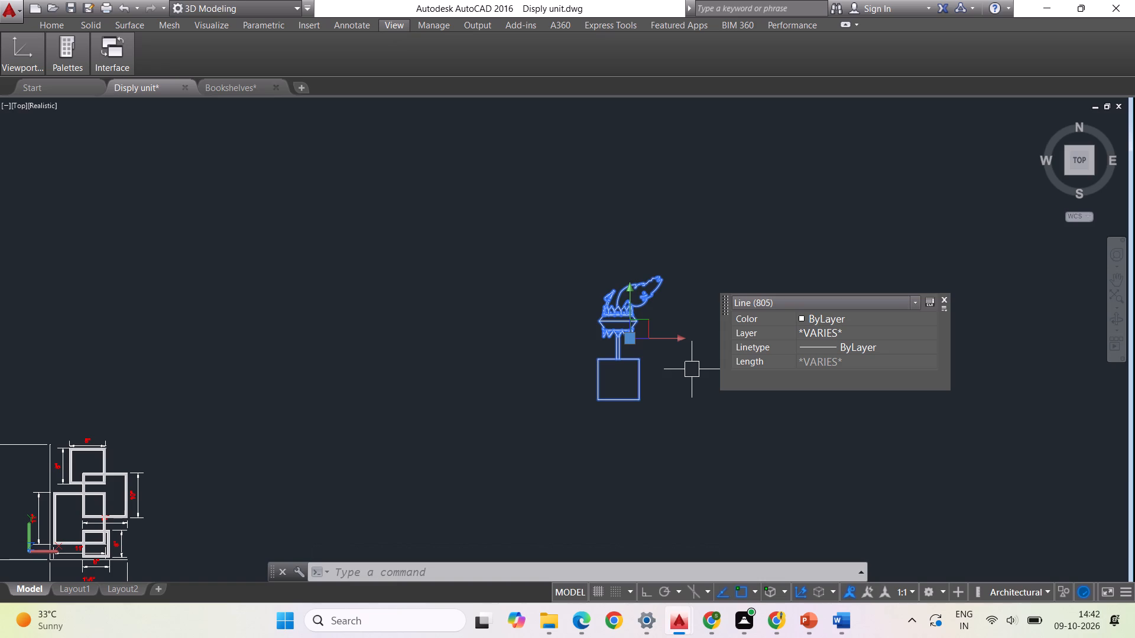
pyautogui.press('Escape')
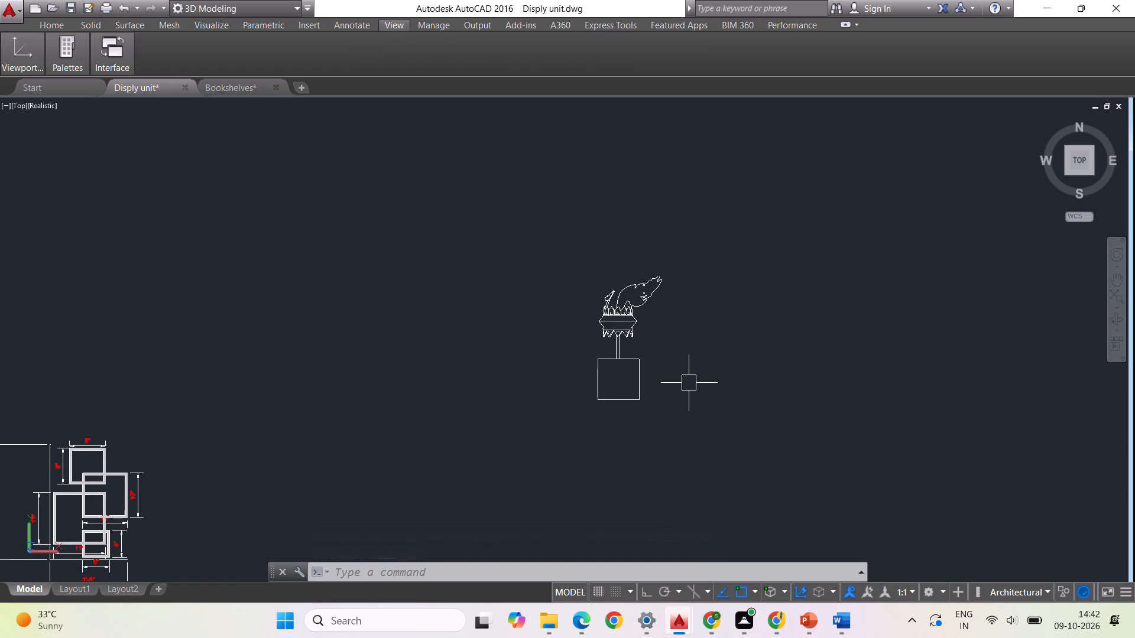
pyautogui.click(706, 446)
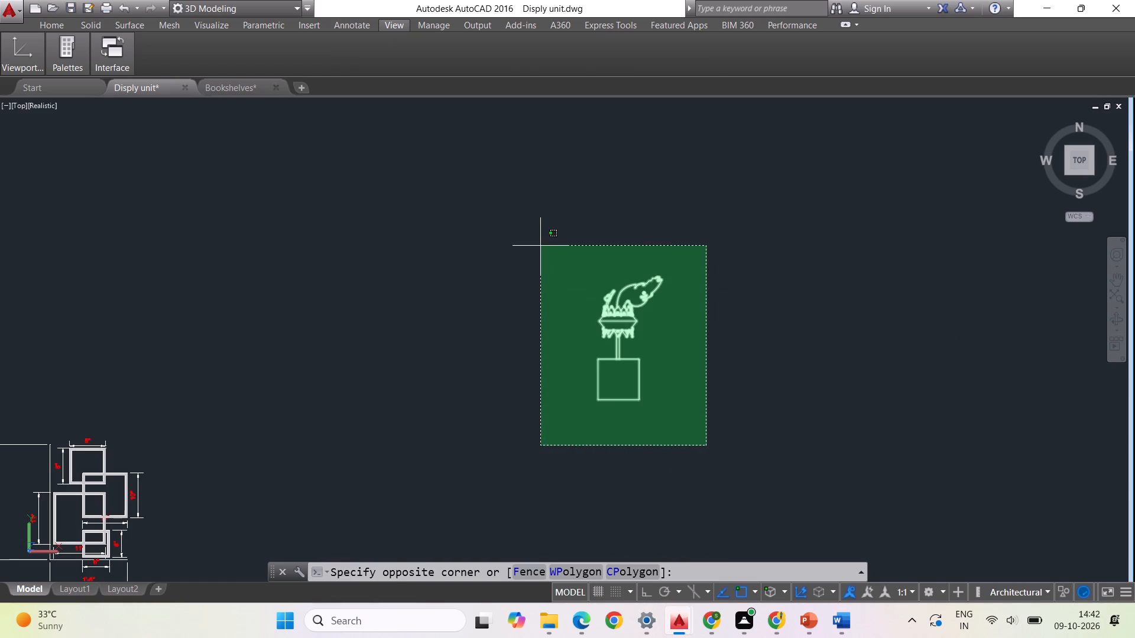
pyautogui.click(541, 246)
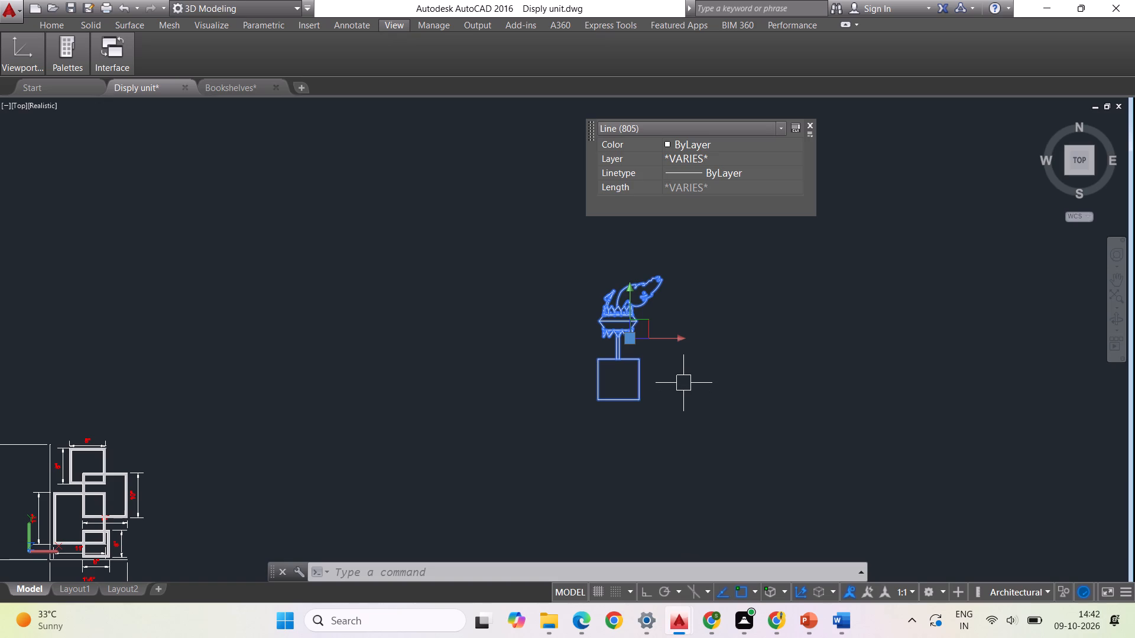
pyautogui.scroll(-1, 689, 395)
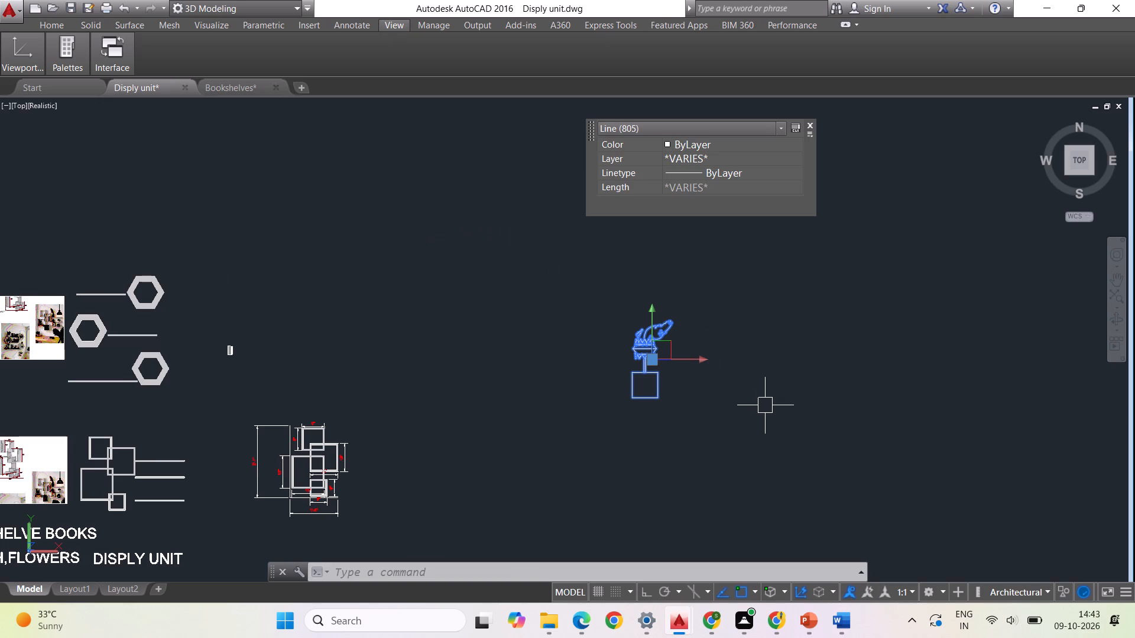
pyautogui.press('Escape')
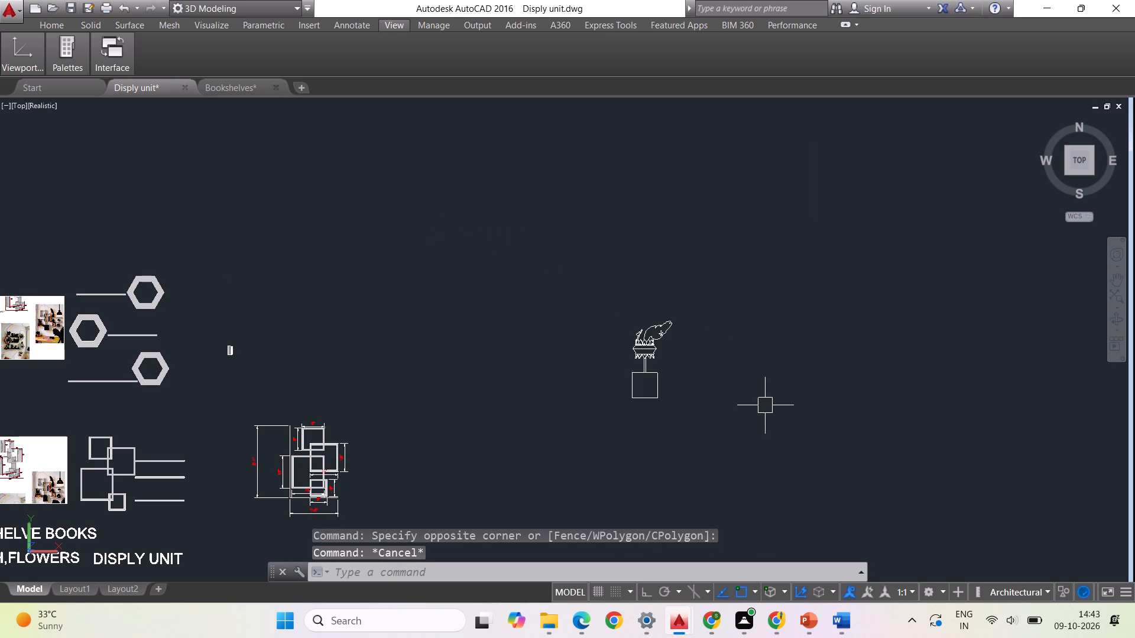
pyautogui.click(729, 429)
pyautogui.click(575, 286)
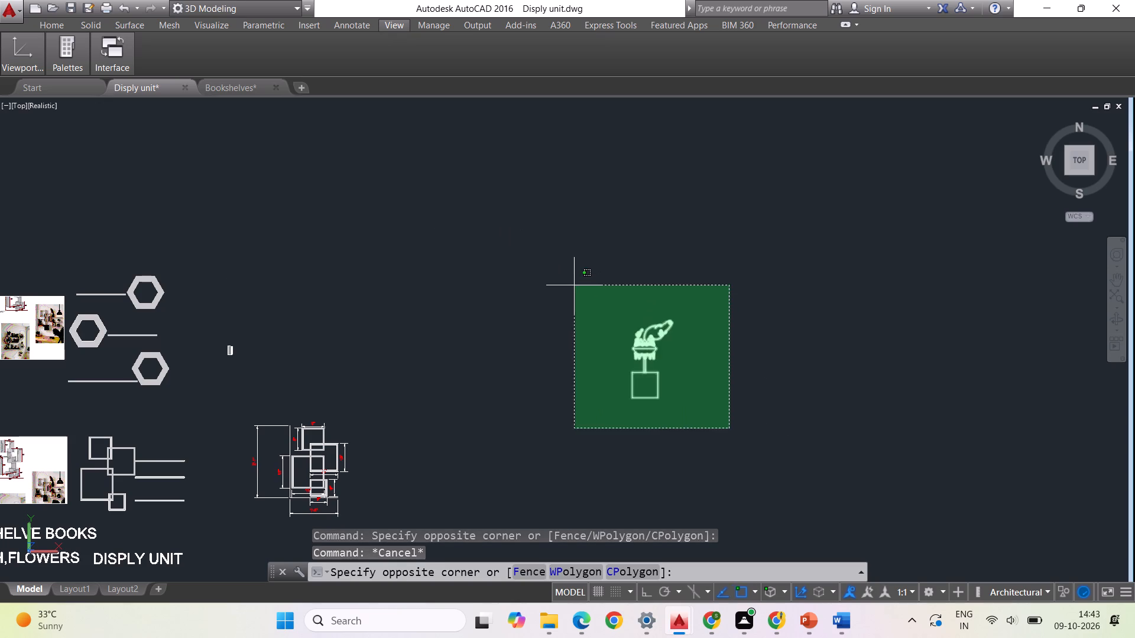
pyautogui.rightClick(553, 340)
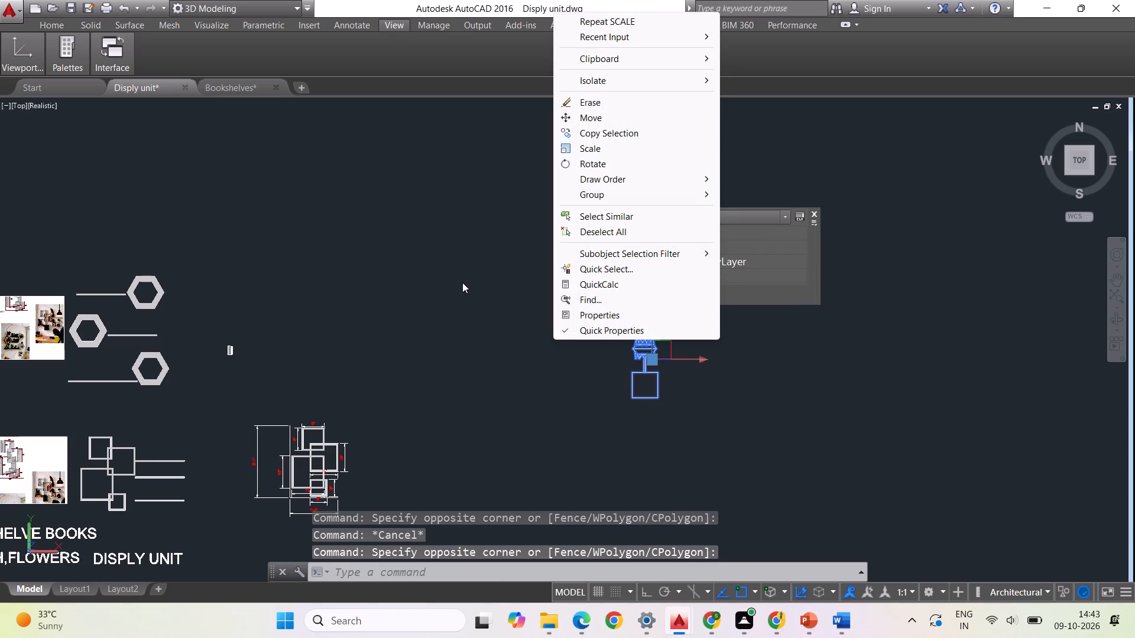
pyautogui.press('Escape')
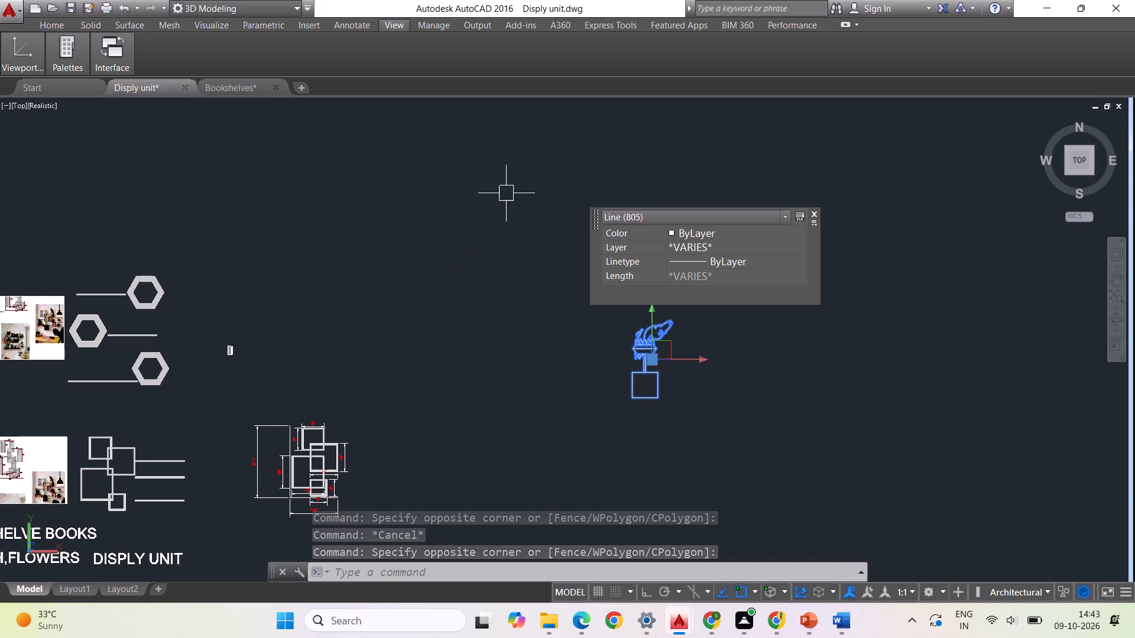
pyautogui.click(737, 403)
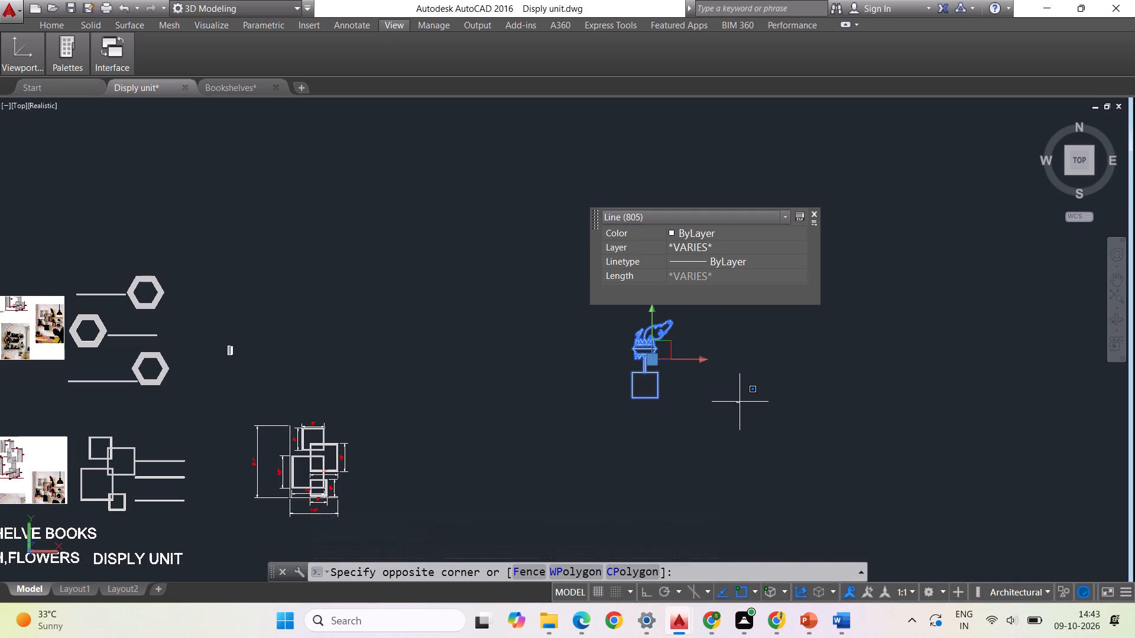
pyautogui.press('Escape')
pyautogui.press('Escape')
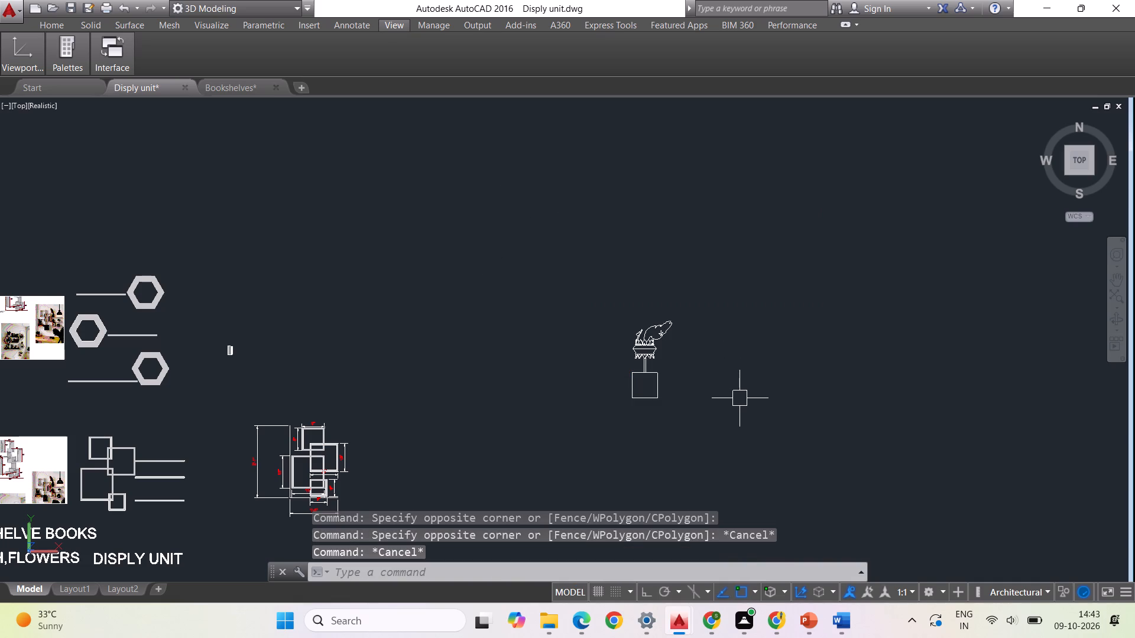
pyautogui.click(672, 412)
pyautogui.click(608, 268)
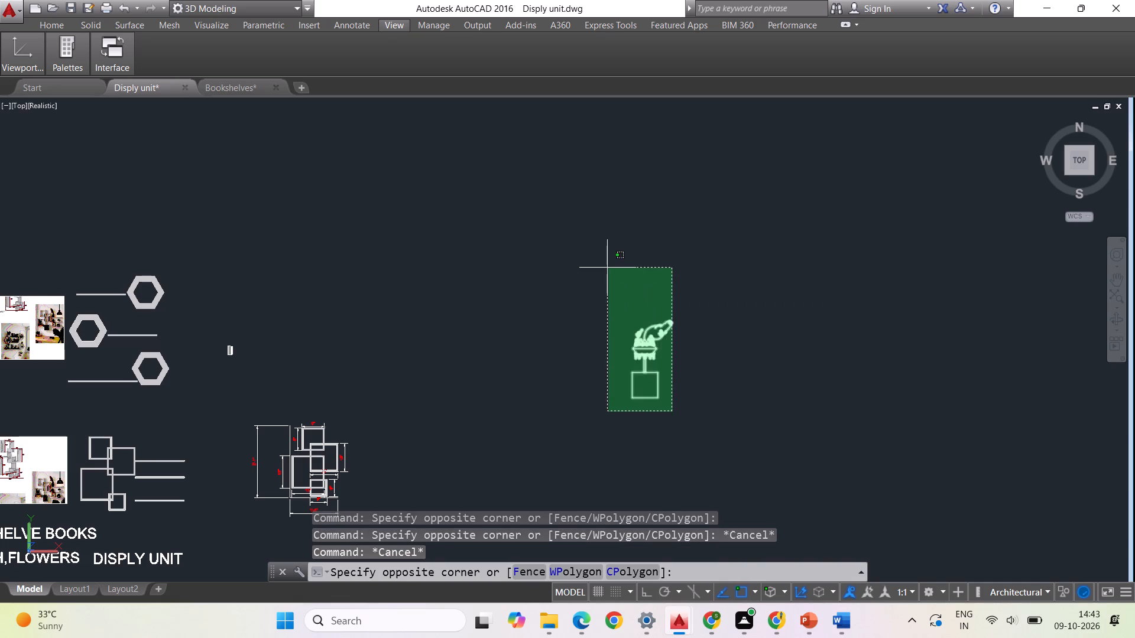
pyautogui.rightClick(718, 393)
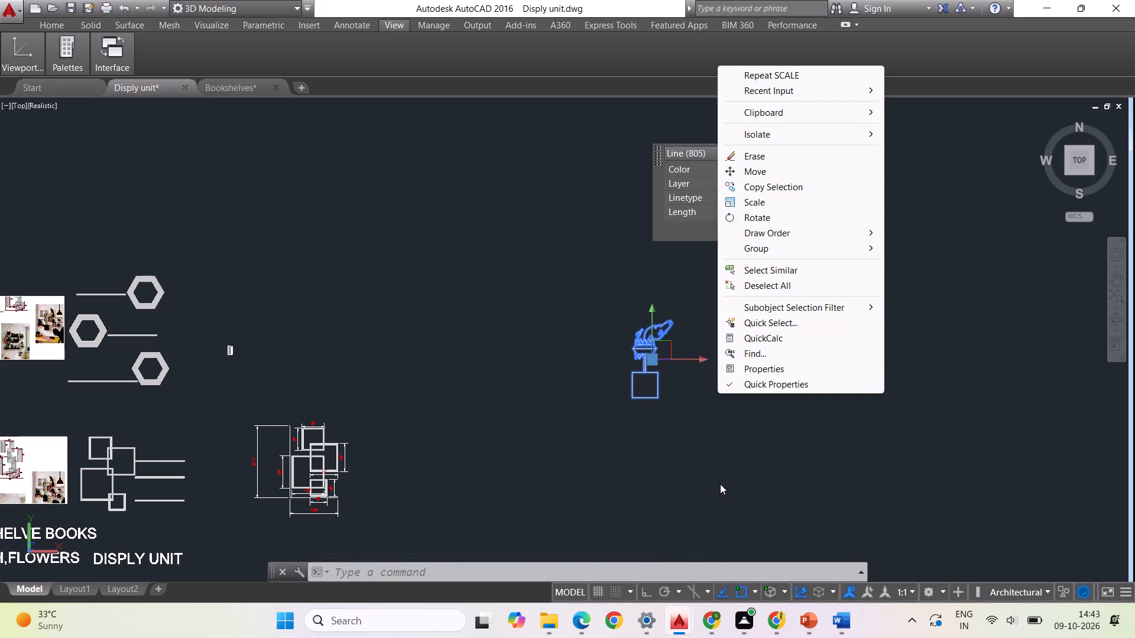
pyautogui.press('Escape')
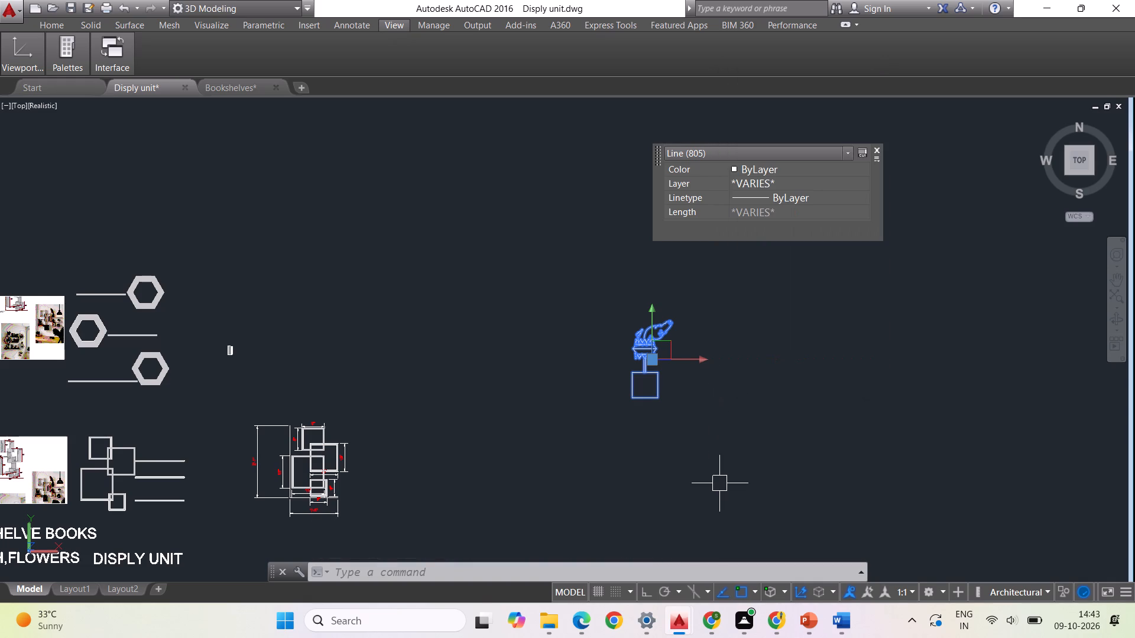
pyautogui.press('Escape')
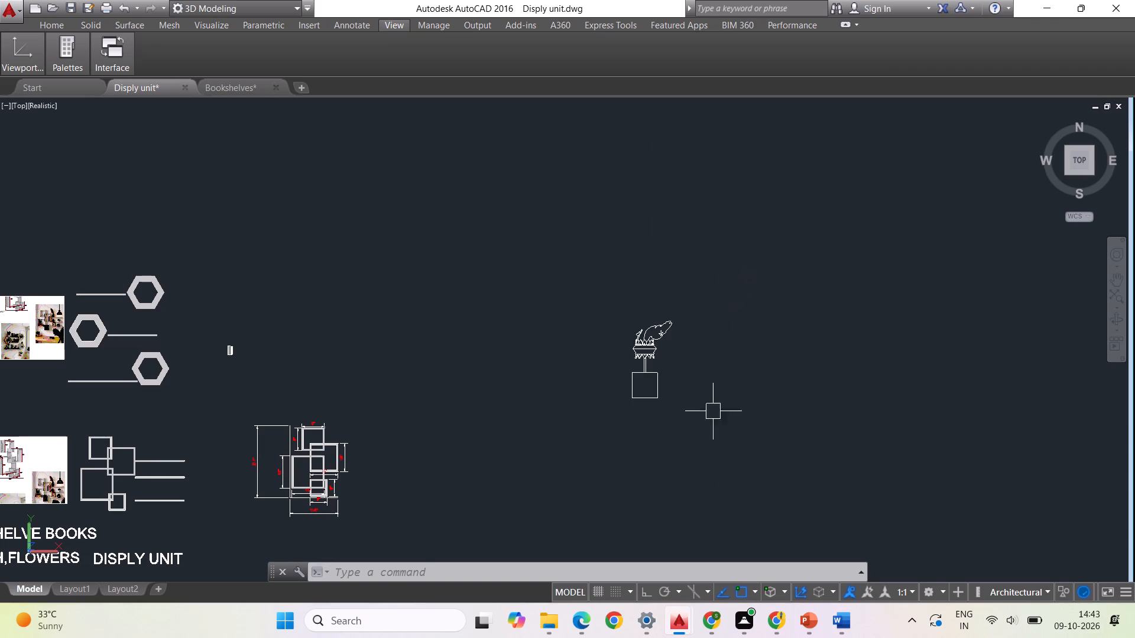
# Scale the whole flame-topped ornament from its square base's lower outer corner, using the base's bottom edge as reference, to roughly 0.3 of its size.
pyautogui.scroll(1, 649, 382)
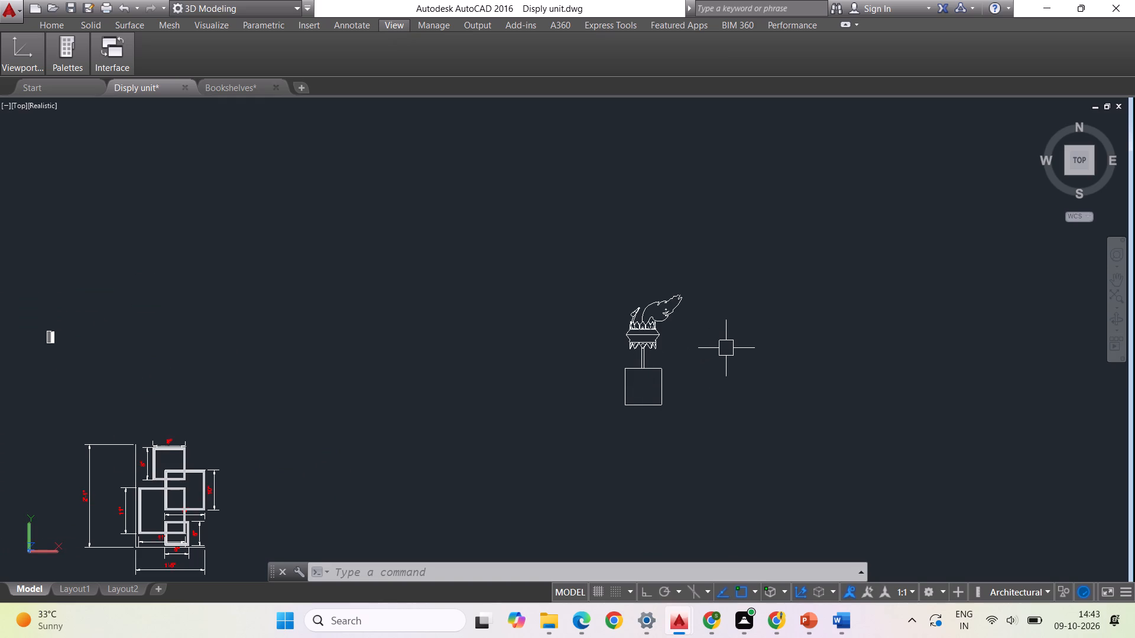
pyautogui.moveTo(714, 421); pyautogui.dragTo(704, 406)
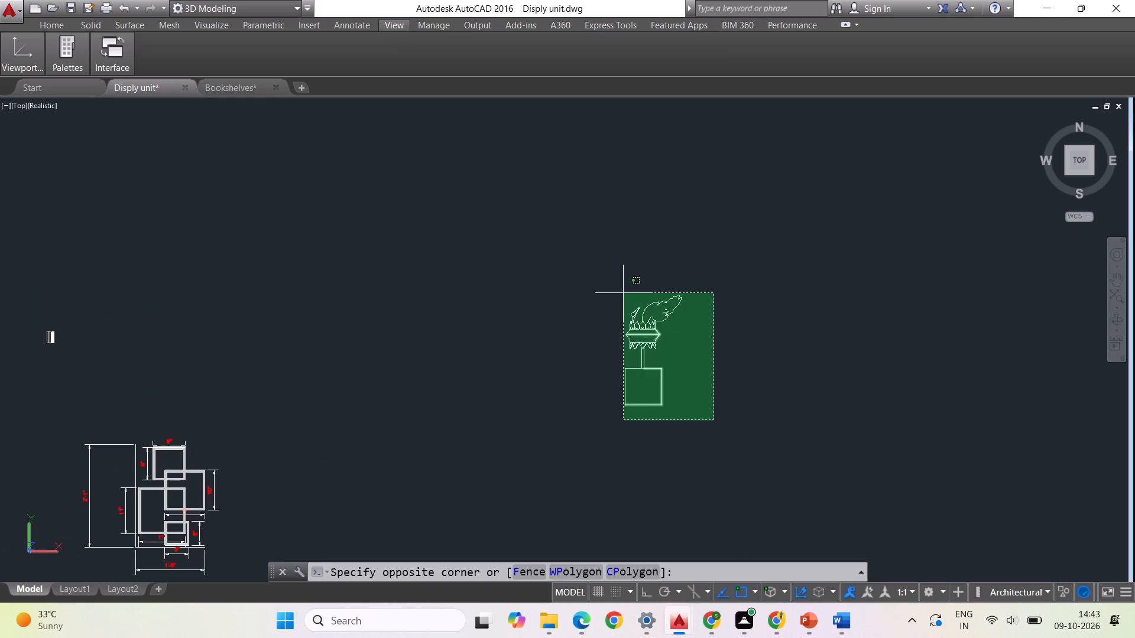
pyautogui.click(602, 282)
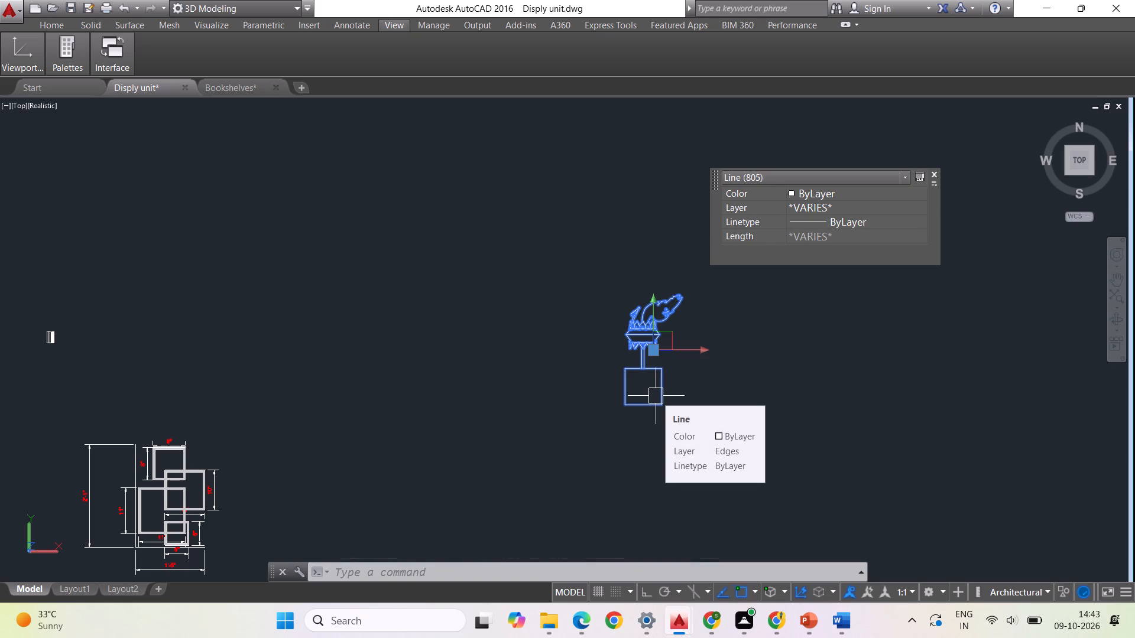
pyautogui.write('SCALE')
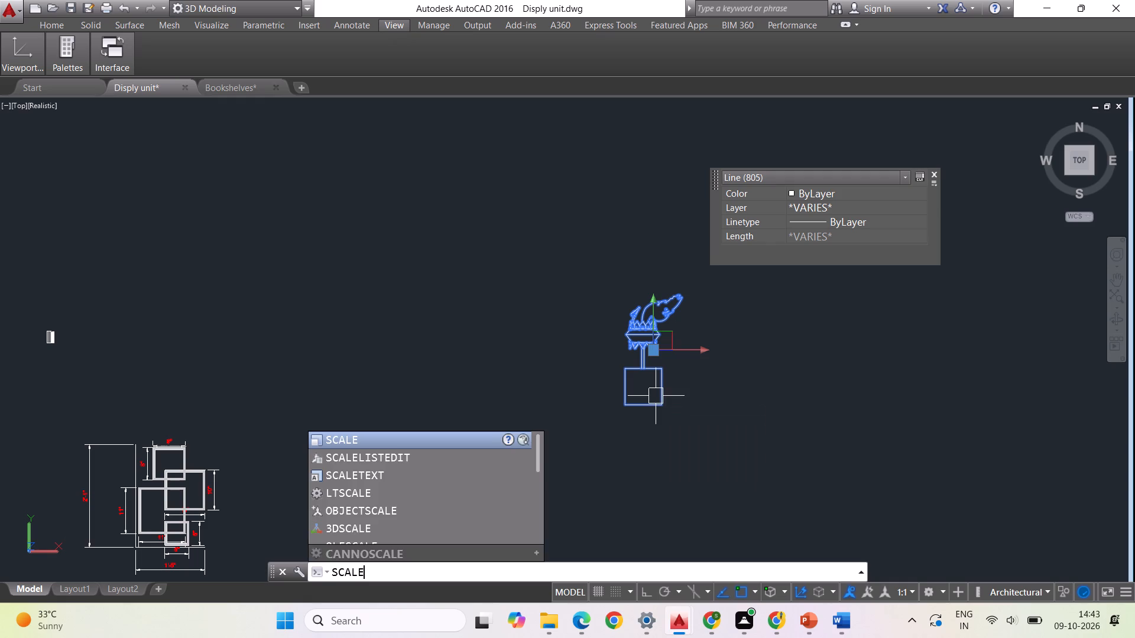
pyautogui.press('Return')
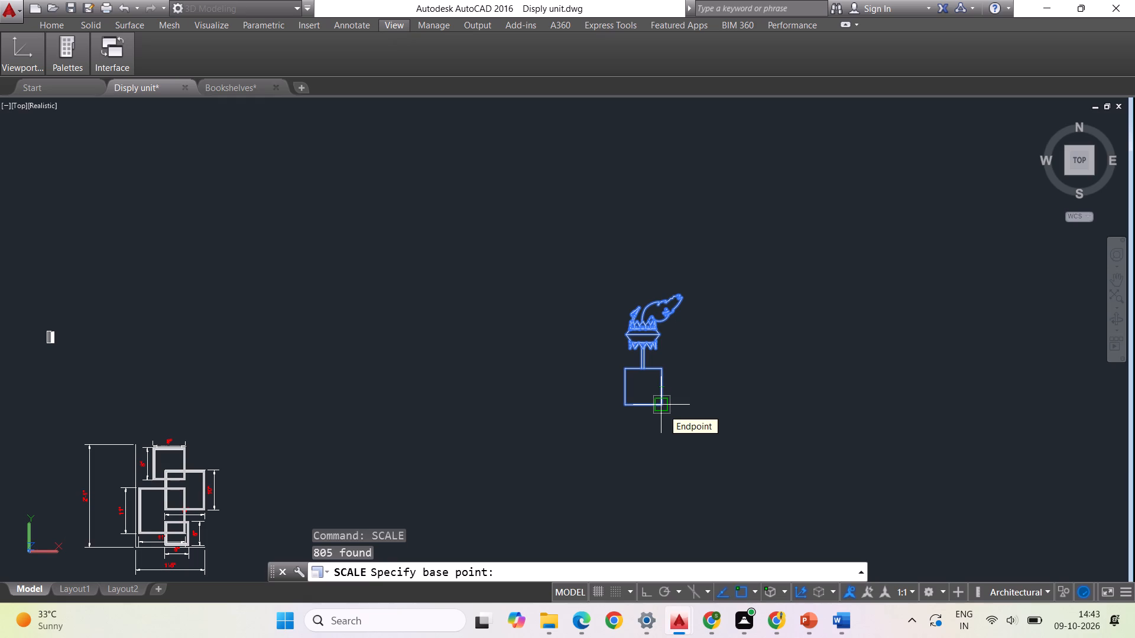
pyautogui.click(663, 409)
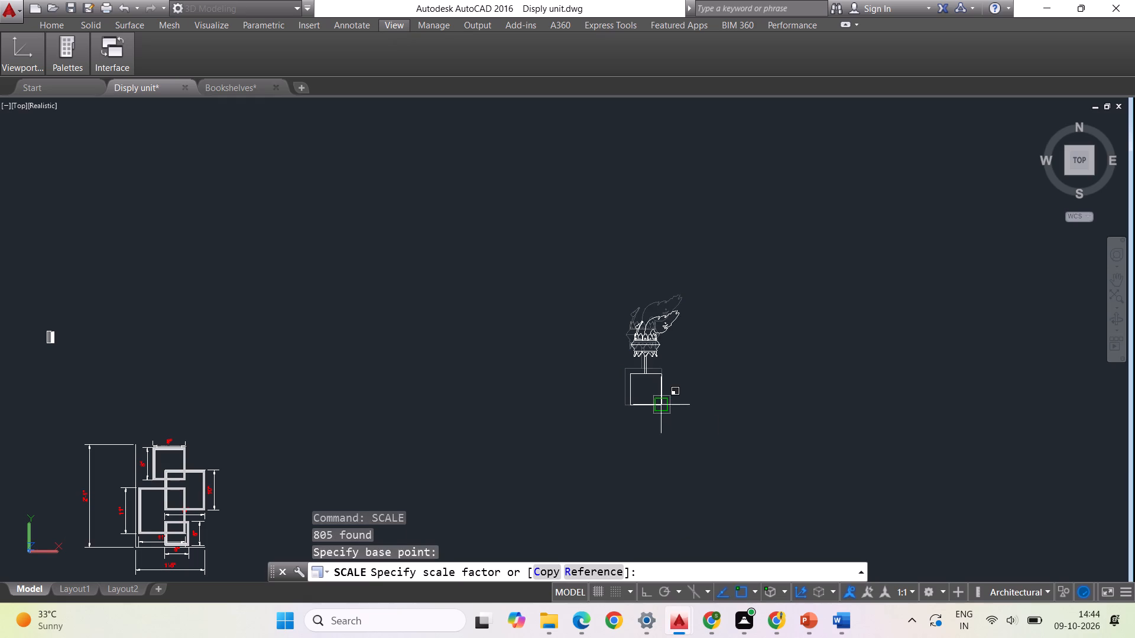
pyautogui.click(596, 569)
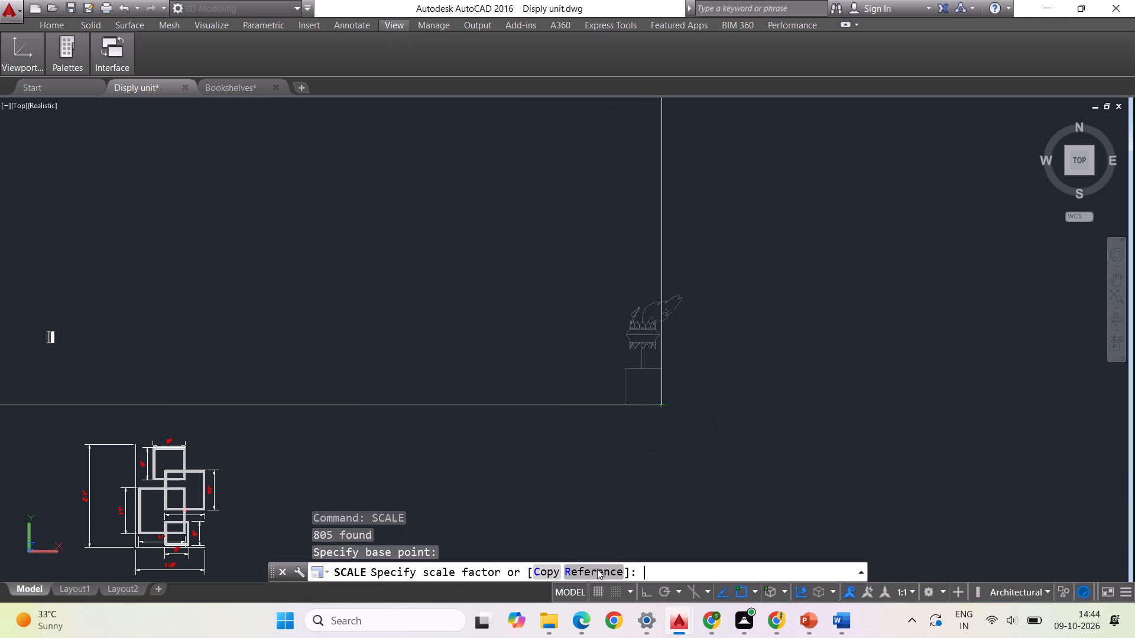
pyautogui.scroll(2, 624, 405)
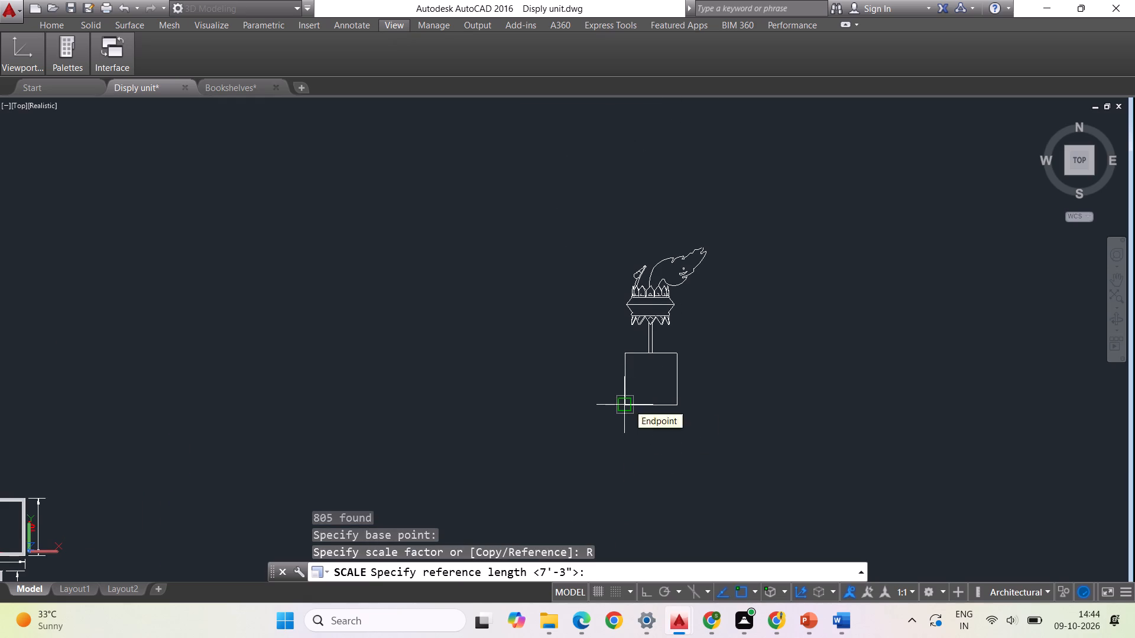
pyautogui.click(682, 403)
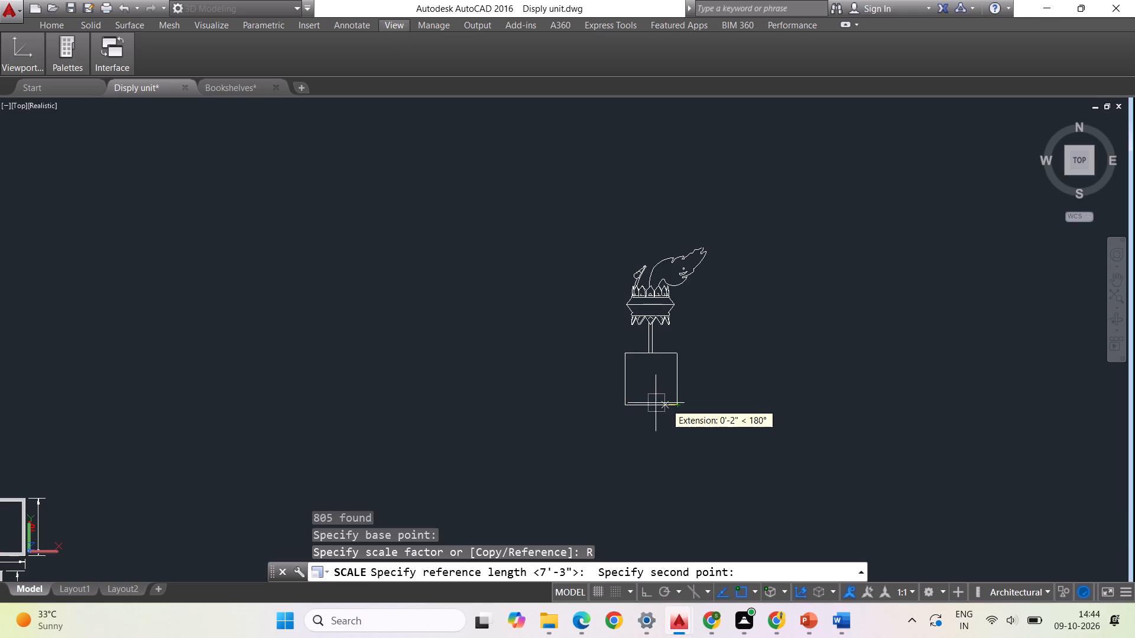
pyautogui.click(626, 403)
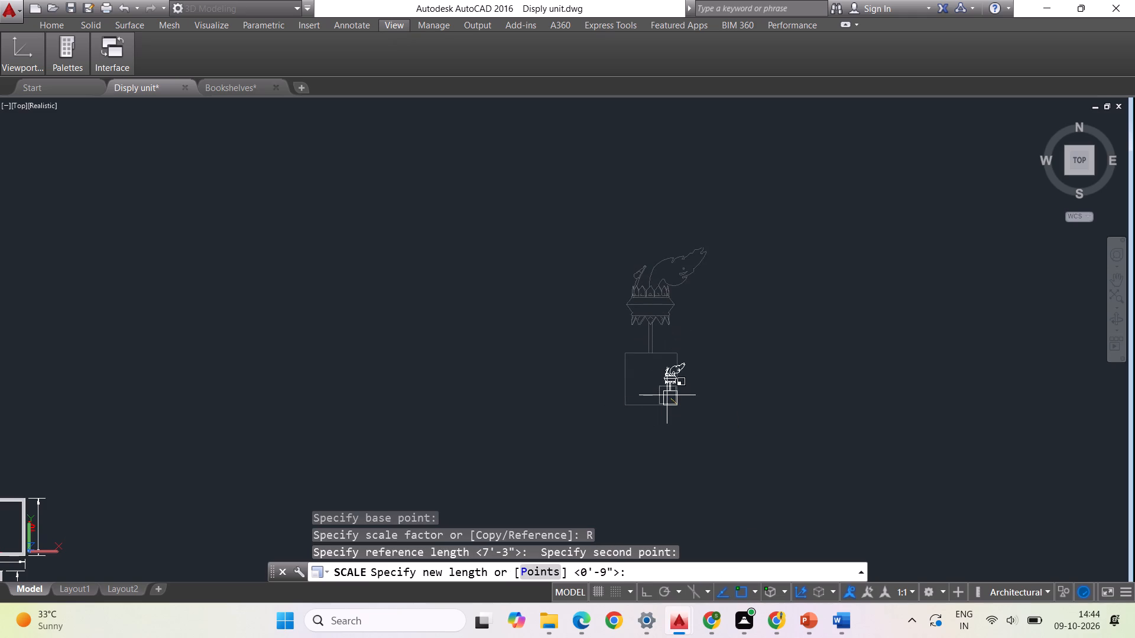
pyautogui.click(666, 396)
pyautogui.scroll(-2, 683, 403)
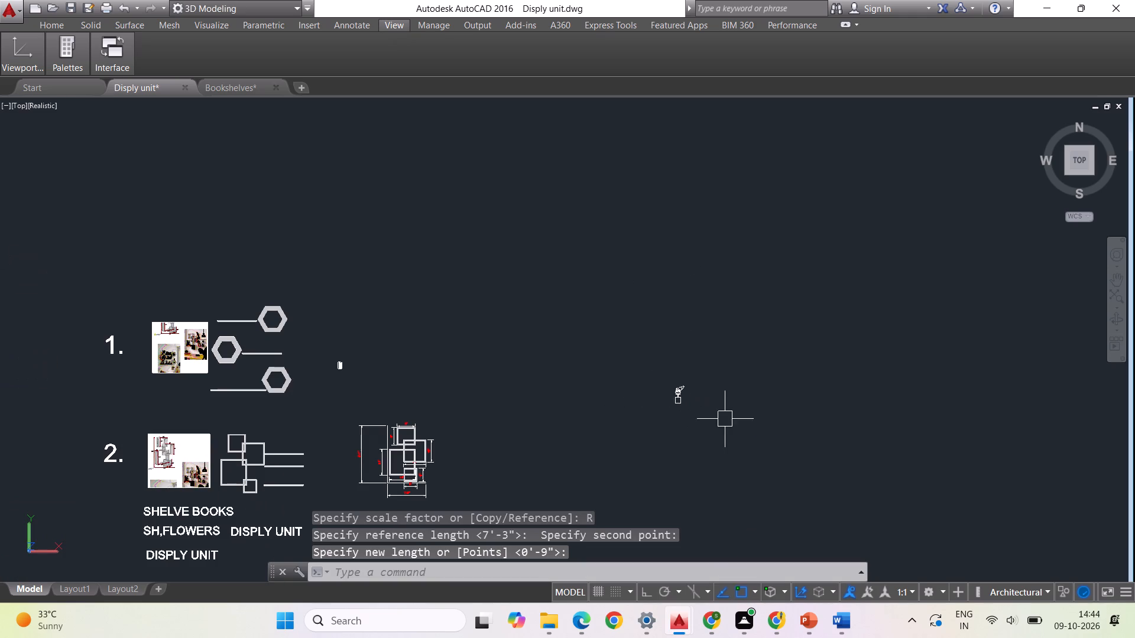
# Select the entire reduced flame-topped ornament, including its stem and square base.
pyautogui.click(772, 435)
pyautogui.click(633, 342)
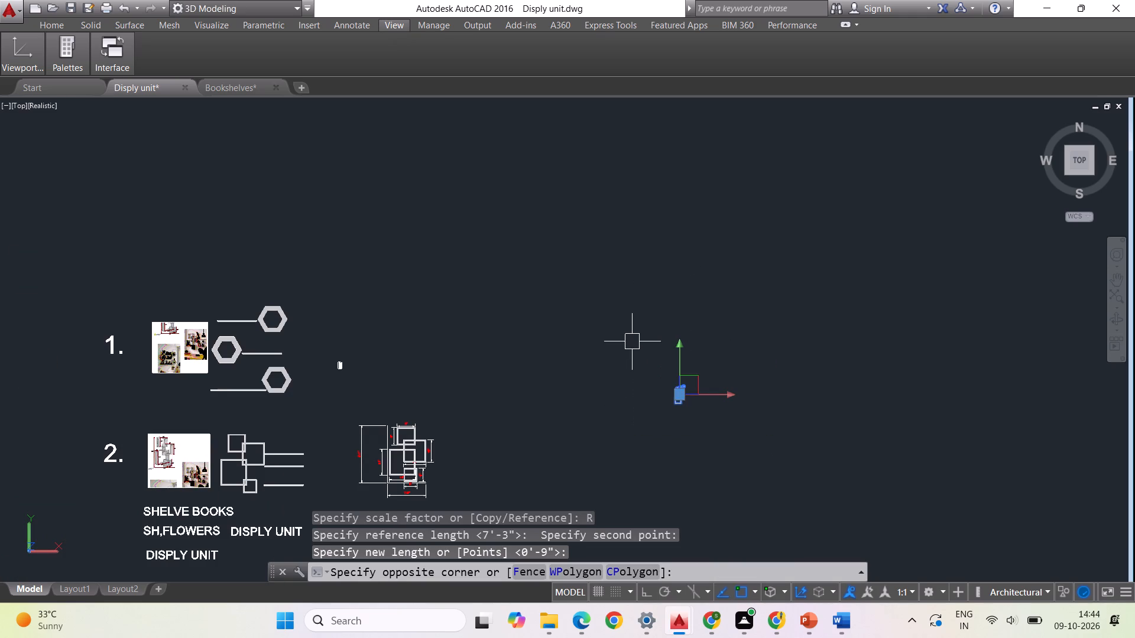
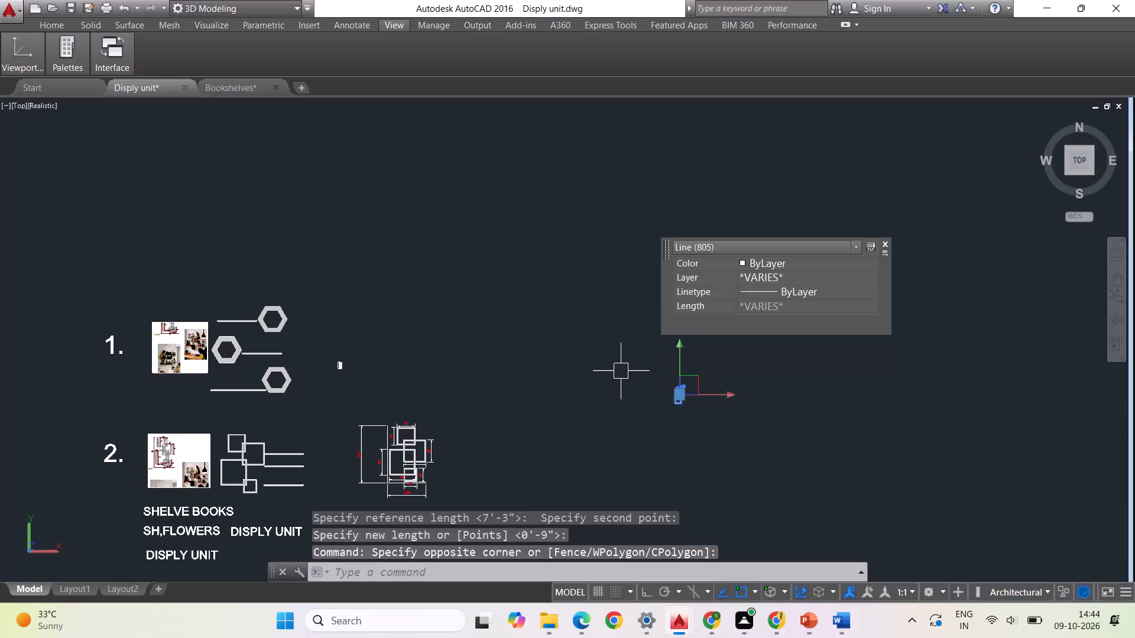
# Move the selected flame-topped ornament by its square base closer to the shelf designs, into the open area beyond the small books.
pyautogui.rightClick(621, 372)
pyautogui.click(655, 151)
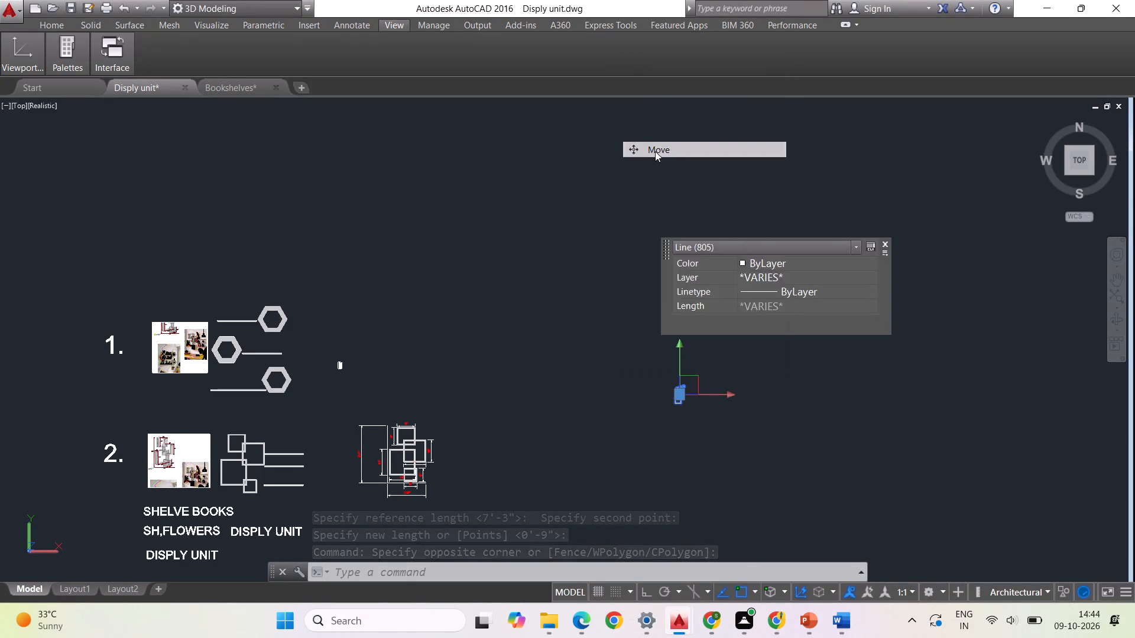
pyautogui.click(677, 404)
pyautogui.click(511, 385)
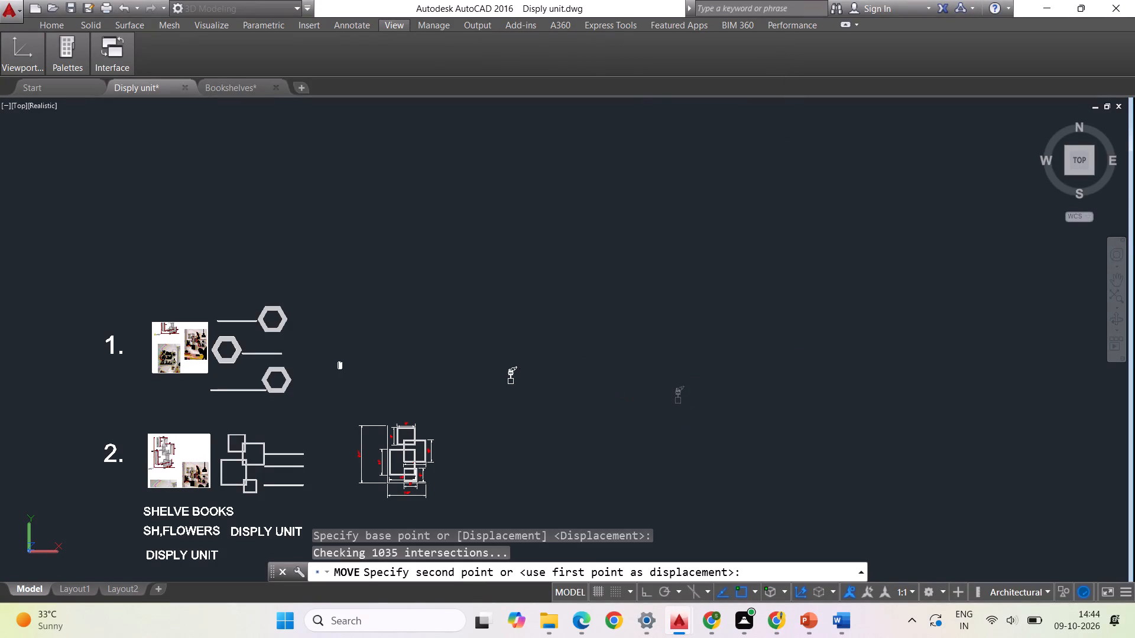
pyautogui.scroll(-1, 781, 393)
pyautogui.scroll(2, 592, 403)
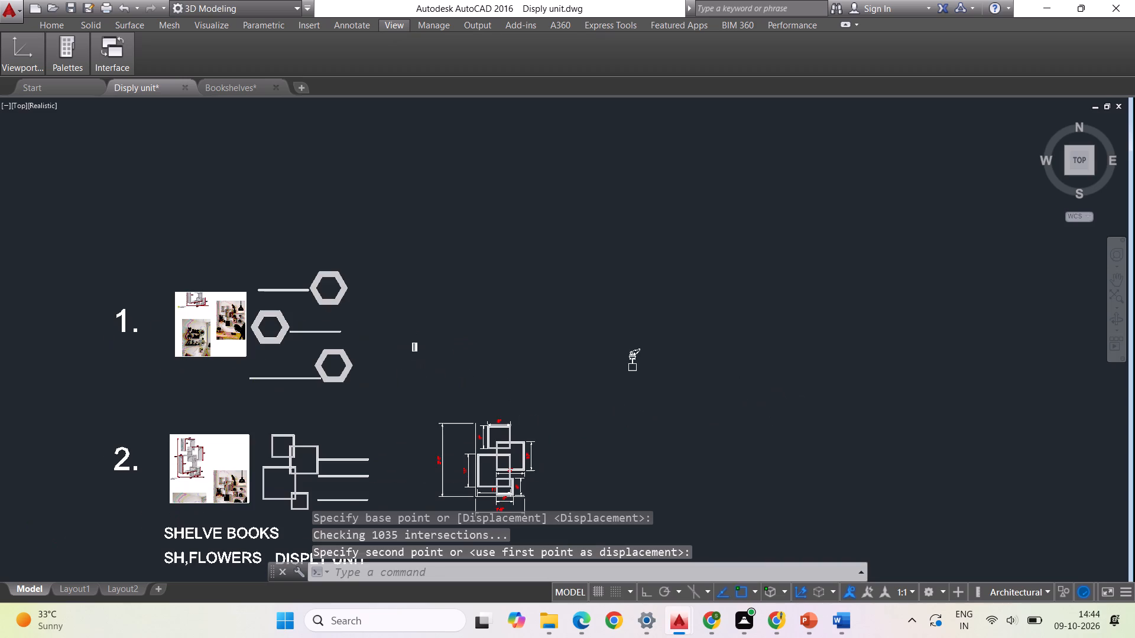
pyautogui.scroll(3, 639, 353)
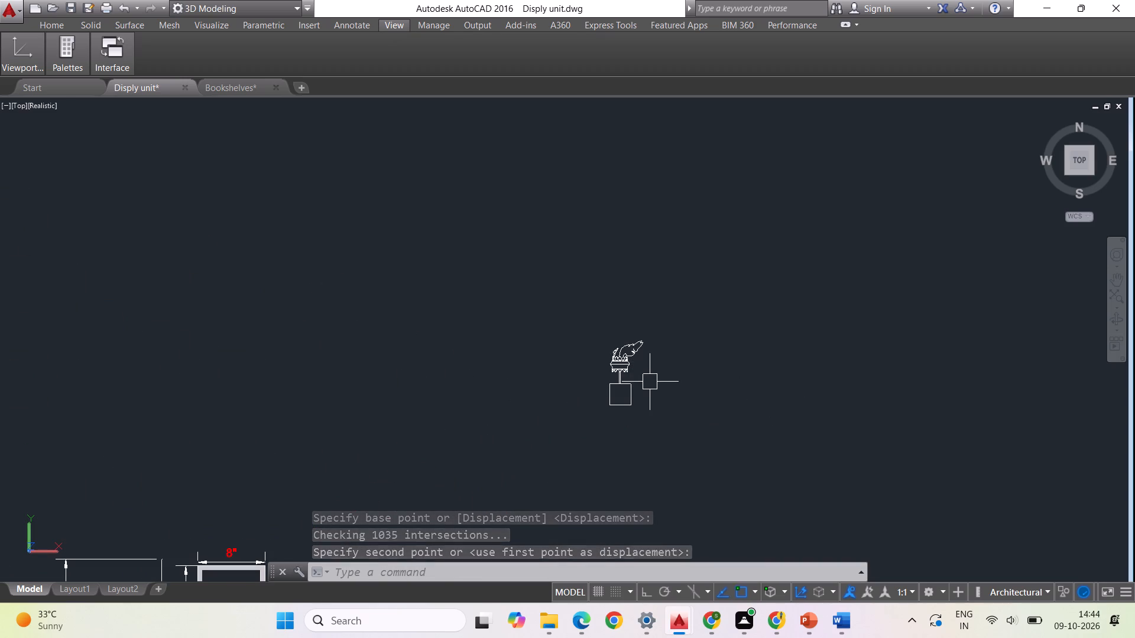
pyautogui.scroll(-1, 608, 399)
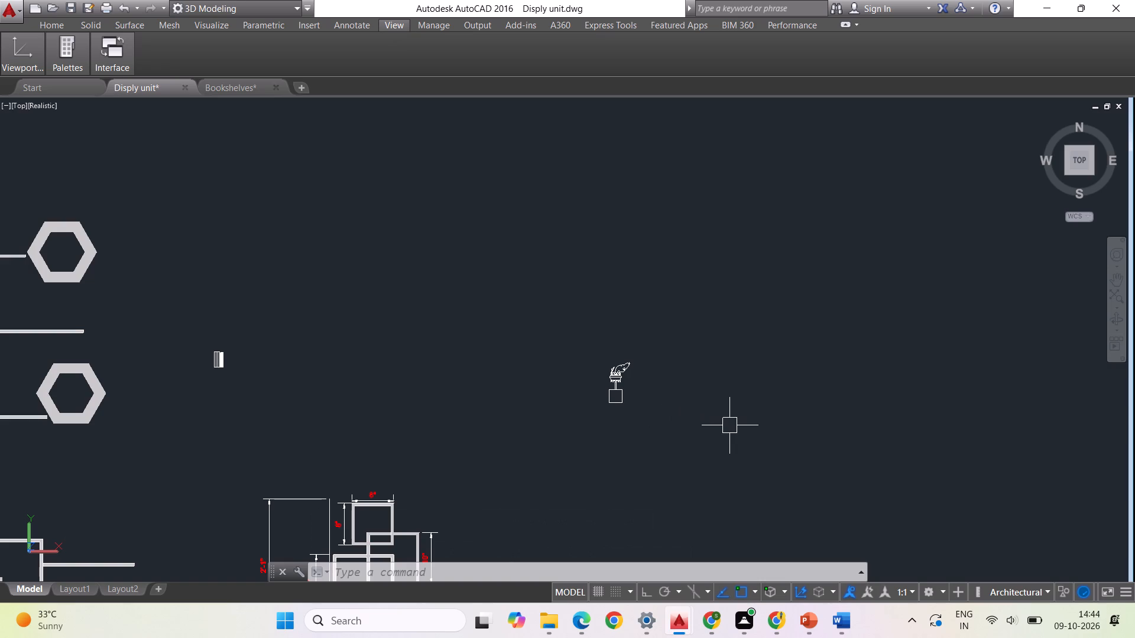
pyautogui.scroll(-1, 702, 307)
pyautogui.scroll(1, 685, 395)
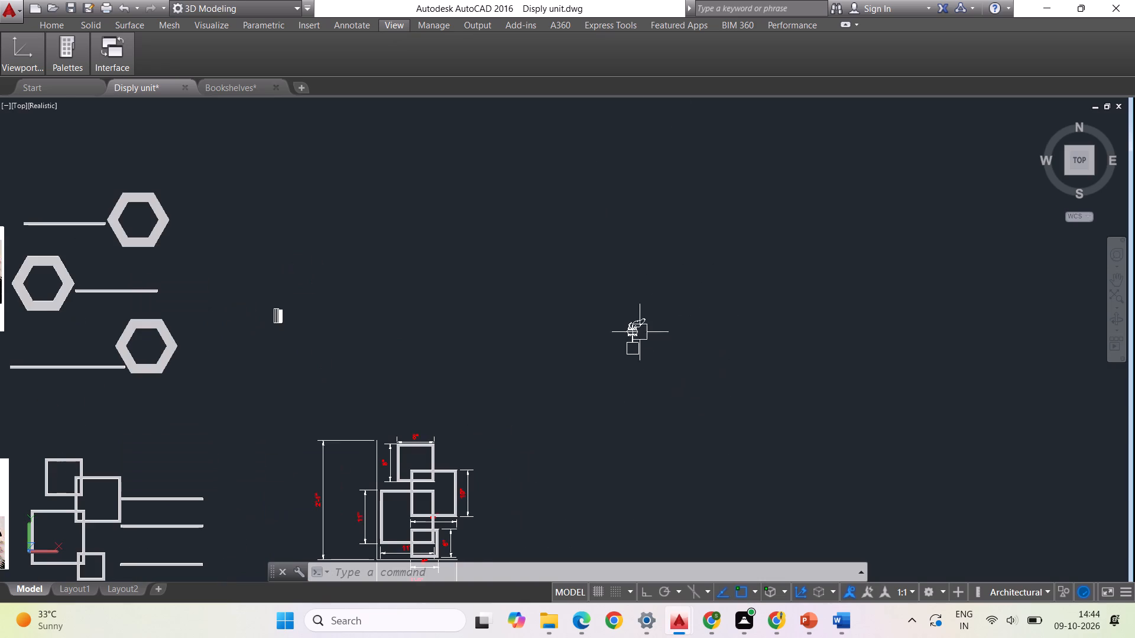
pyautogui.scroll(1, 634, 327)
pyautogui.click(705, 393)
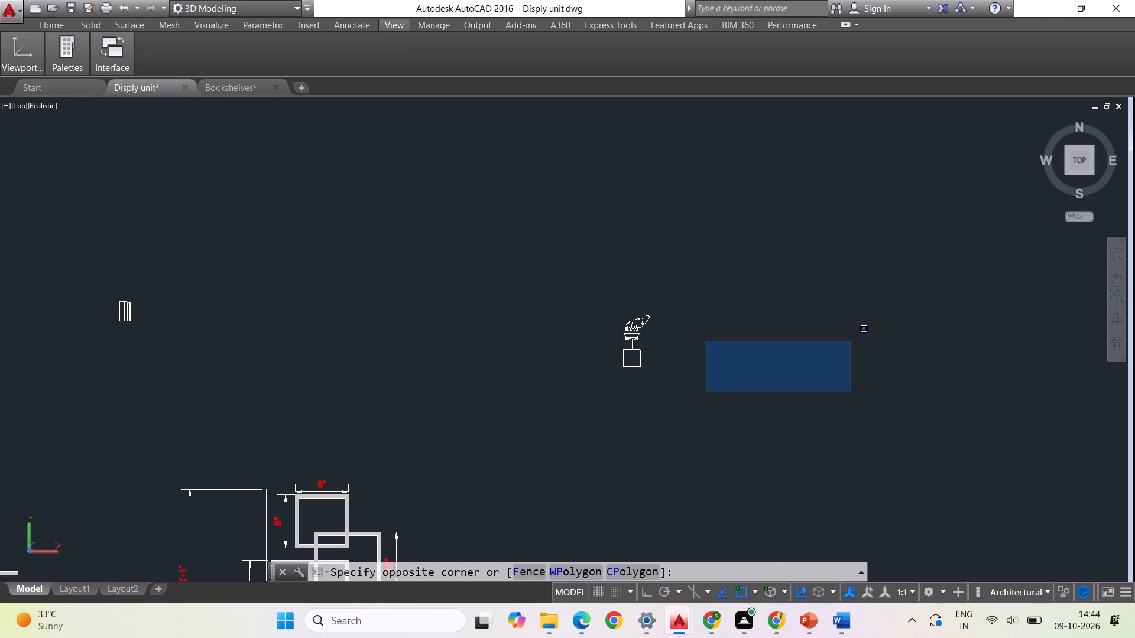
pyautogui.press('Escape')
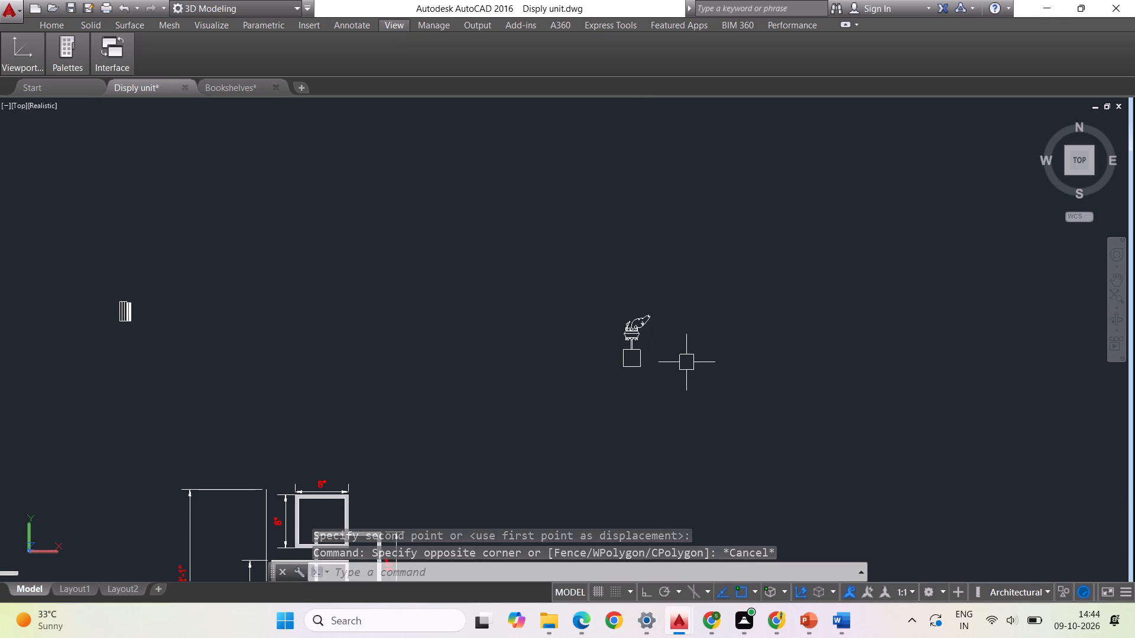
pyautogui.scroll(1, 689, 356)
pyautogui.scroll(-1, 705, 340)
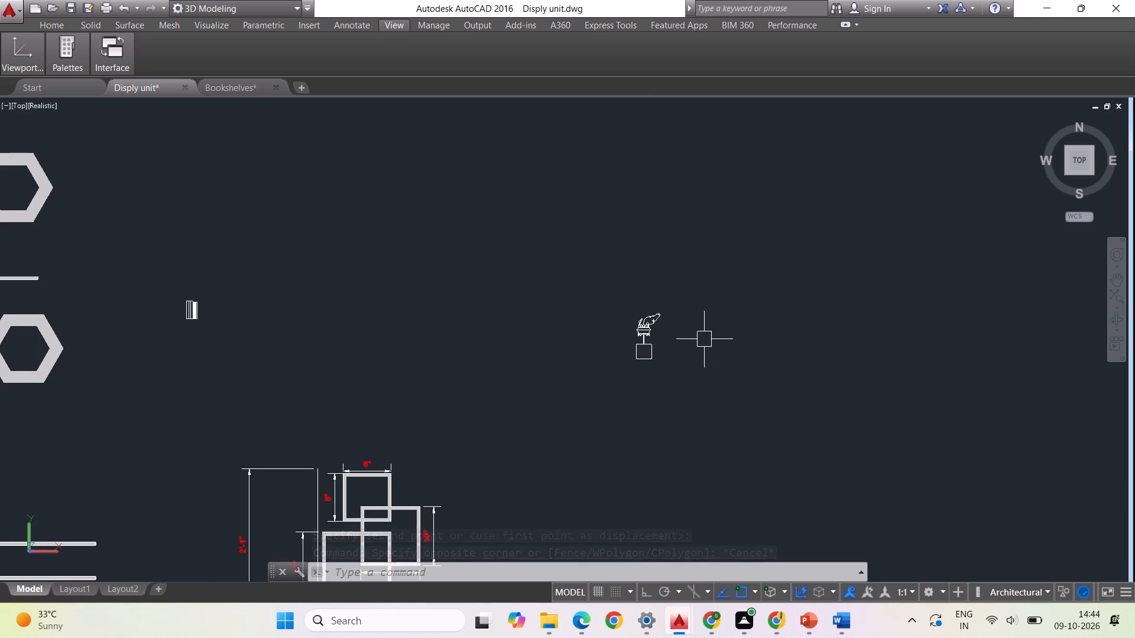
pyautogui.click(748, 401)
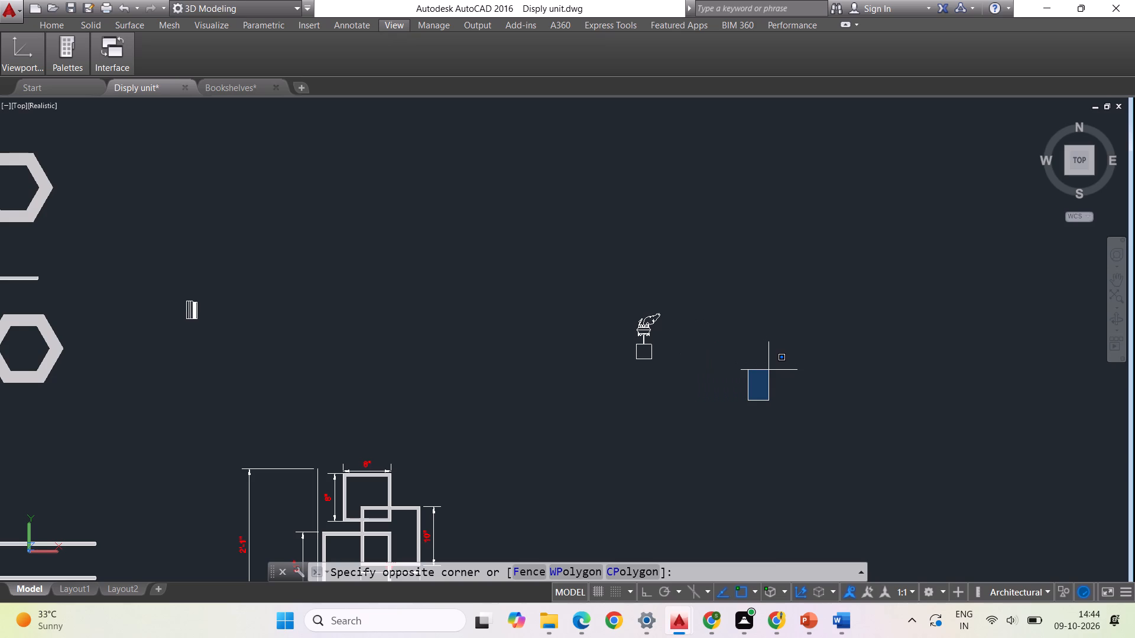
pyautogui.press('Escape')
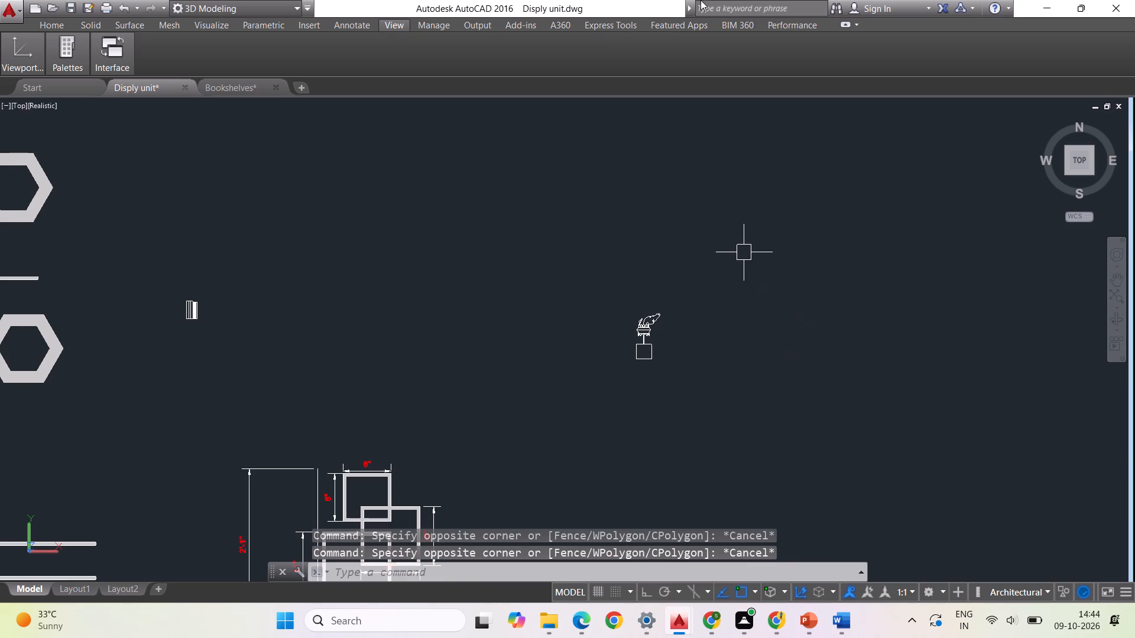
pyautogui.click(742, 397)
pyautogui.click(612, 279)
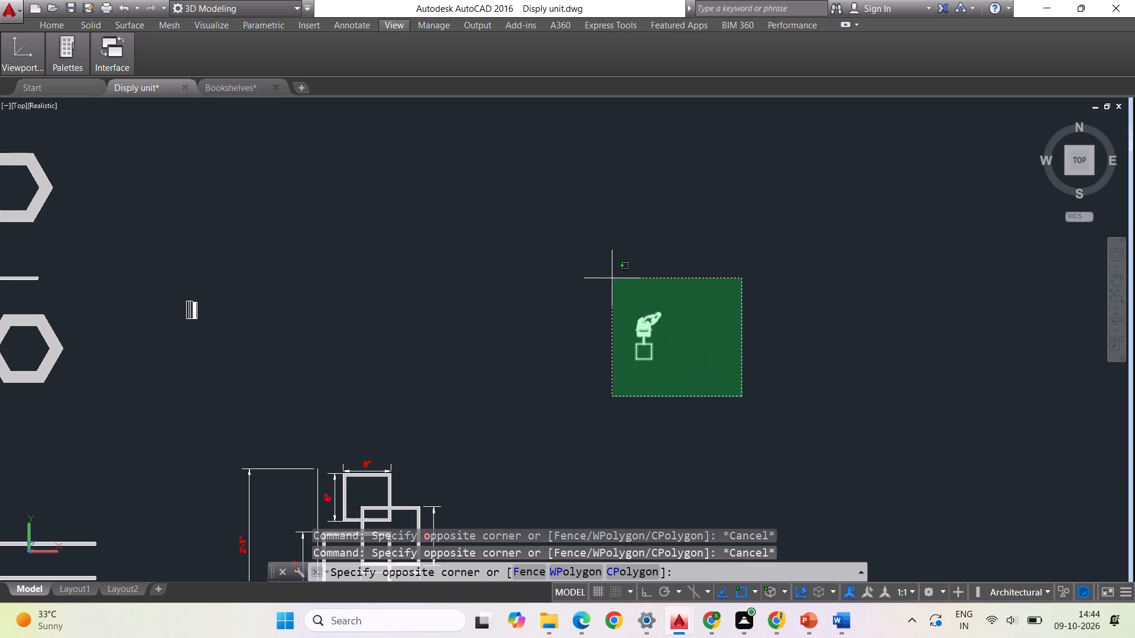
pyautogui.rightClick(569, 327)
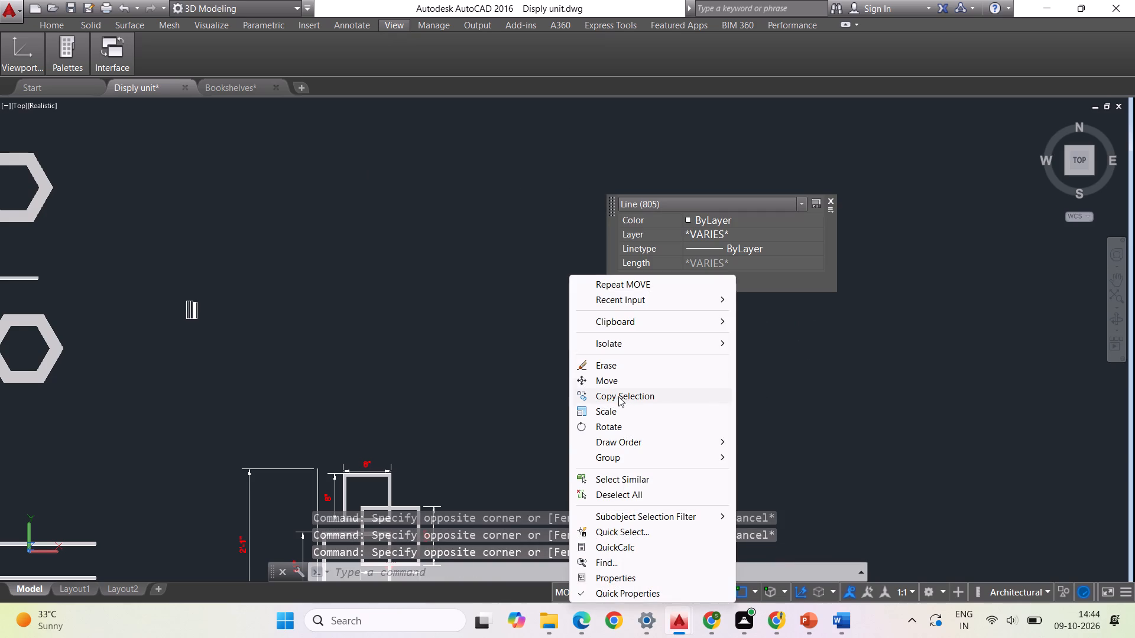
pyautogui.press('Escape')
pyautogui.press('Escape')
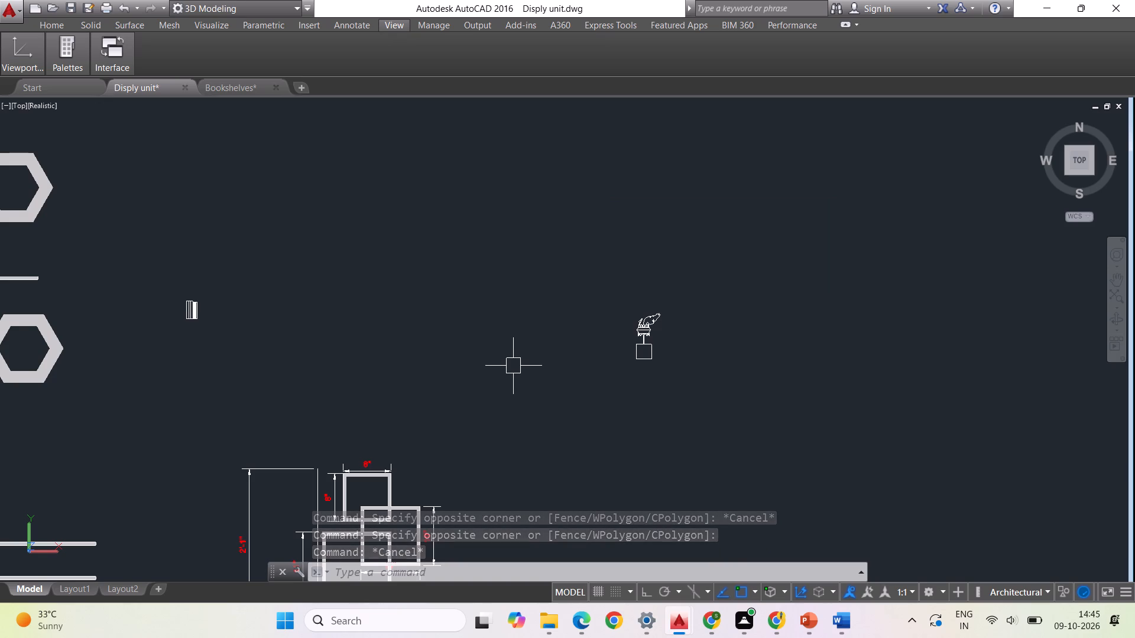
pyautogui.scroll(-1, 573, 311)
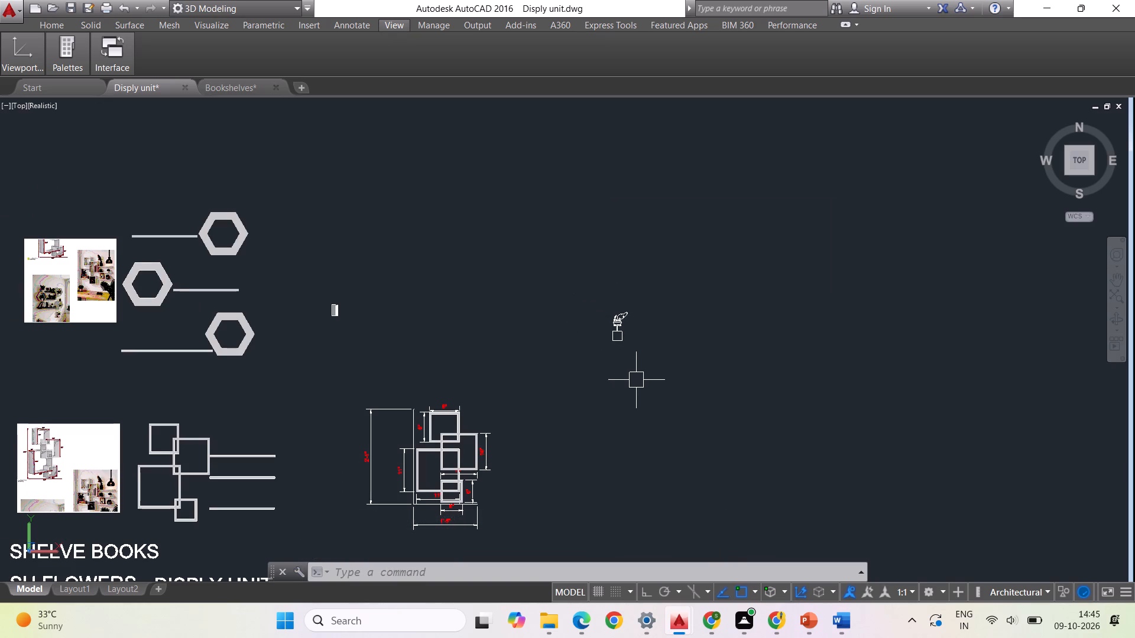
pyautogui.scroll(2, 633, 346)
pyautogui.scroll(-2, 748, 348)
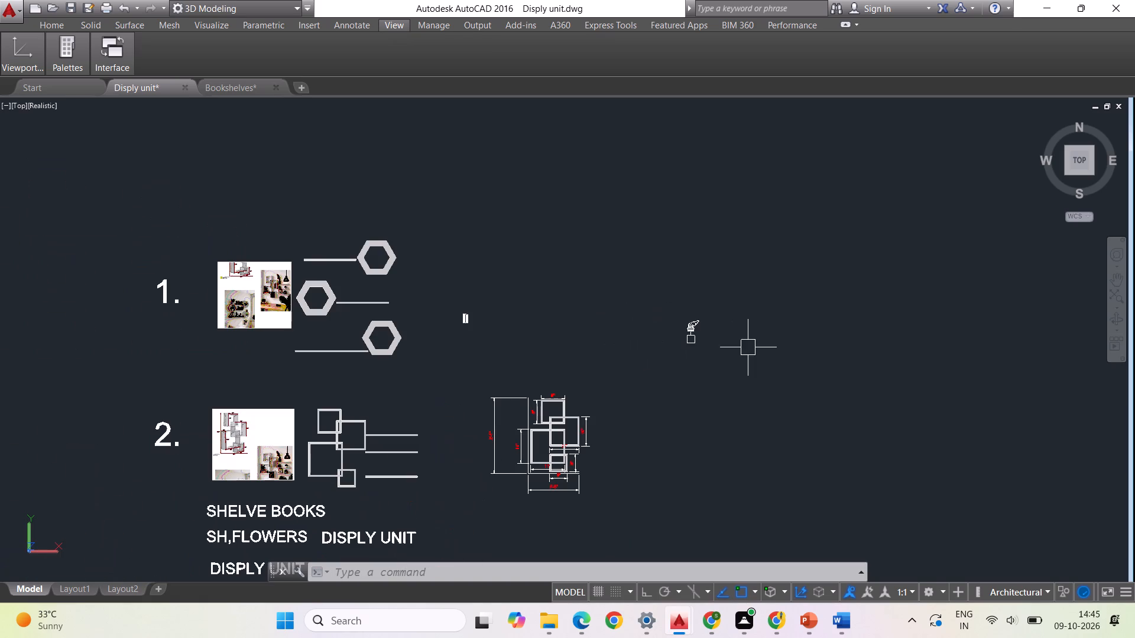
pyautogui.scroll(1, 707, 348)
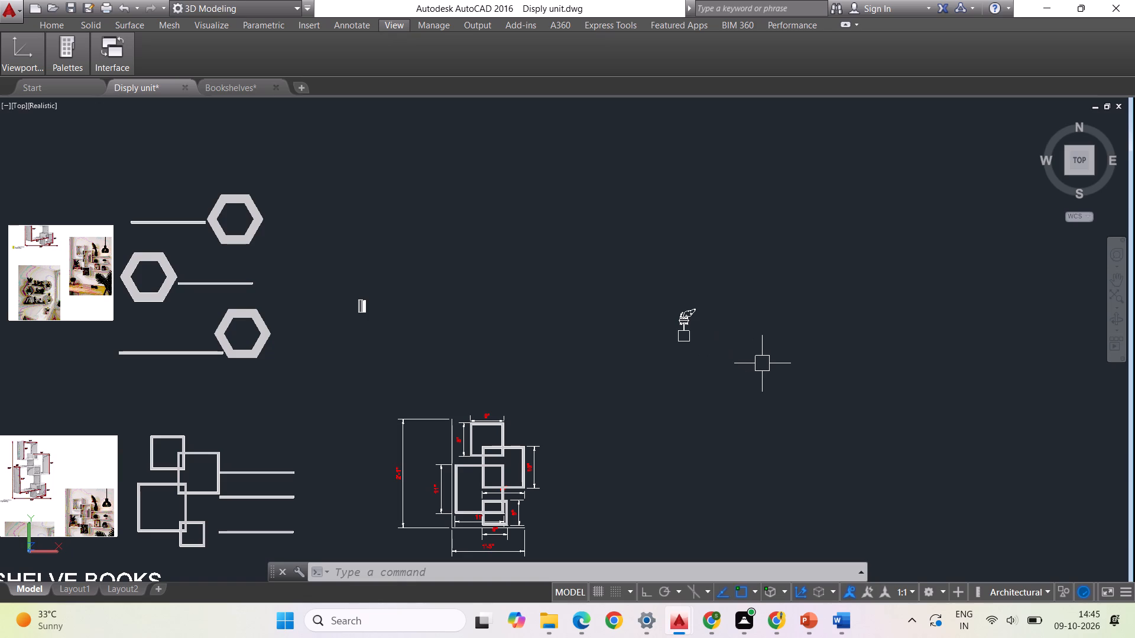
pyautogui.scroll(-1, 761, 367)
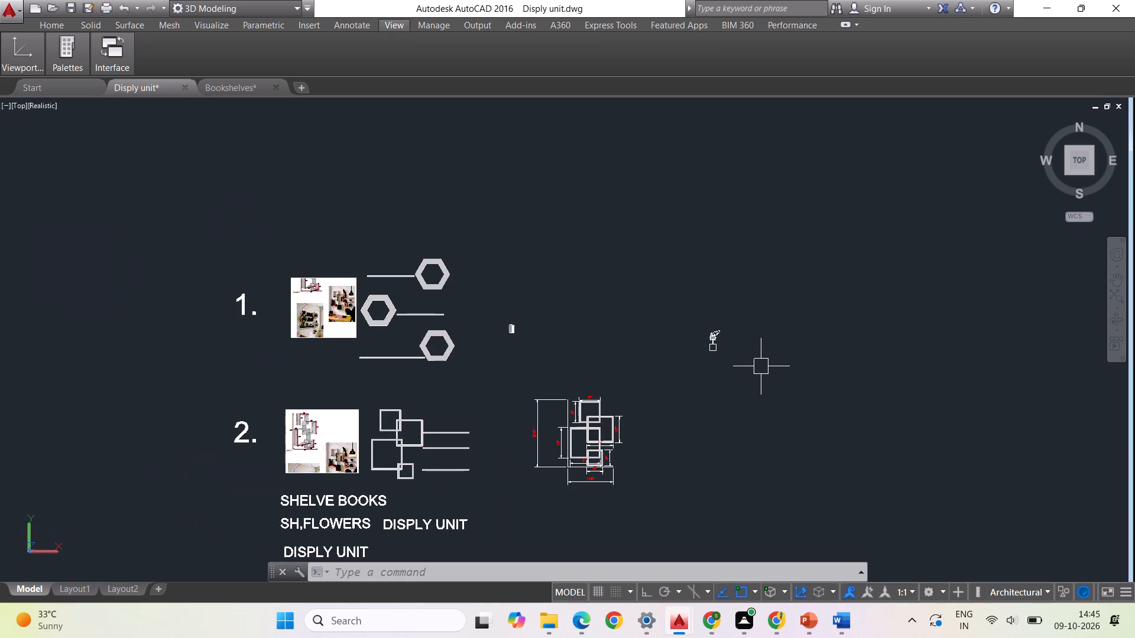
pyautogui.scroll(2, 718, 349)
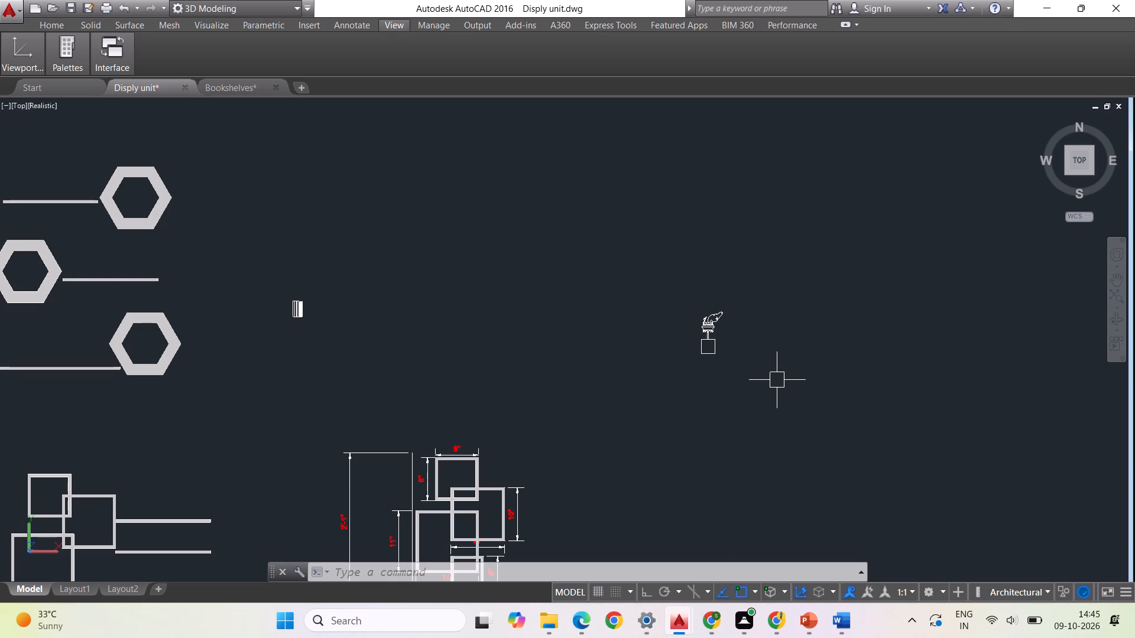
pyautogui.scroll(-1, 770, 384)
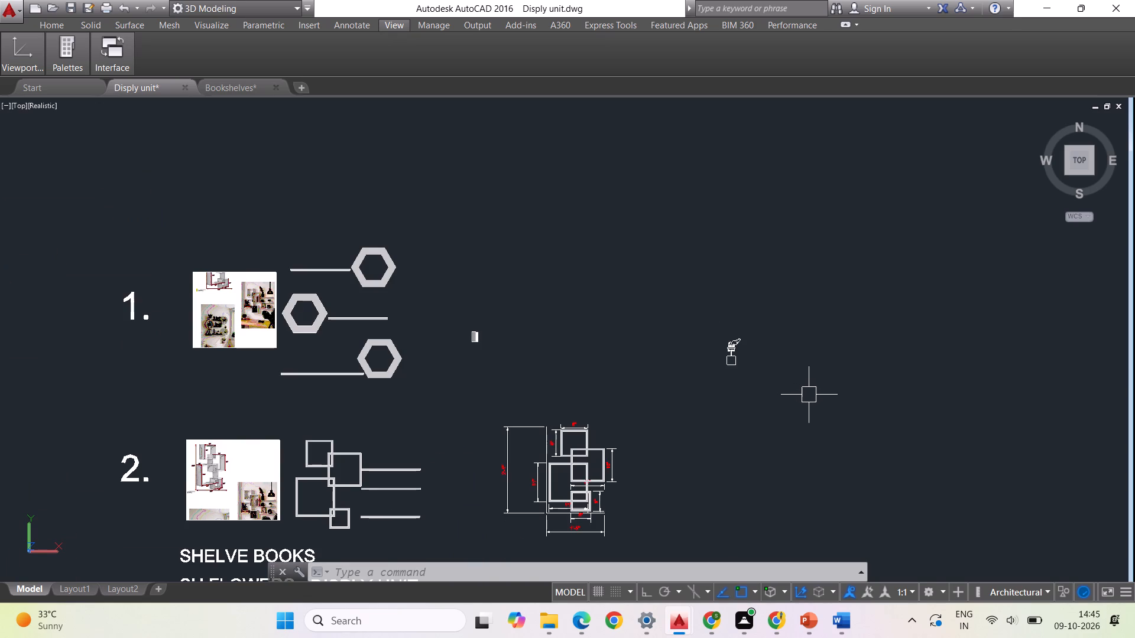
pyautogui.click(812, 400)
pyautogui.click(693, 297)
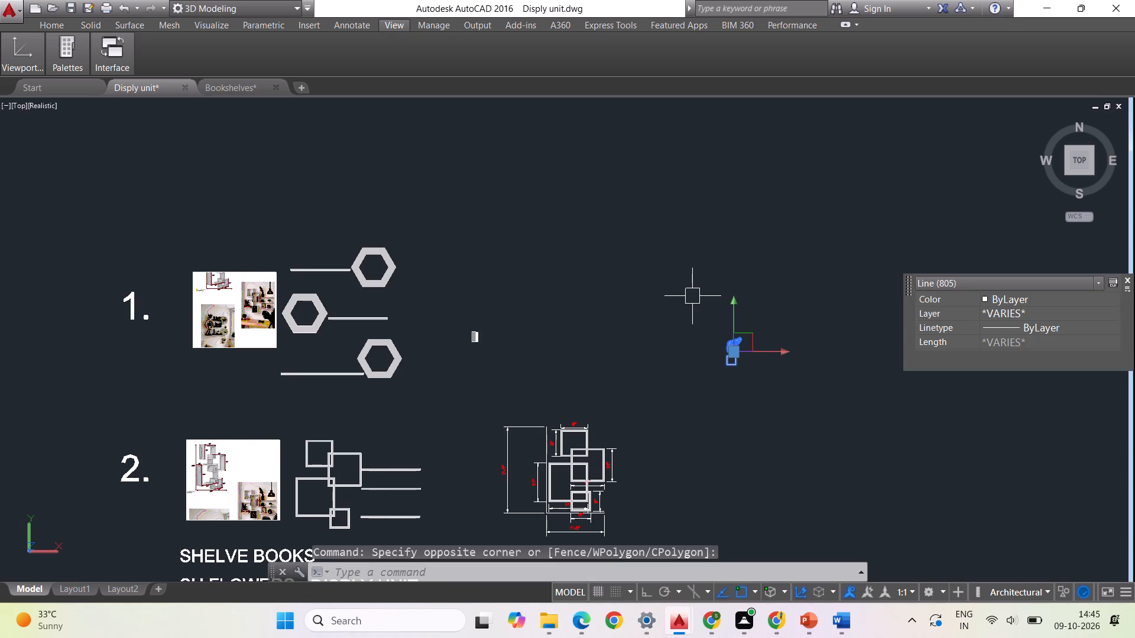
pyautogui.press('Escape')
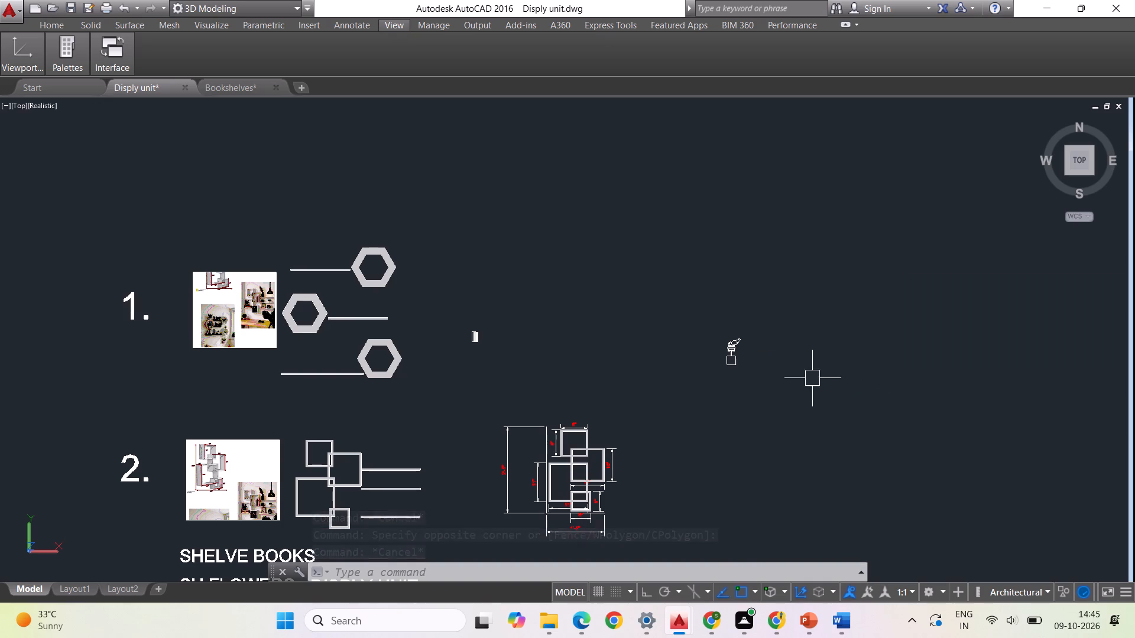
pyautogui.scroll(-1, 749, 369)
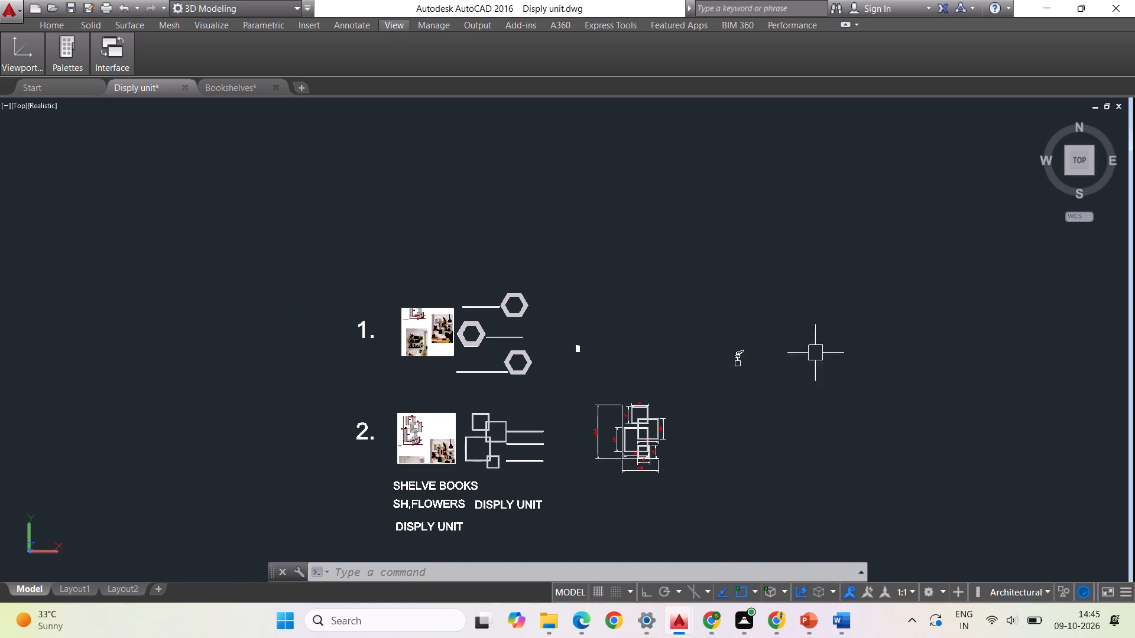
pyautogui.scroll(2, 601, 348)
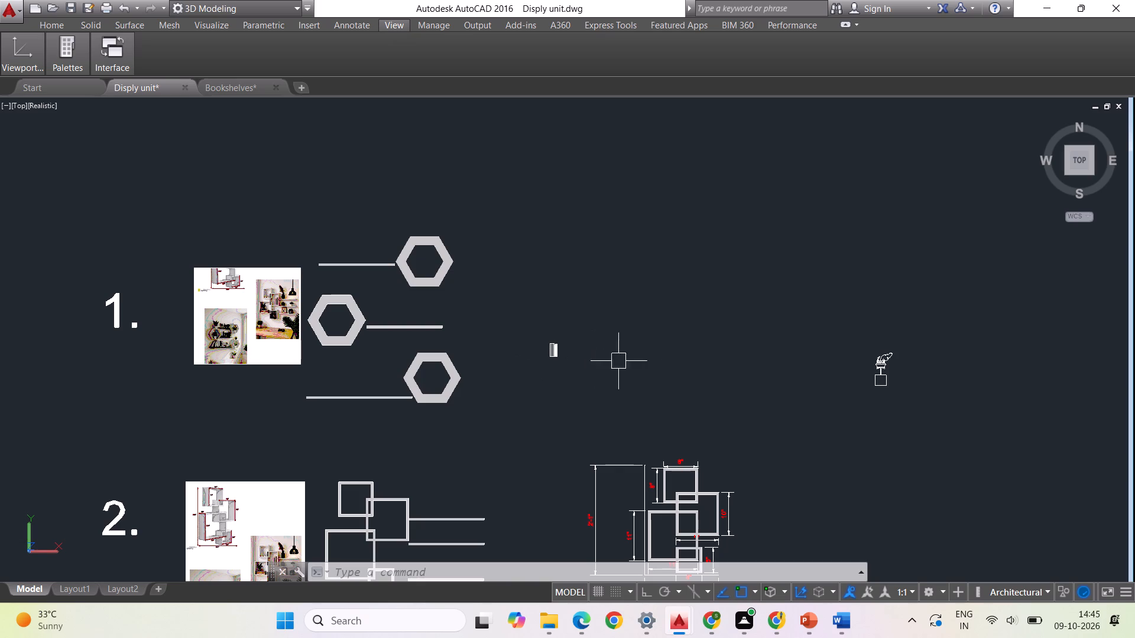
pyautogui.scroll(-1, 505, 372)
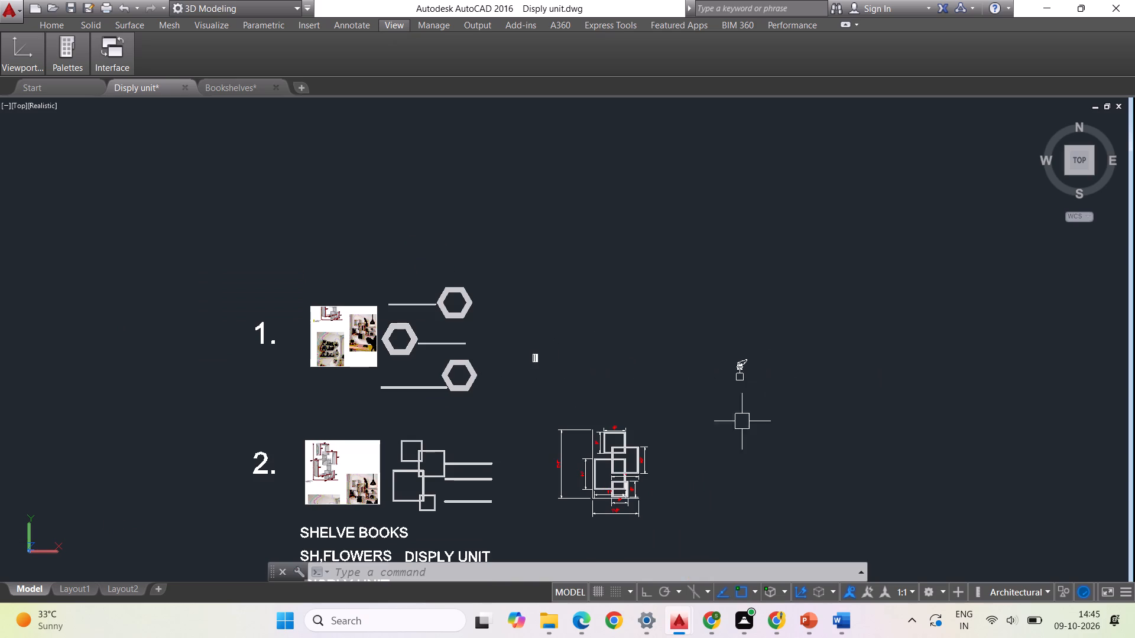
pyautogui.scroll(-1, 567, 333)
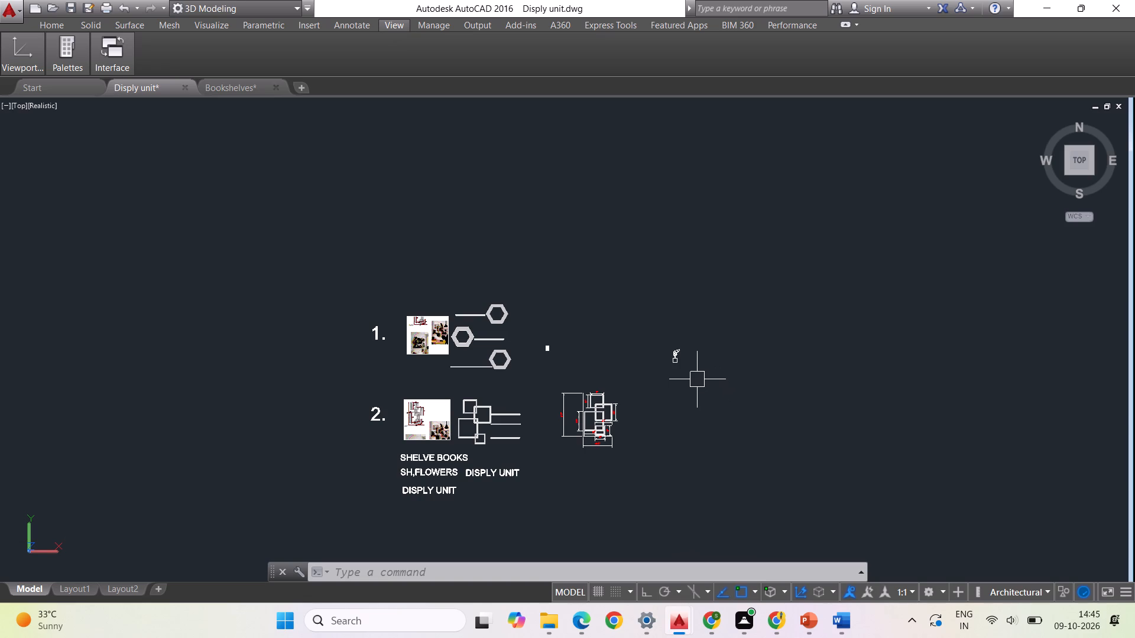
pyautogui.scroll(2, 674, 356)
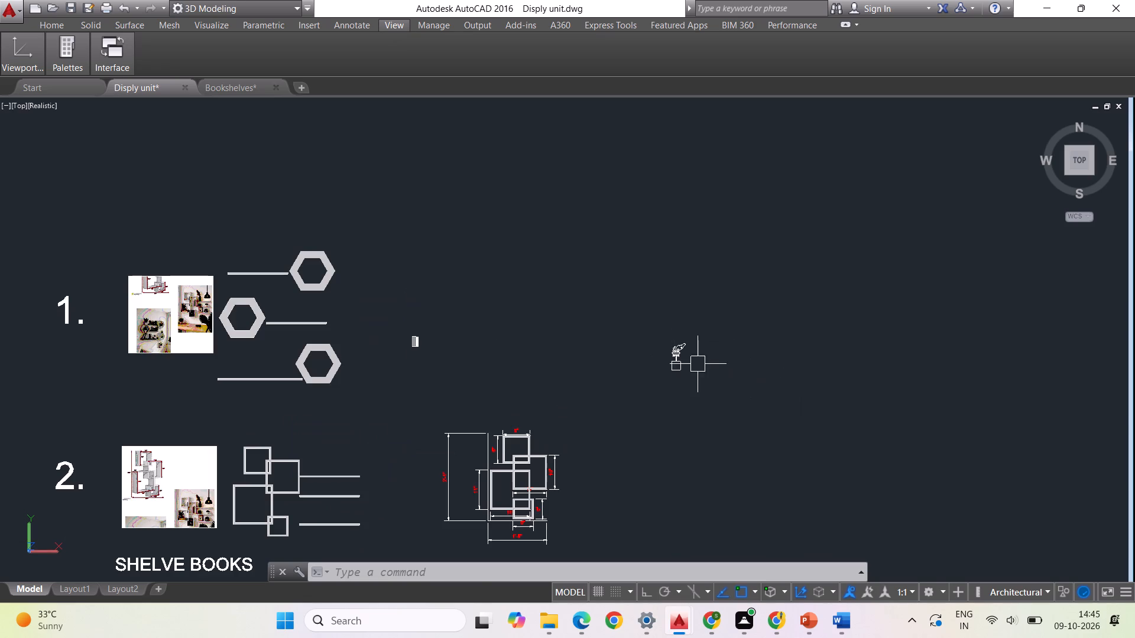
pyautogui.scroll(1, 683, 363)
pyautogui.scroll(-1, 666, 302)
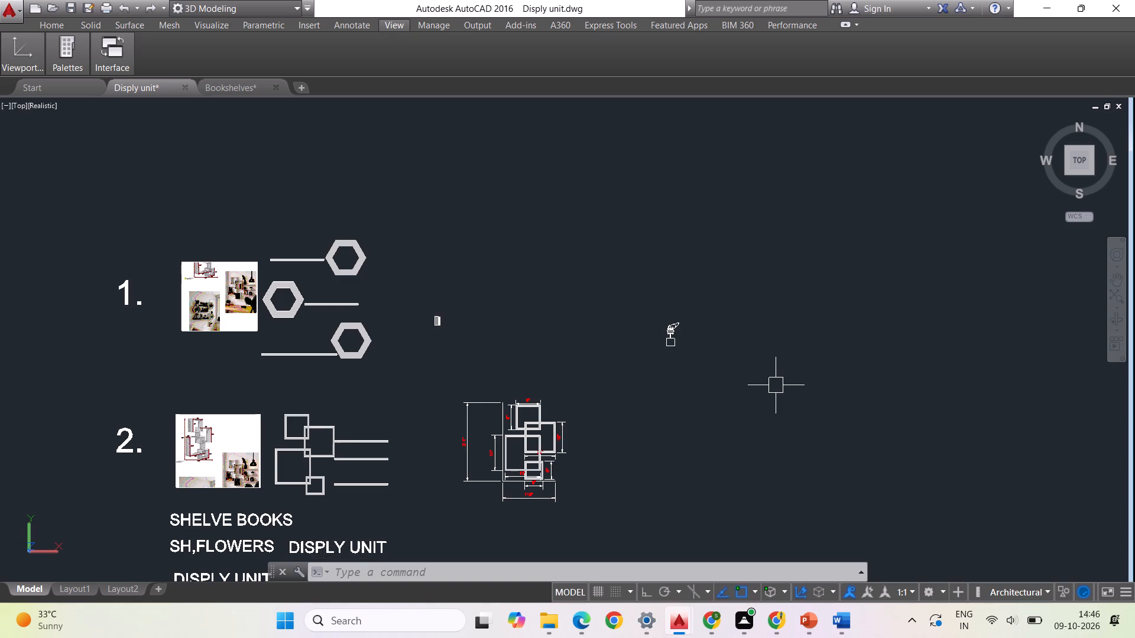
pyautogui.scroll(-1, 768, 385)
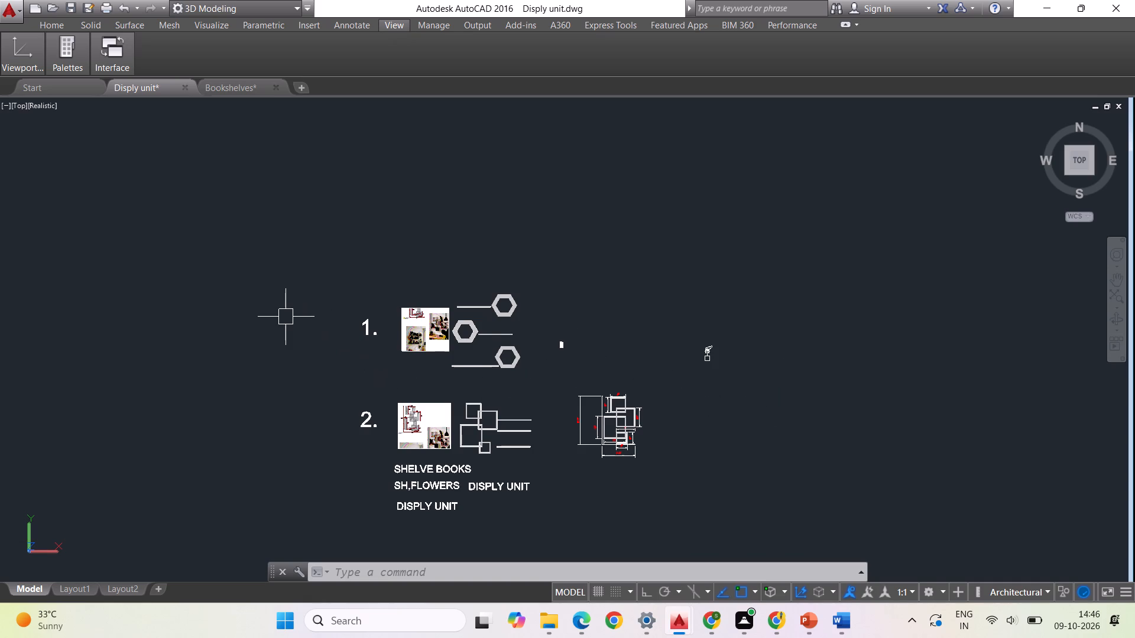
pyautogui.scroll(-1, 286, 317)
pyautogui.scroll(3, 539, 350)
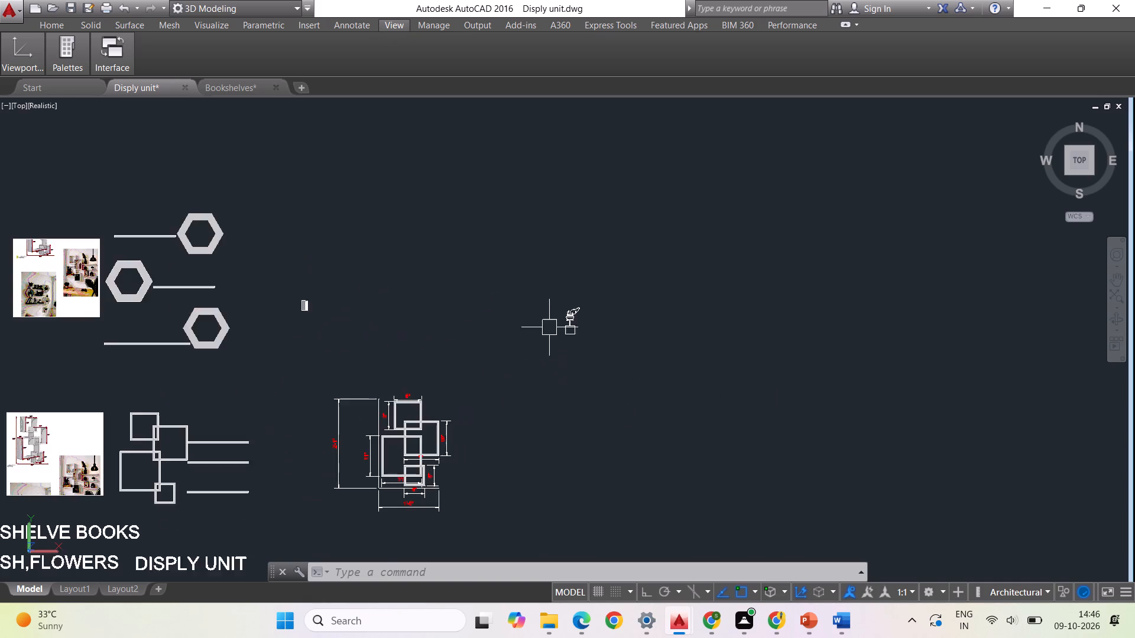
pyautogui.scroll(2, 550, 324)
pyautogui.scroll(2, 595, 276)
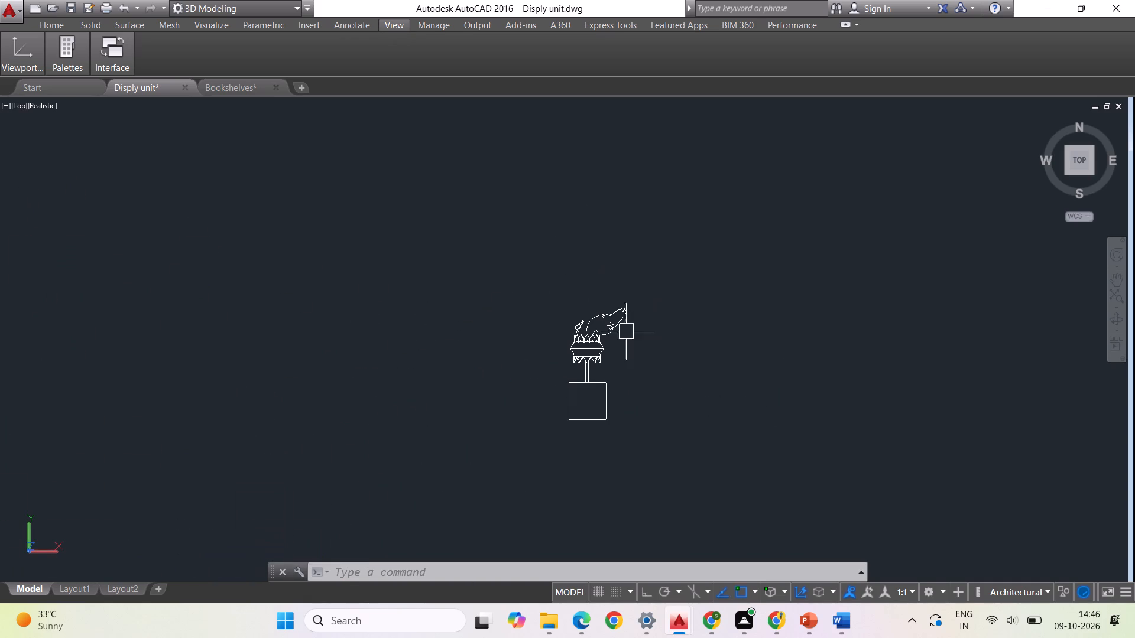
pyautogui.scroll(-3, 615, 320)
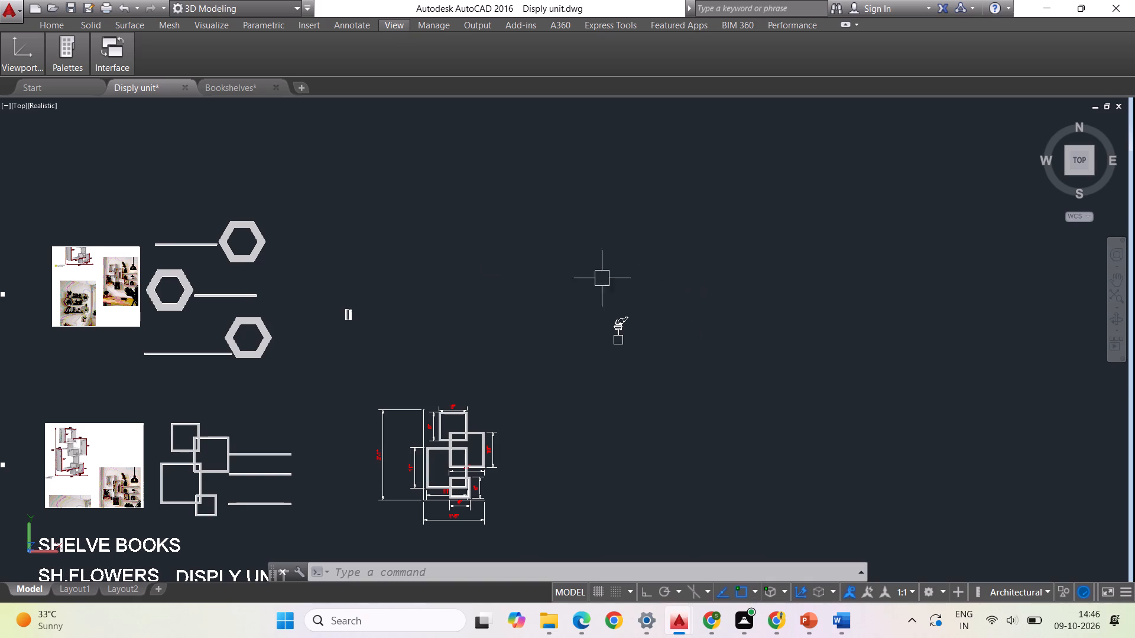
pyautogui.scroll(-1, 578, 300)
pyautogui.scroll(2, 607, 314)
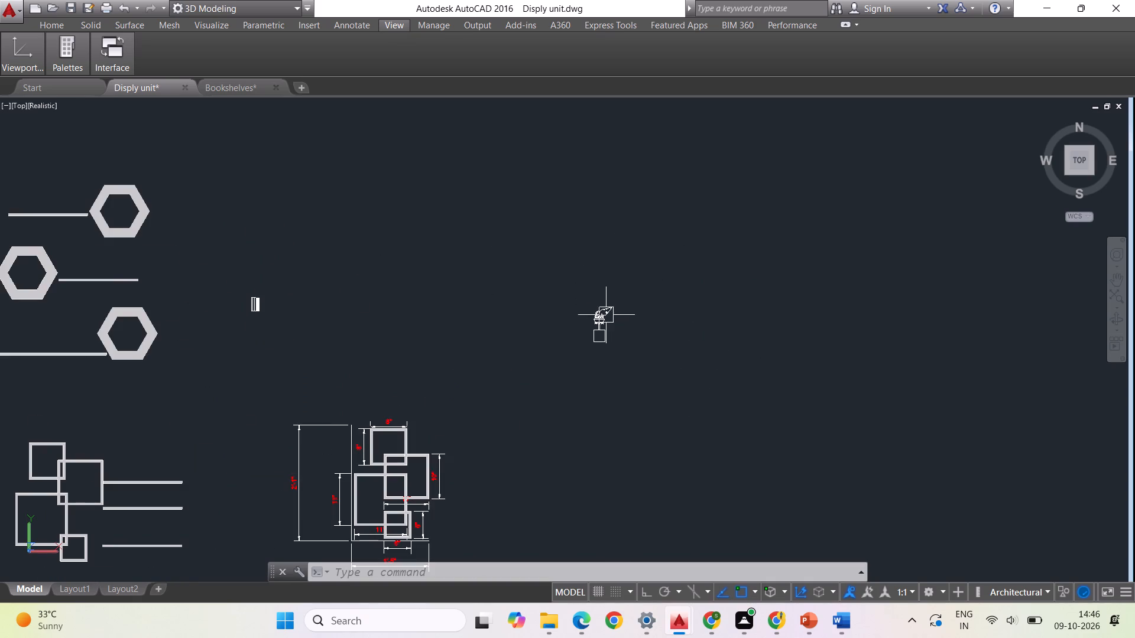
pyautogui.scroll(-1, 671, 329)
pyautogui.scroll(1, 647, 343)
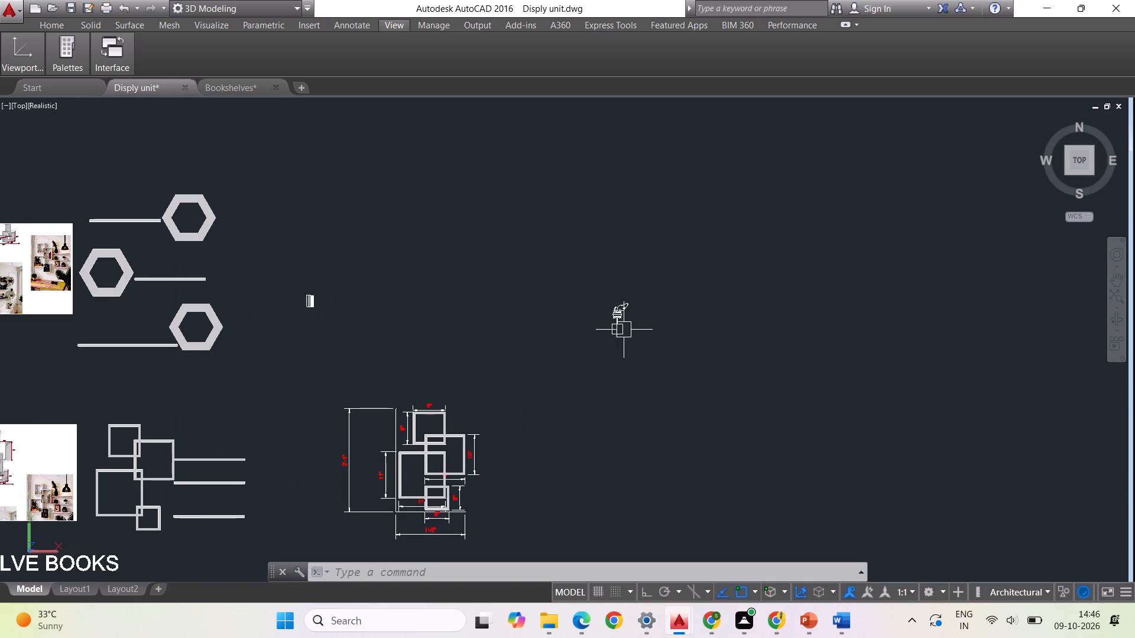
# Examine the reduced flame-topped ornament's size and placement relative to the two numbered shelf designs and their reference images.
pyautogui.scroll(2, 614, 324)
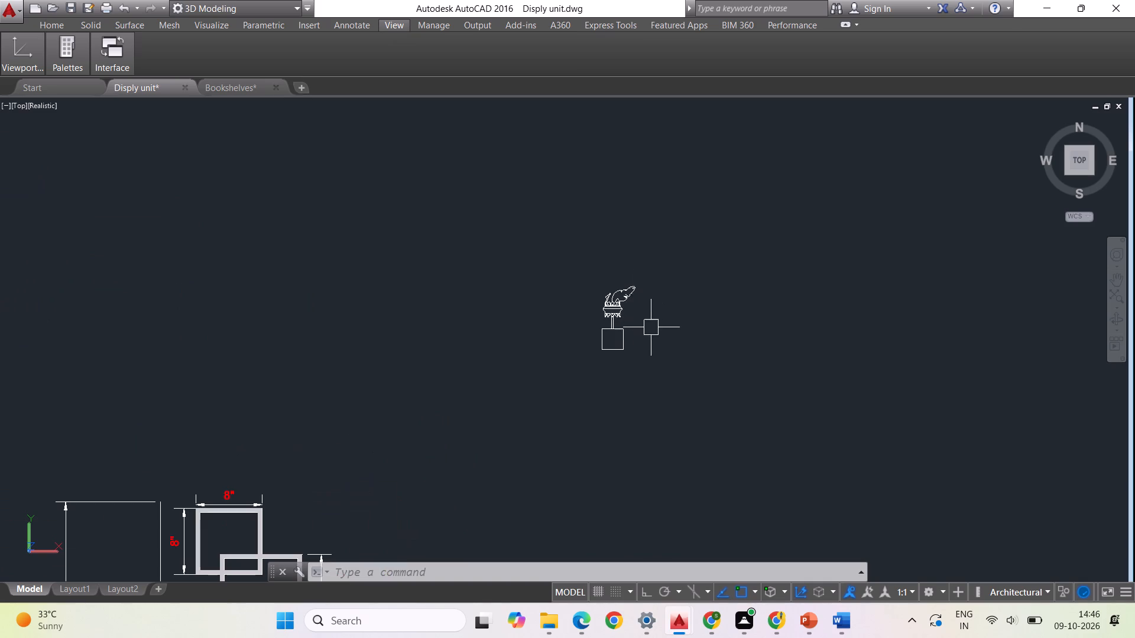
pyautogui.scroll(-1, 596, 320)
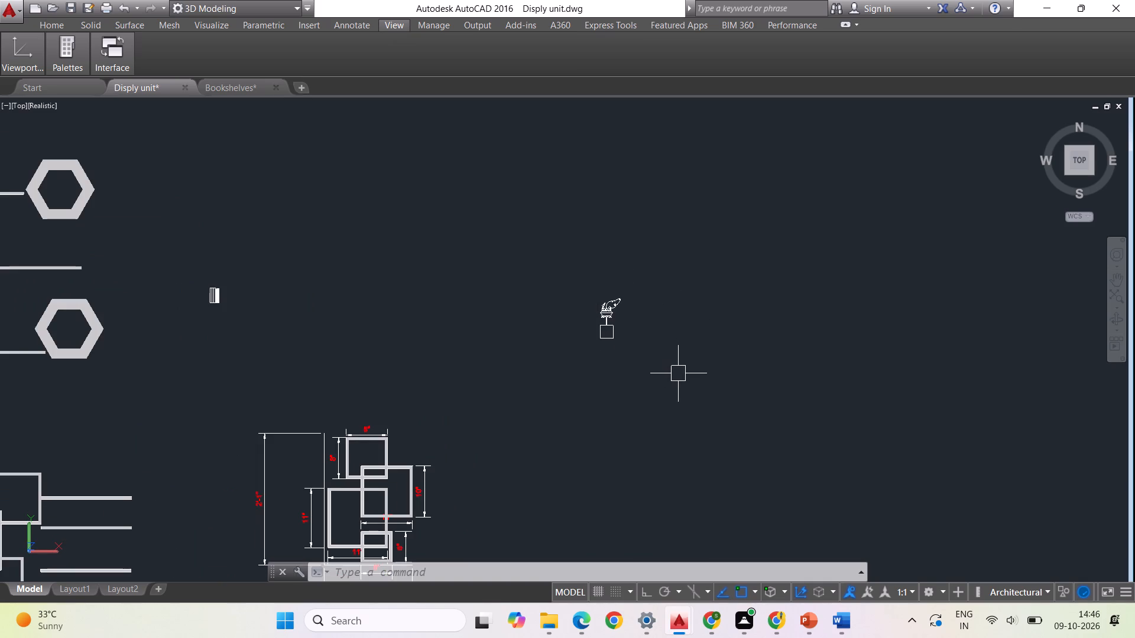
pyautogui.click(679, 374)
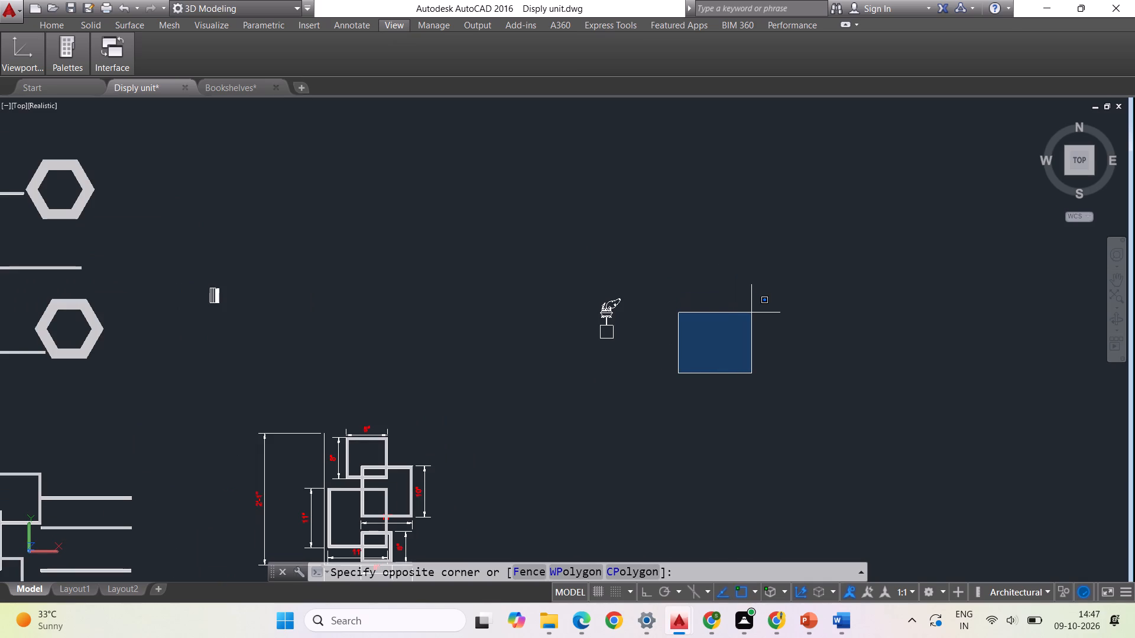
pyautogui.press('Escape')
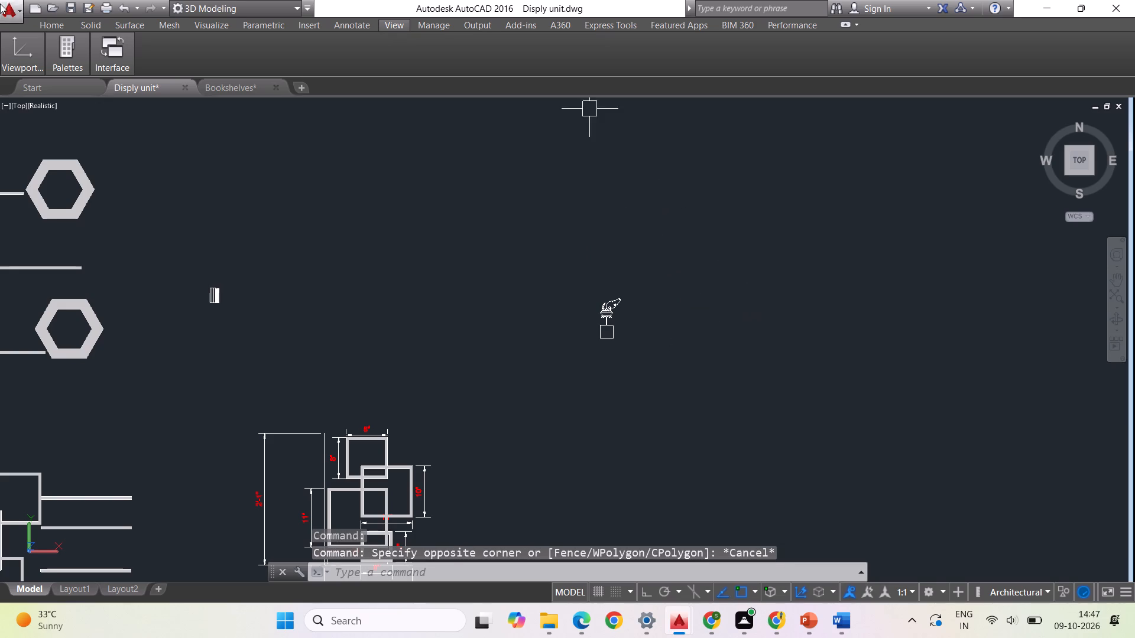
pyautogui.scroll(-1, 715, 313)
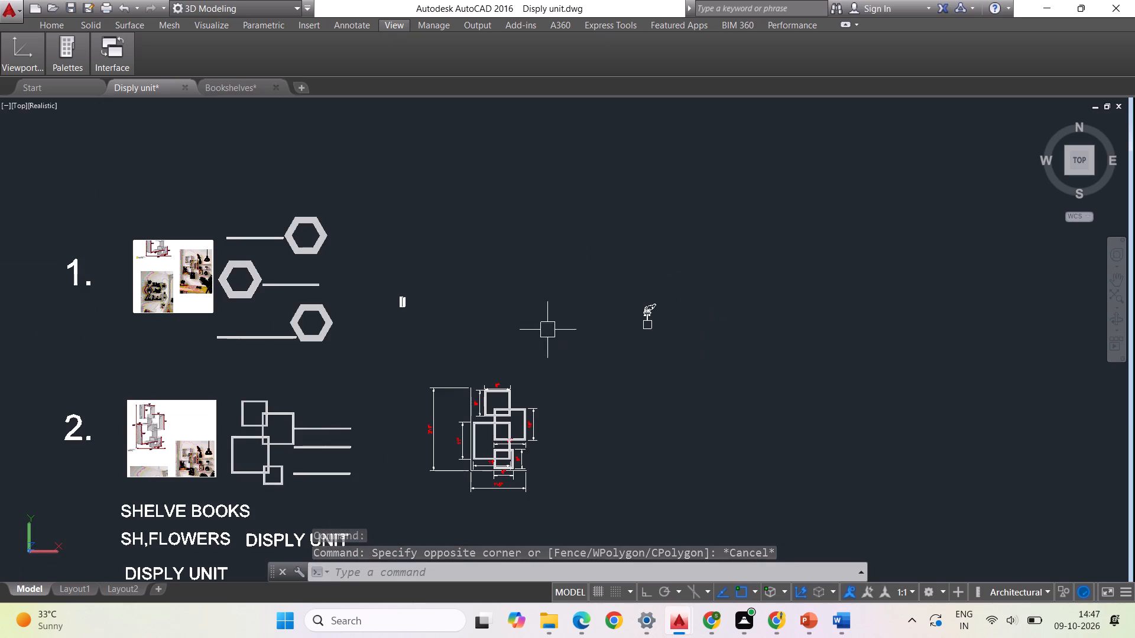
pyautogui.scroll(-1, 621, 291)
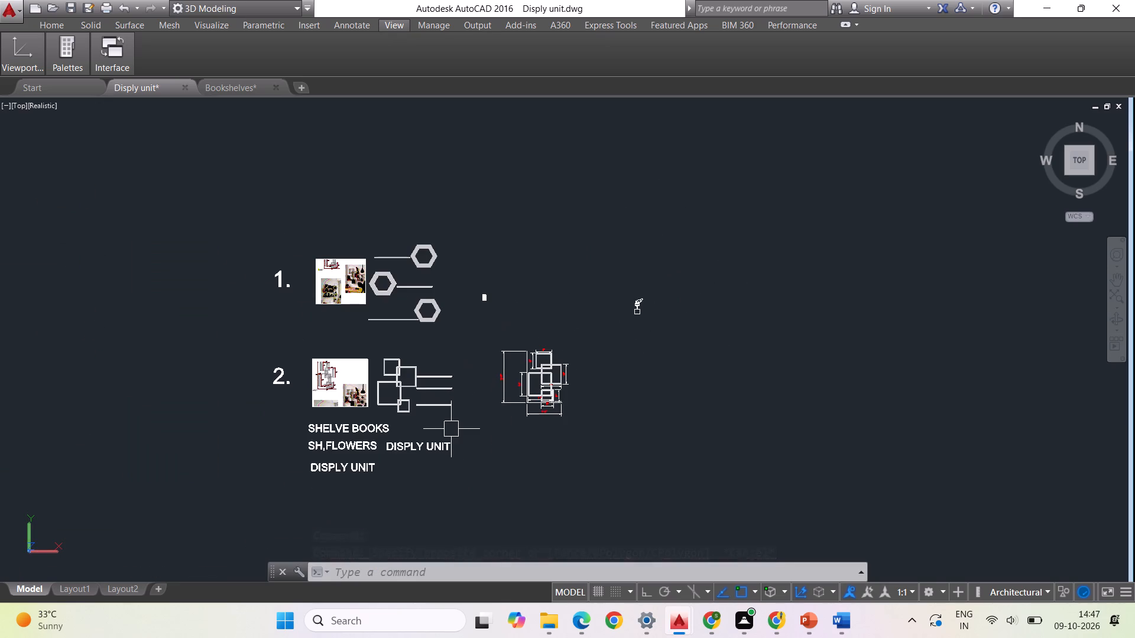
pyautogui.scroll(2, 357, 308)
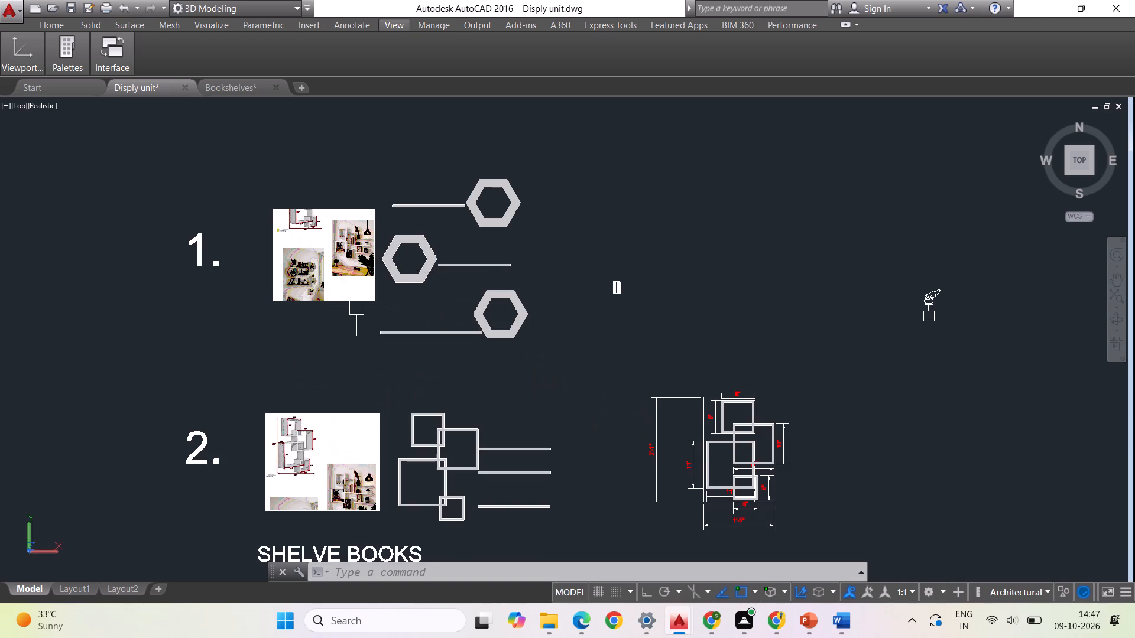
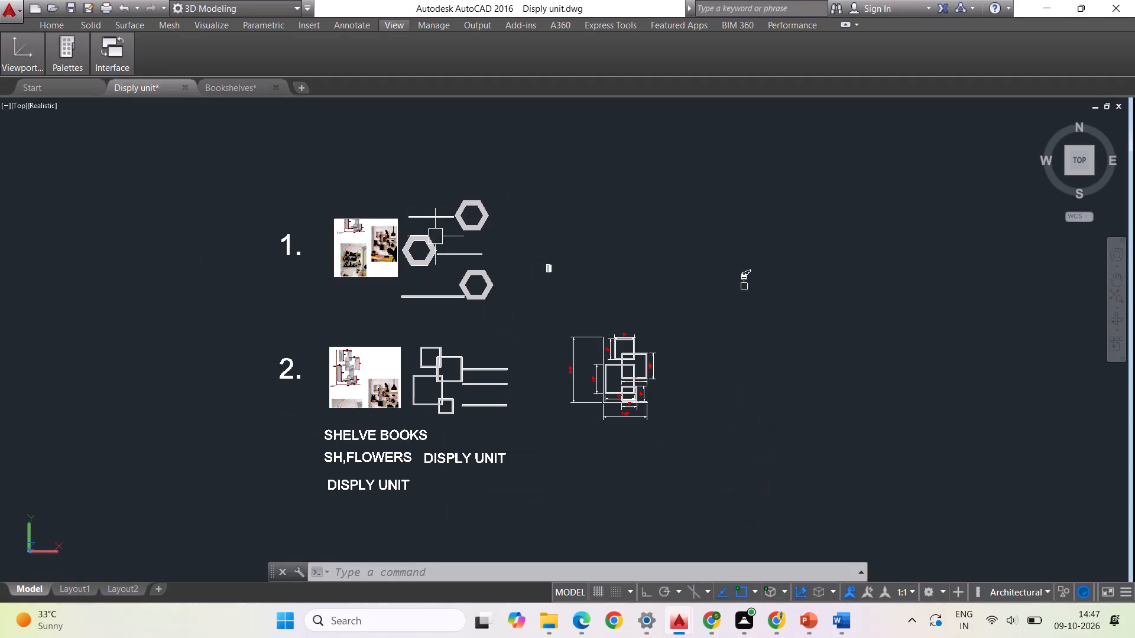
# Move the flame-topped ornament by the corner of its square base closer to the small books, above the dimensioned shelf drawing.
pyautogui.scroll(3, 747, 273)
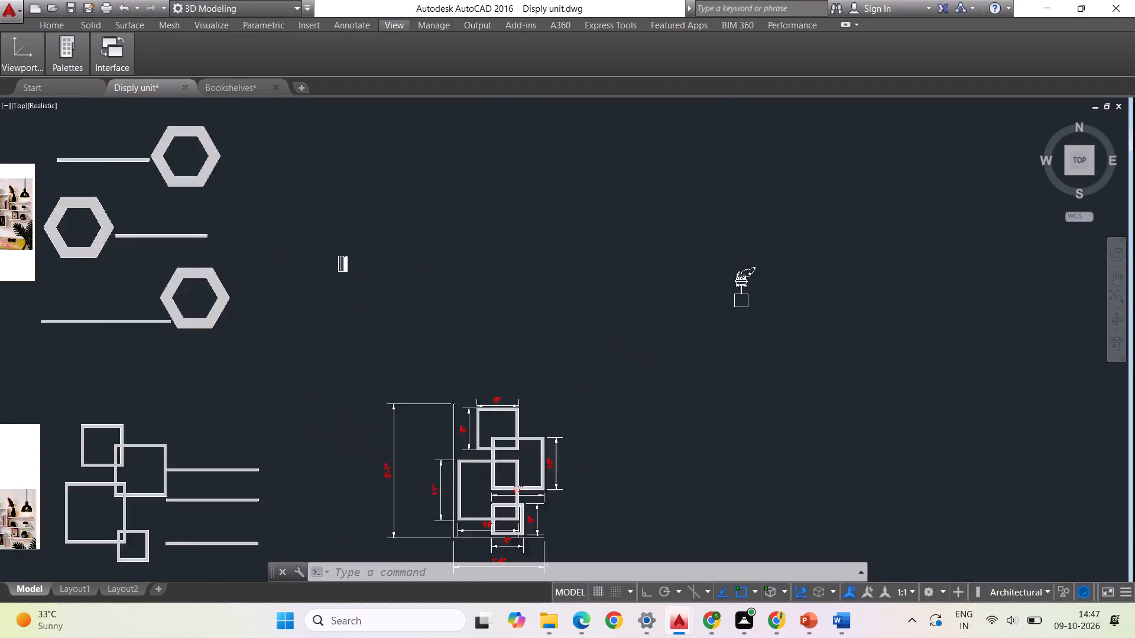
pyautogui.scroll(-1, 745, 272)
pyautogui.scroll(-1, 685, 329)
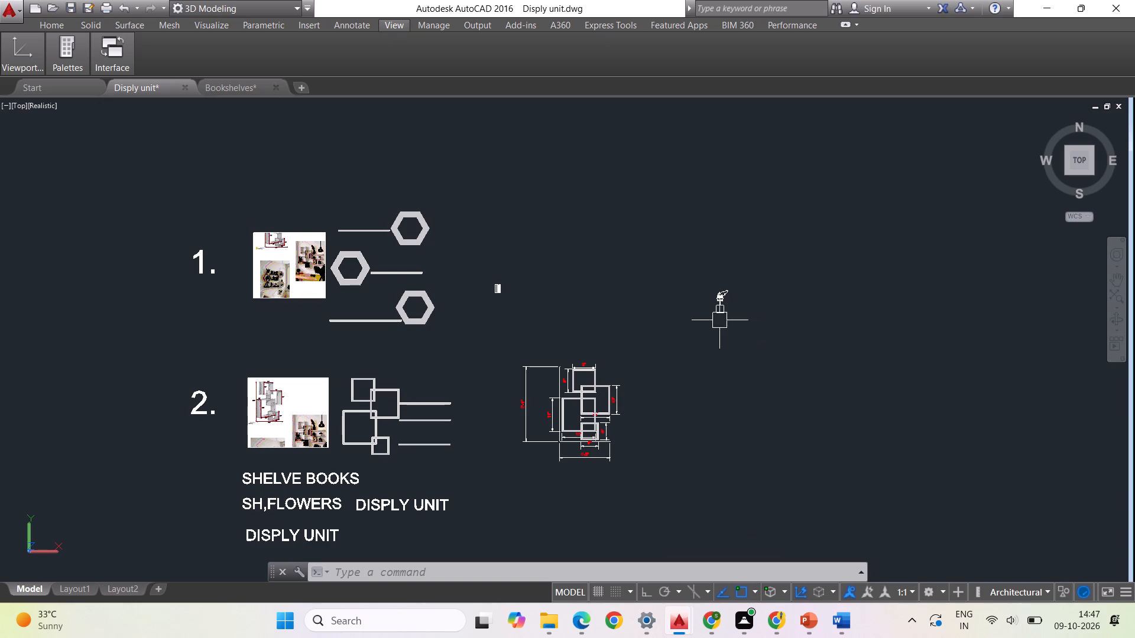
pyautogui.moveTo(662, 264); pyautogui.dragTo(670, 264)
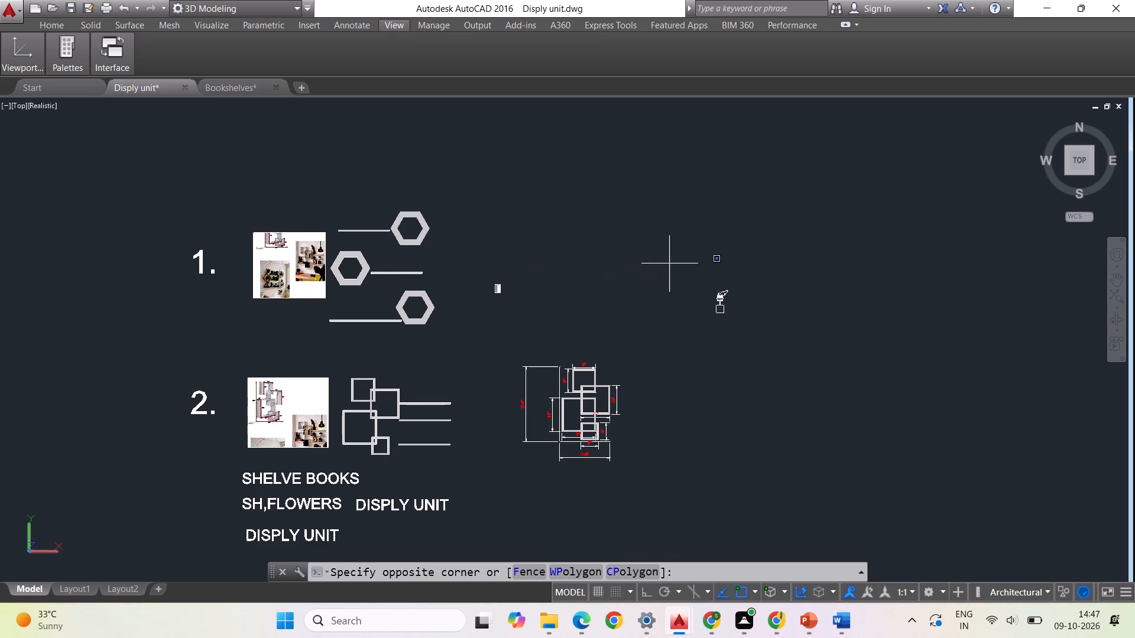
pyautogui.click(807, 357)
pyautogui.rightClick(684, 391)
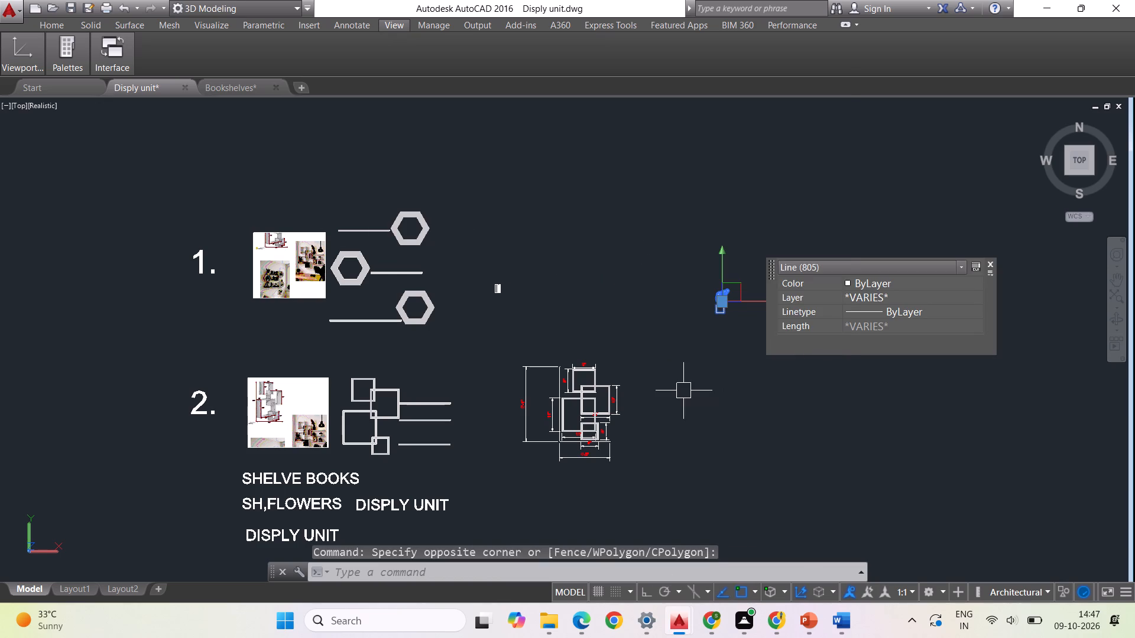
pyautogui.click(715, 165)
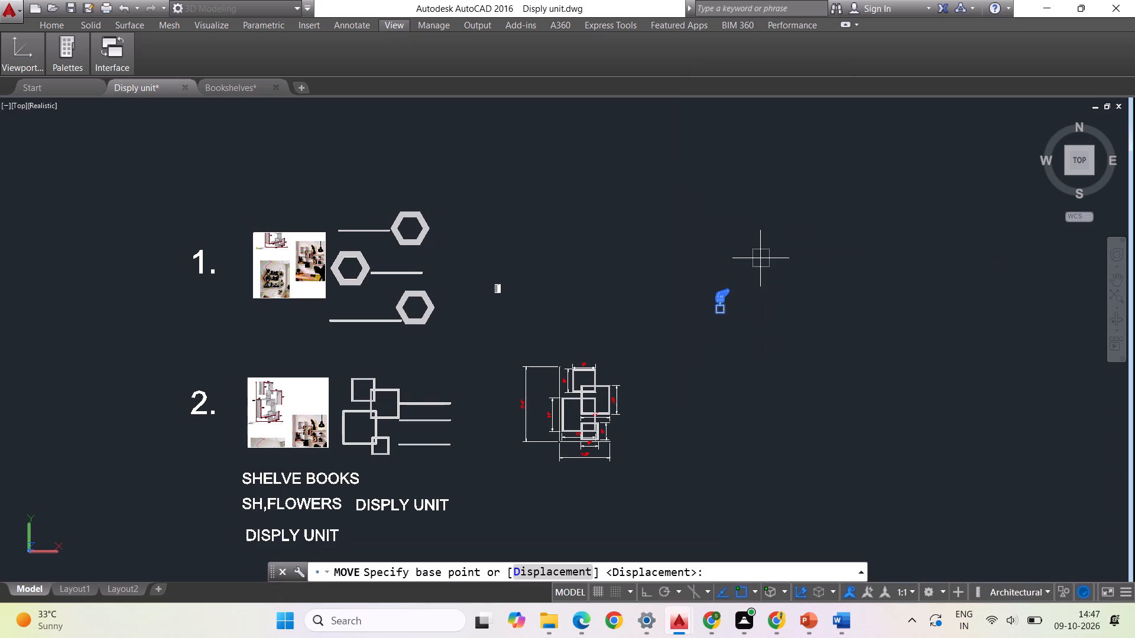
pyautogui.click(726, 310)
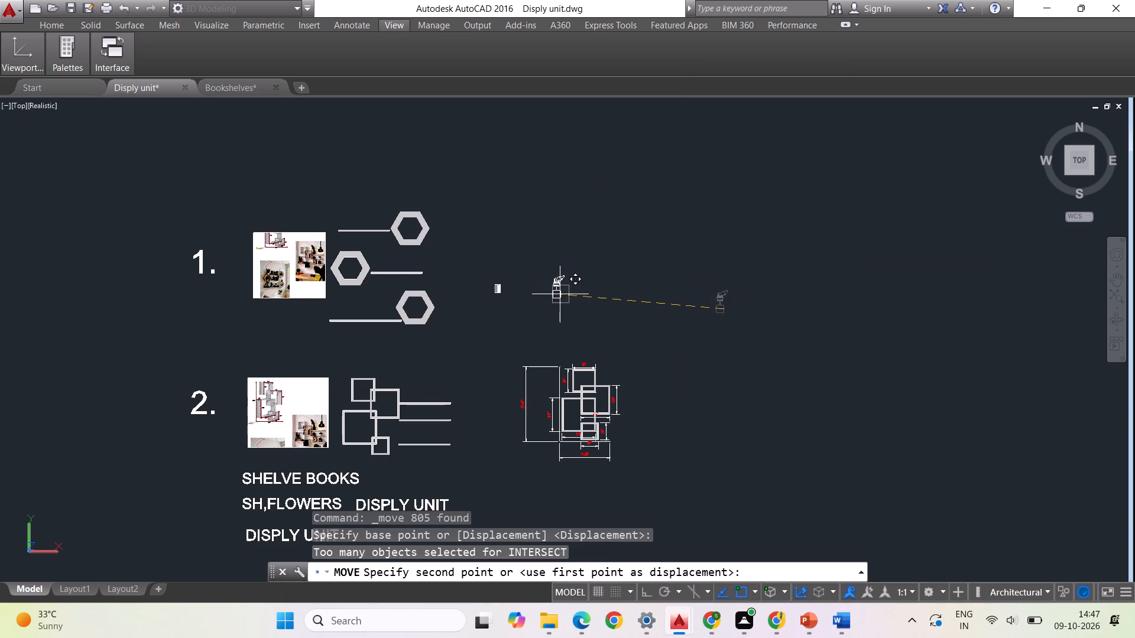
pyautogui.click(560, 295)
# Examine the moved ornament's size relative to the small books, the hexagon shelves and the reference images.
pyautogui.scroll(2, 537, 279)
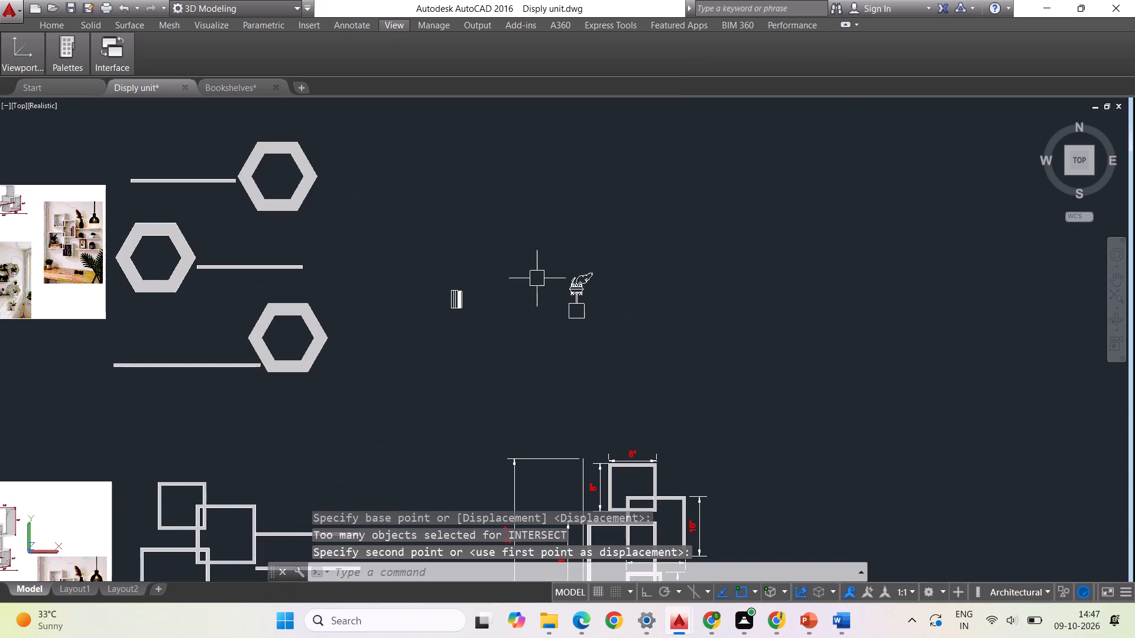
pyautogui.scroll(-1, 635, 287)
pyautogui.scroll(-2, 683, 288)
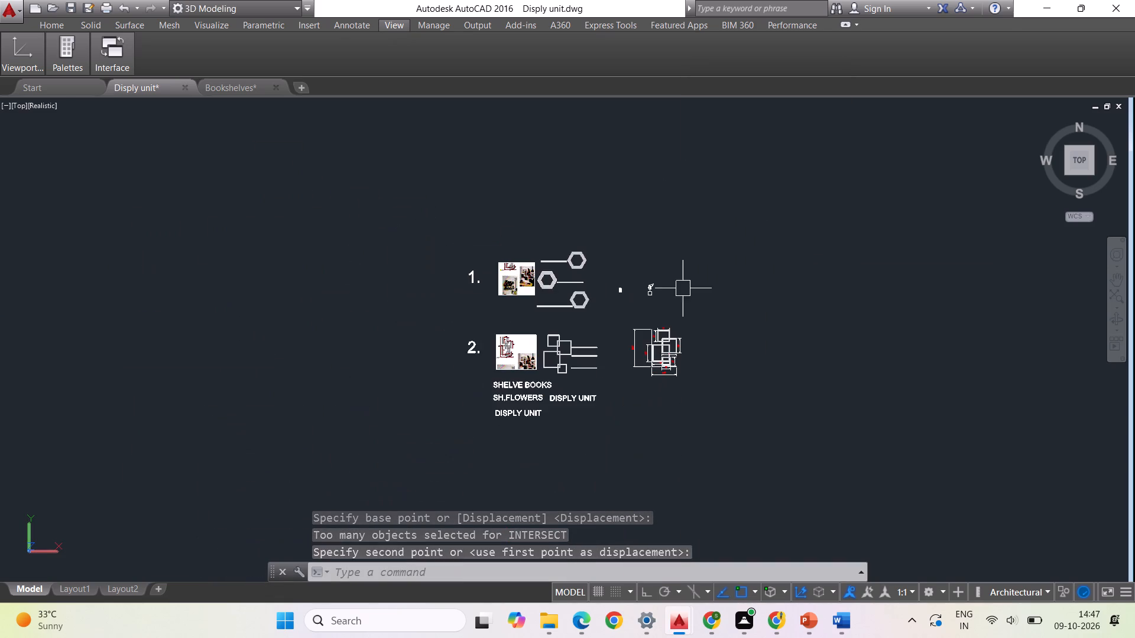
pyautogui.scroll(3, 666, 297)
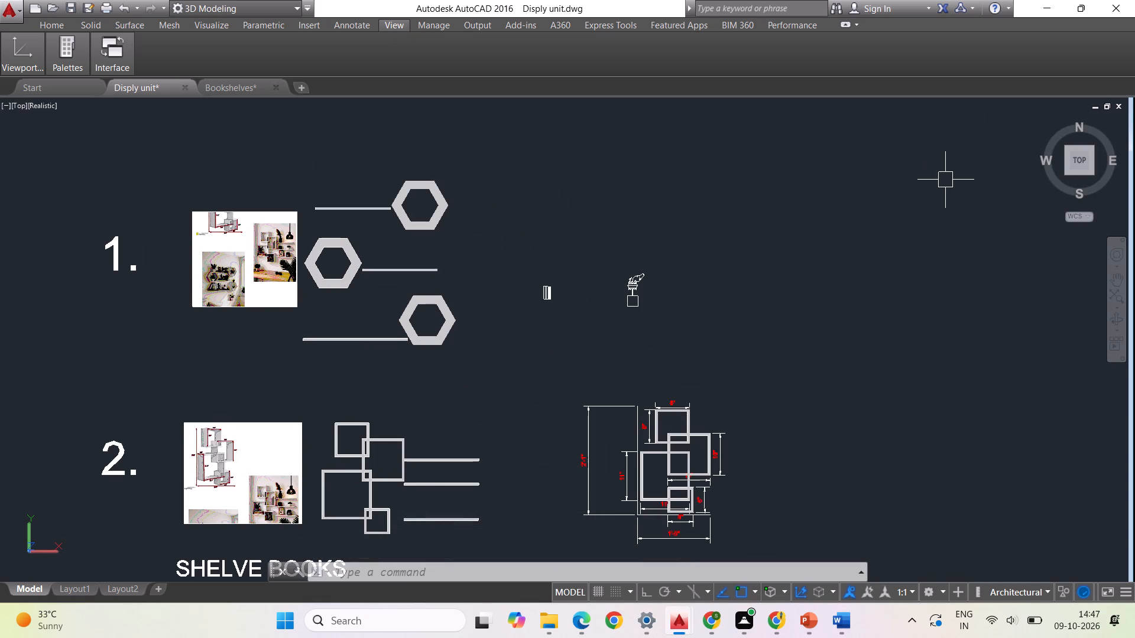
pyautogui.scroll(2, 675, 268)
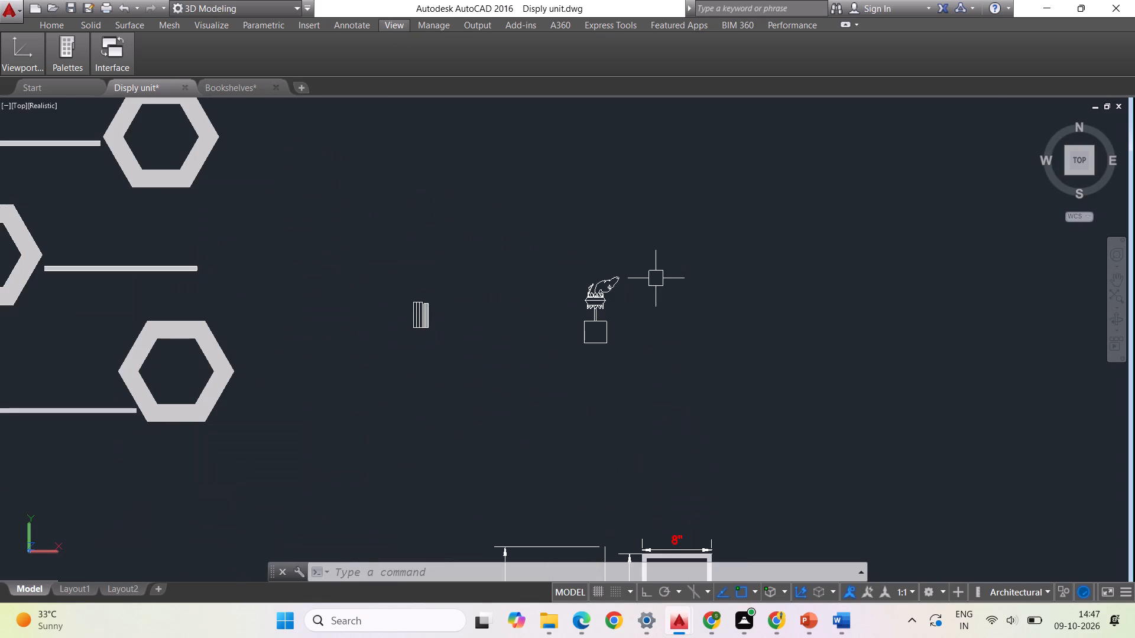
pyautogui.scroll(-1, 706, 256)
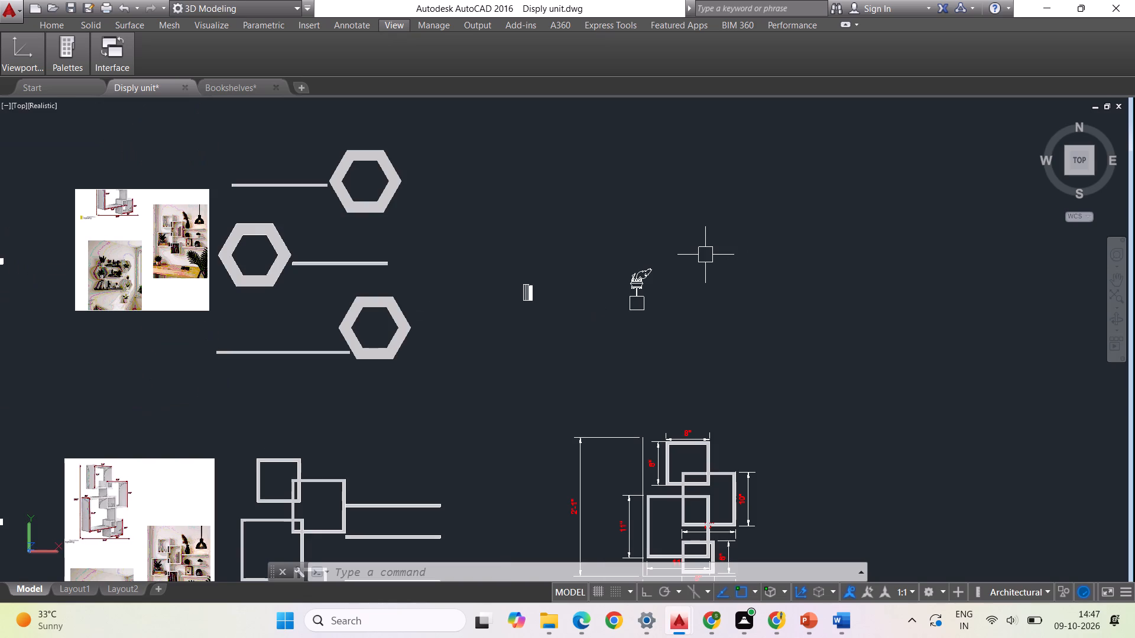
pyautogui.scroll(1, 637, 287)
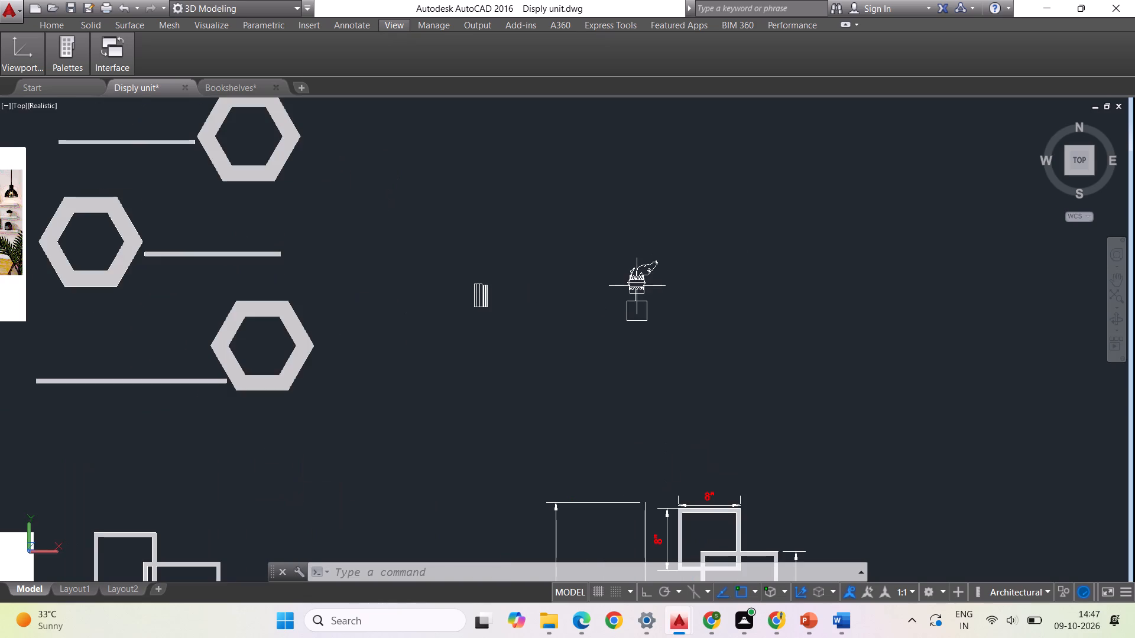
pyautogui.scroll(1, 637, 287)
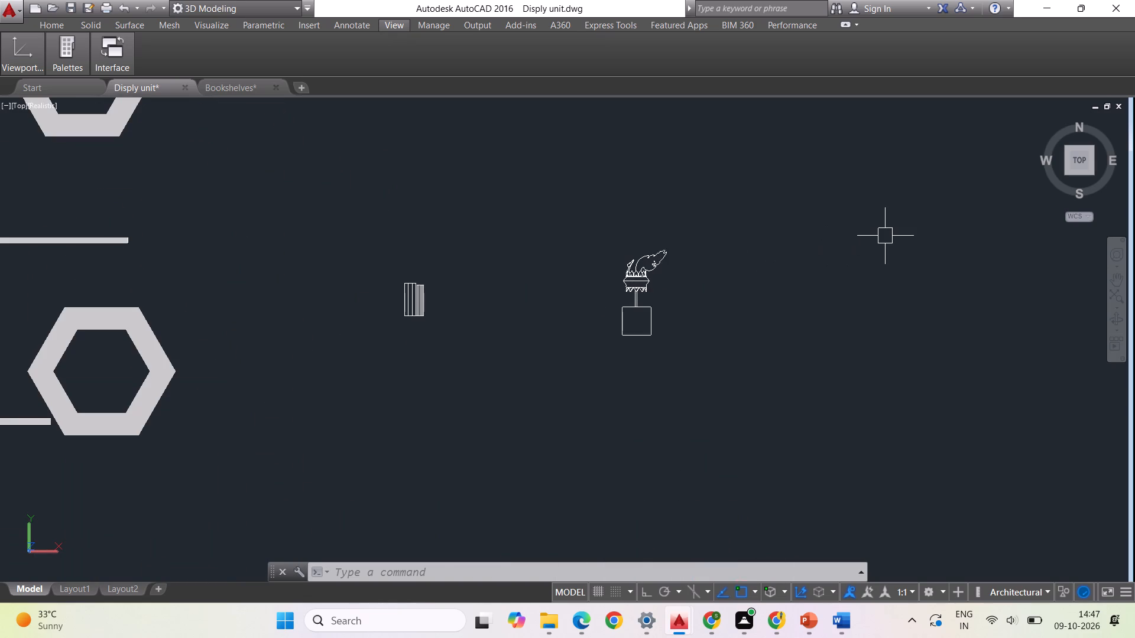
pyautogui.scroll(-1, 676, 291)
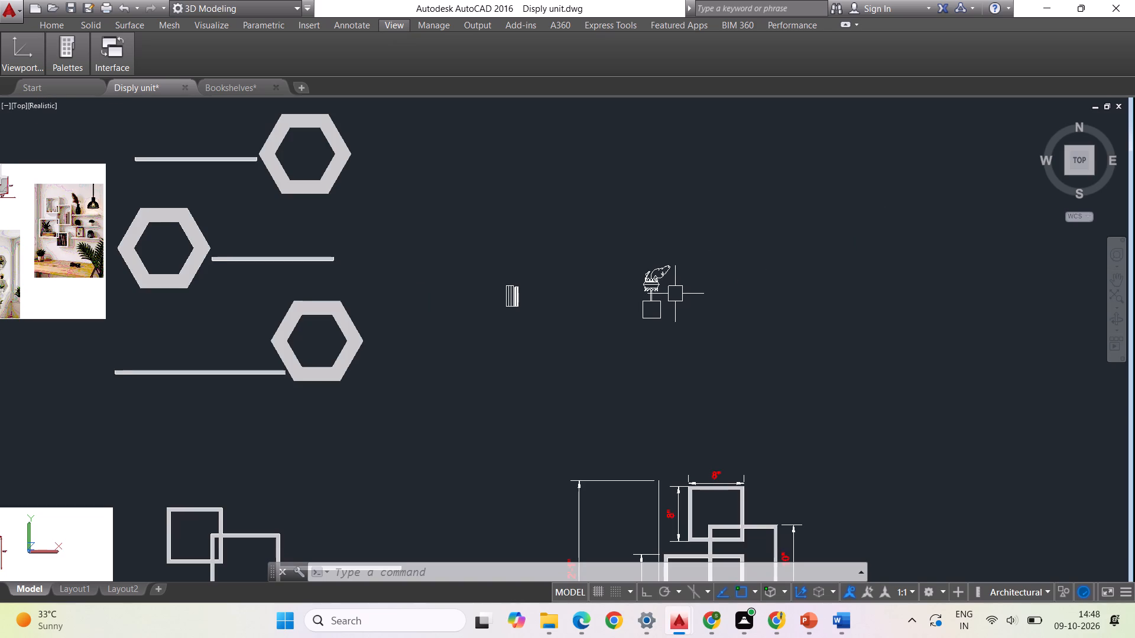
# Scale the ornament to roughly a quarter of its size by Reference, using its square base's lower-left corner and bottom edge.
pyautogui.scroll(1, 646, 304)
pyautogui.click(718, 340)
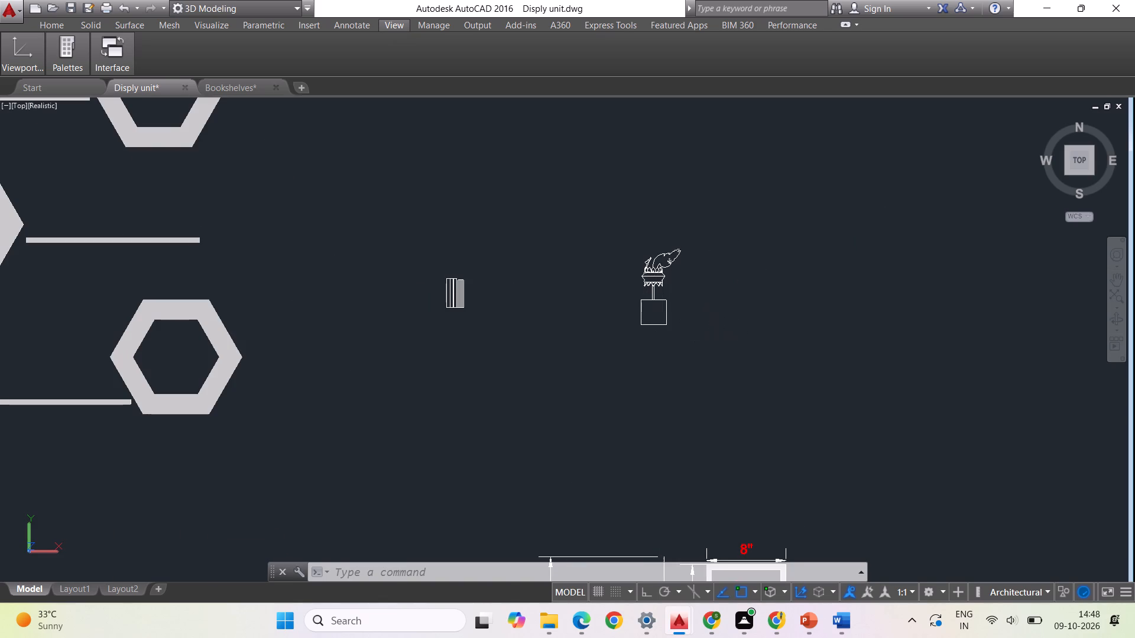
pyautogui.click(627, 230)
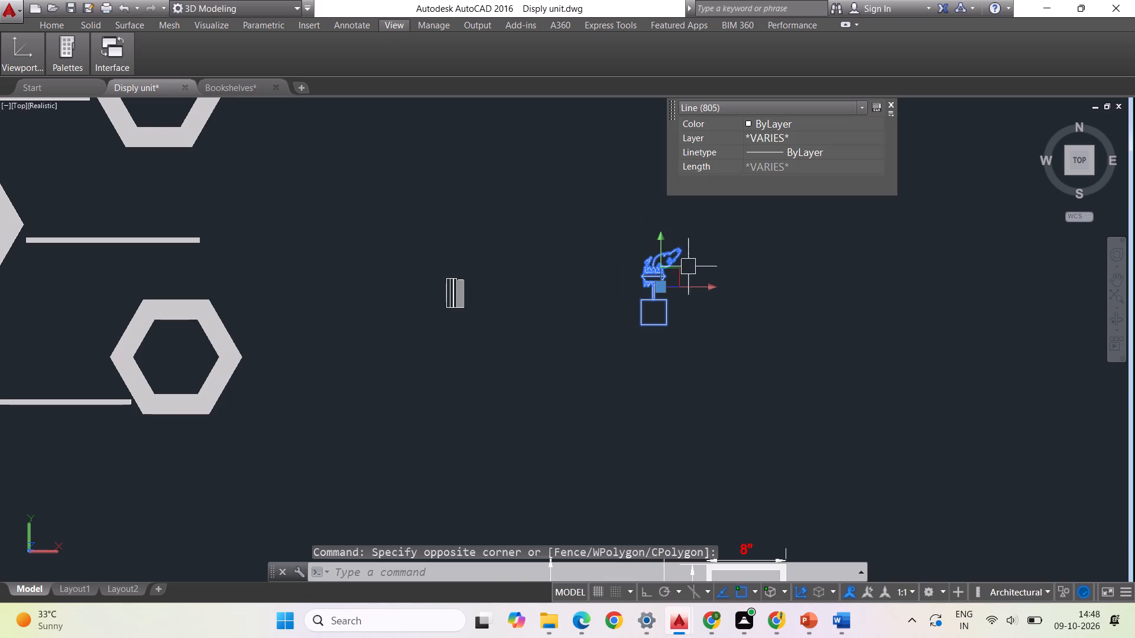
pyautogui.rightClick(660, 343)
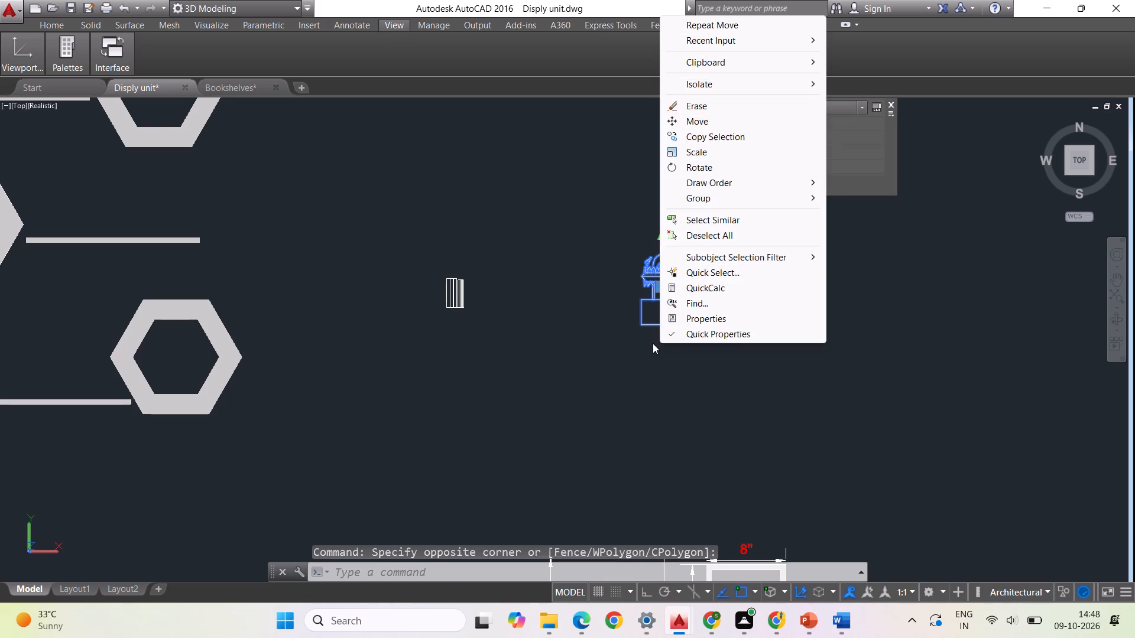
pyautogui.click(690, 155)
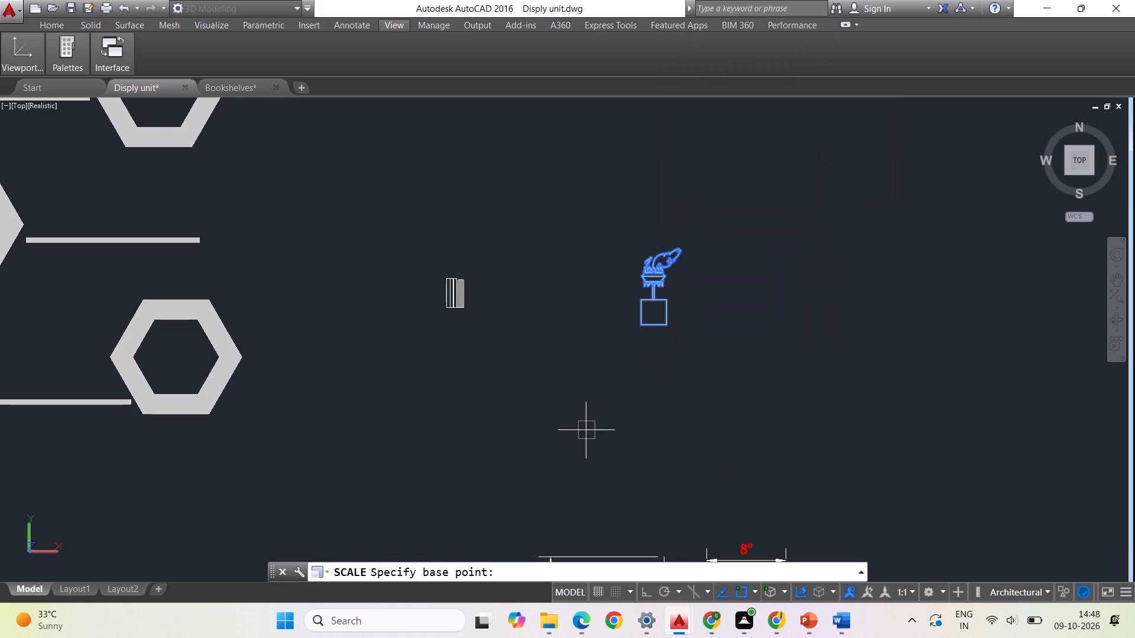
pyautogui.click(644, 321)
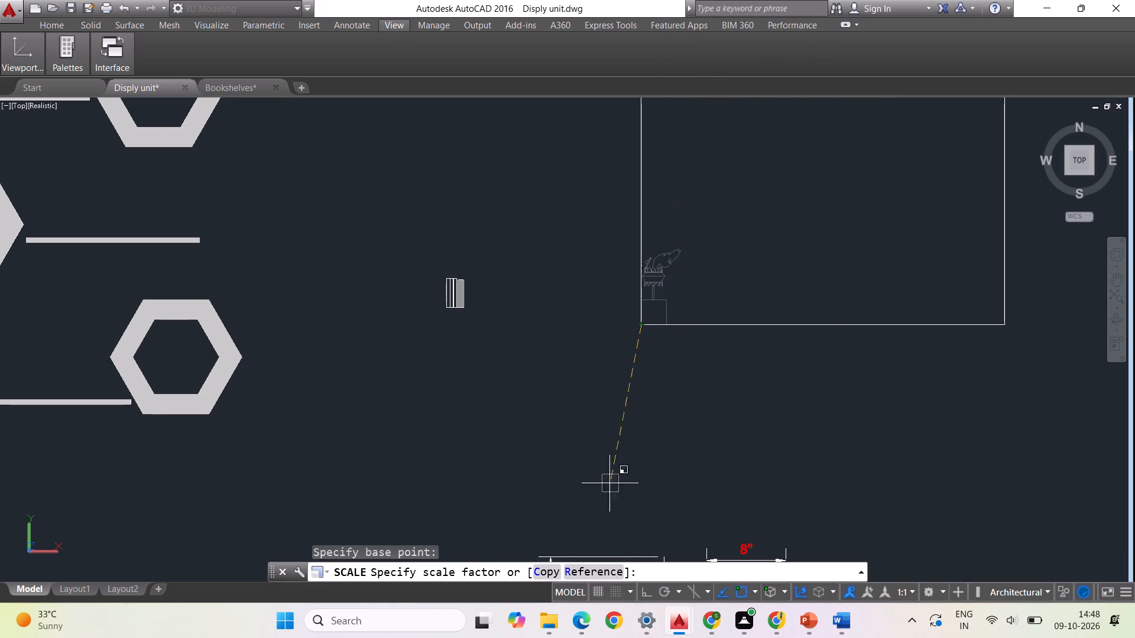
pyautogui.click(588, 568)
pyautogui.scroll(2, 650, 311)
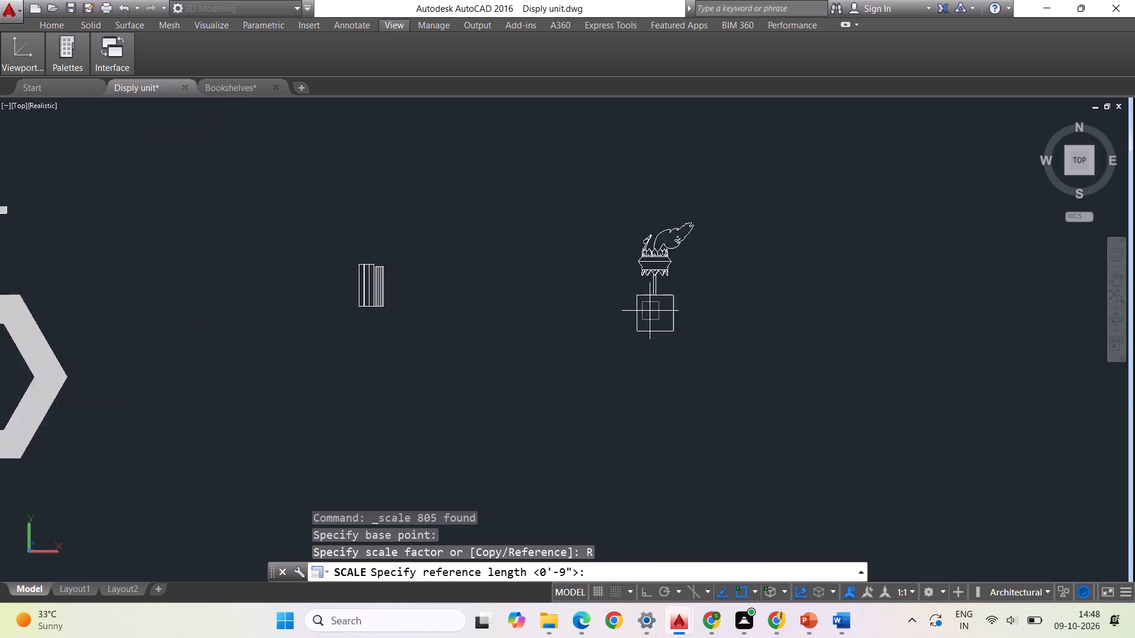
pyautogui.click(685, 340)
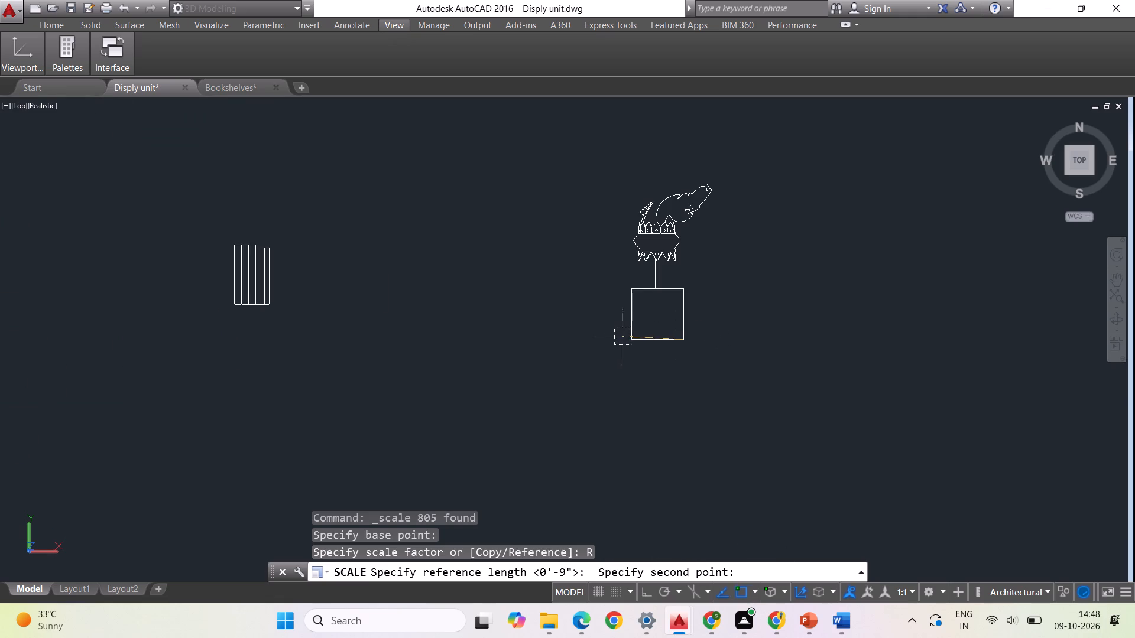
pyautogui.click(633, 337)
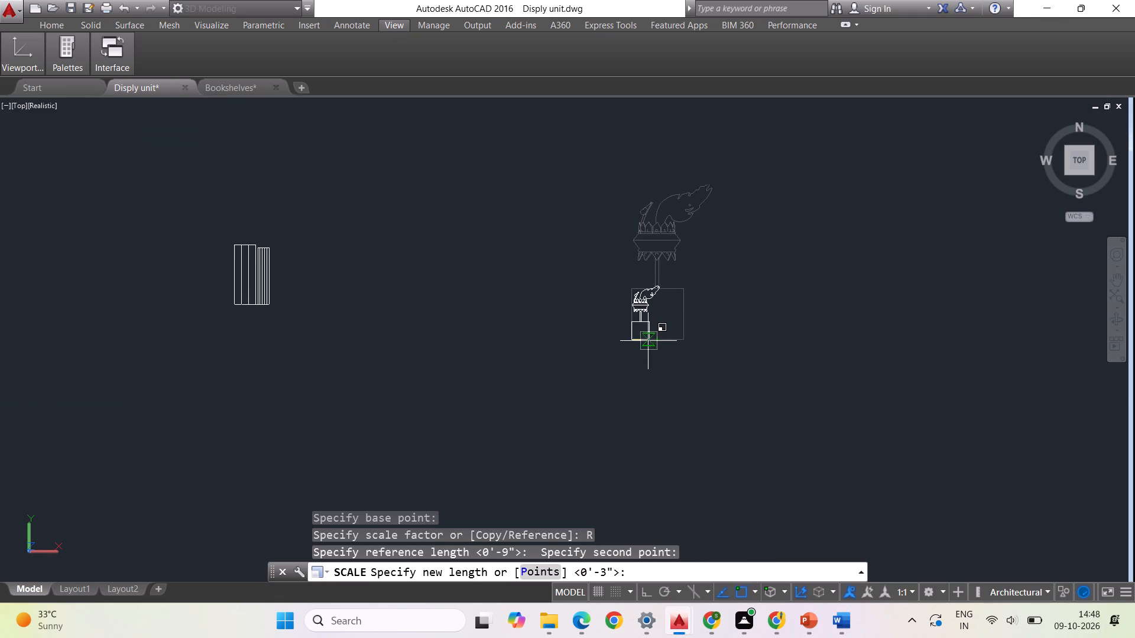
pyautogui.click(646, 343)
# Move the reduced flame-topped ornament by its square base to just beside the small books.
pyautogui.scroll(-2, 779, 357)
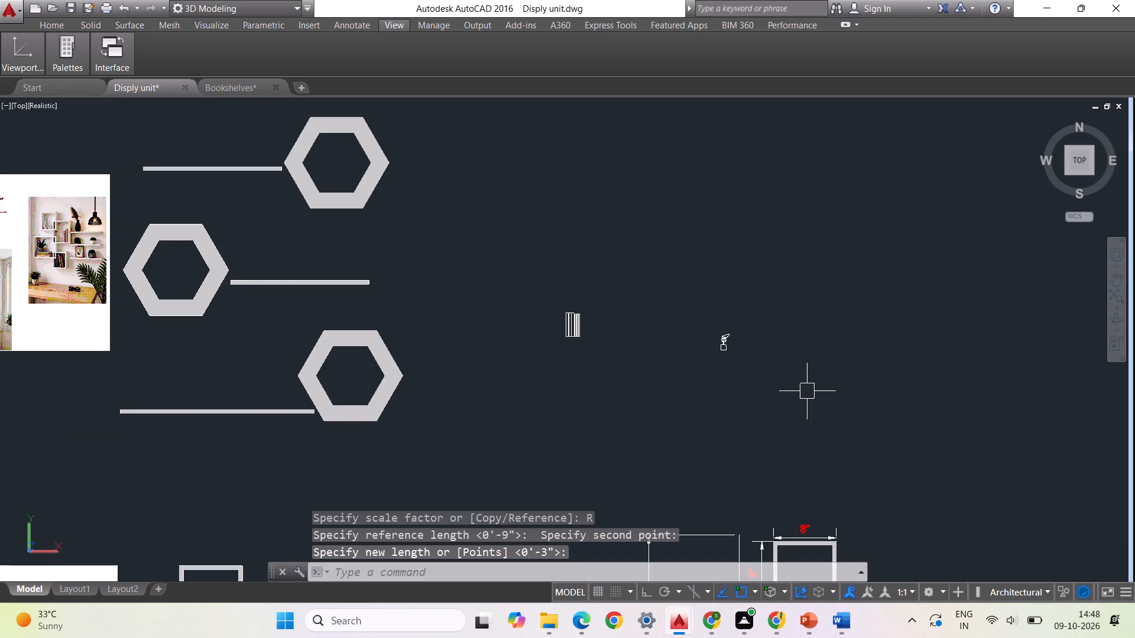
pyautogui.scroll(2, 537, 325)
pyautogui.scroll(-1, 620, 294)
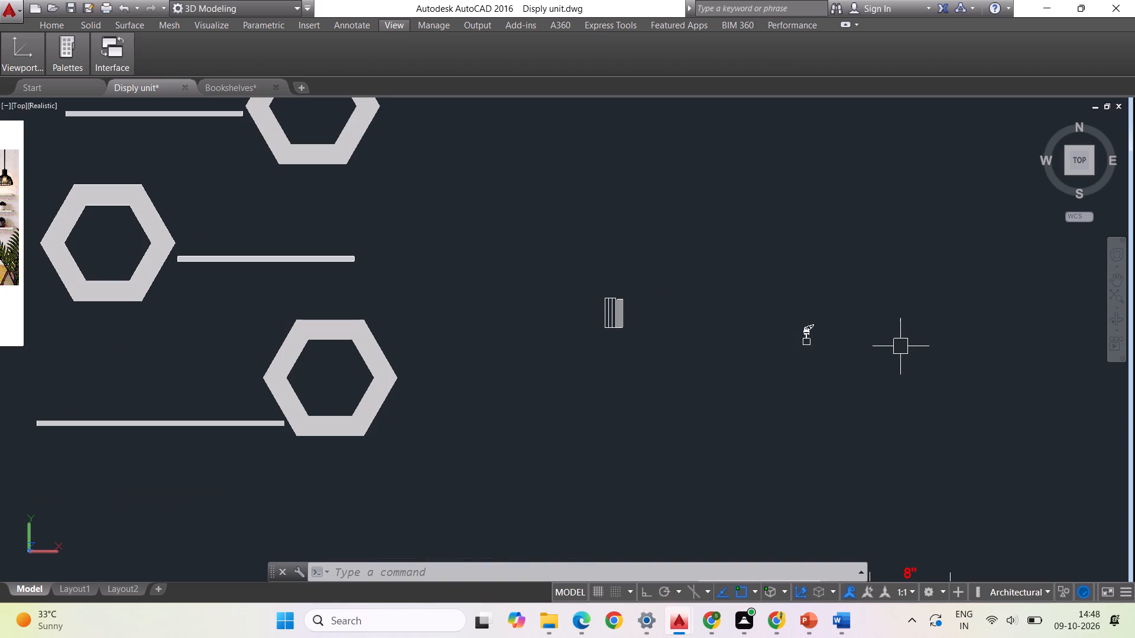
pyautogui.click(882, 371)
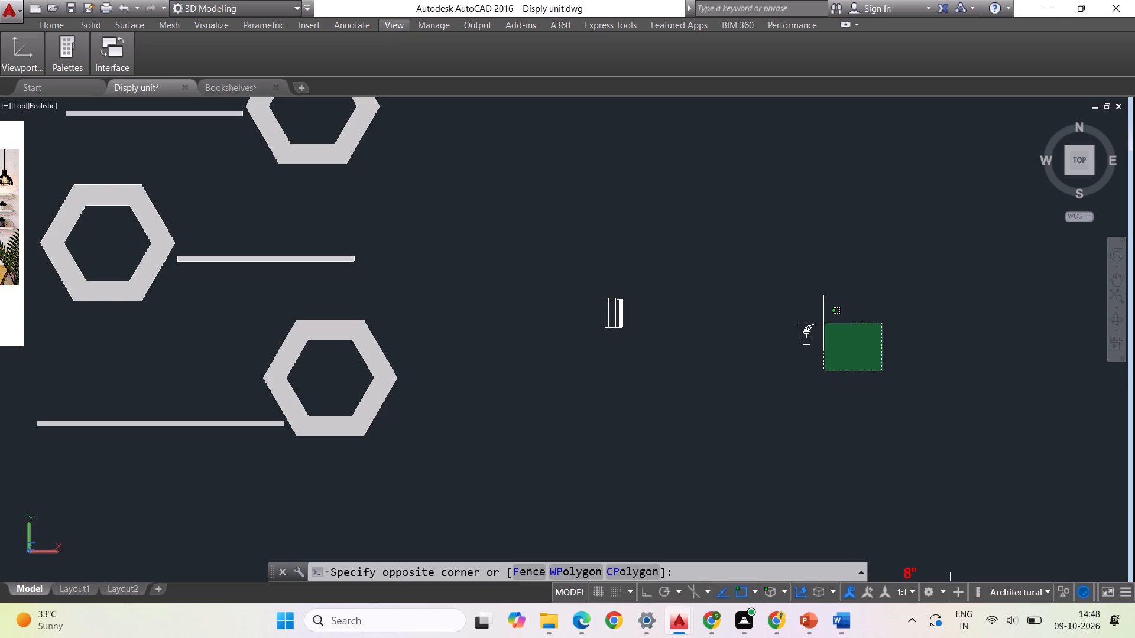
pyautogui.click(787, 302)
pyautogui.rightClick(738, 418)
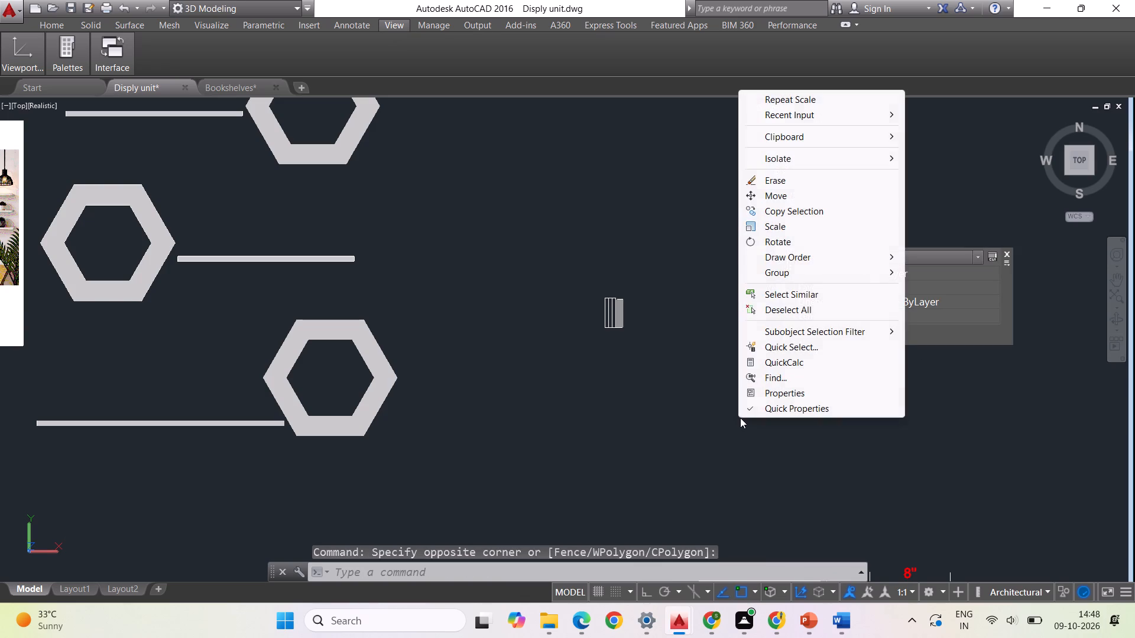
pyautogui.click(780, 203)
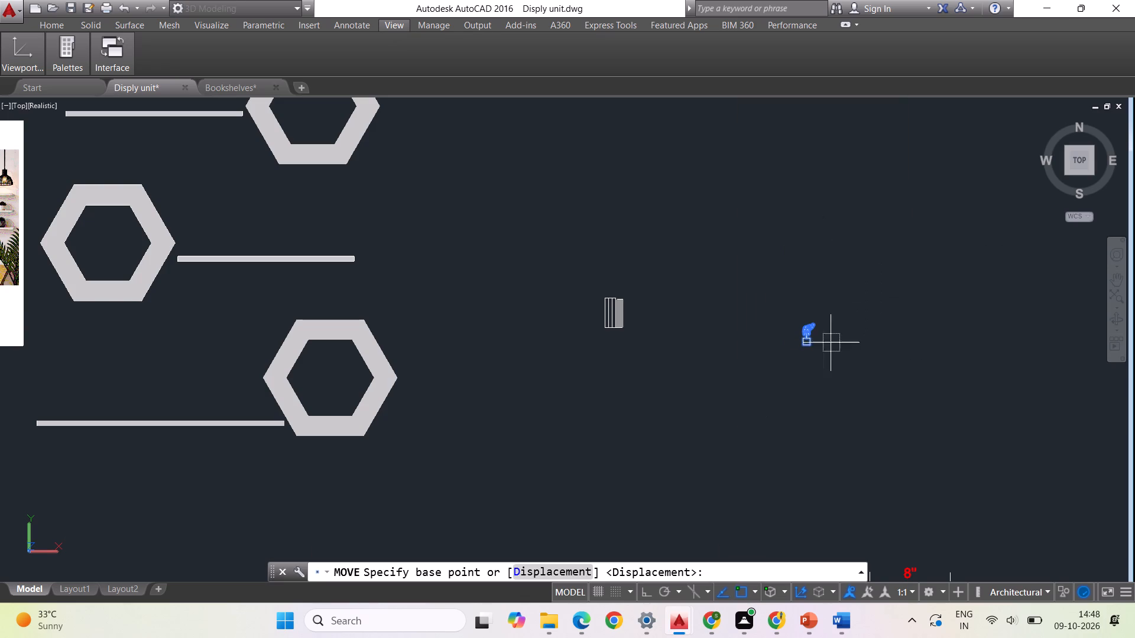
pyautogui.click(809, 348)
pyautogui.click(658, 338)
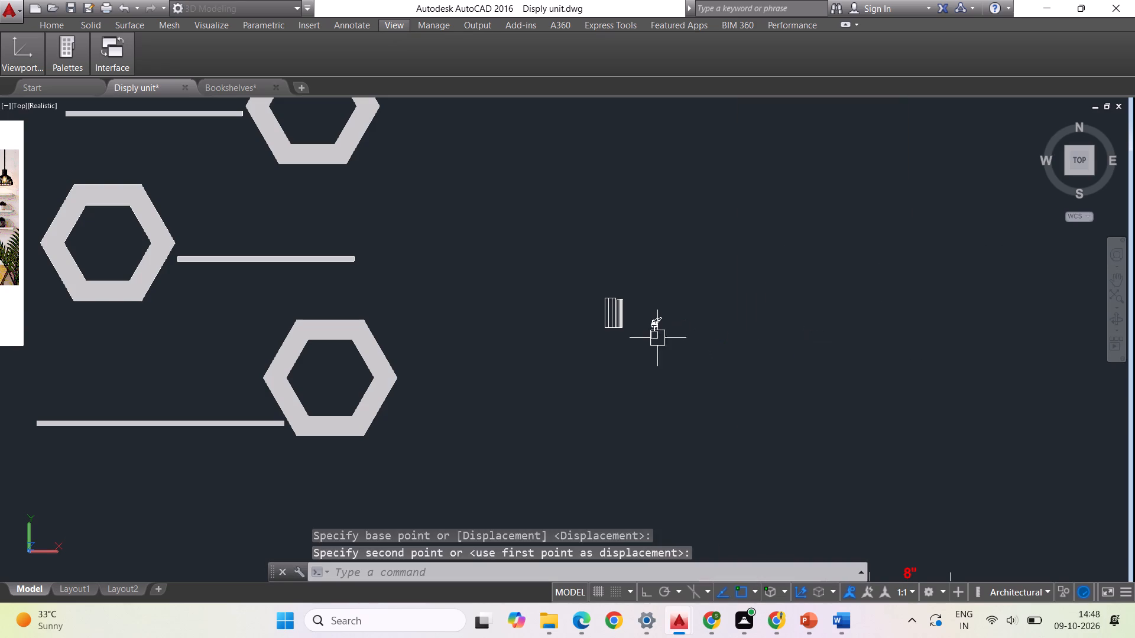
# Examine the small books and the neighbouring ornament up close and against the hexagon shelves to compare their proportions.
pyautogui.scroll(-1, 844, 353)
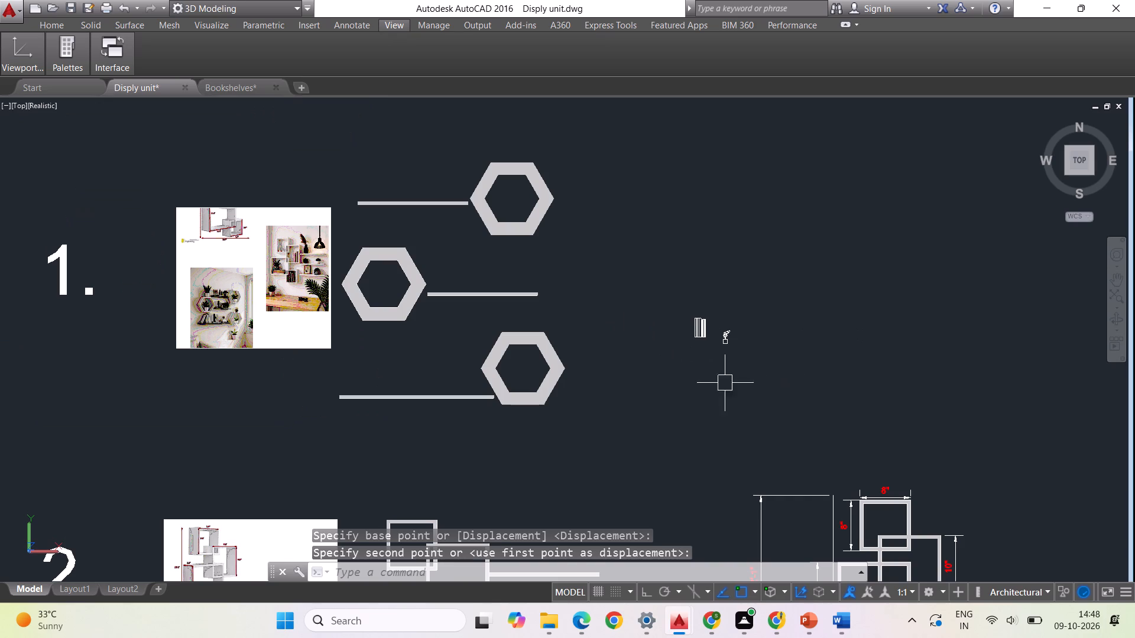
pyautogui.scroll(-1, 785, 317)
pyautogui.scroll(2, 753, 326)
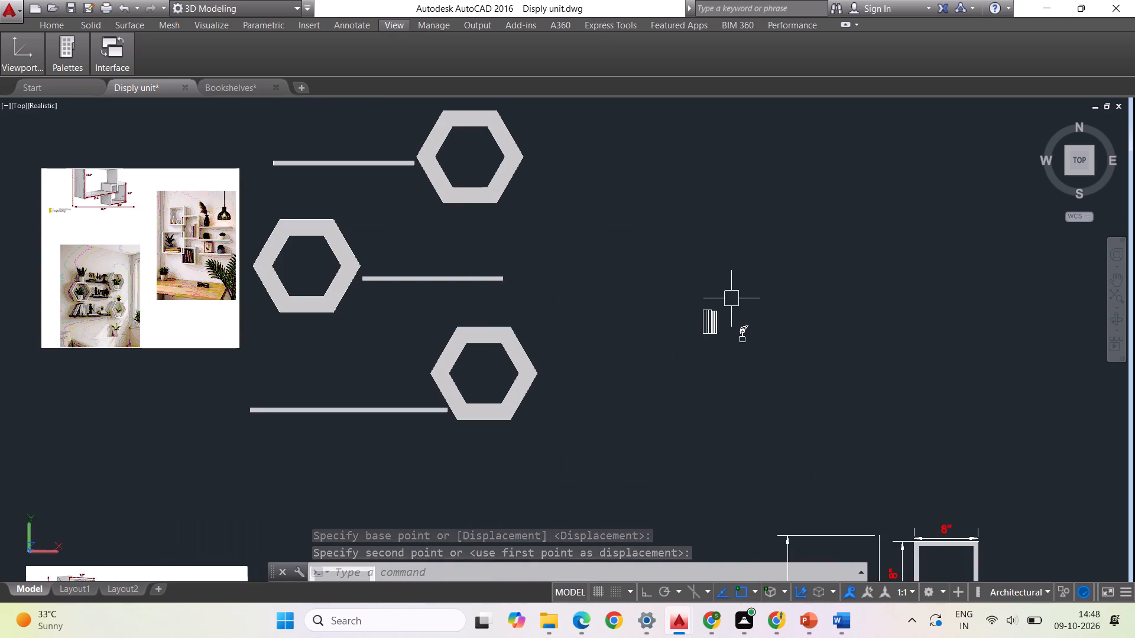
pyautogui.scroll(2, 731, 296)
pyautogui.scroll(3, 700, 354)
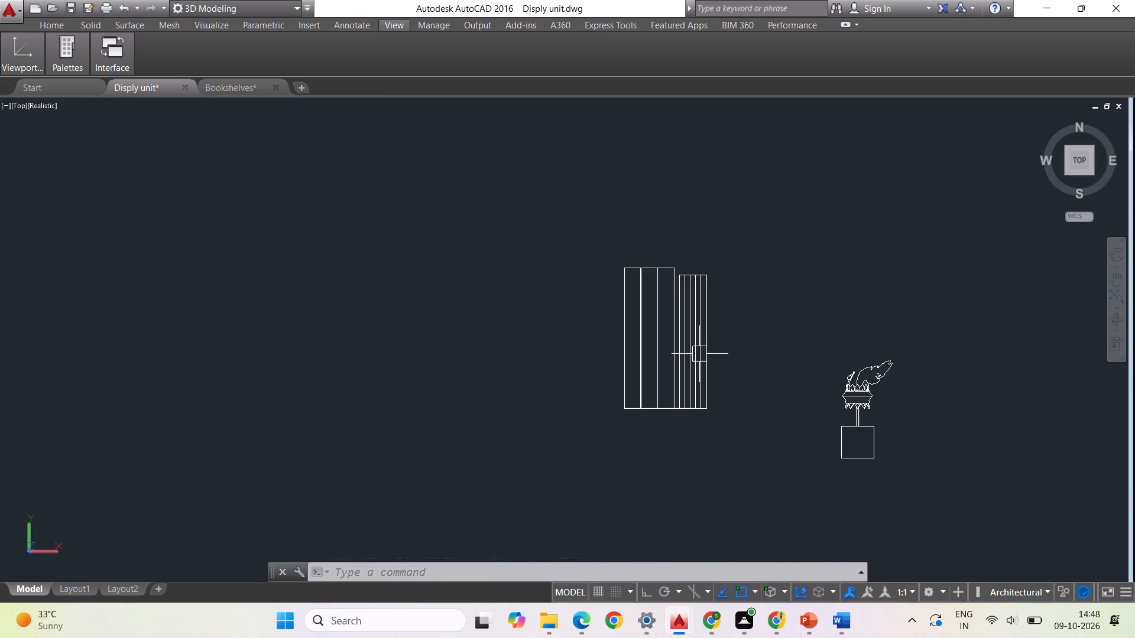
pyautogui.scroll(5, 648, 282)
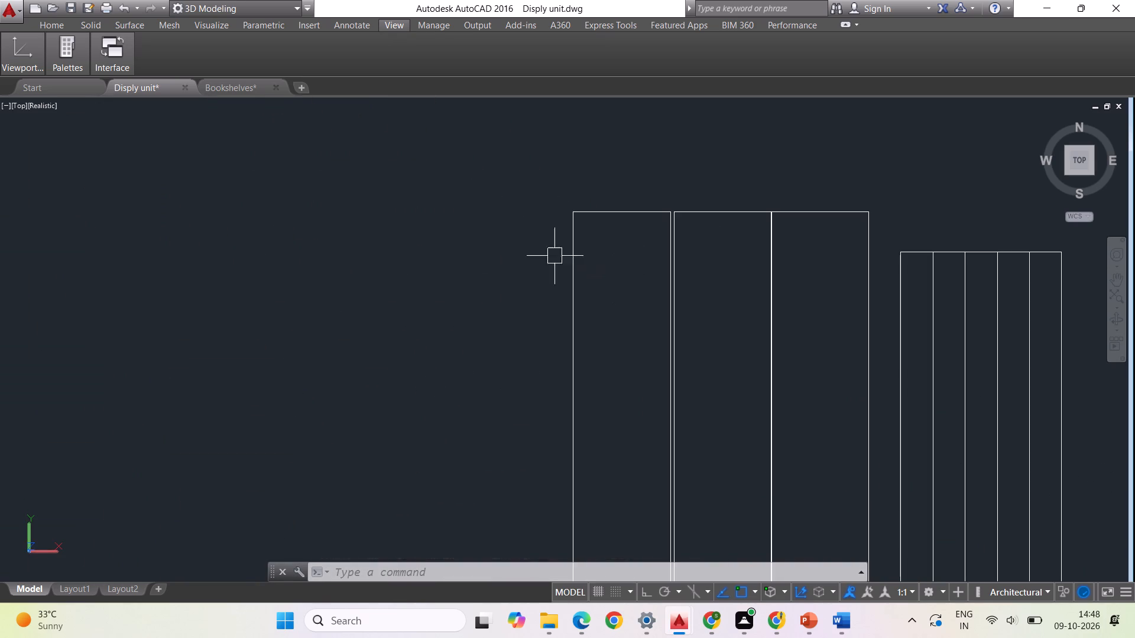
pyautogui.scroll(-1, 522, 245)
pyautogui.scroll(-2, 583, 209)
pyautogui.scroll(-1, 663, 279)
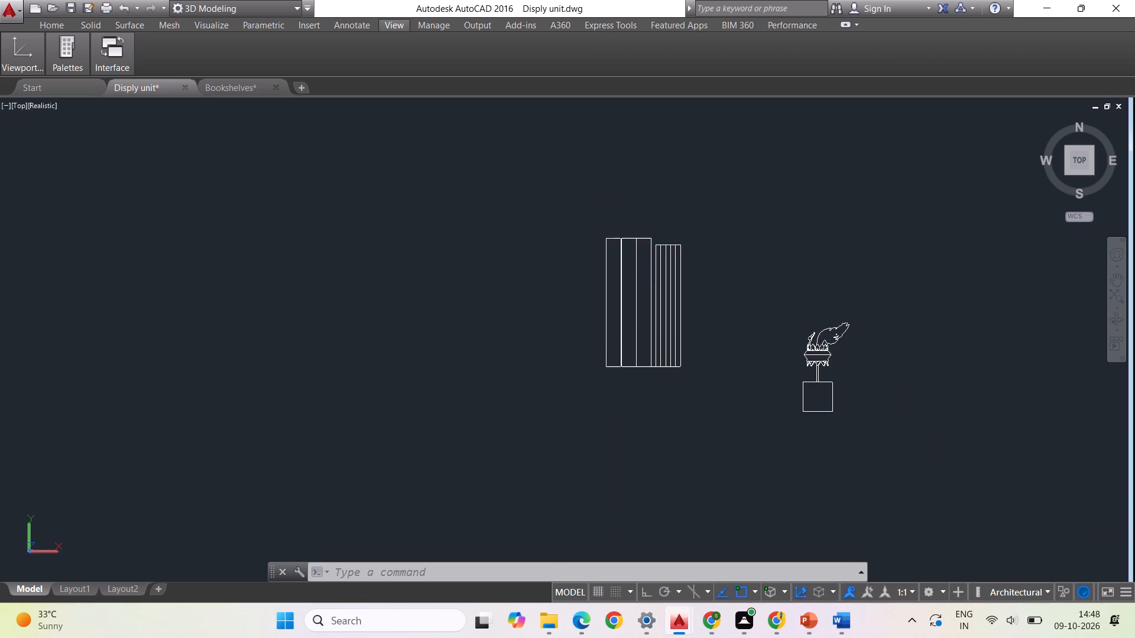
pyautogui.scroll(-2, 722, 277)
pyautogui.scroll(-1, 643, 302)
pyautogui.scroll(-1, 721, 341)
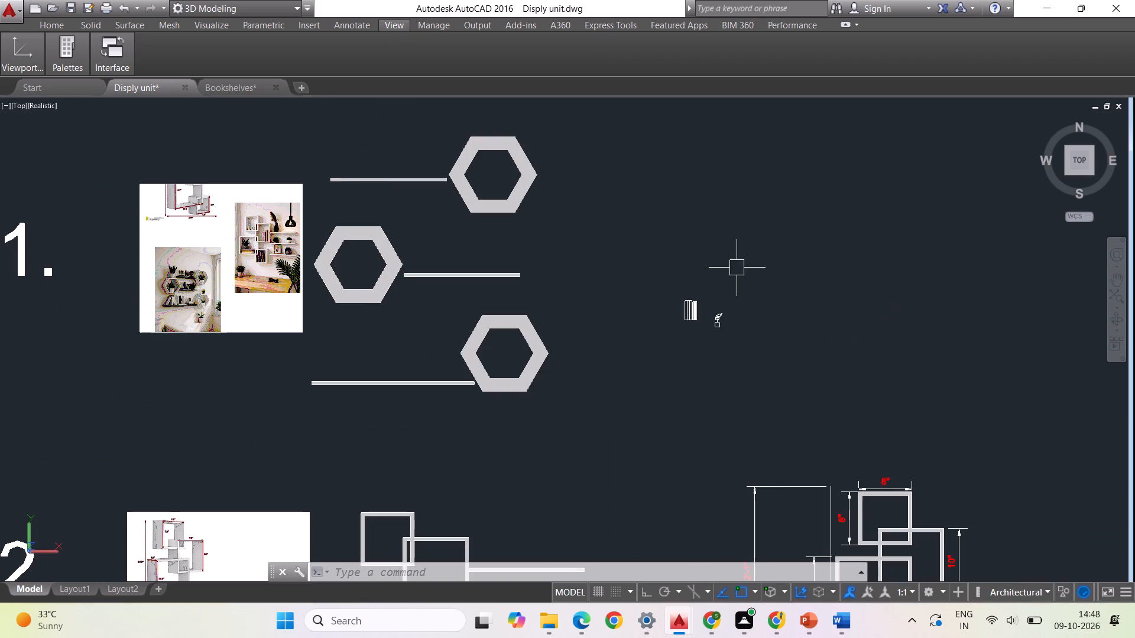
pyautogui.scroll(3, 711, 292)
pyautogui.scroll(-1, 720, 288)
pyautogui.scroll(1, 673, 315)
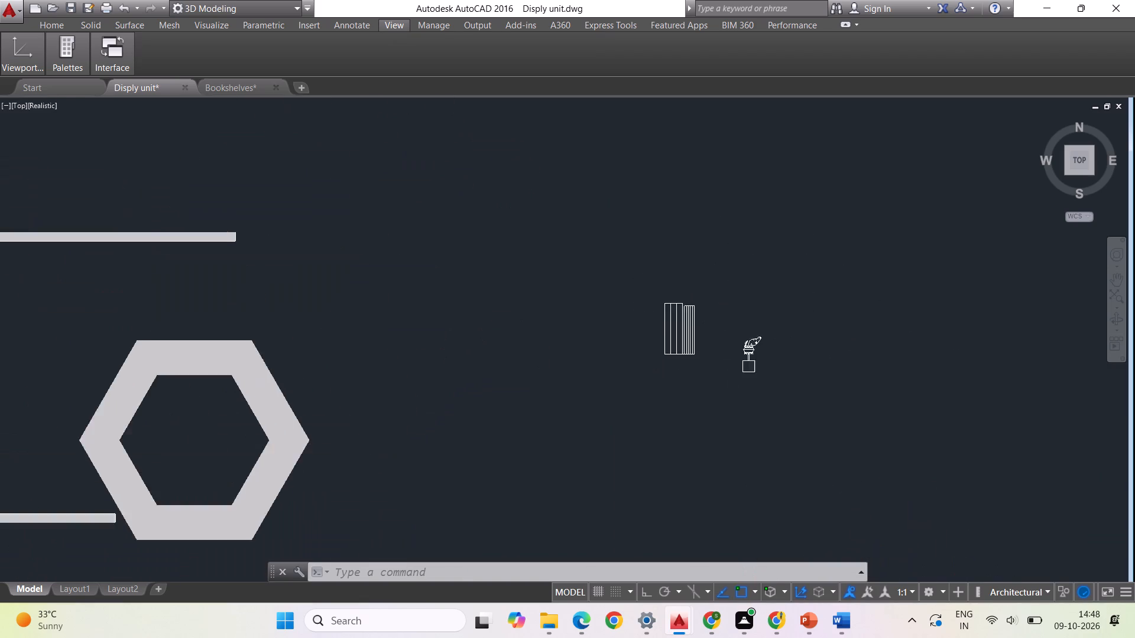
# Examine the tops and spines of the small books up close, and their size relative to the ornament and hexagon shelves.
pyautogui.scroll(5, 673, 315)
pyautogui.scroll(-1, 612, 305)
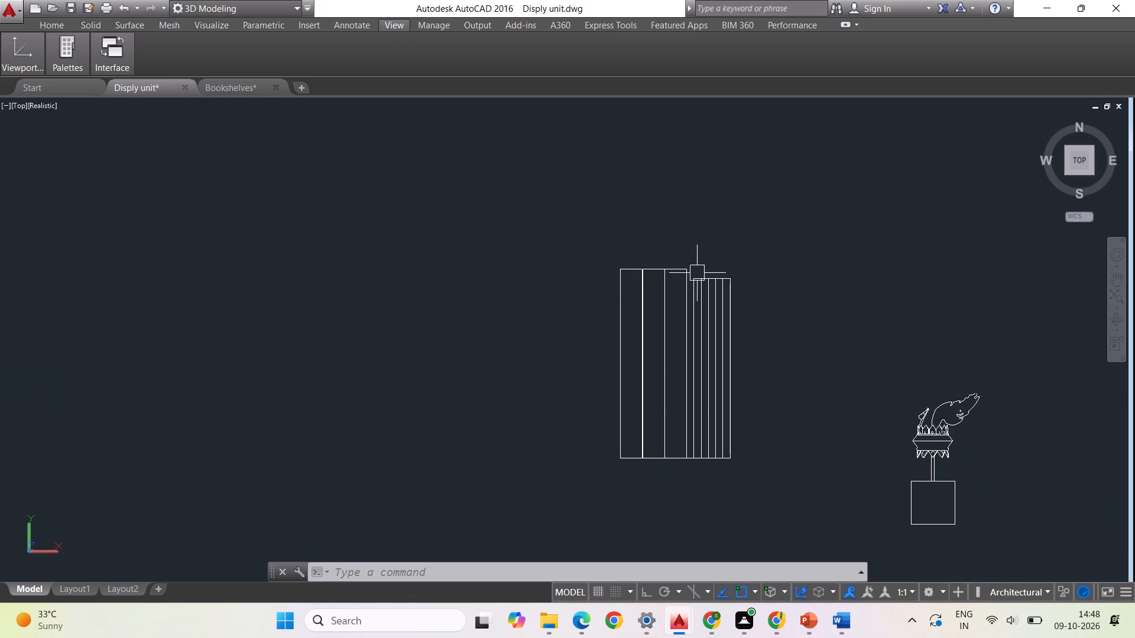
pyautogui.scroll(4, 643, 278)
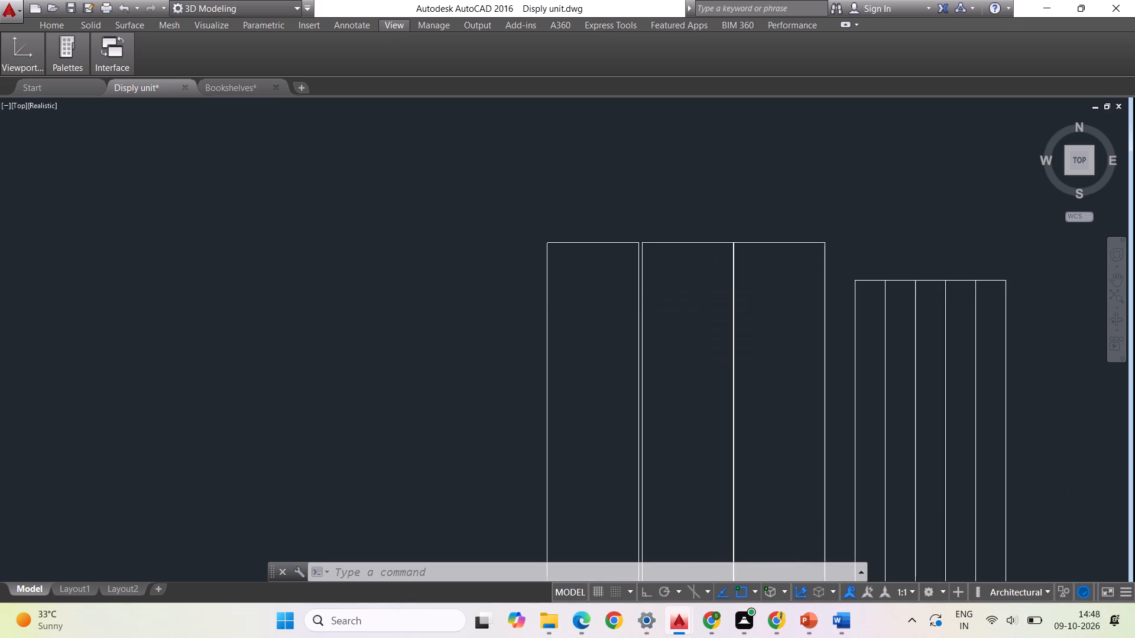
pyautogui.scroll(2, 638, 240)
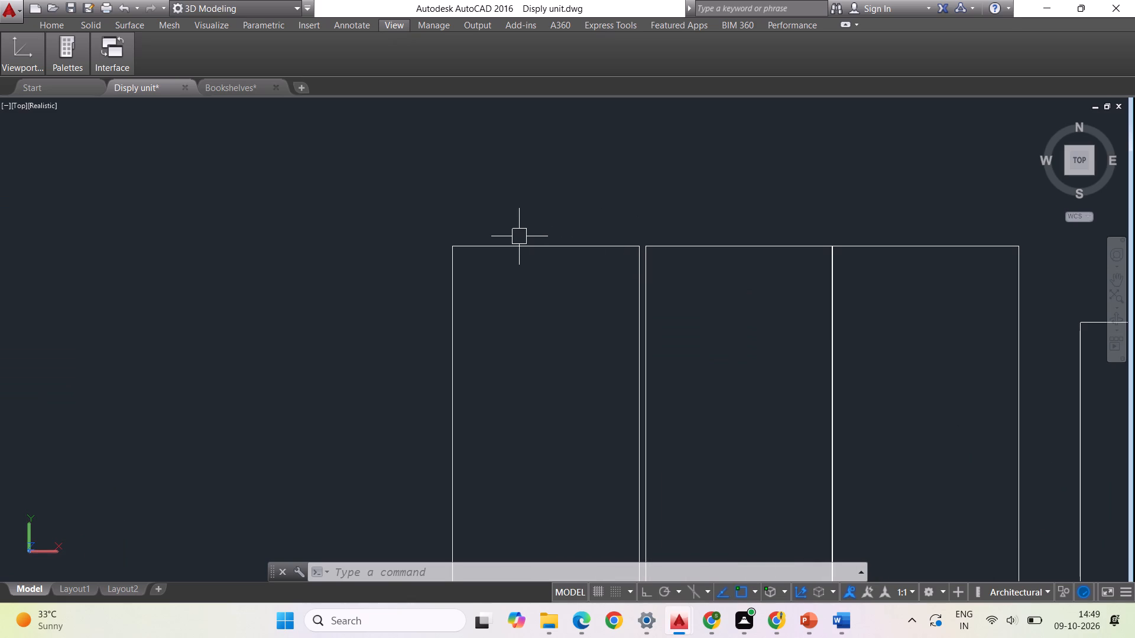
pyautogui.scroll(-4, 513, 245)
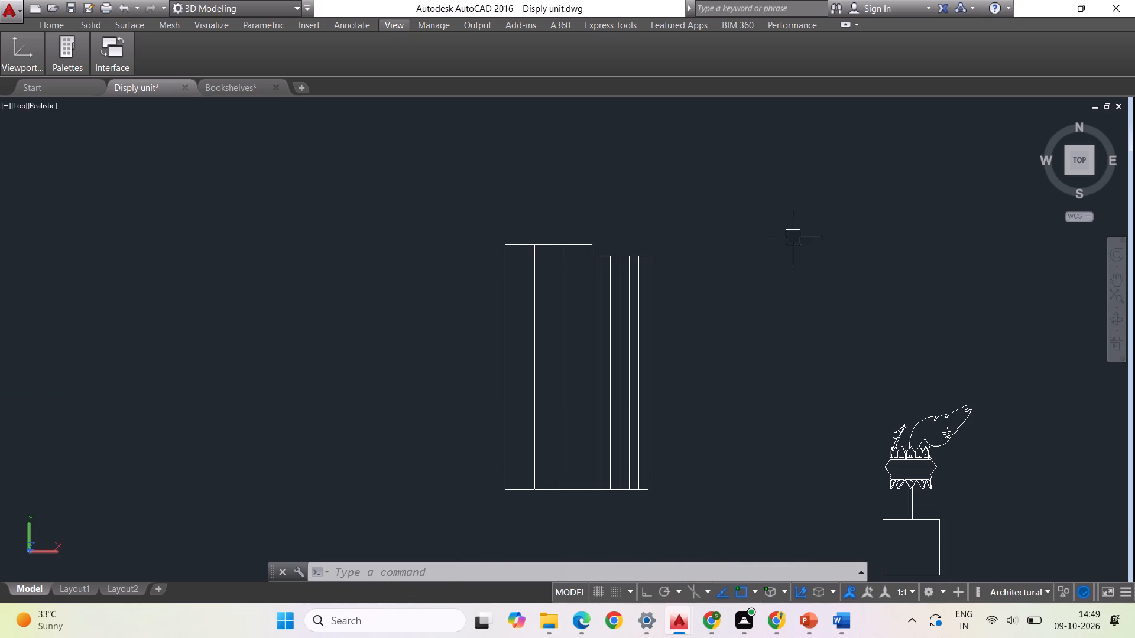
pyautogui.scroll(-2, 805, 274)
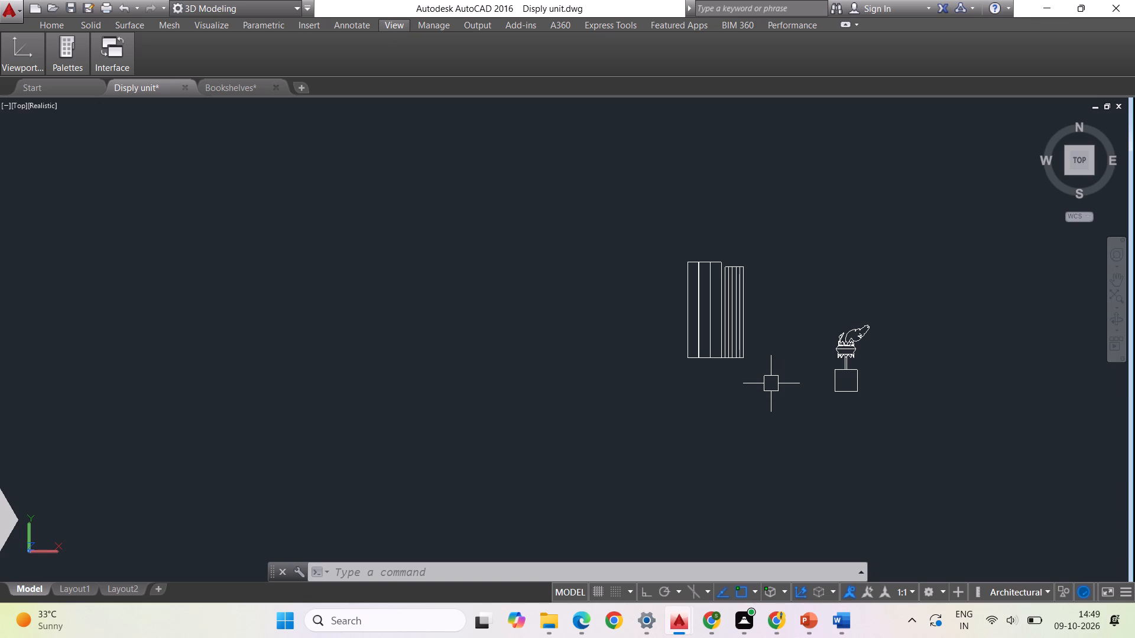
pyautogui.scroll(2, 738, 389)
pyautogui.scroll(-2, 600, 388)
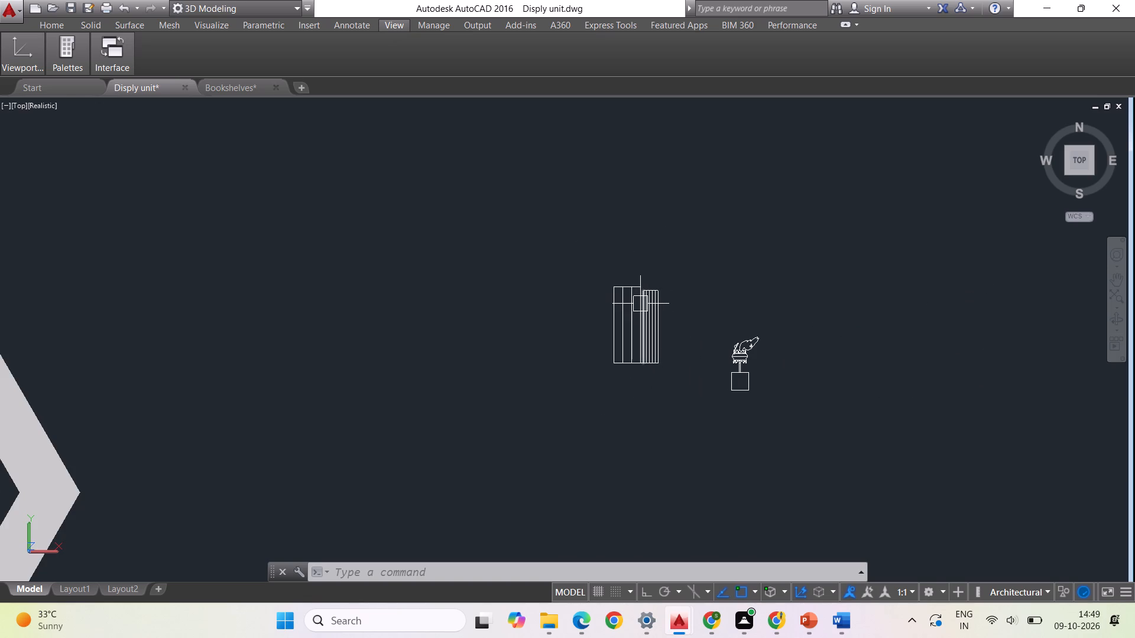
pyautogui.scroll(2, 641, 304)
pyautogui.scroll(-2, 638, 300)
pyautogui.scroll(-1, 715, 289)
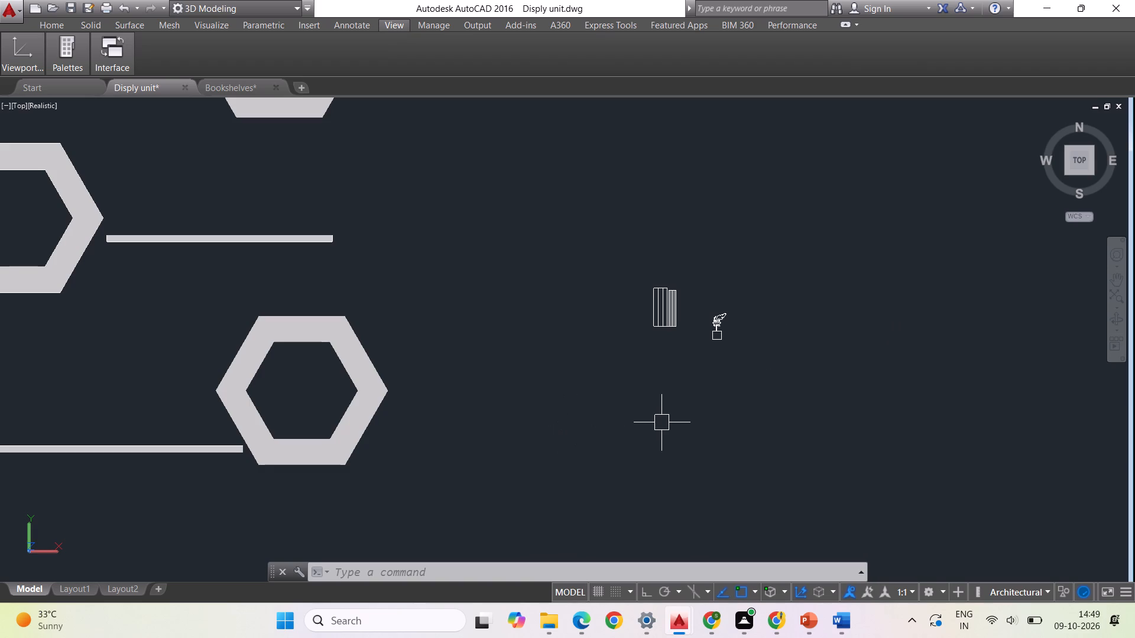
pyautogui.scroll(-1, 662, 423)
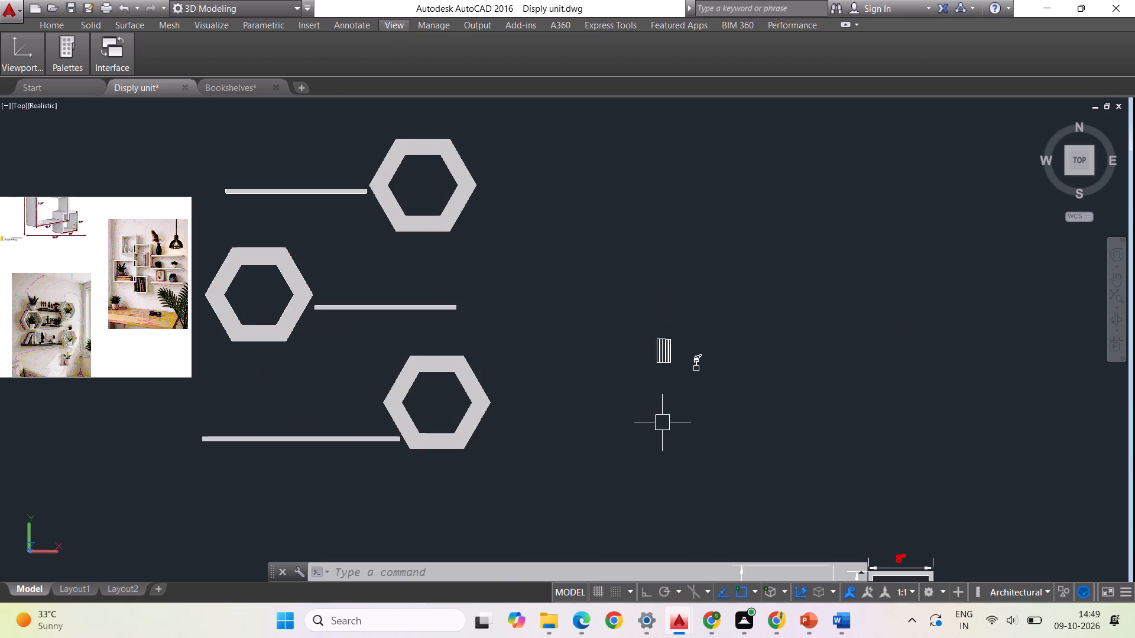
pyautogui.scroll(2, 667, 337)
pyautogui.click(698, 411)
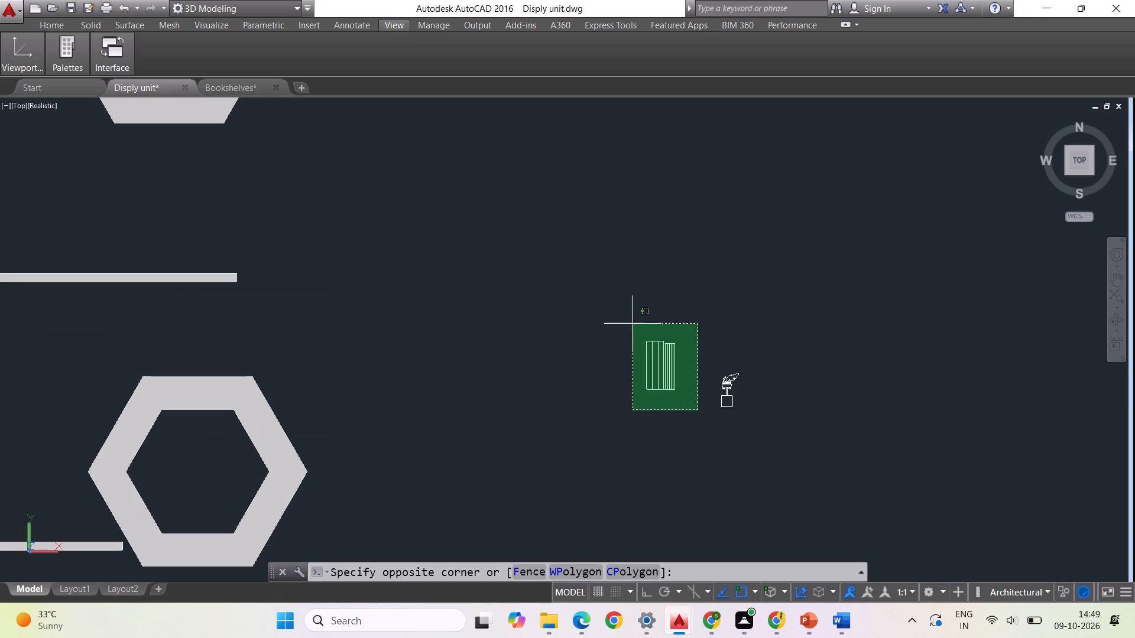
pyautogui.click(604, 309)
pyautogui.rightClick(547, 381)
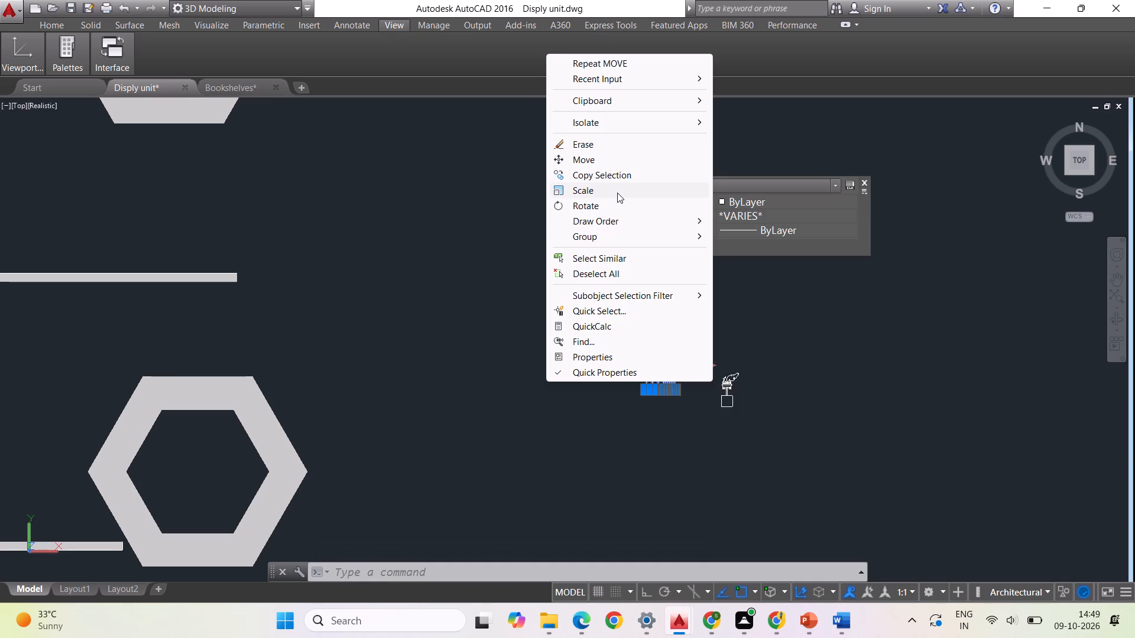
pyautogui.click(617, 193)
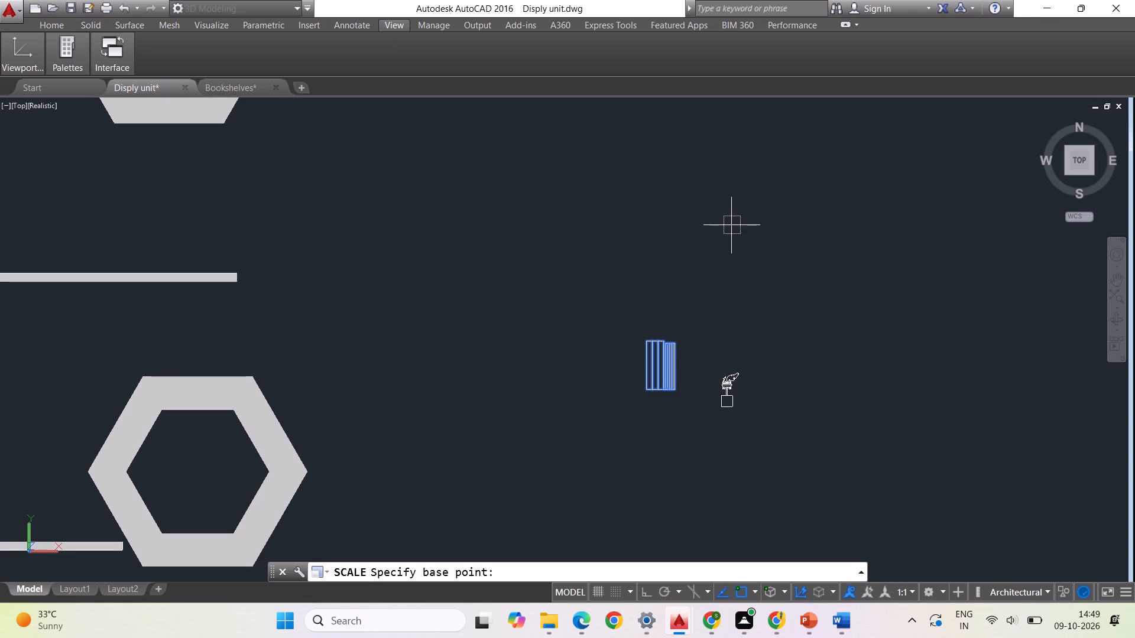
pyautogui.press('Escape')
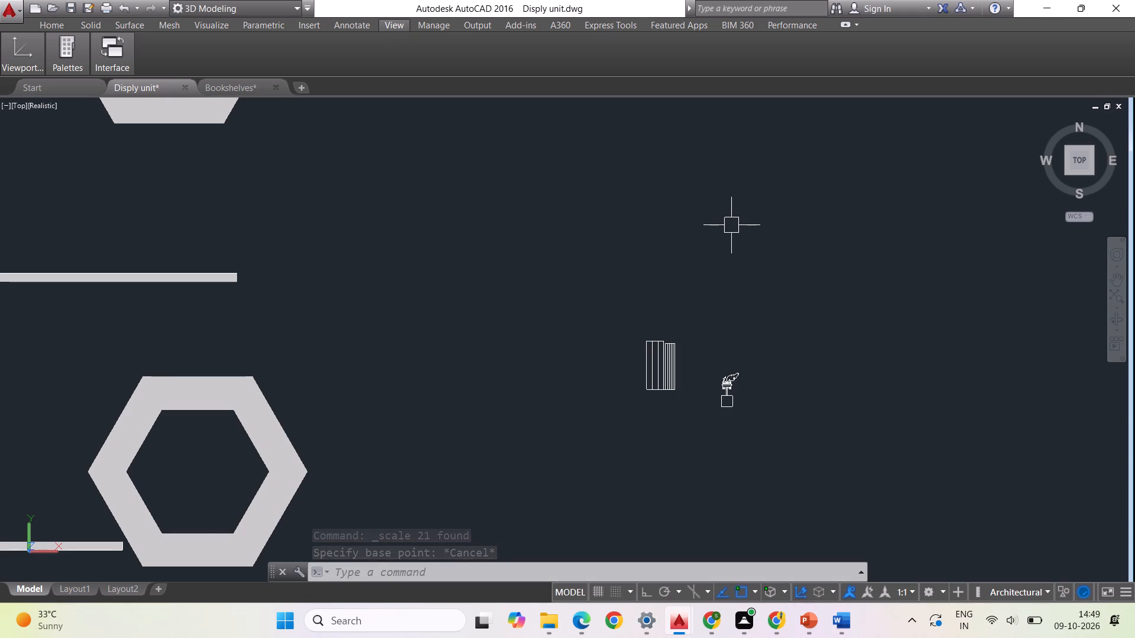
# Examine the small books and ornament against the full hexagon shelf layout and its reference images.
pyautogui.scroll(-1, 642, 272)
pyautogui.scroll(-1, 735, 349)
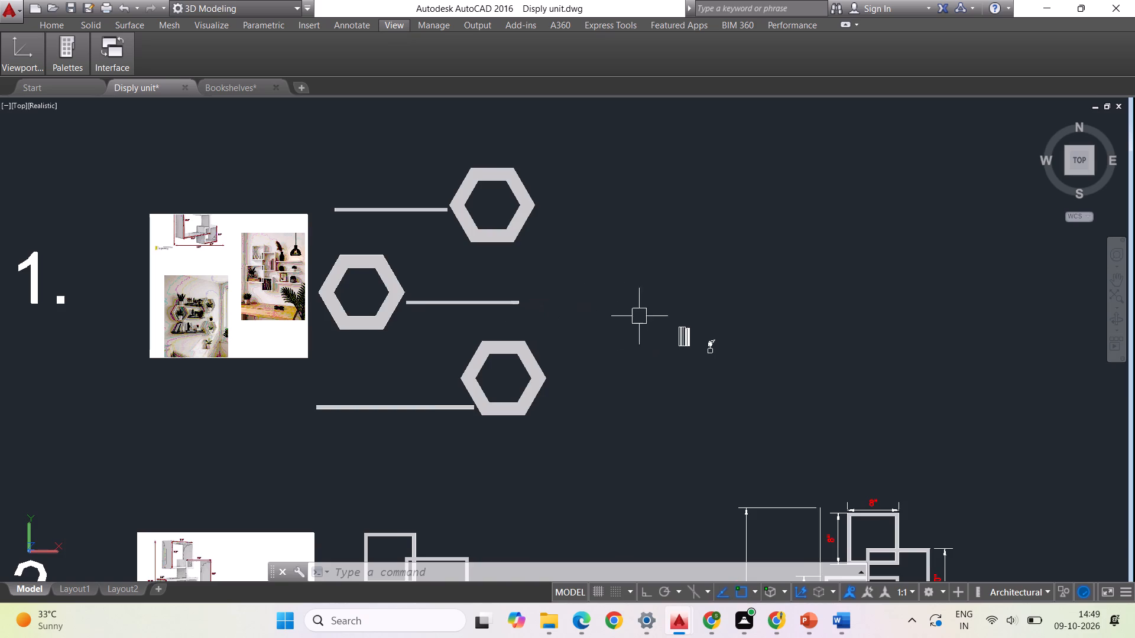
pyautogui.scroll(-1, 667, 330)
pyautogui.scroll(2, 712, 360)
pyautogui.scroll(2, 640, 326)
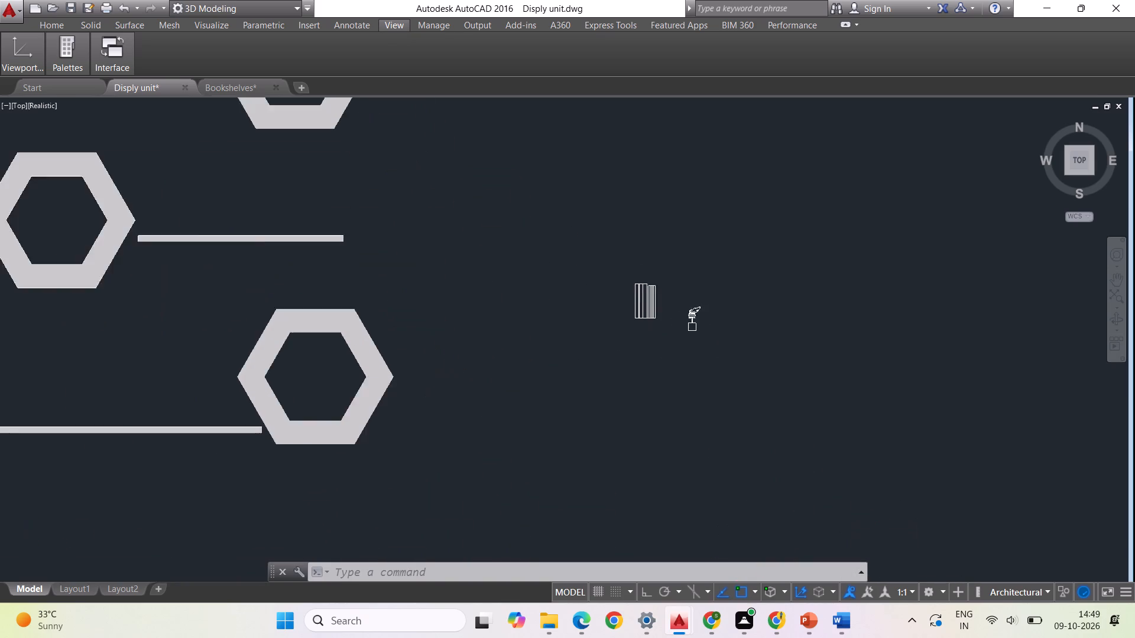
pyautogui.scroll(3, 654, 293)
pyautogui.scroll(-1, 667, 235)
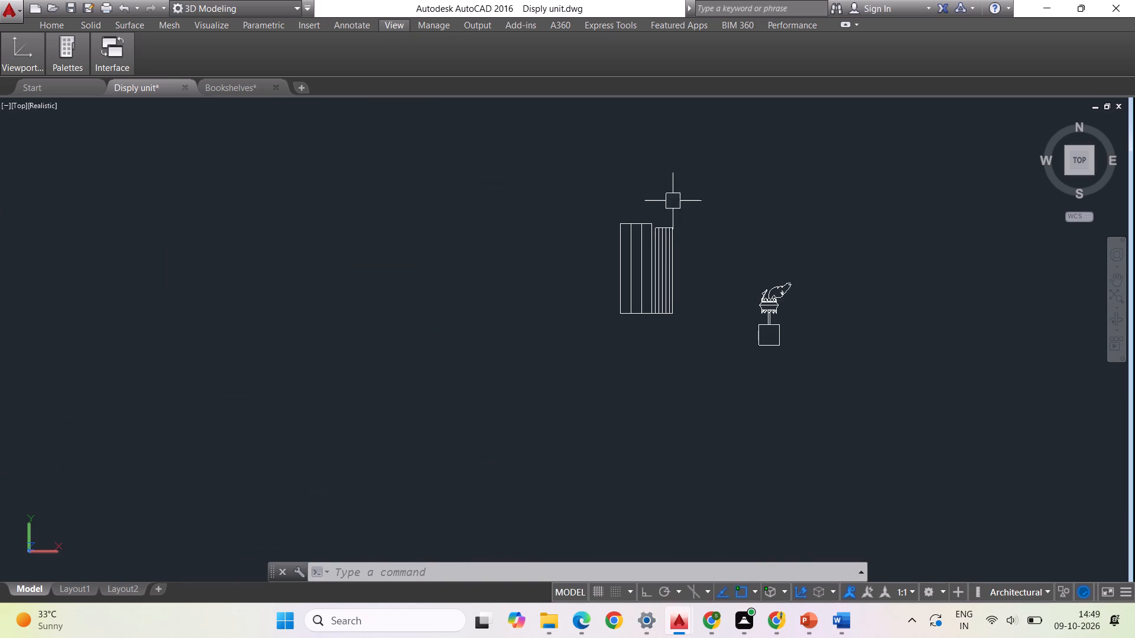
pyautogui.scroll(1, 667, 184)
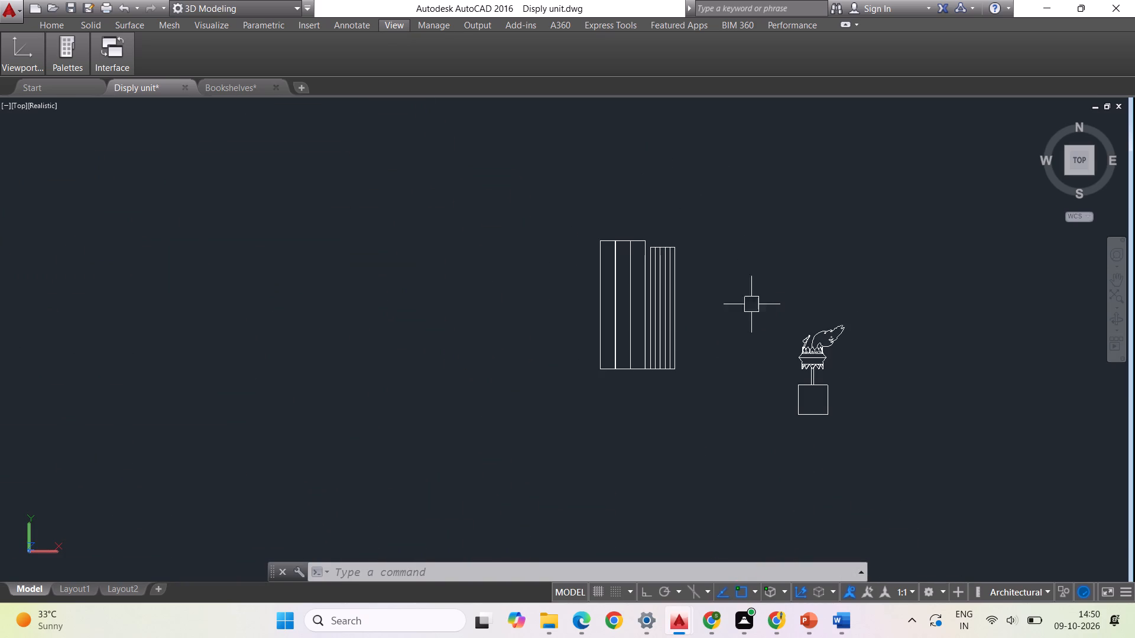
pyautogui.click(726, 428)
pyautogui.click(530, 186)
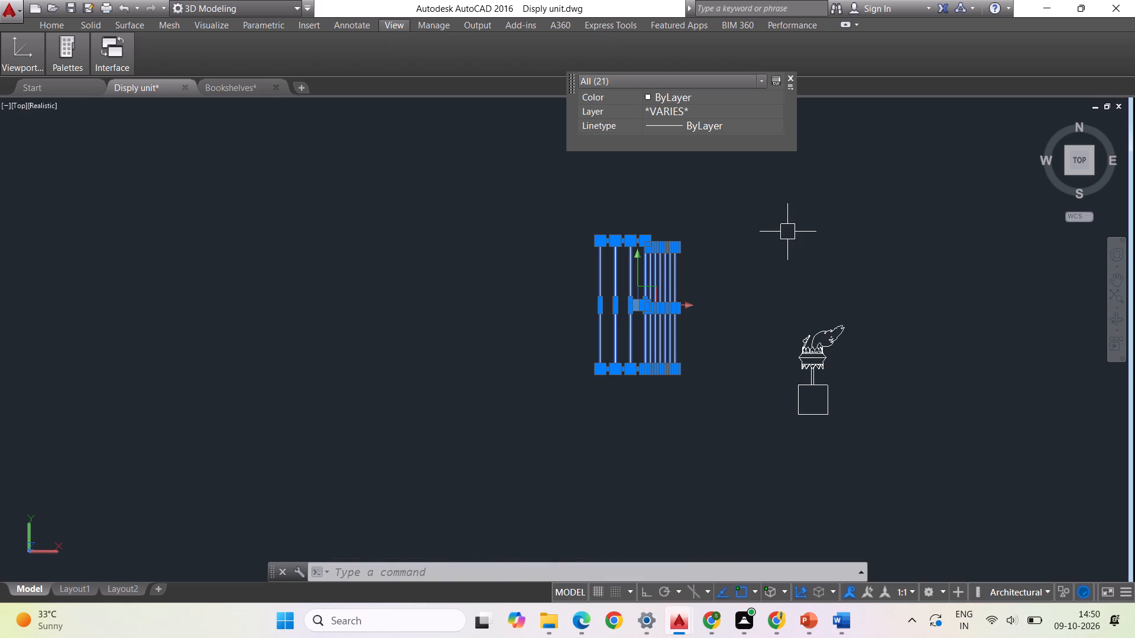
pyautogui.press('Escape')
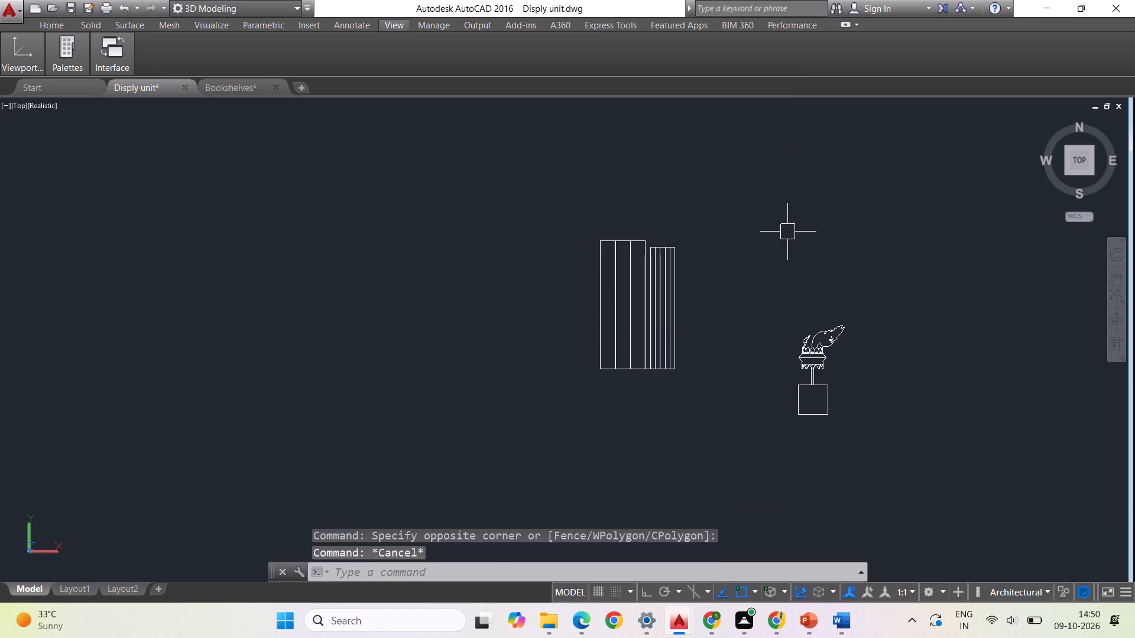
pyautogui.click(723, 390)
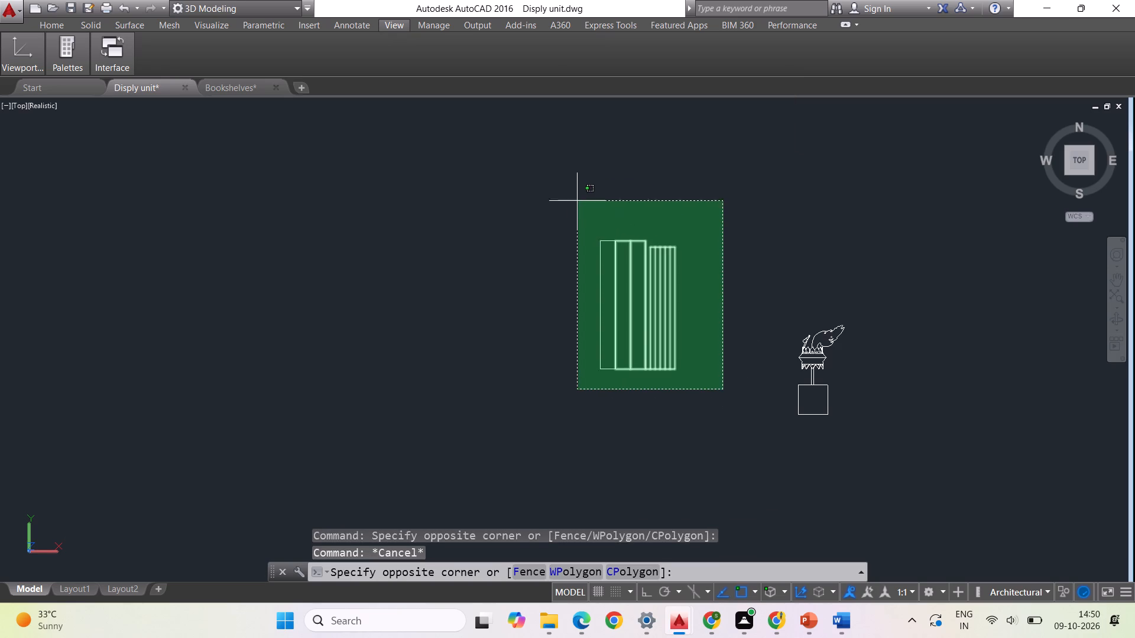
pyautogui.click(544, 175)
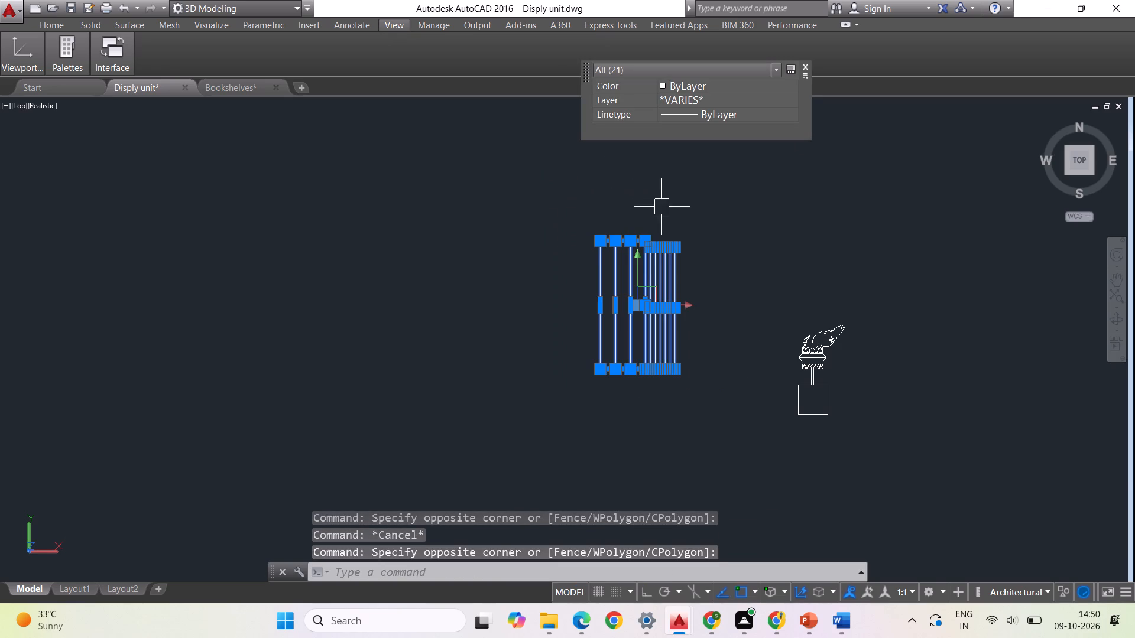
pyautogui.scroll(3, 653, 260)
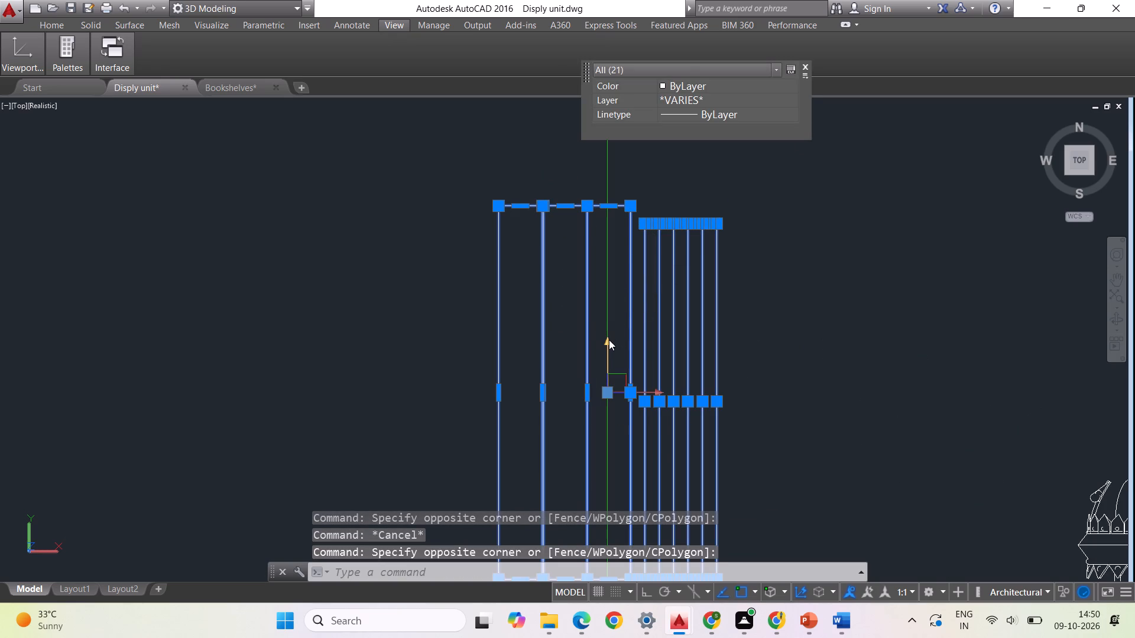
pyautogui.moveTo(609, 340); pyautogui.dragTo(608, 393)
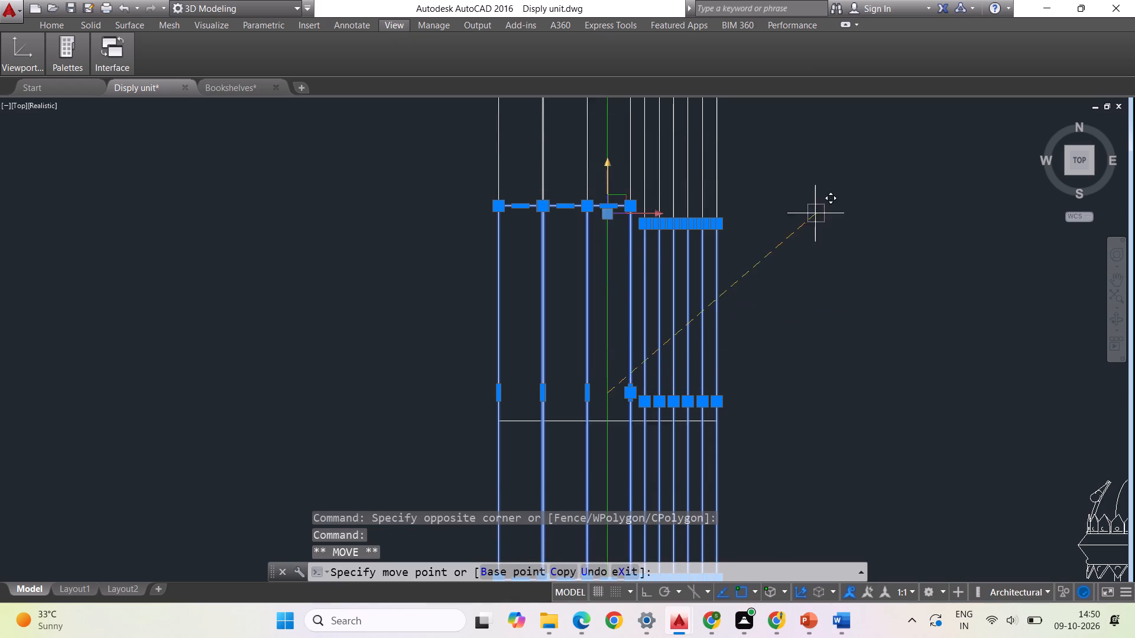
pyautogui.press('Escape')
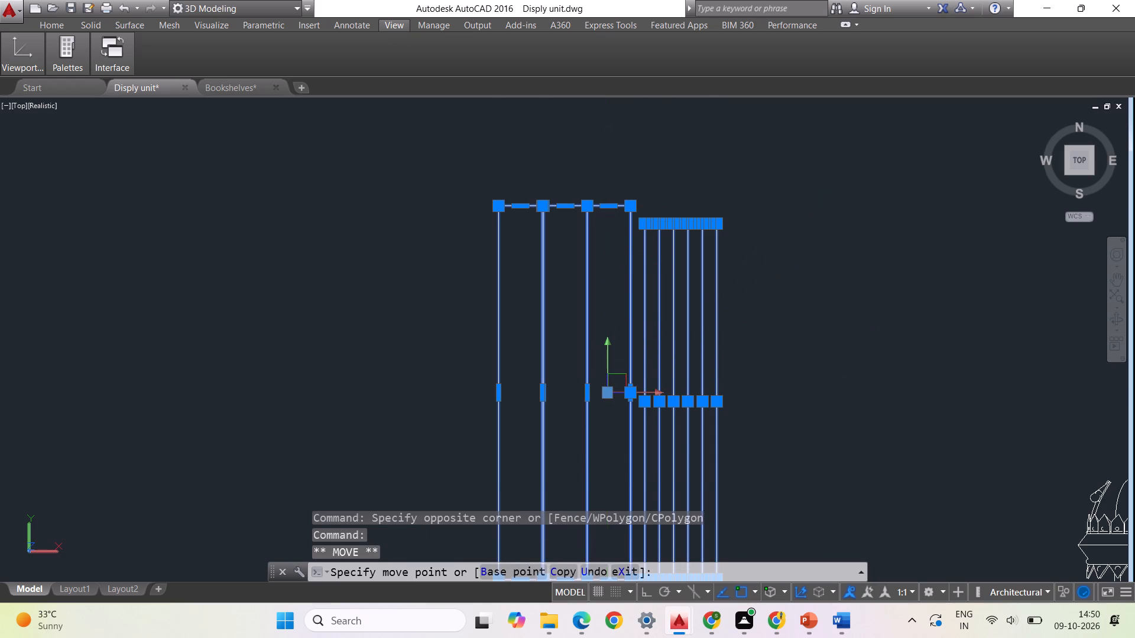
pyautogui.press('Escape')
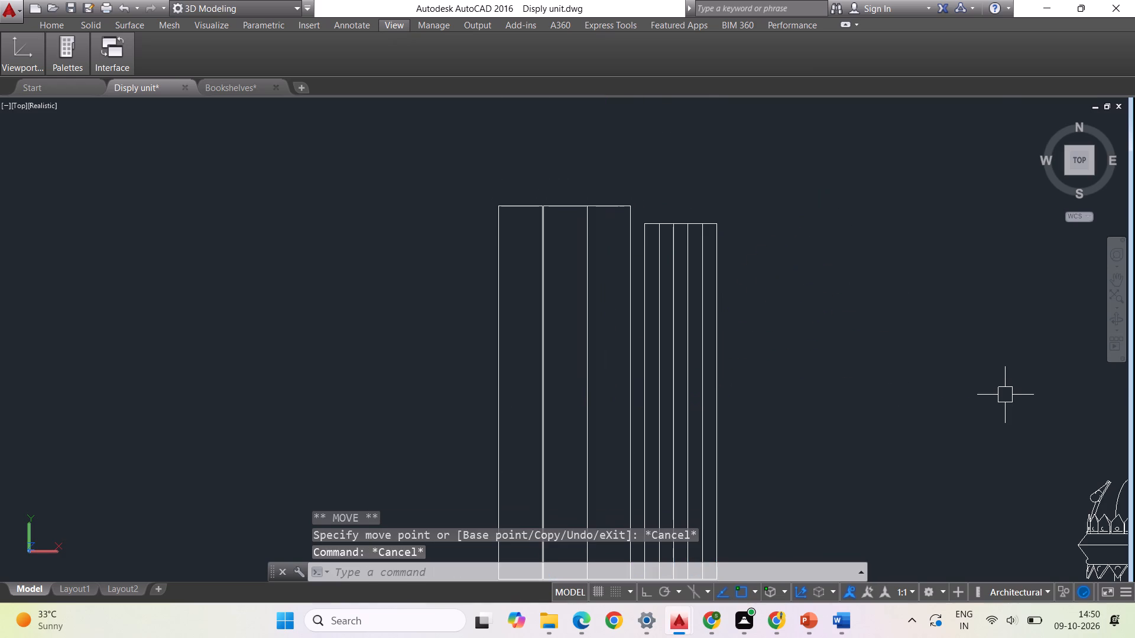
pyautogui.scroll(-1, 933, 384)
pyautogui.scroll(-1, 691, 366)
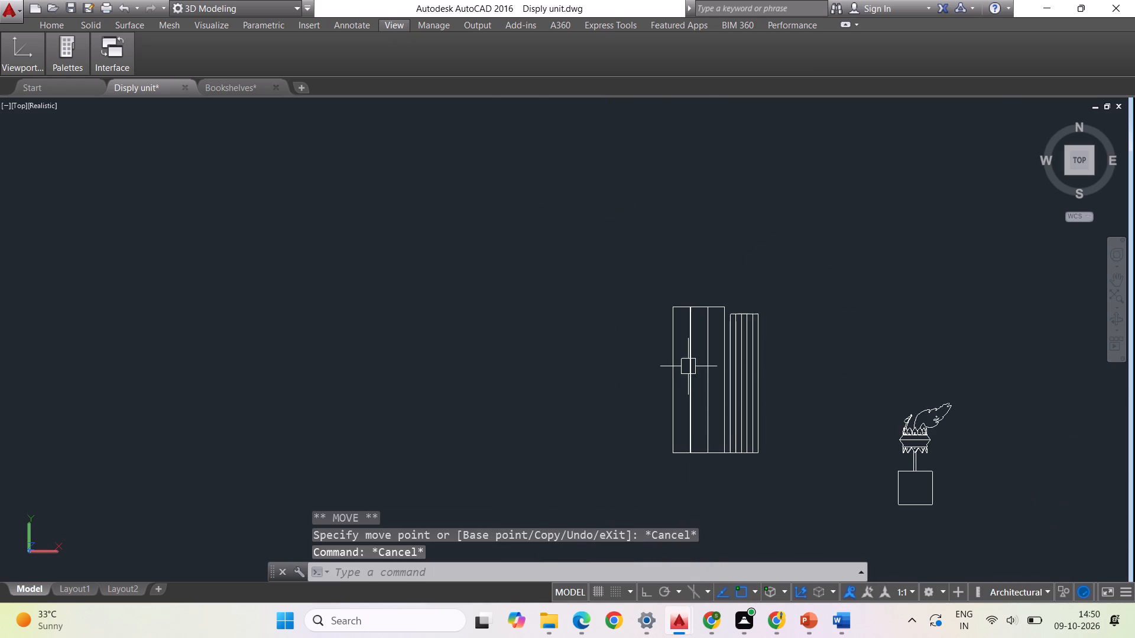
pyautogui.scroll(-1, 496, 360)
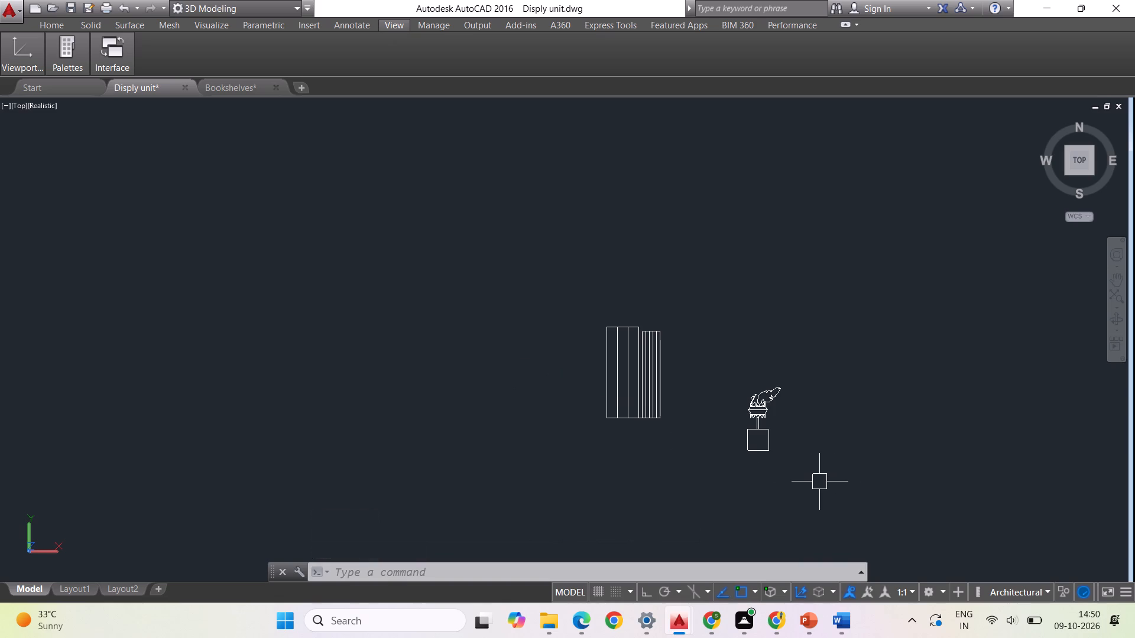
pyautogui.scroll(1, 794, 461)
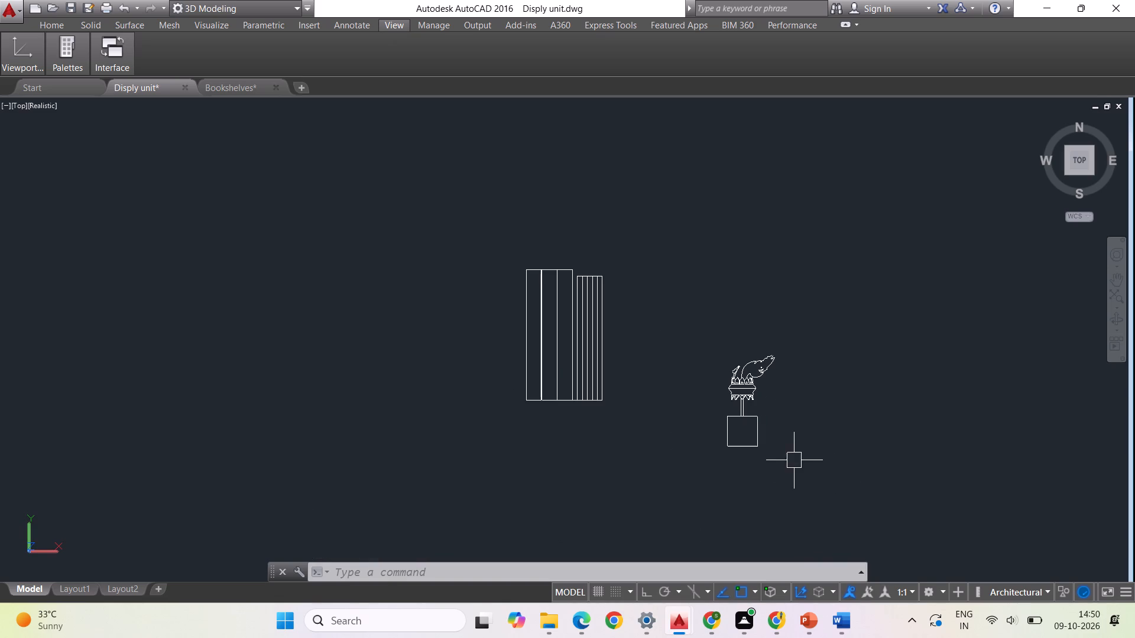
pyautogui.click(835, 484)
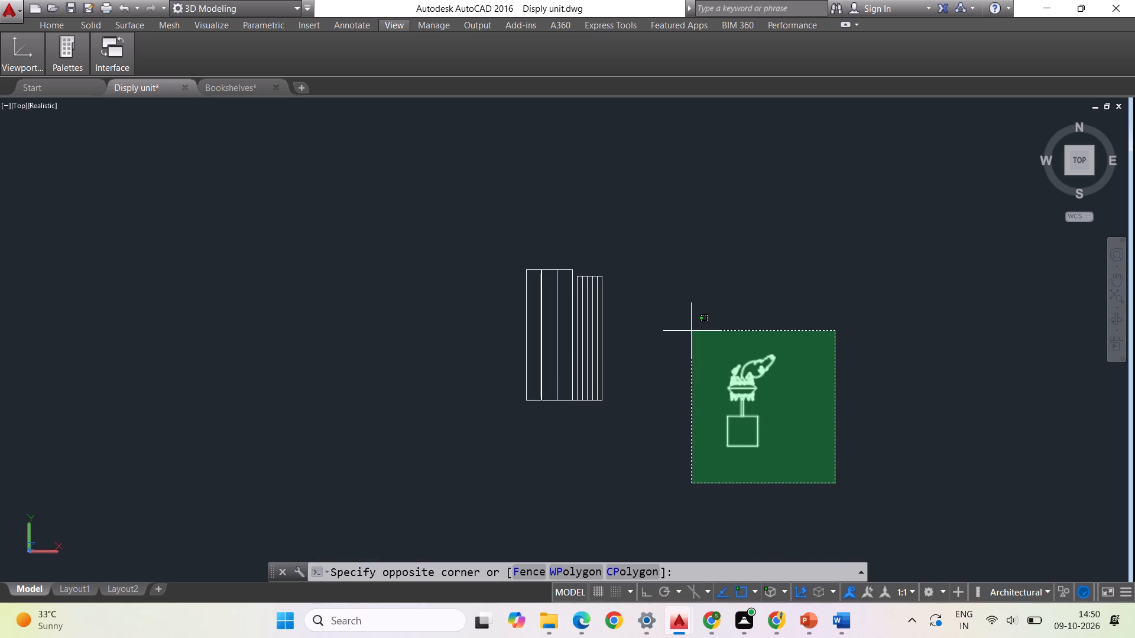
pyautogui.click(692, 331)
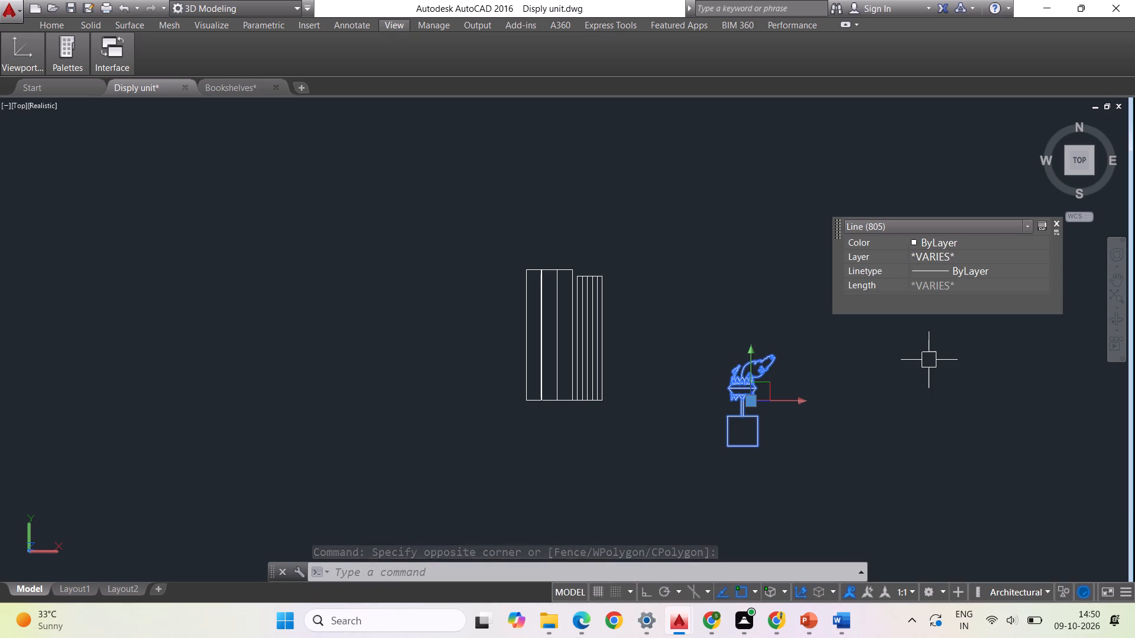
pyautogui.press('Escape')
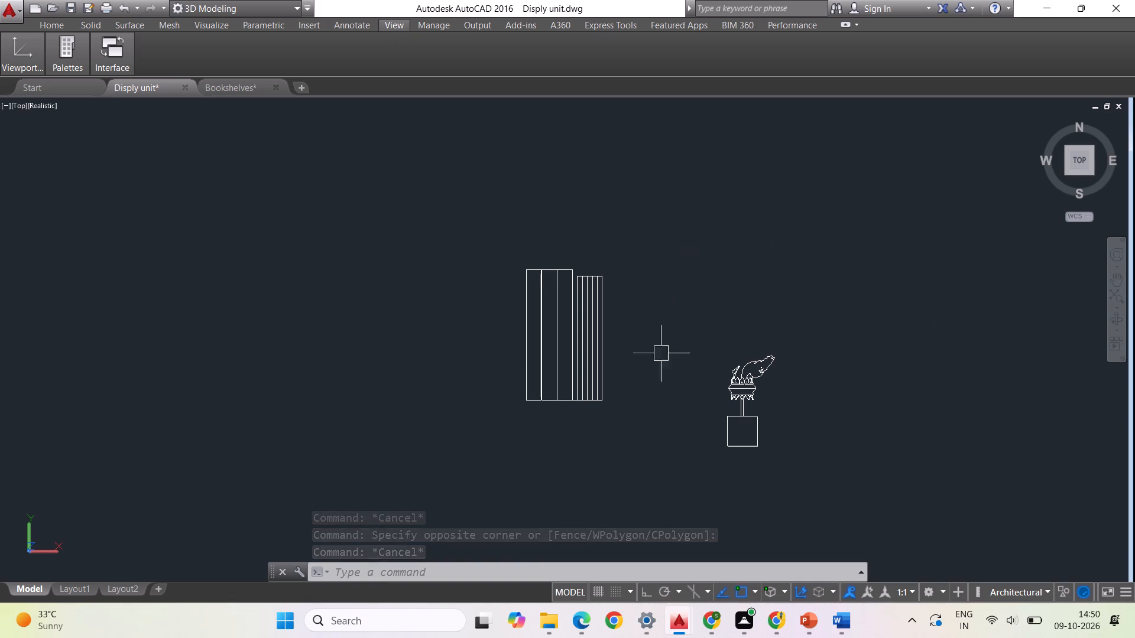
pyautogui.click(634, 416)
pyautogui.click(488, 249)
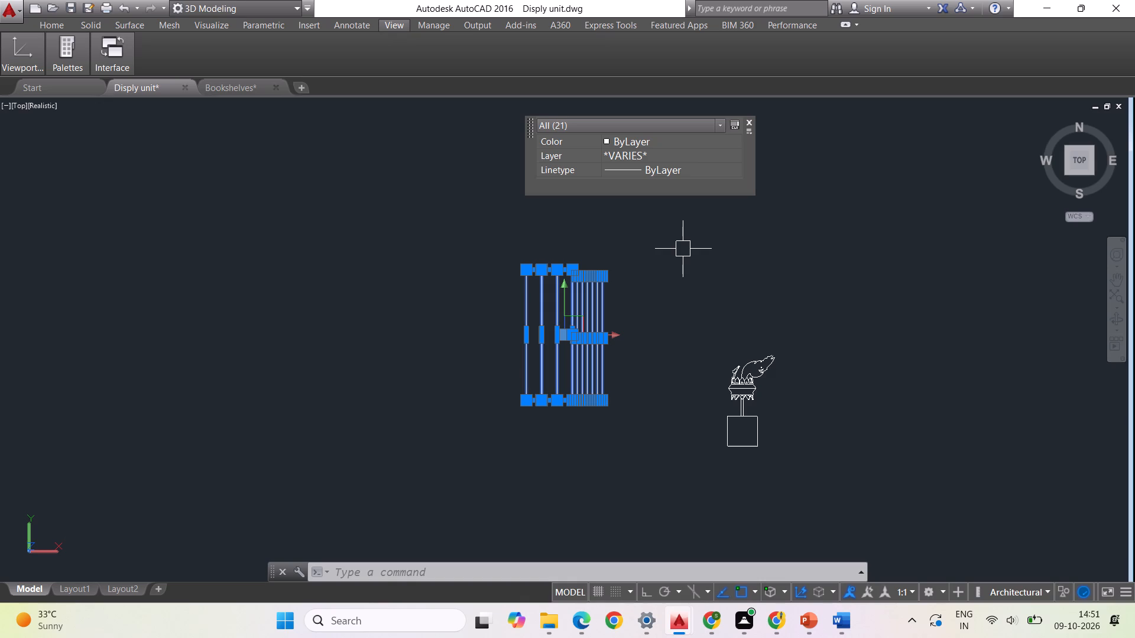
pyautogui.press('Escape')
# Select both groups of small books, leaving out the flame-topped ornament beside them.
pyautogui.scroll(-1, 679, 244)
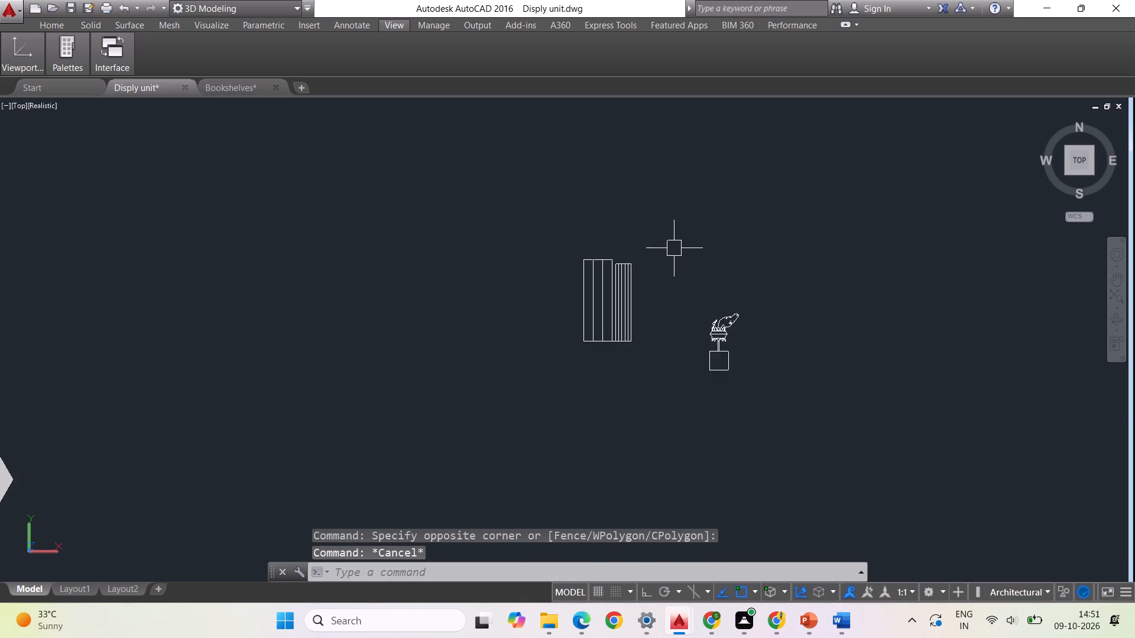
pyautogui.scroll(-1, 634, 362)
pyautogui.scroll(2, 664, 323)
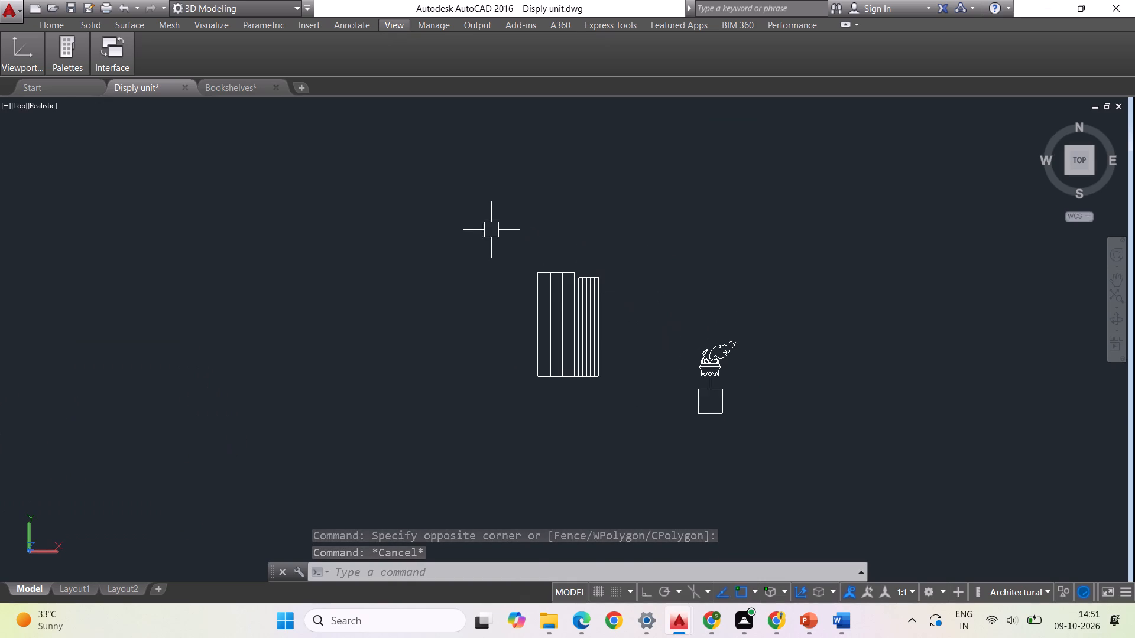
pyautogui.click(492, 230)
pyautogui.click(648, 433)
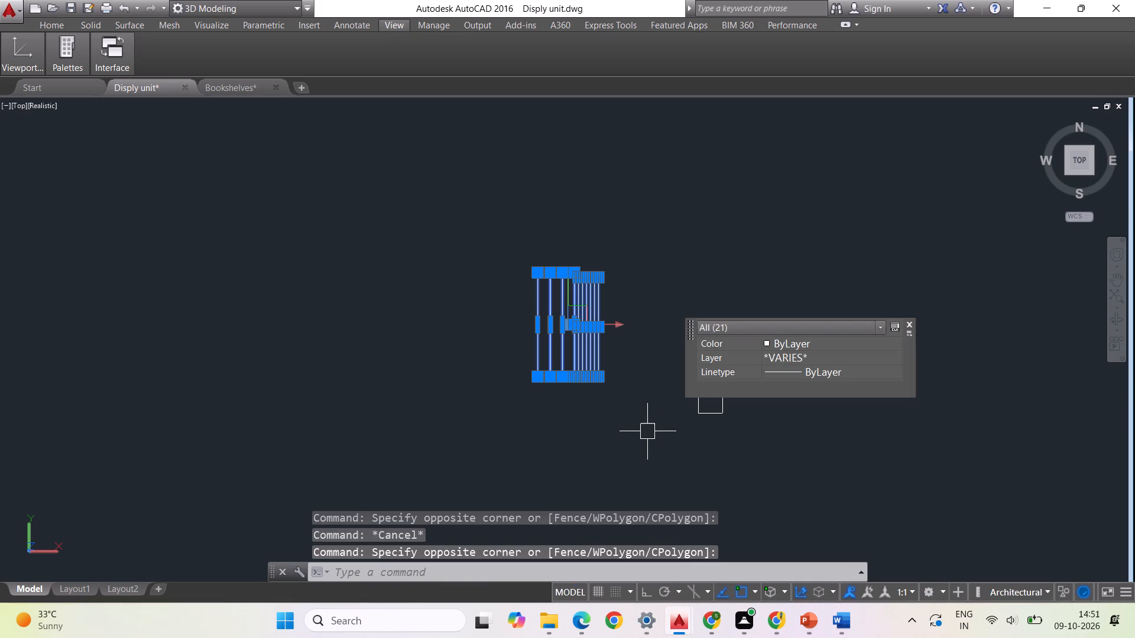
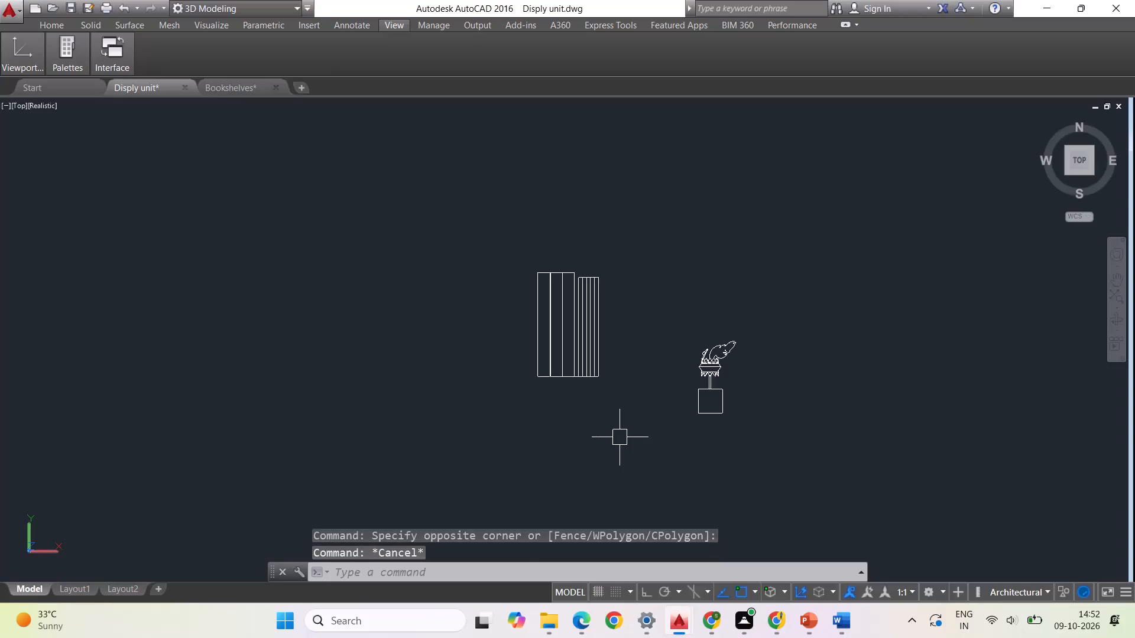
# Scale both groups of small books by reference from the lower-right end of their base, using their full combined base width as reference length.
pyautogui.scroll(1, 634, 410)
pyautogui.moveTo(634, 411); pyautogui.dragTo(627, 400)
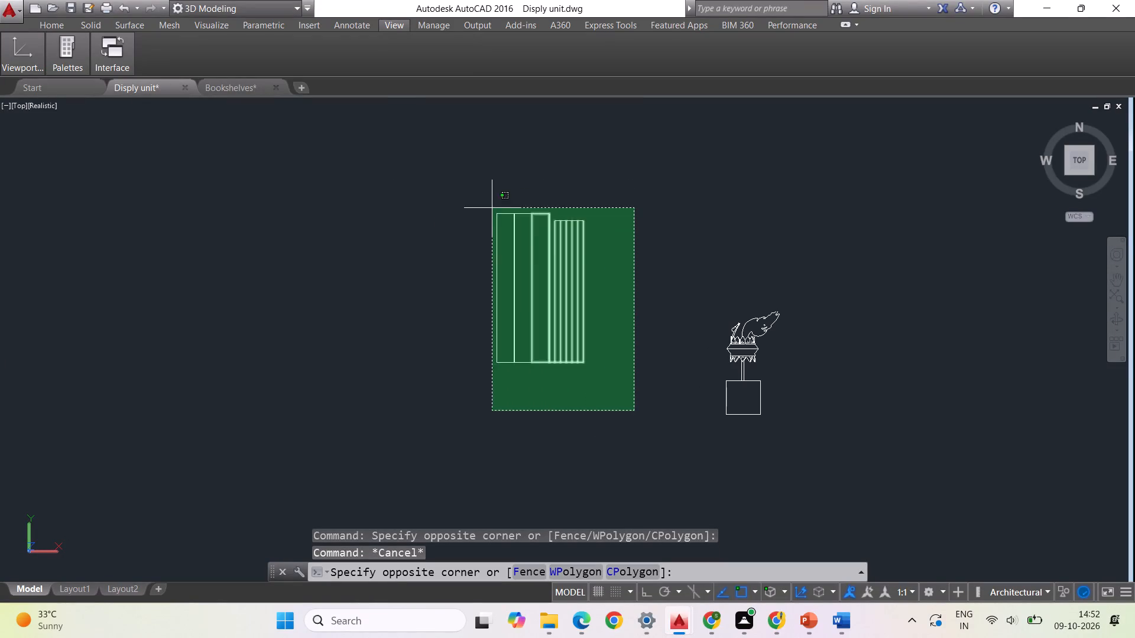
pyautogui.click(421, 183)
pyautogui.rightClick(411, 336)
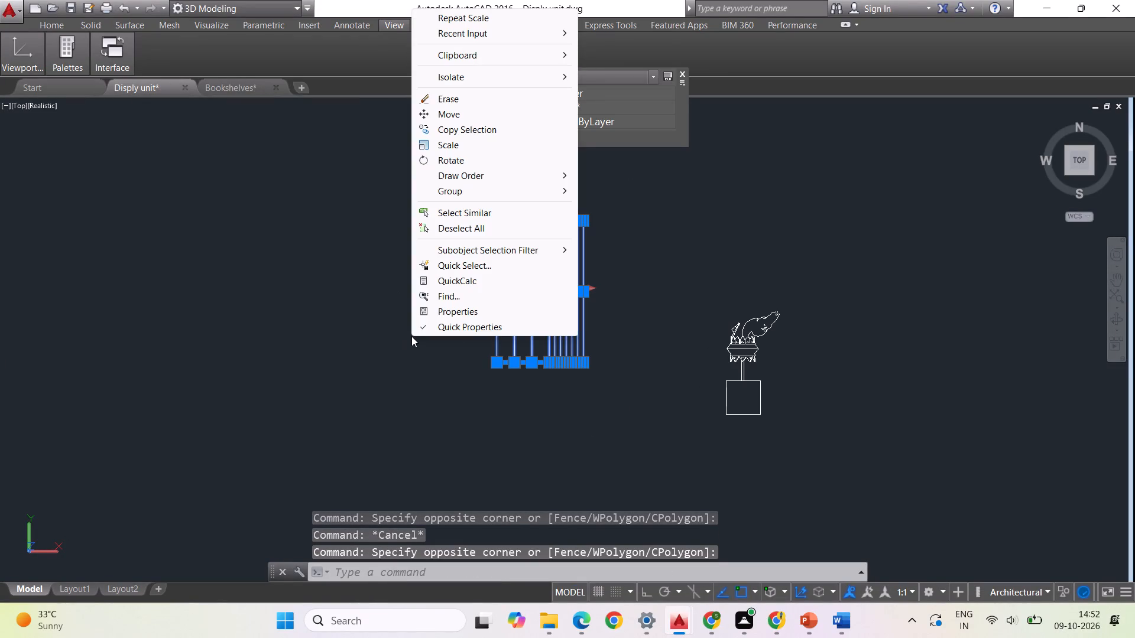
pyautogui.click(458, 144)
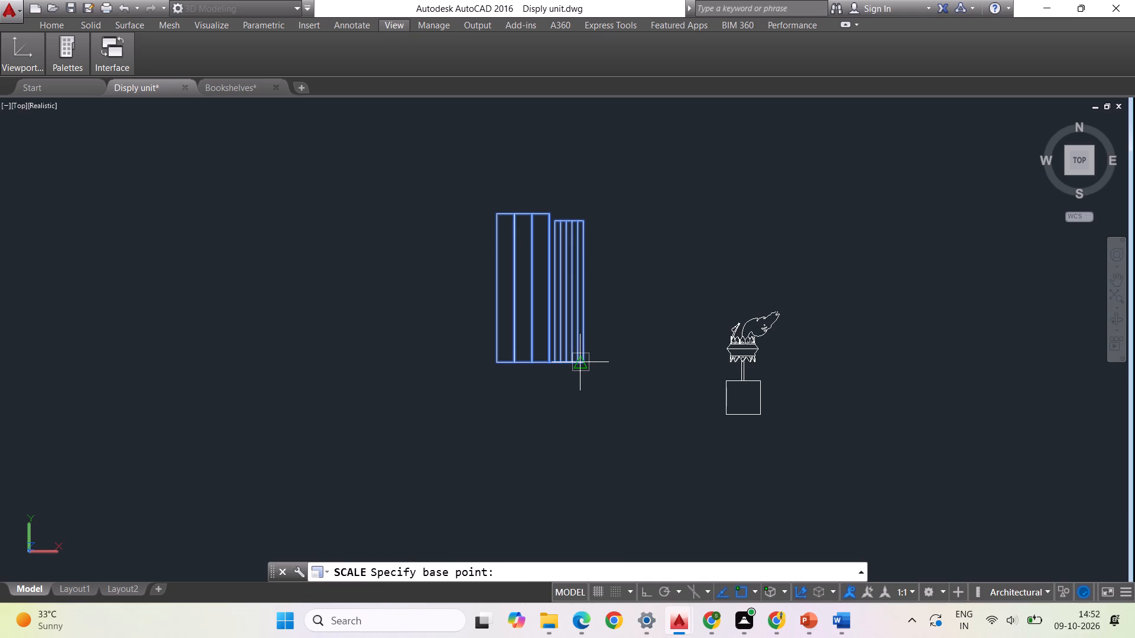
pyautogui.click(582, 359)
pyautogui.click(591, 572)
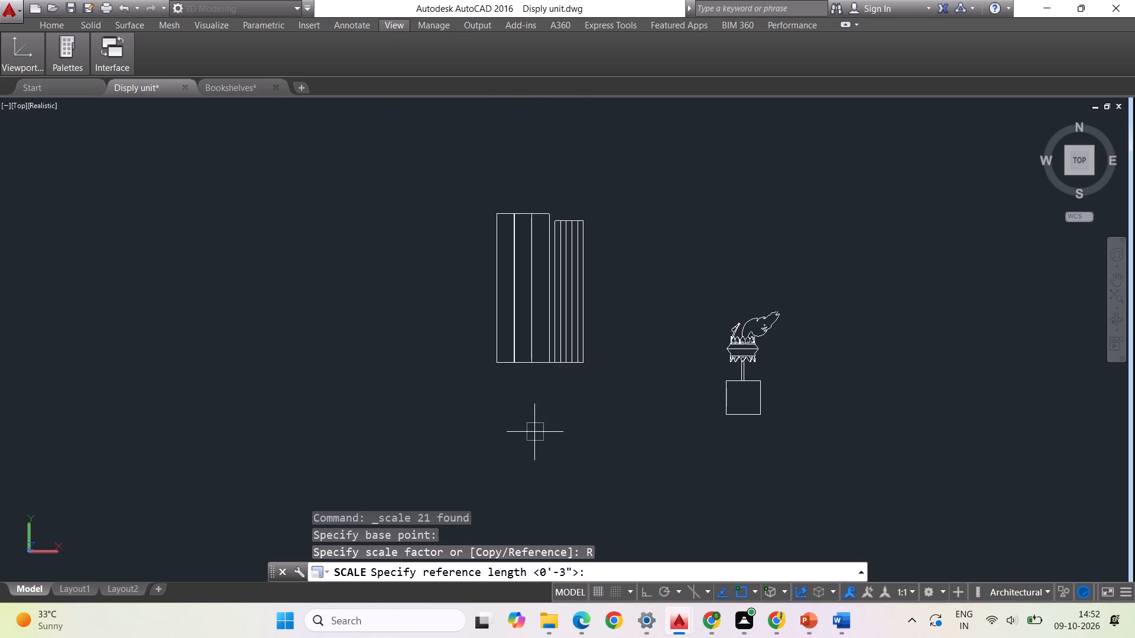
pyautogui.click(495, 365)
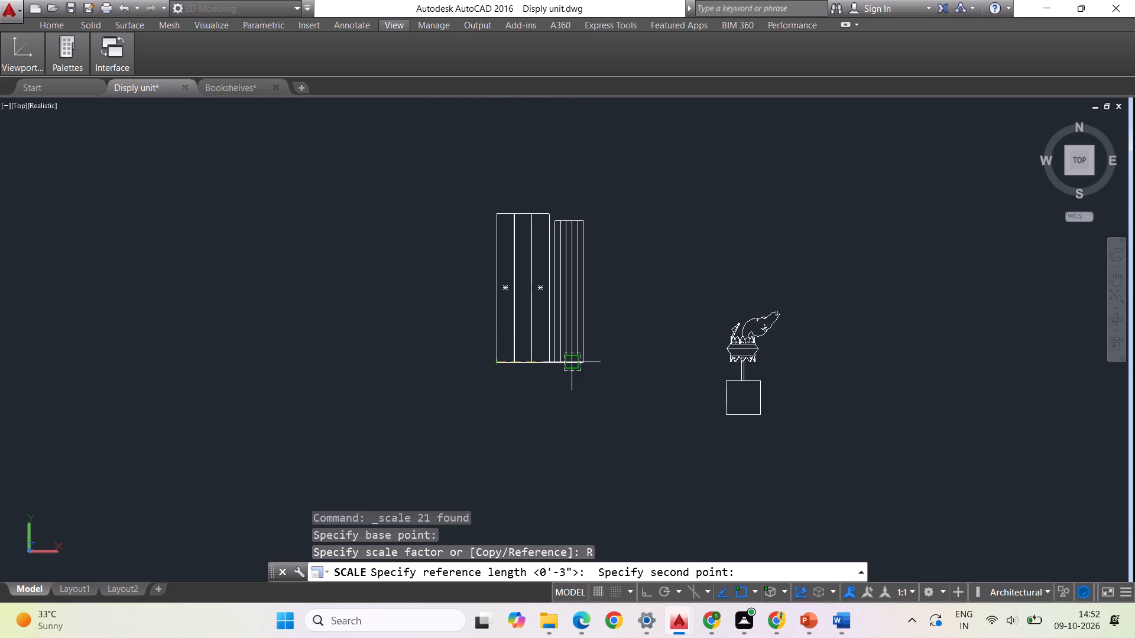
pyautogui.scroll(4, 578, 366)
pyautogui.click(615, 363)
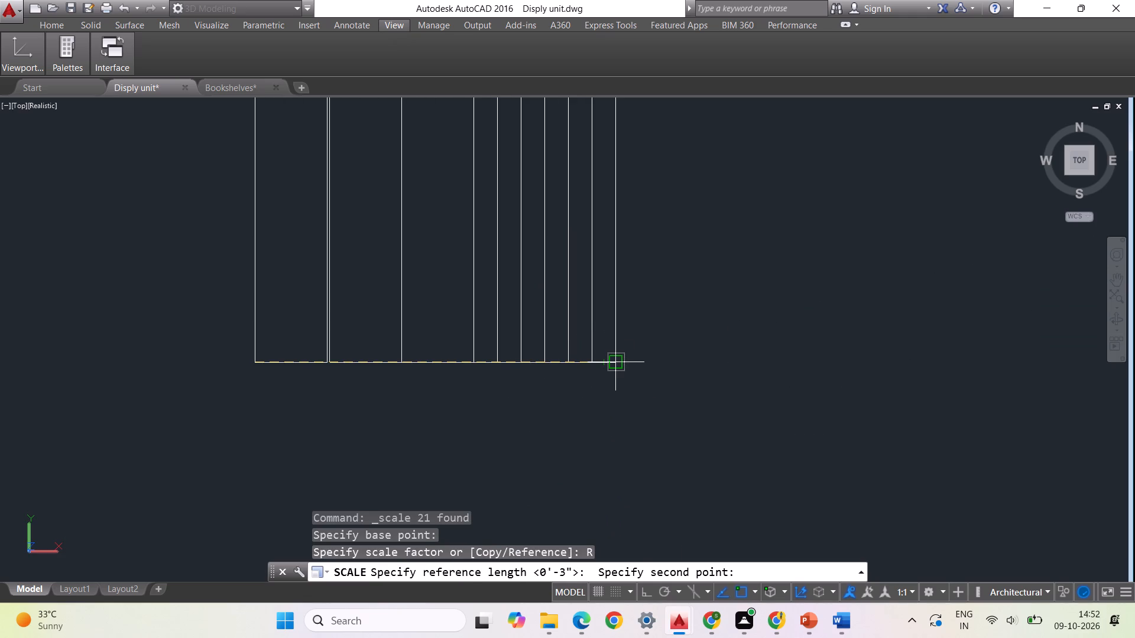
pyautogui.scroll(-1, 608, 369)
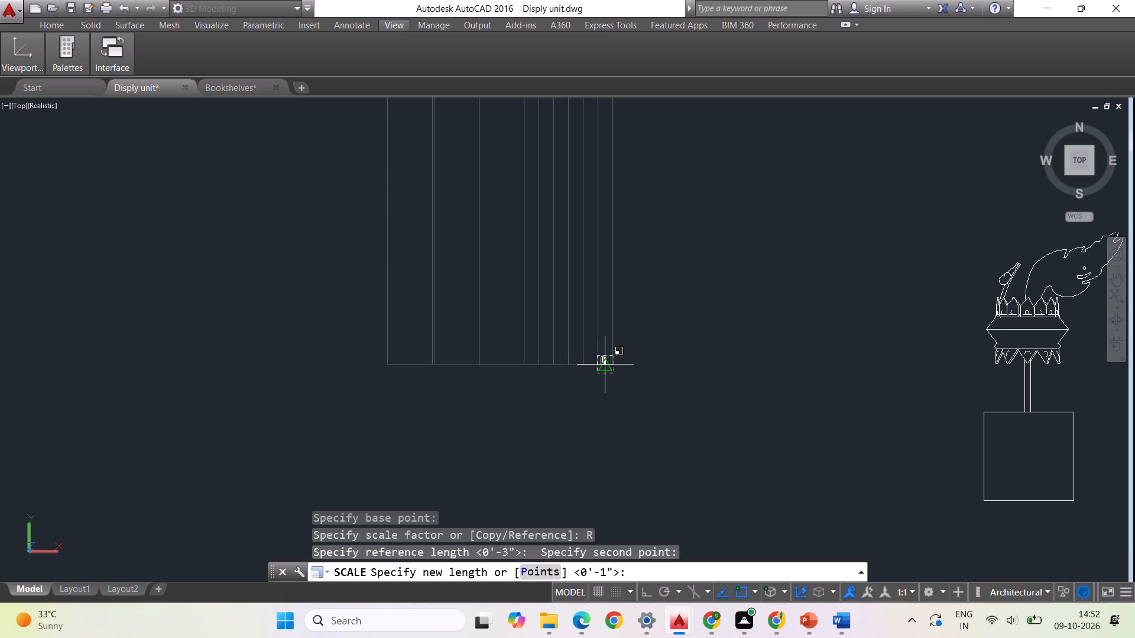
pyautogui.scroll(-3, 587, 358)
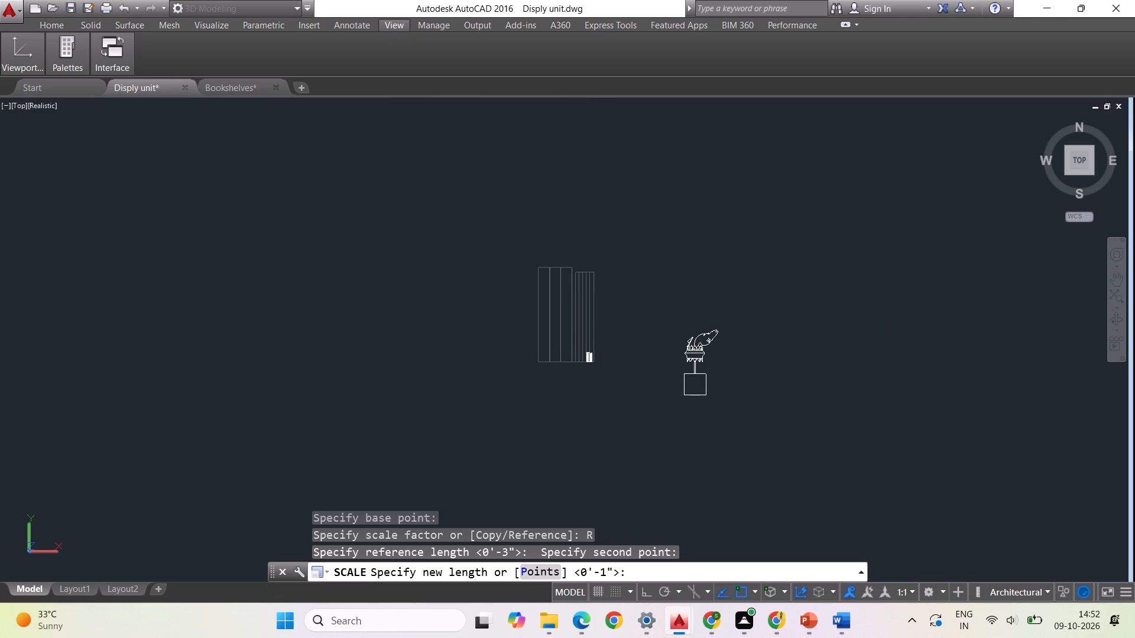
pyautogui.scroll(-2, 587, 358)
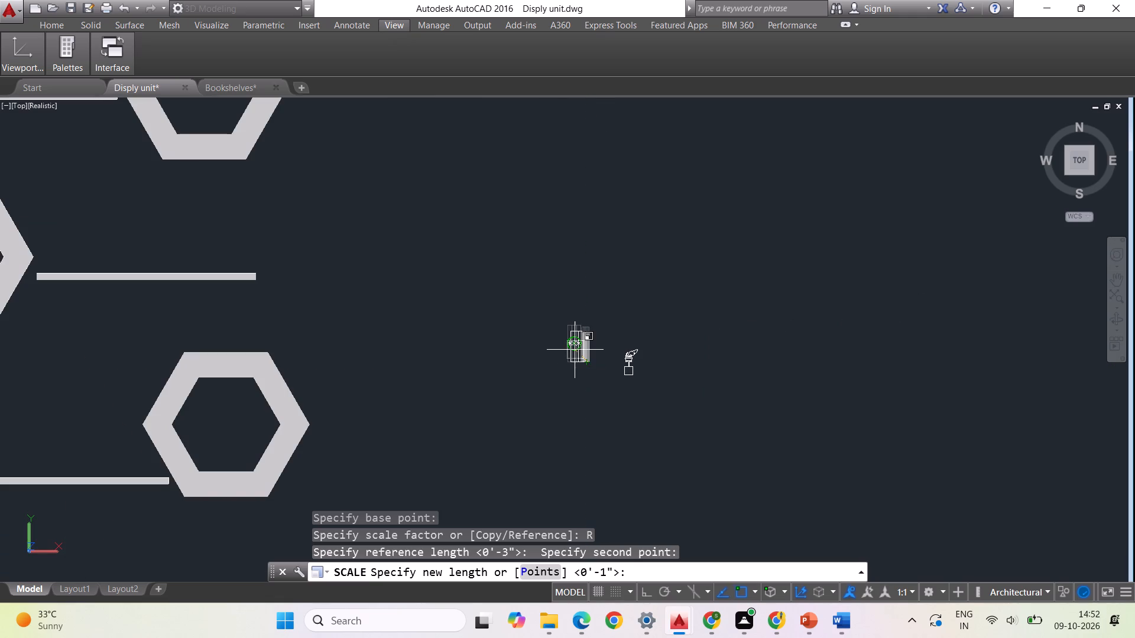
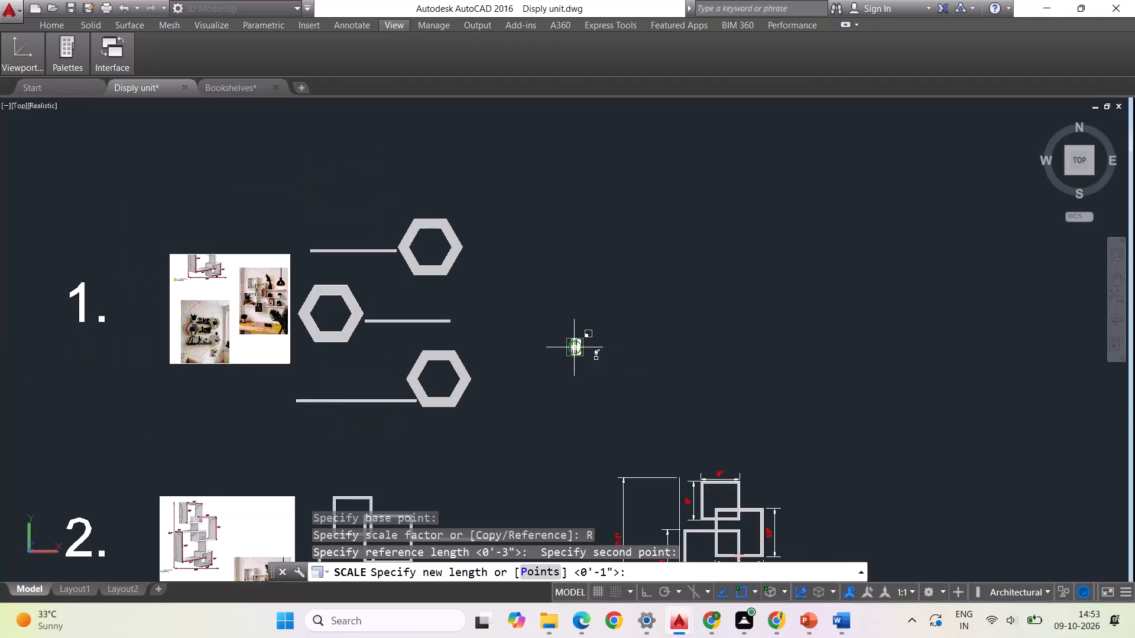
# Finish the reference scale of the books by picking a shorter new base width of about 2 inches.
pyautogui.scroll(2, 563, 358)
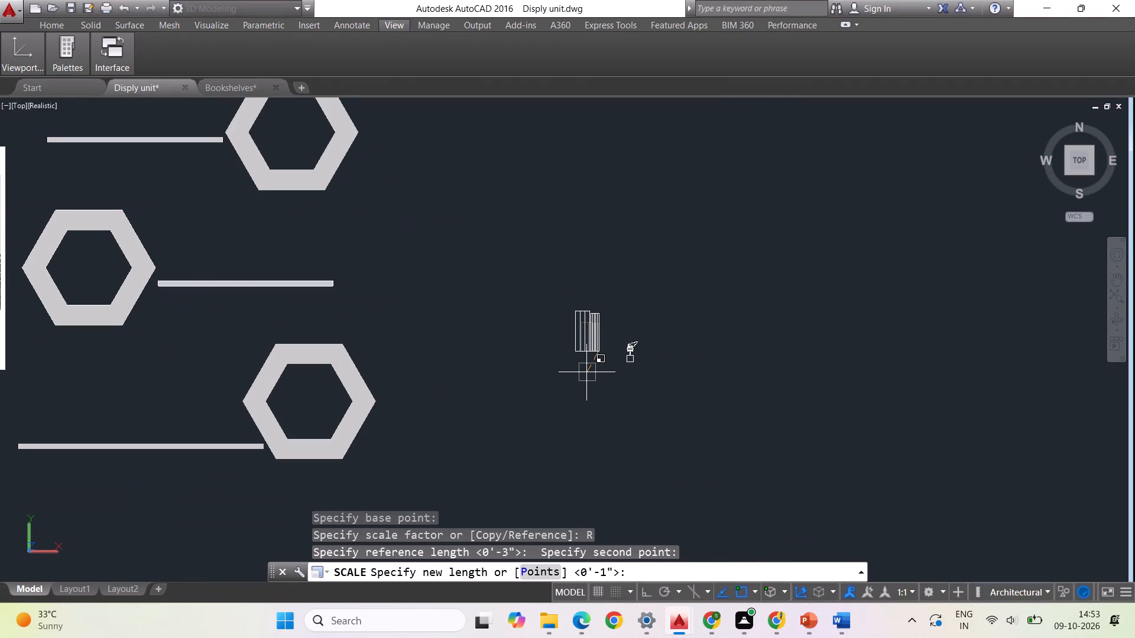
pyautogui.click(587, 373)
# Scale both book groups by reference from their lower-left corner, reducing the combined base width to about 1 inch.
pyautogui.scroll(2, 616, 351)
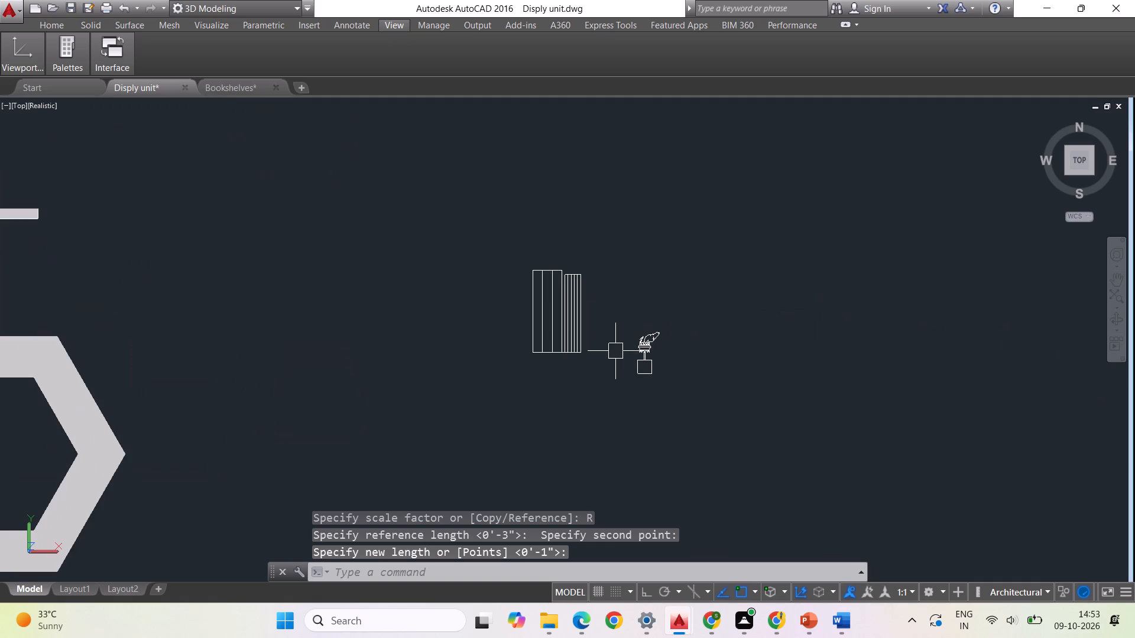
pyautogui.click(618, 364)
pyautogui.click(455, 219)
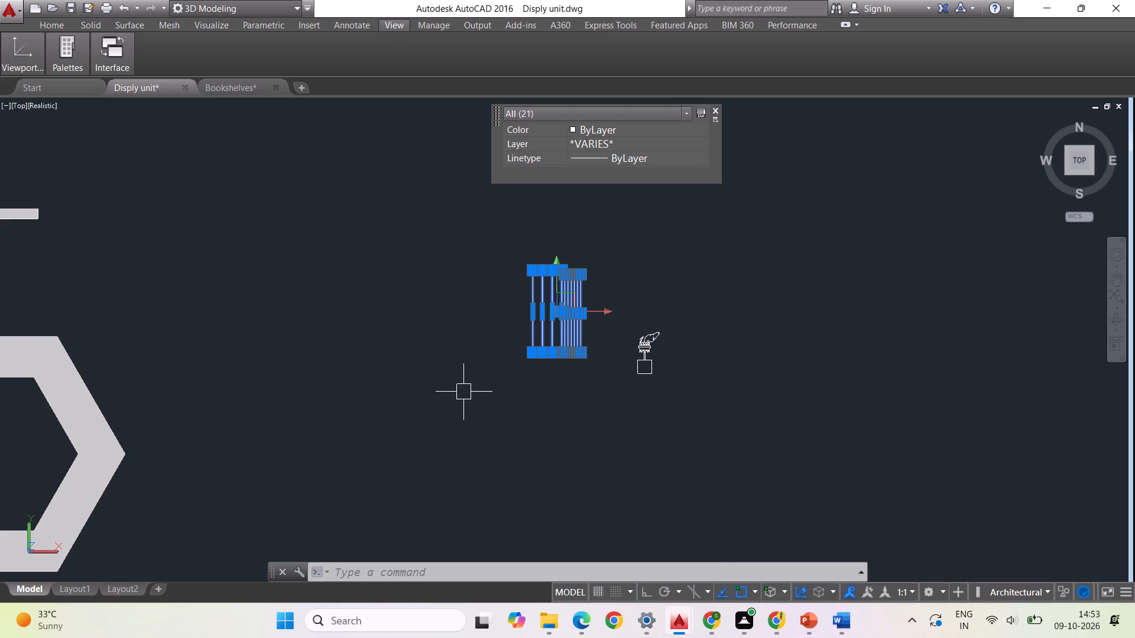
pyautogui.write('SCALE')
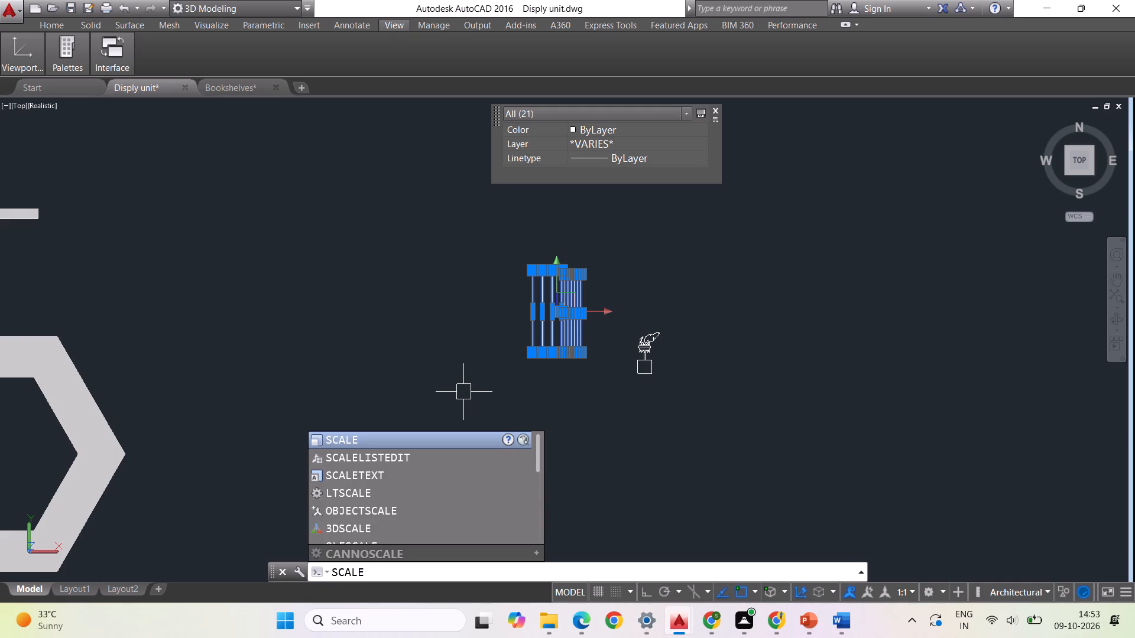
pyautogui.press('Return')
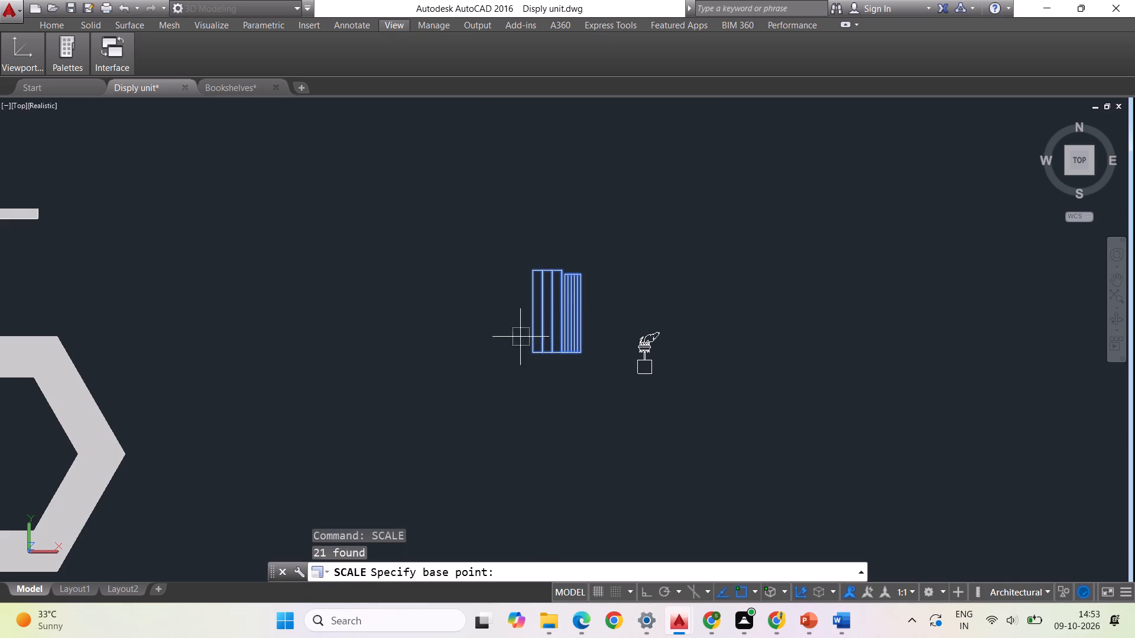
pyautogui.scroll(2, 553, 362)
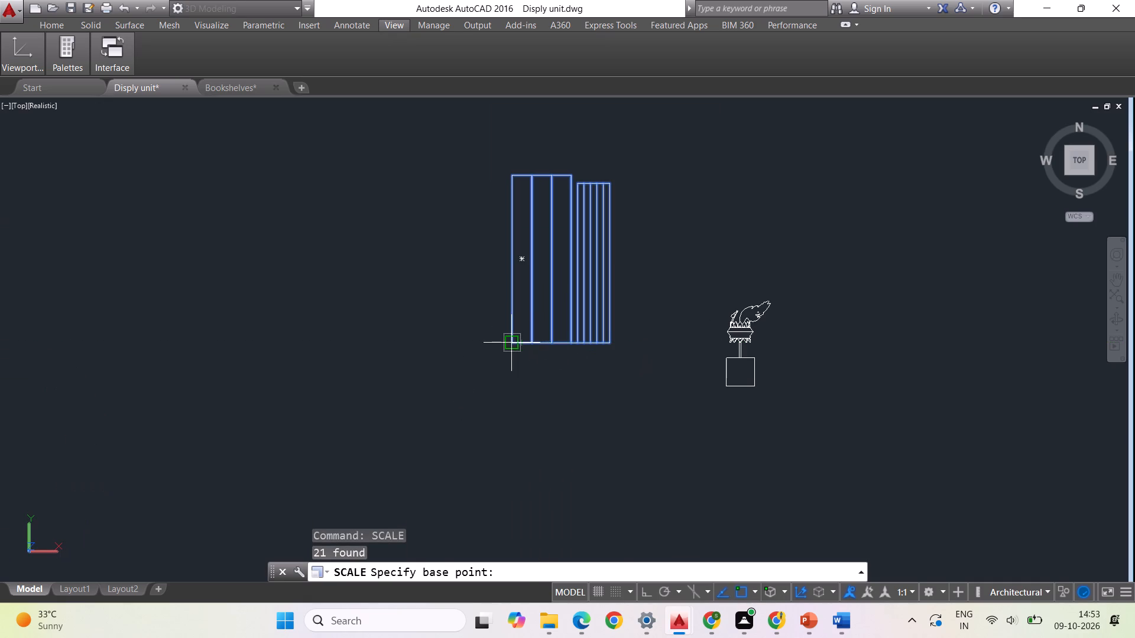
pyautogui.click(513, 343)
pyautogui.click(589, 571)
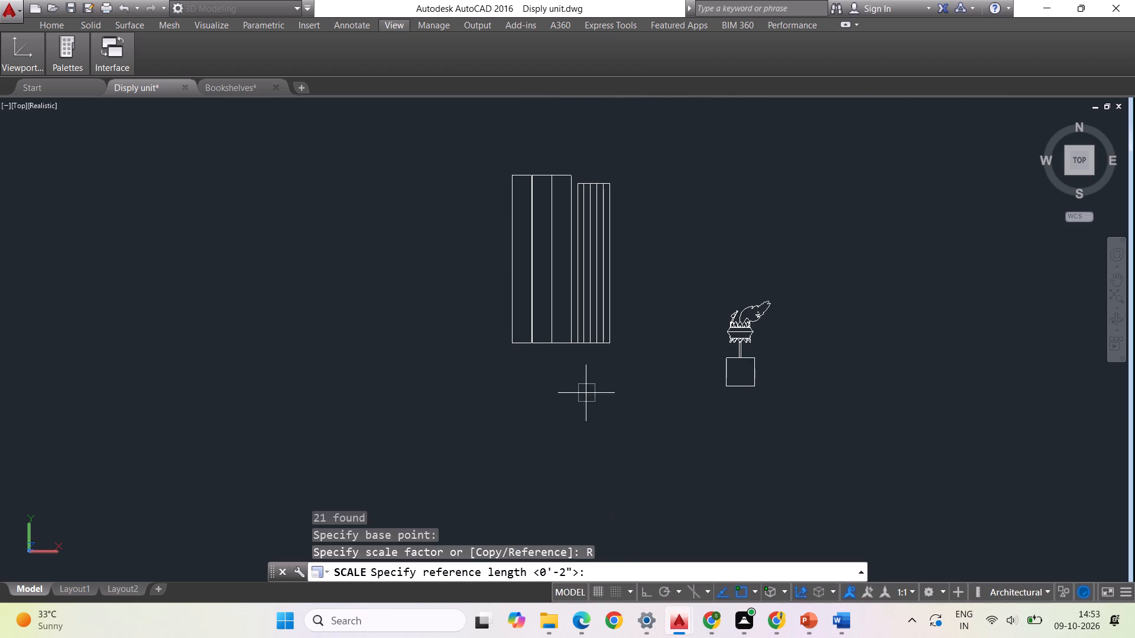
pyautogui.click(510, 341)
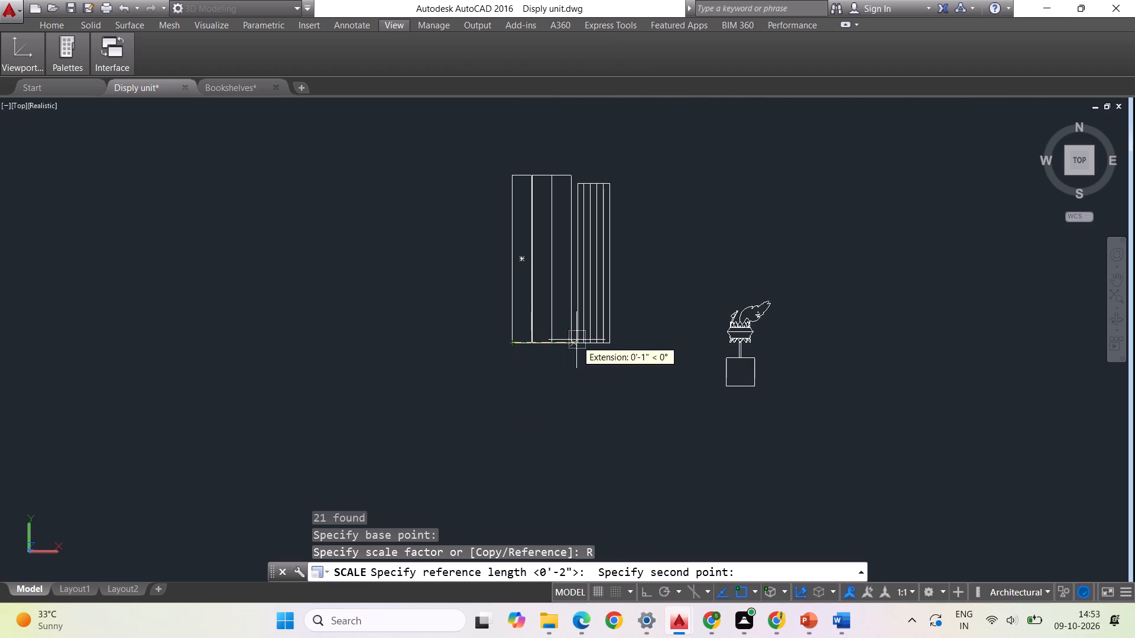
pyautogui.scroll(4, 615, 339)
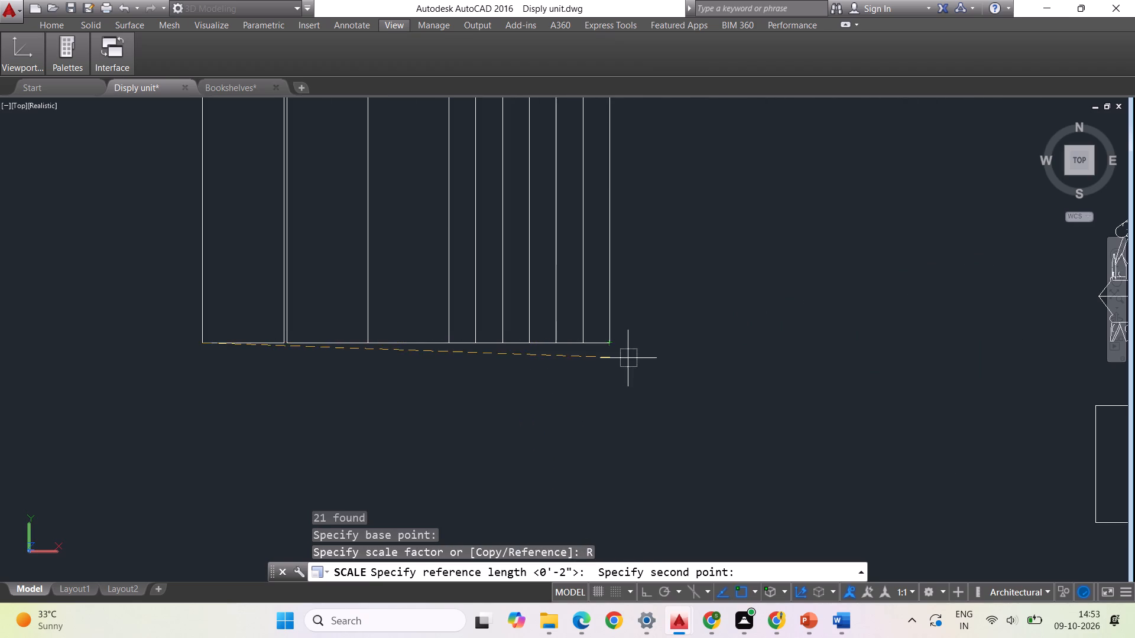
pyautogui.click(611, 343)
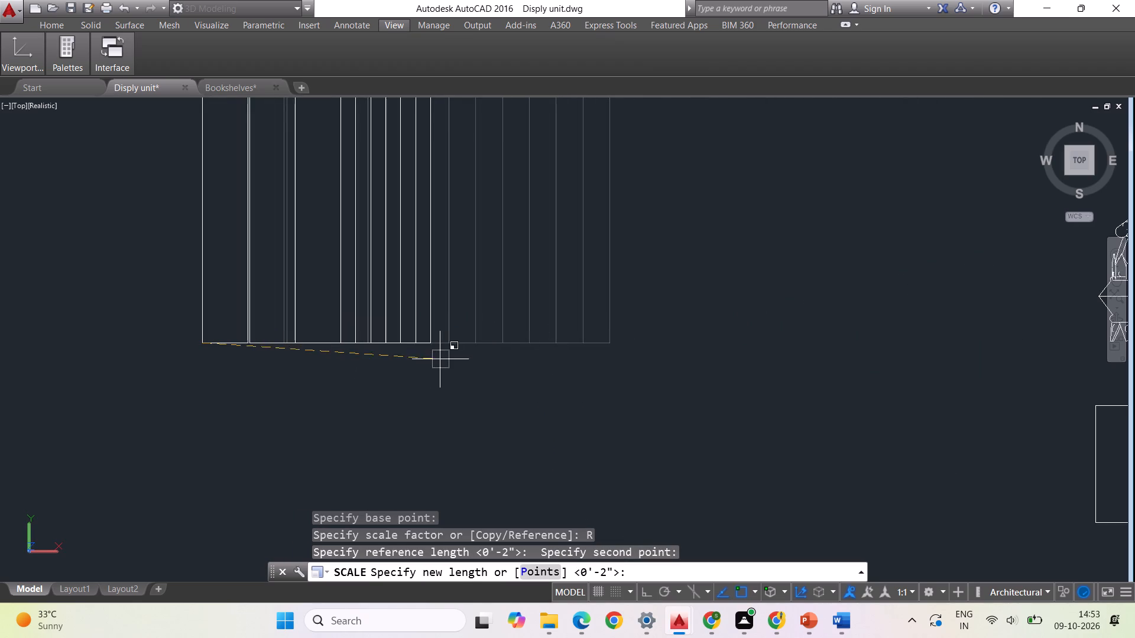
pyautogui.scroll(-2, 447, 361)
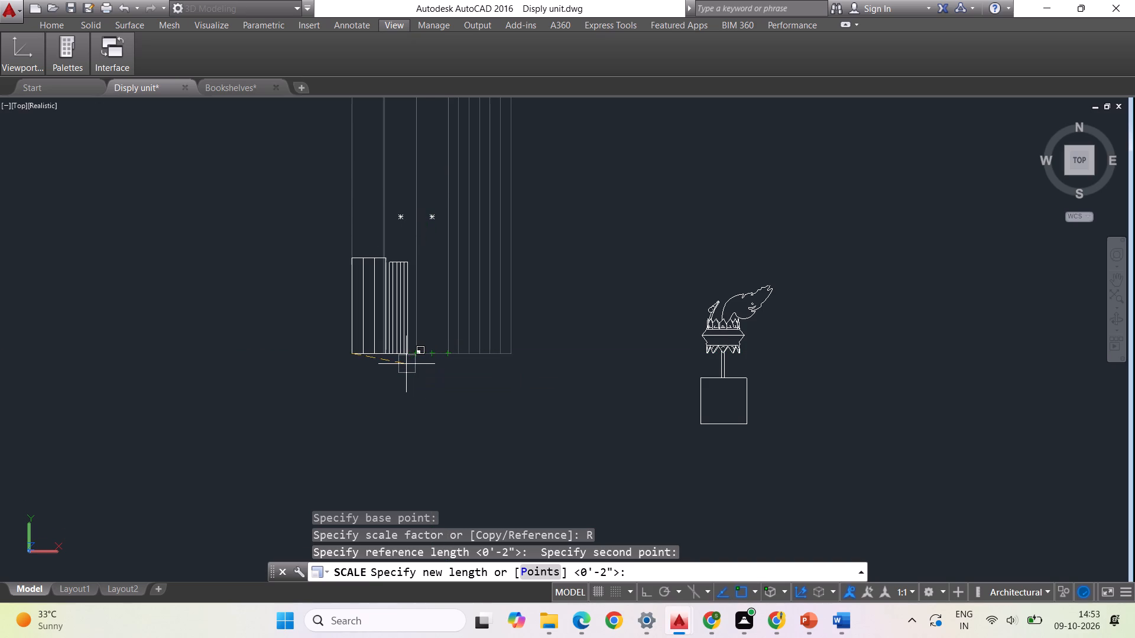
pyautogui.click(407, 364)
# Scale the flame-topped ornament by reference from its base square's lower-left corner, reducing the square's width to about half.
pyautogui.scroll(-2, 570, 365)
pyautogui.click(675, 417)
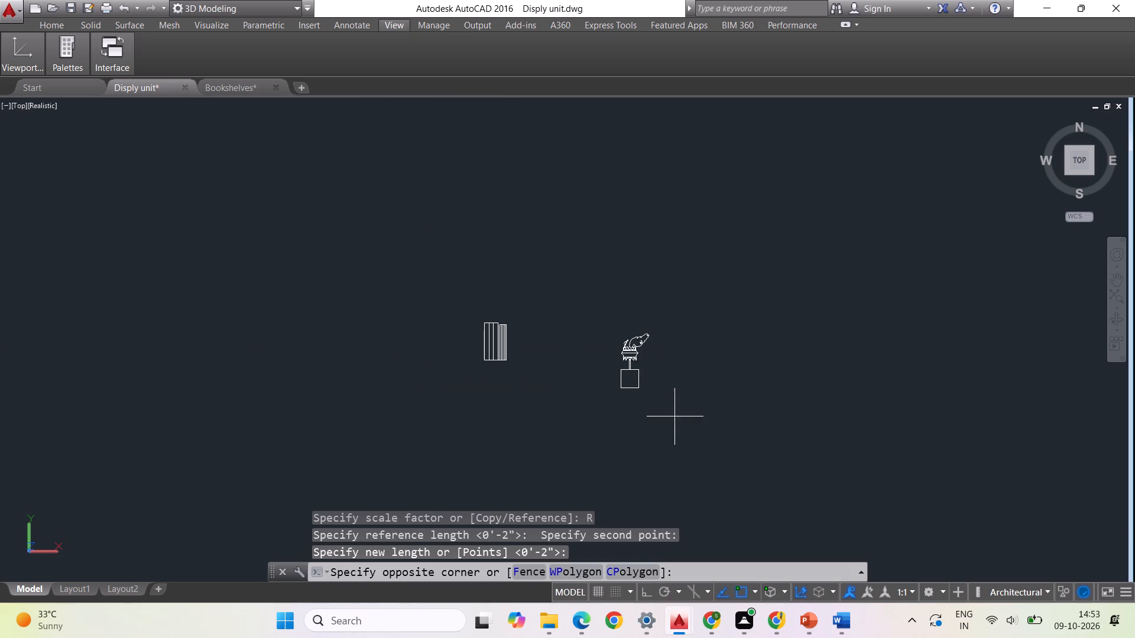
pyautogui.click(589, 293)
pyautogui.write('SCALE')
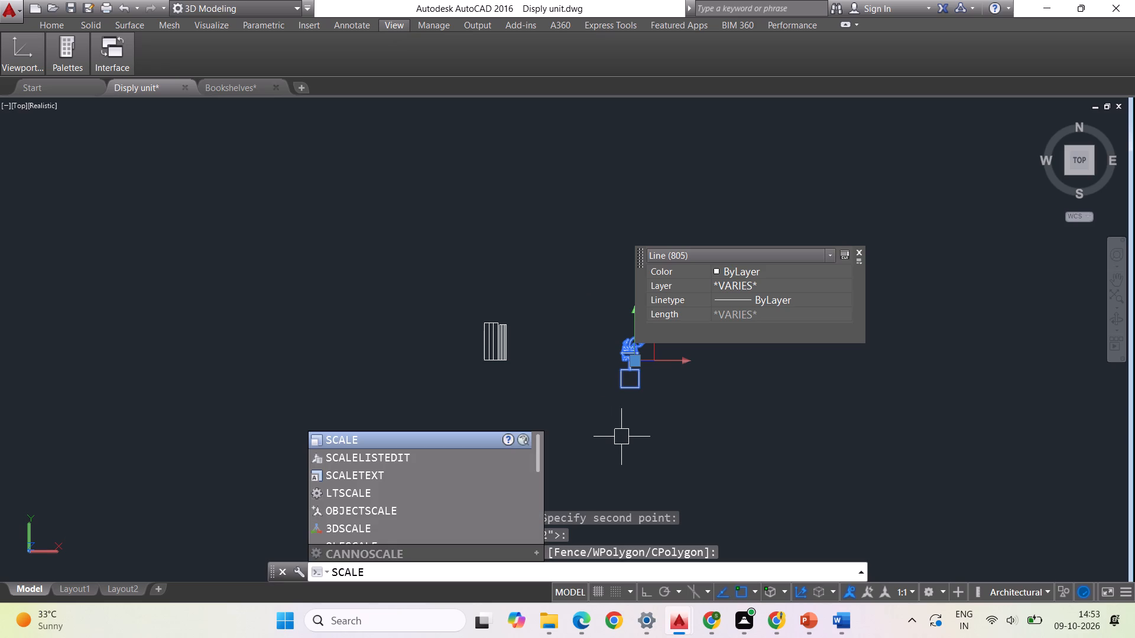
pyautogui.press('Return')
pyautogui.scroll(1, 622, 407)
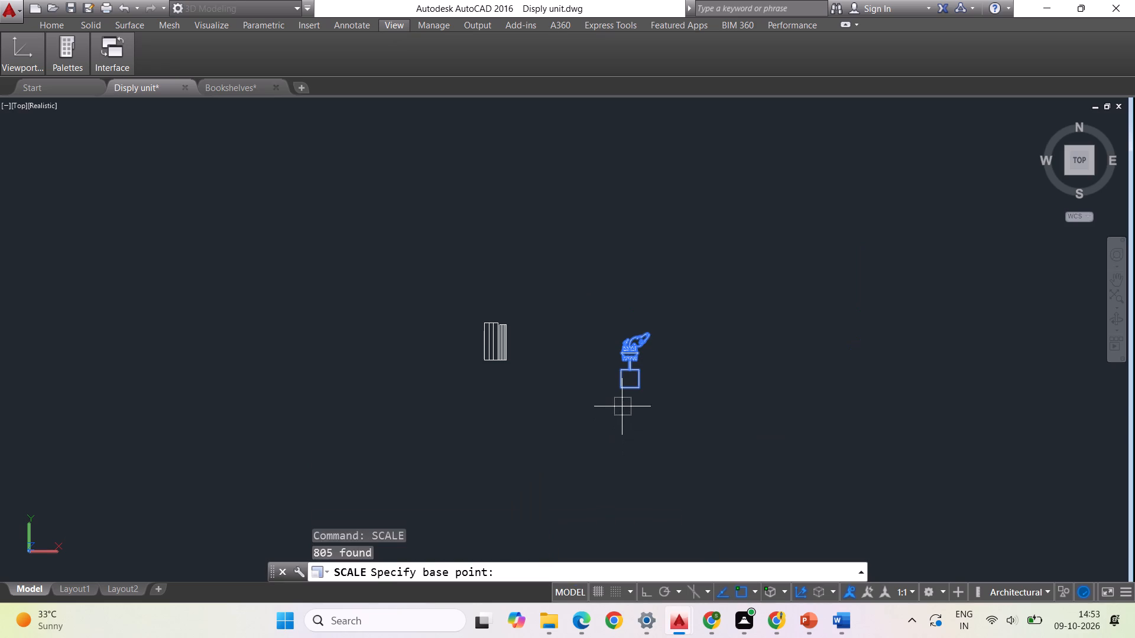
pyautogui.scroll(1, 622, 407)
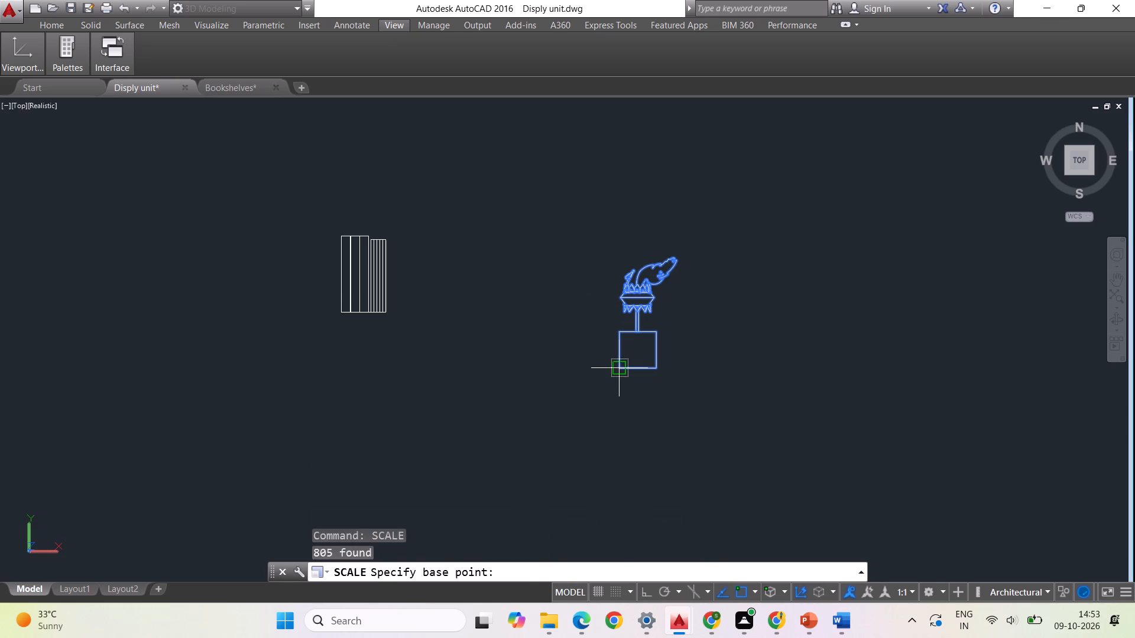
pyautogui.click(619, 372)
pyautogui.click(573, 571)
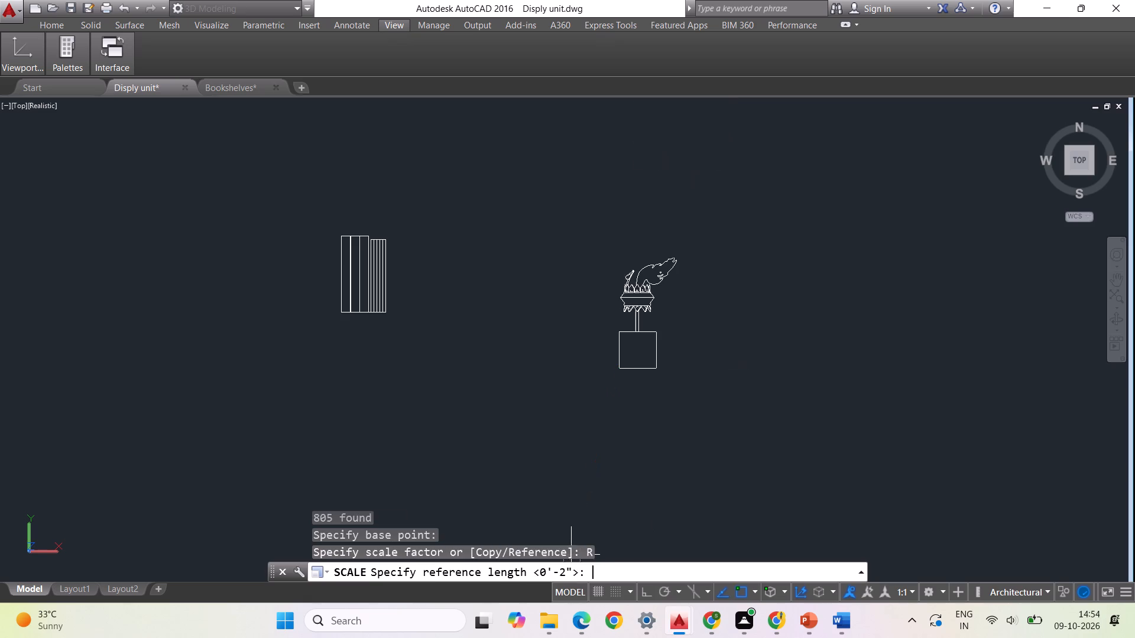
pyautogui.click(657, 370)
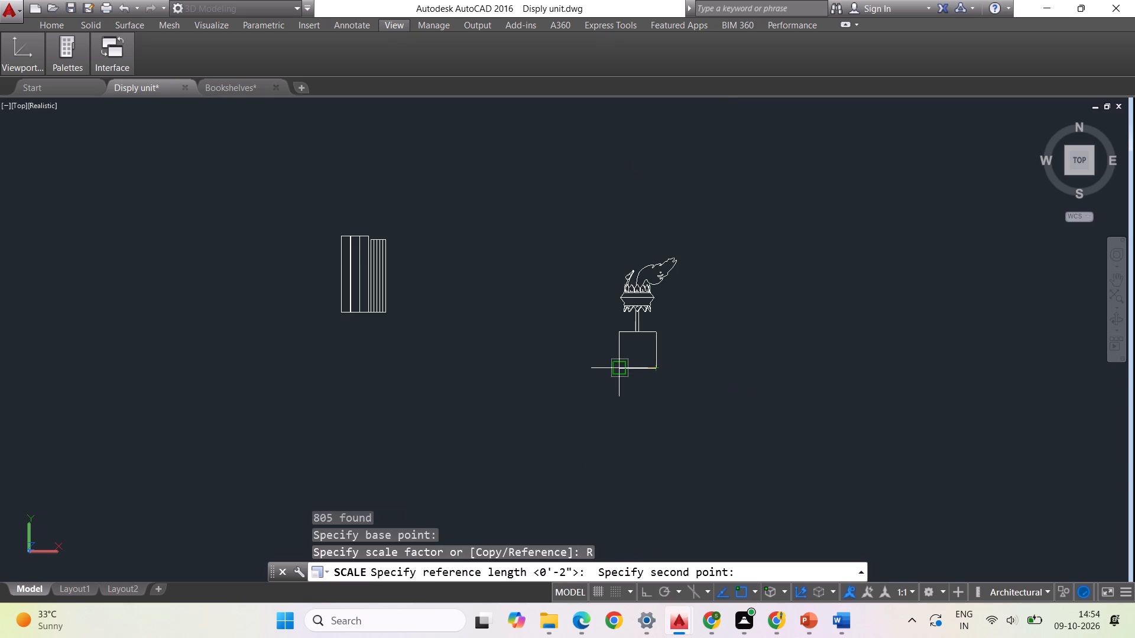
pyautogui.click(621, 370)
pyautogui.click(631, 366)
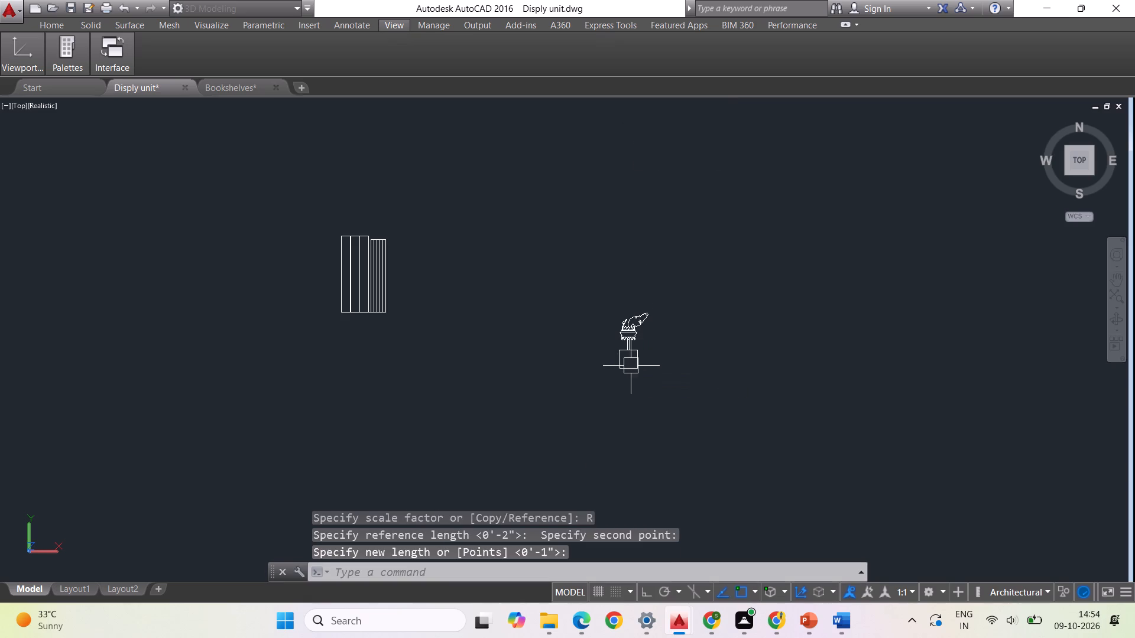
# Examine the size of the scaled books and ornament against the hexagonal shelf design and the other shelf layouts.
pyautogui.scroll(-1, 728, 384)
pyautogui.scroll(-2, 789, 383)
pyautogui.scroll(-1, 839, 404)
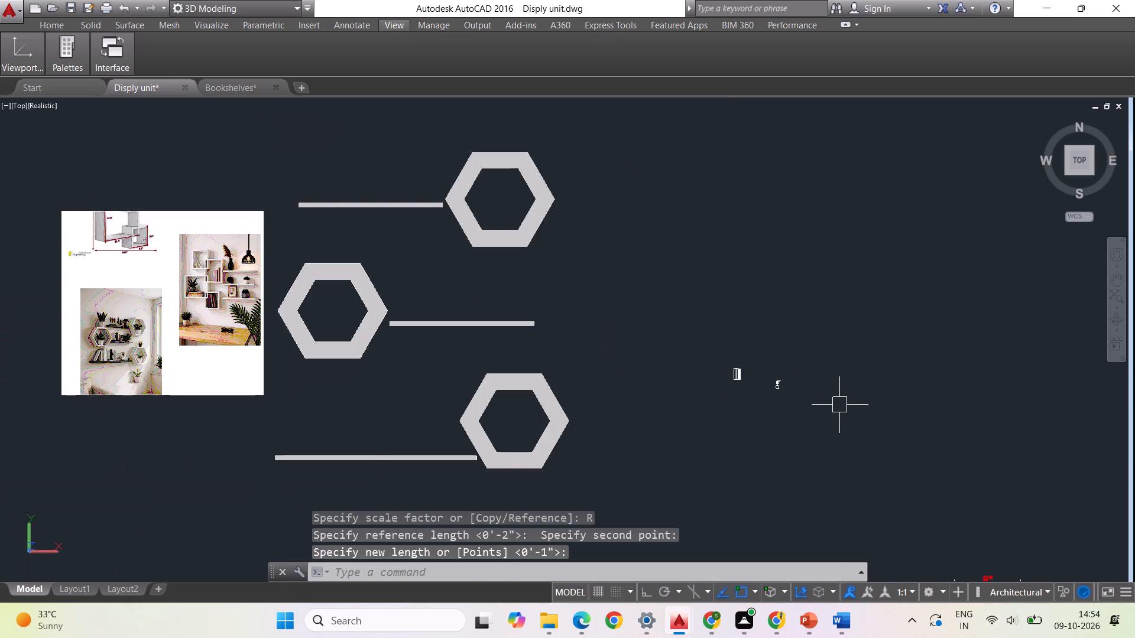
pyautogui.scroll(-1, 697, 467)
pyautogui.scroll(-2, 452, 376)
pyautogui.scroll(-1, 497, 344)
pyautogui.scroll(2, 514, 399)
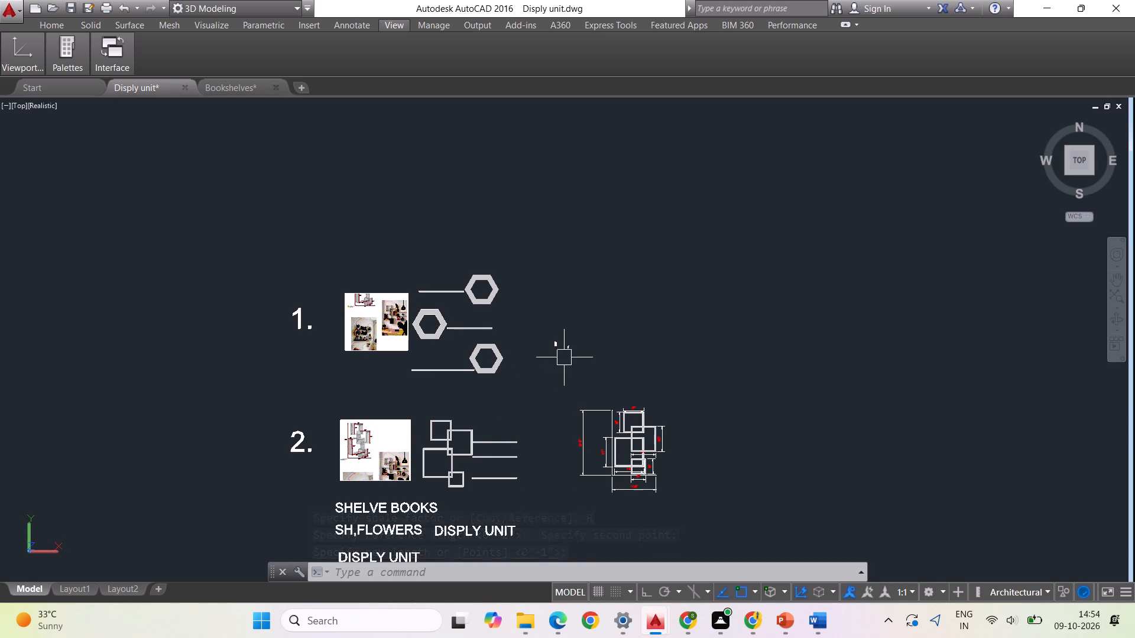
pyautogui.scroll(5, 565, 354)
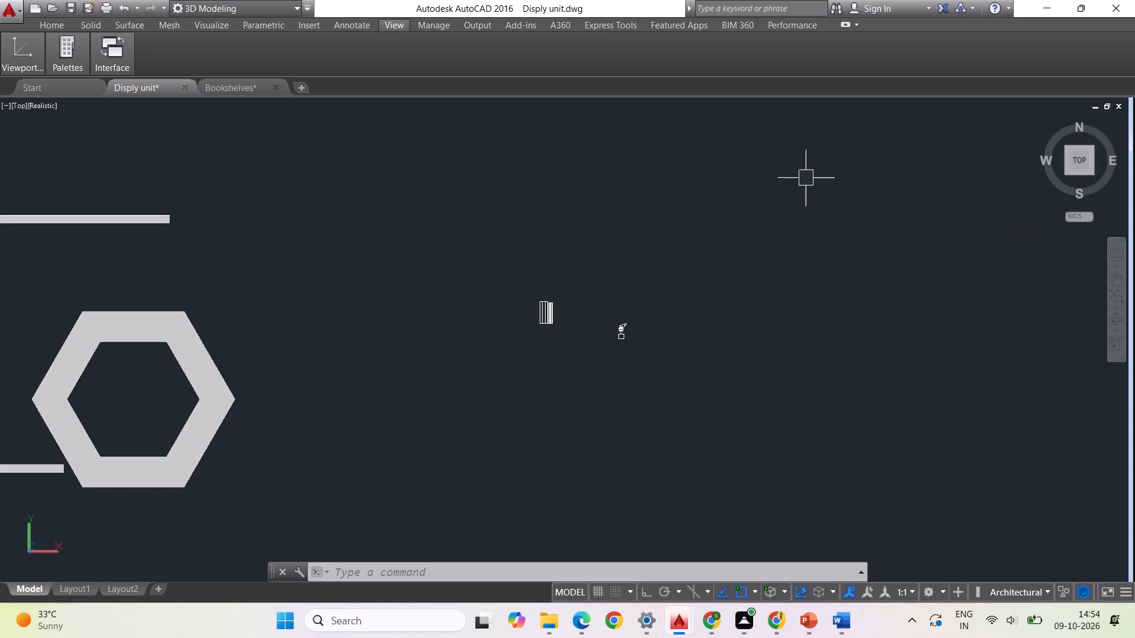
pyautogui.scroll(2, 638, 343)
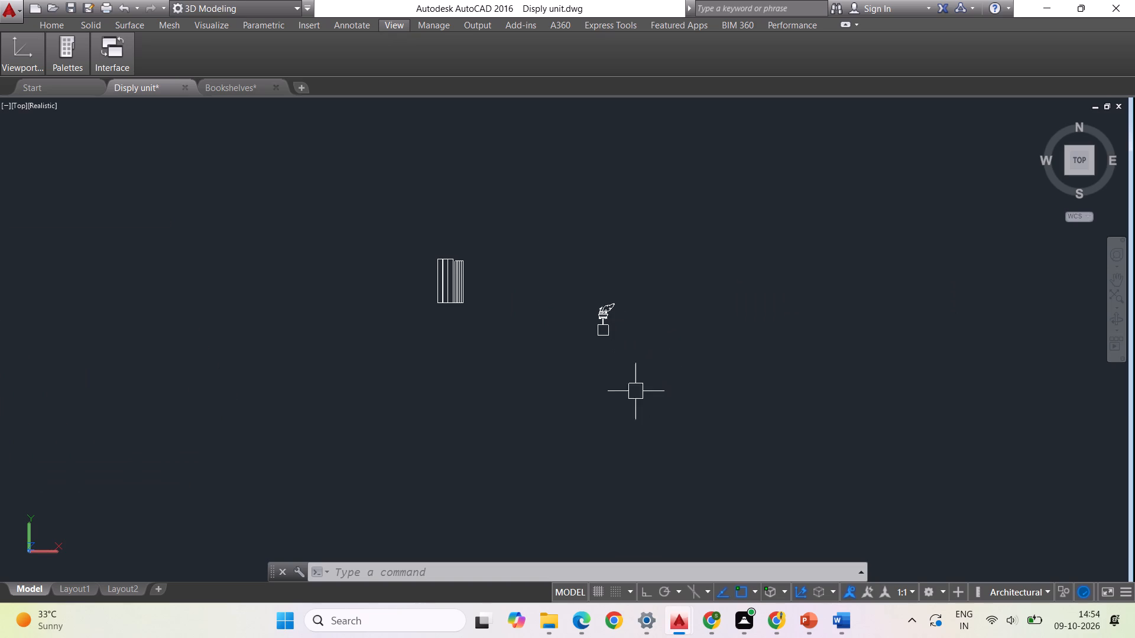
pyautogui.scroll(-1, 597, 435)
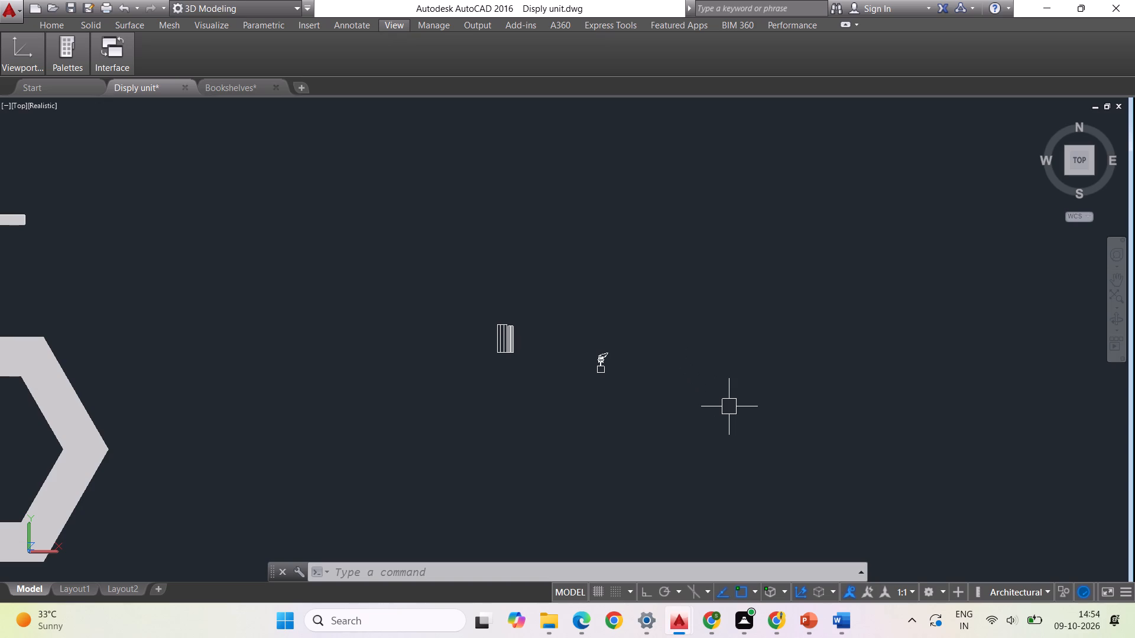
pyautogui.scroll(-1, 703, 444)
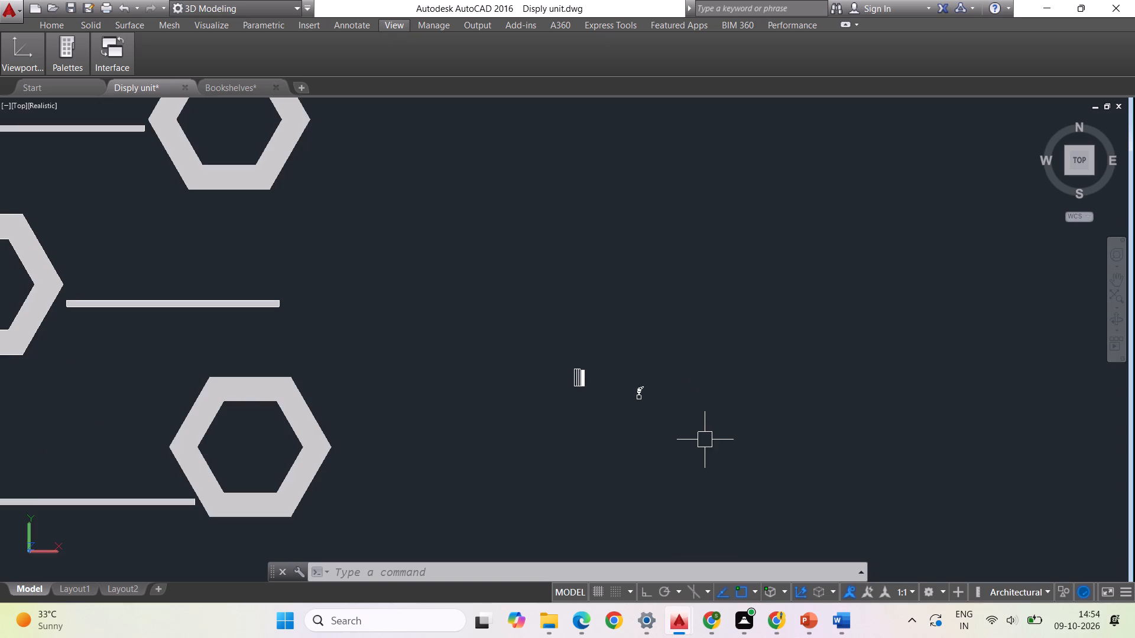
pyautogui.scroll(3, 588, 387)
pyautogui.moveTo(628, 429); pyautogui.dragTo(620, 421)
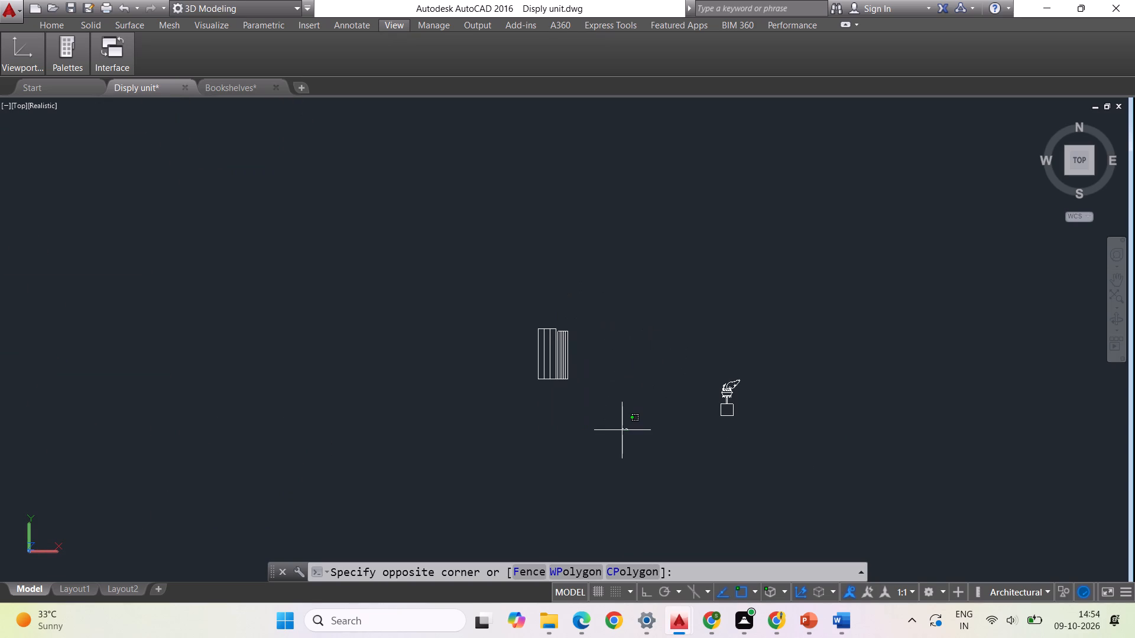
pyautogui.press('Escape')
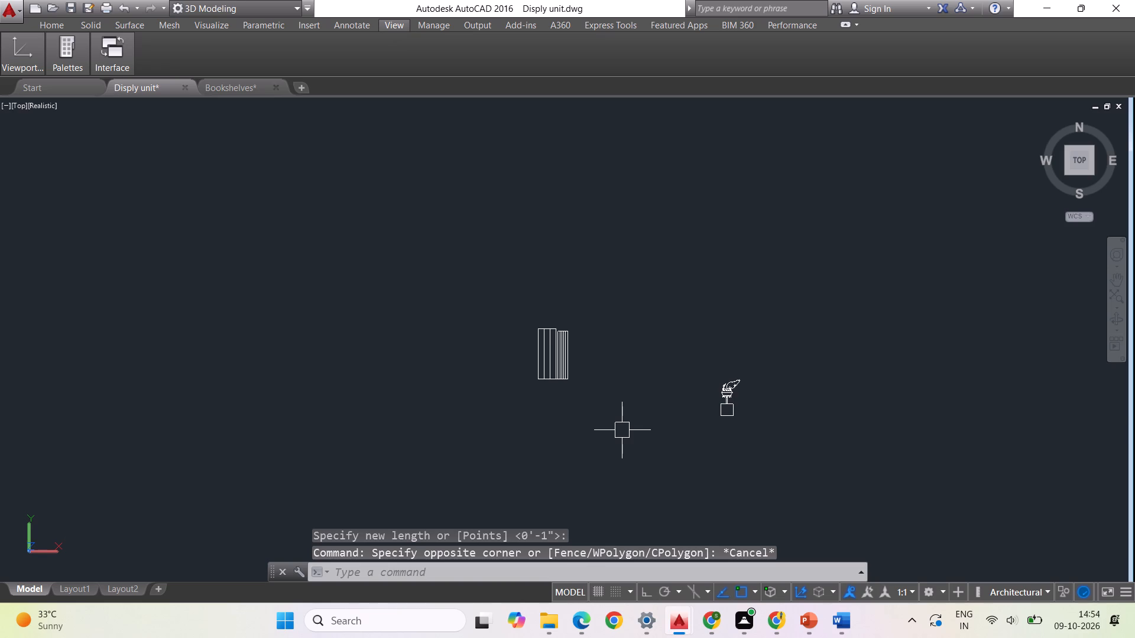
pyautogui.scroll(-2, 624, 425)
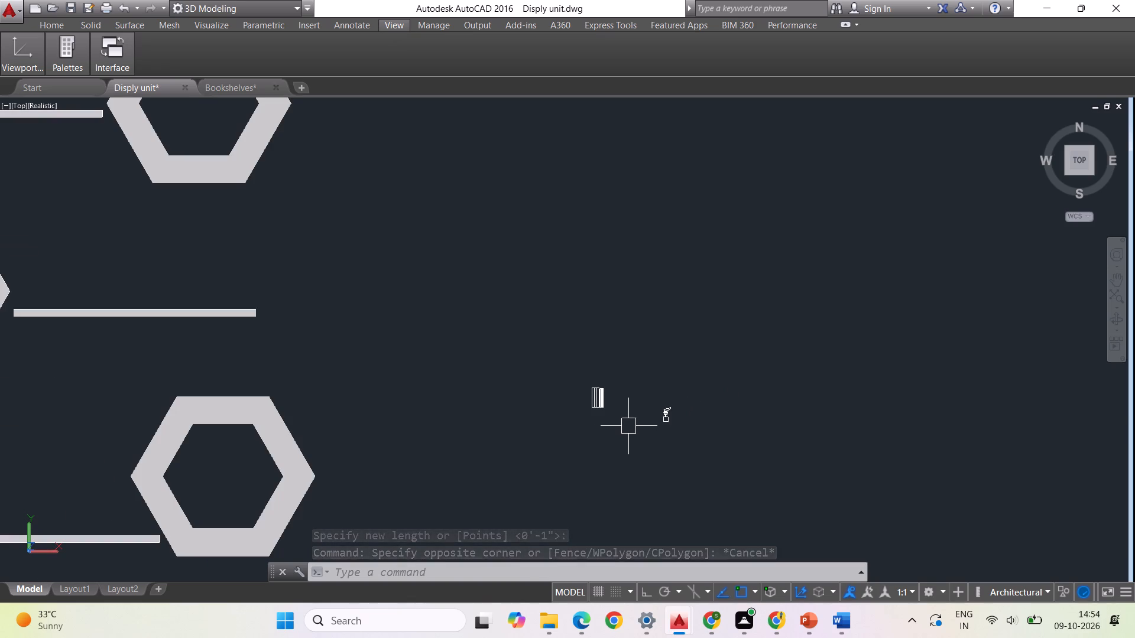
pyautogui.scroll(1, 630, 427)
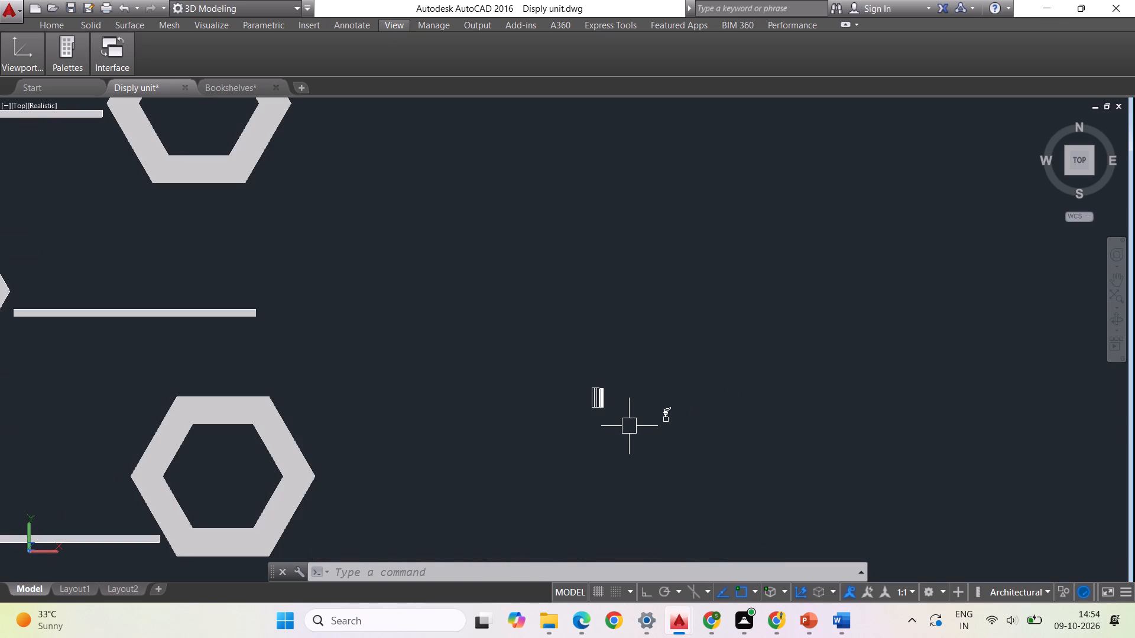
pyautogui.scroll(1, 630, 427)
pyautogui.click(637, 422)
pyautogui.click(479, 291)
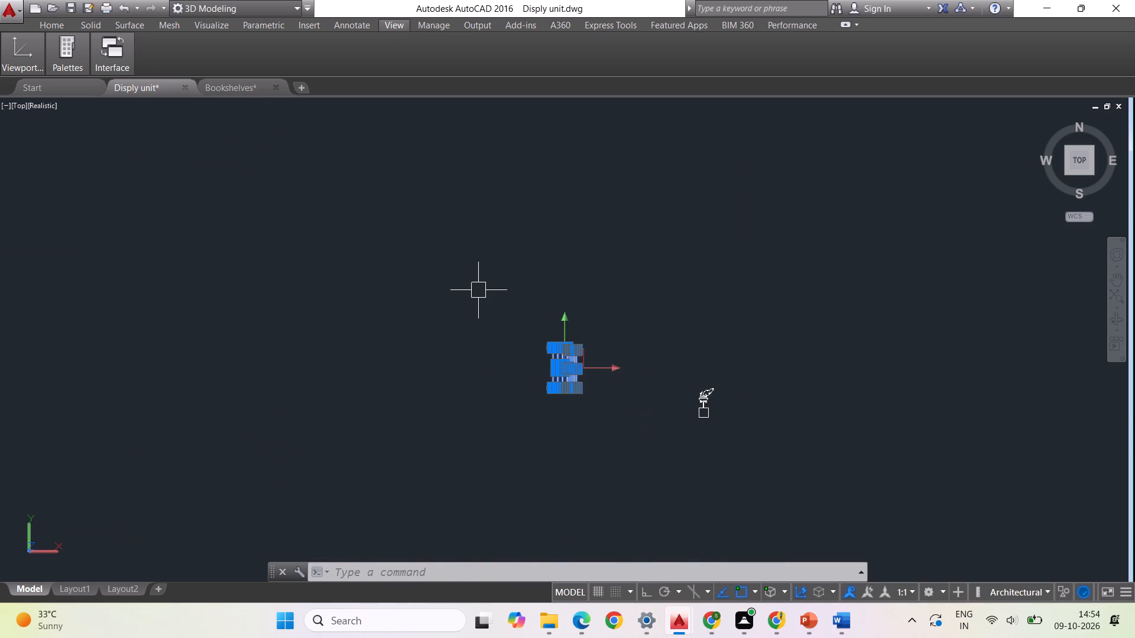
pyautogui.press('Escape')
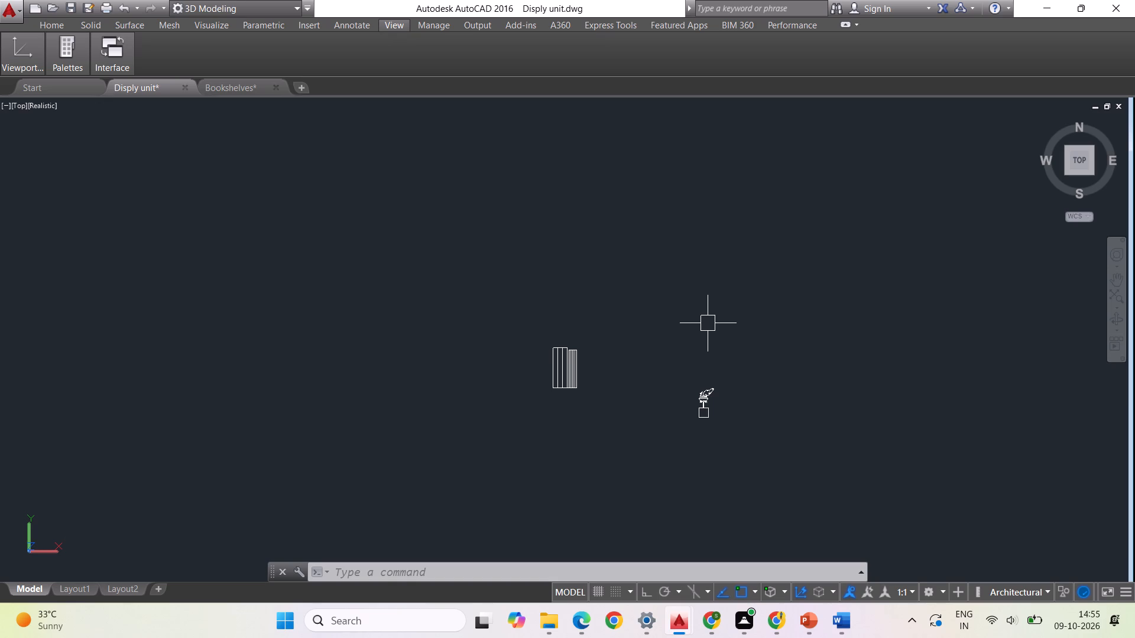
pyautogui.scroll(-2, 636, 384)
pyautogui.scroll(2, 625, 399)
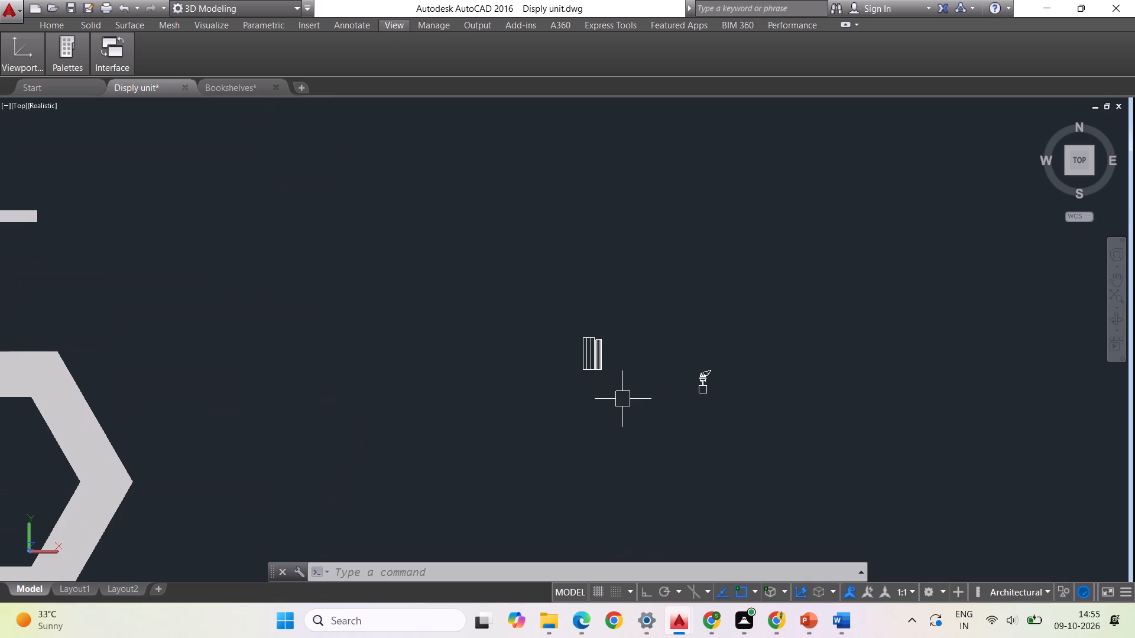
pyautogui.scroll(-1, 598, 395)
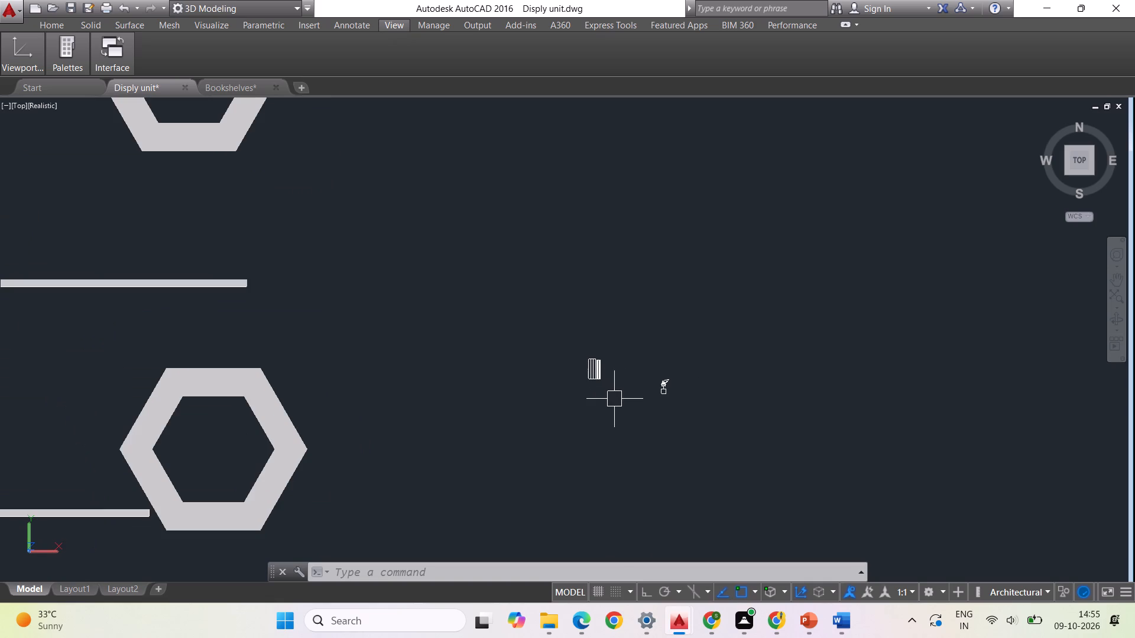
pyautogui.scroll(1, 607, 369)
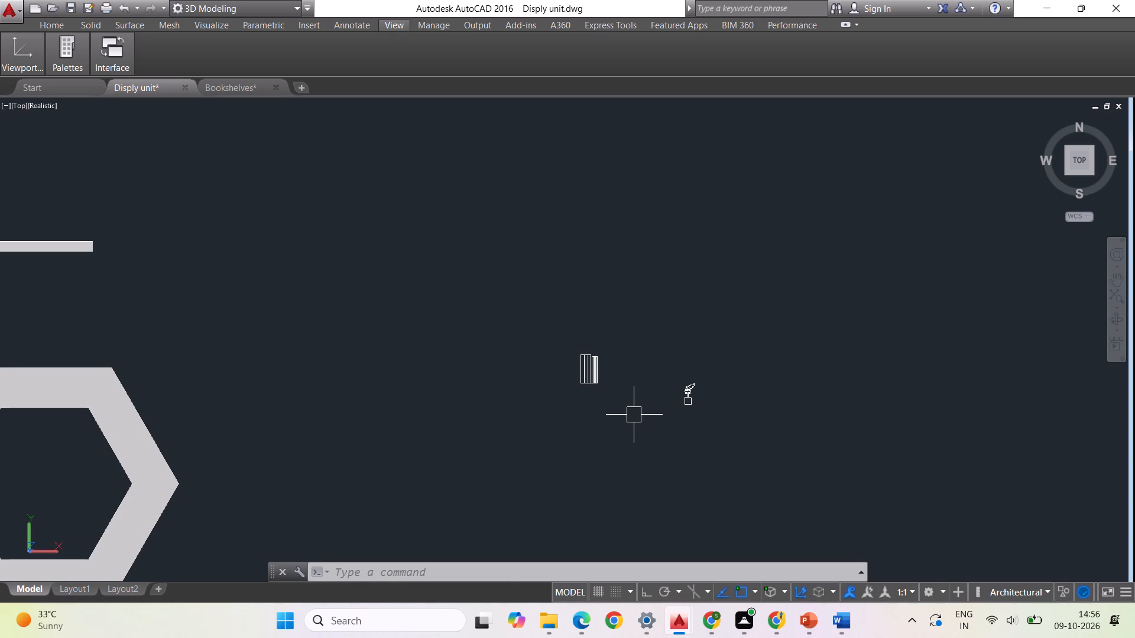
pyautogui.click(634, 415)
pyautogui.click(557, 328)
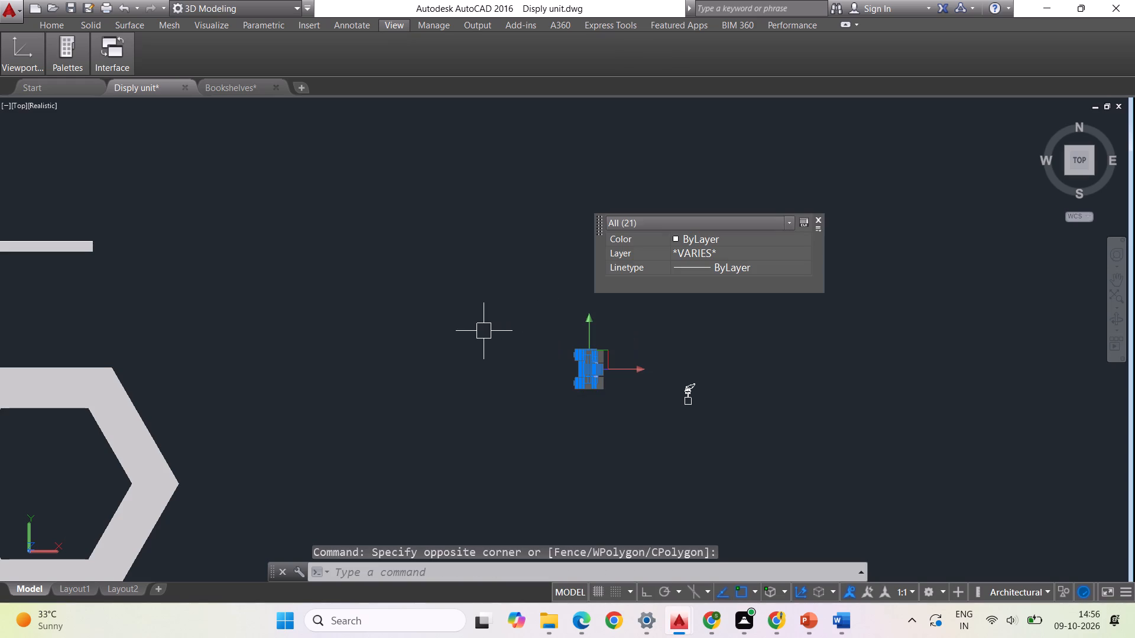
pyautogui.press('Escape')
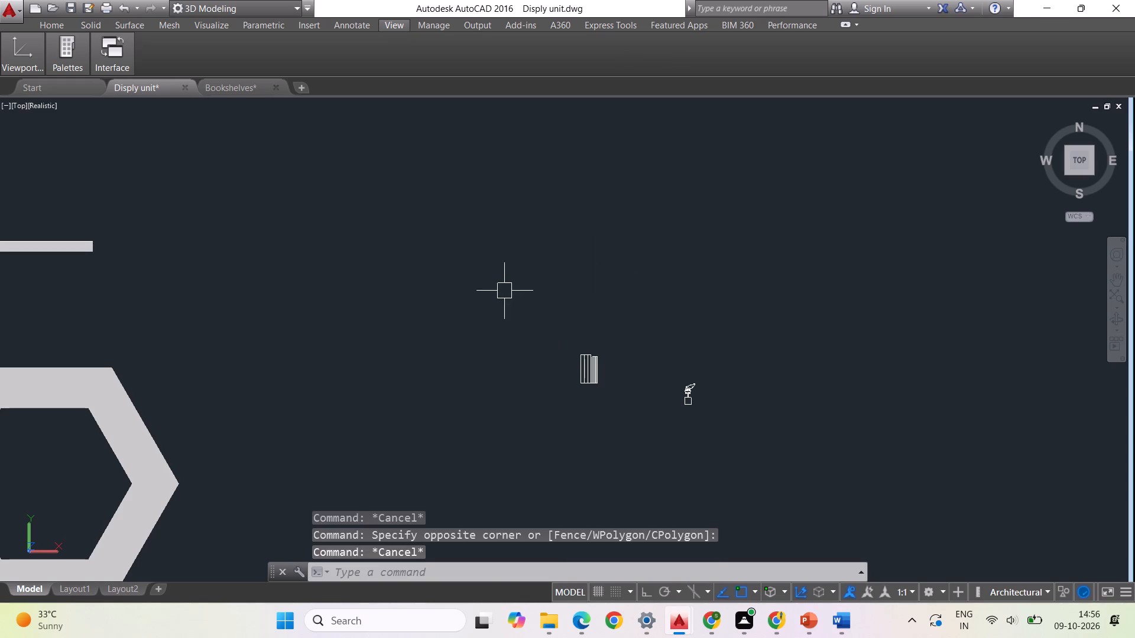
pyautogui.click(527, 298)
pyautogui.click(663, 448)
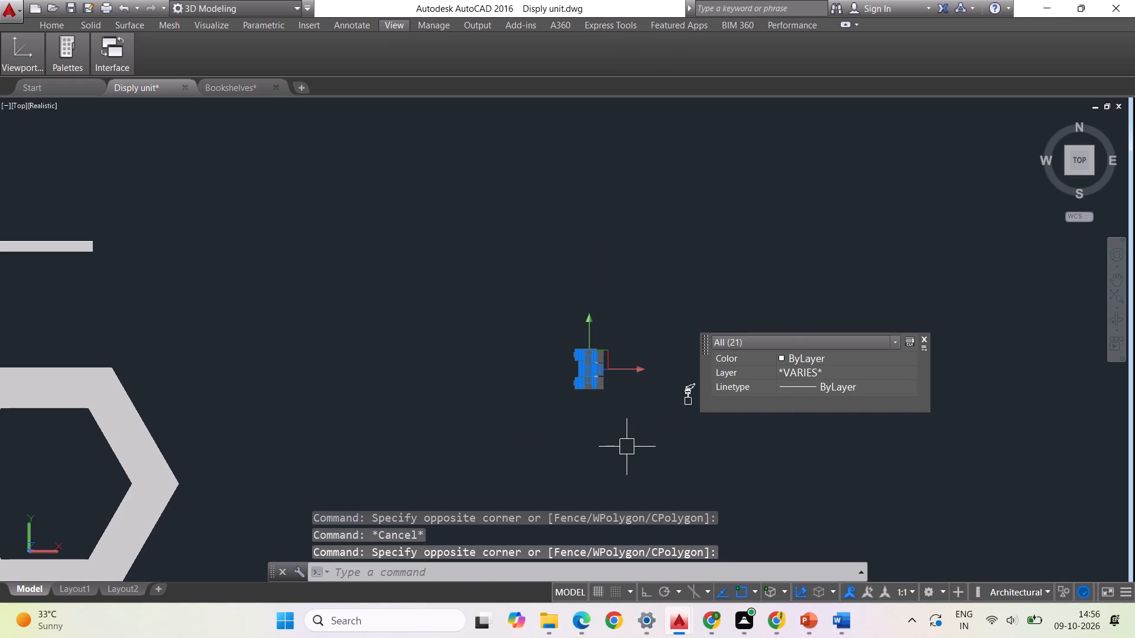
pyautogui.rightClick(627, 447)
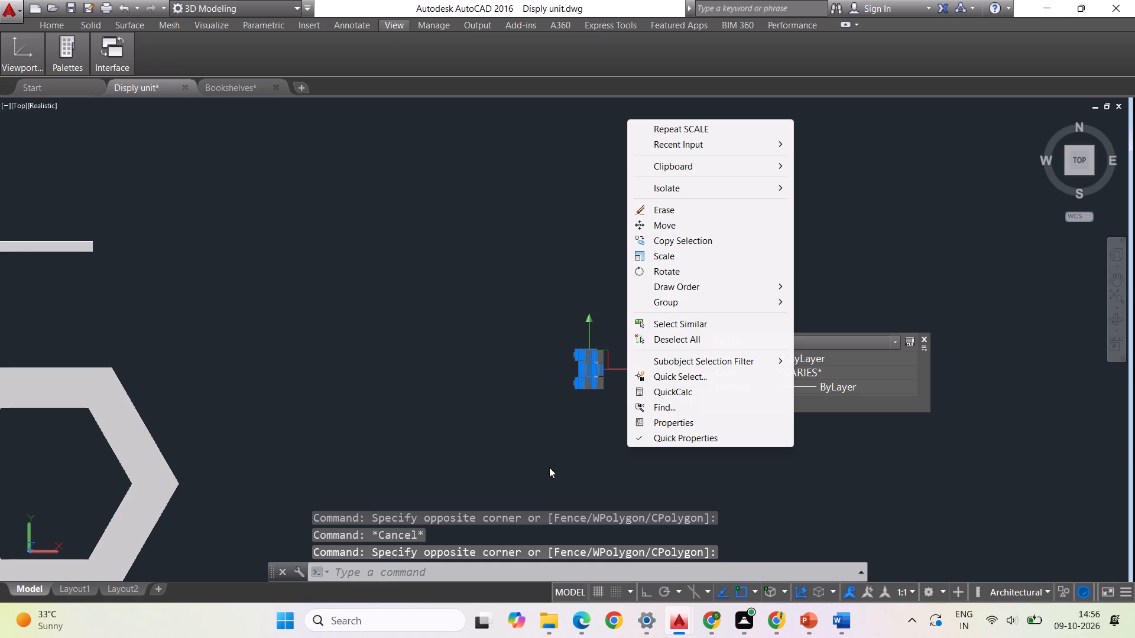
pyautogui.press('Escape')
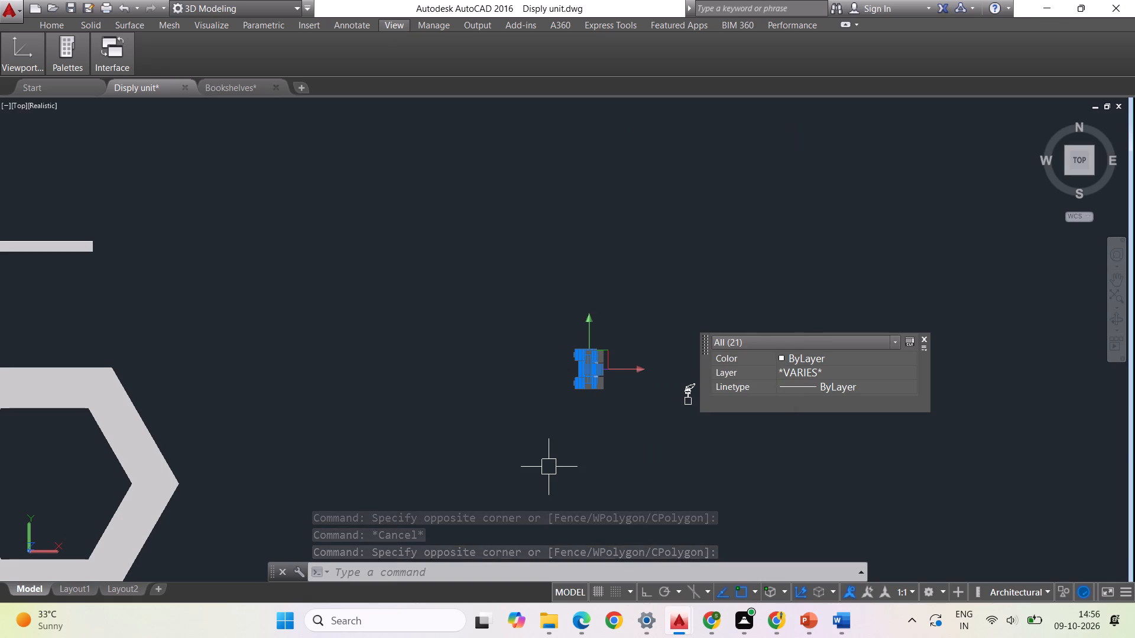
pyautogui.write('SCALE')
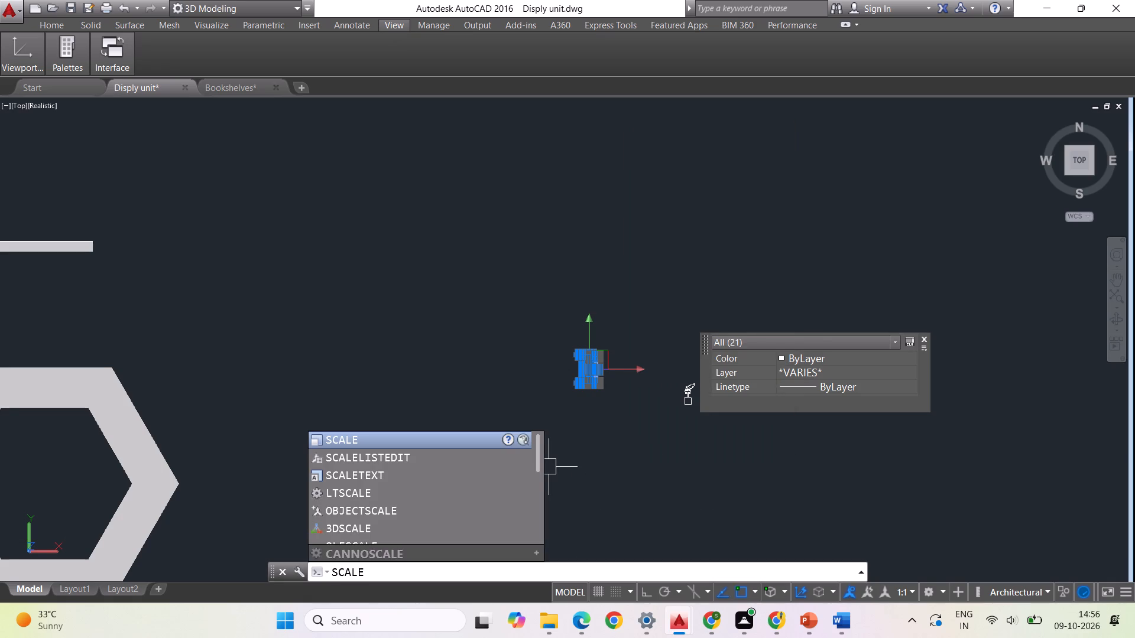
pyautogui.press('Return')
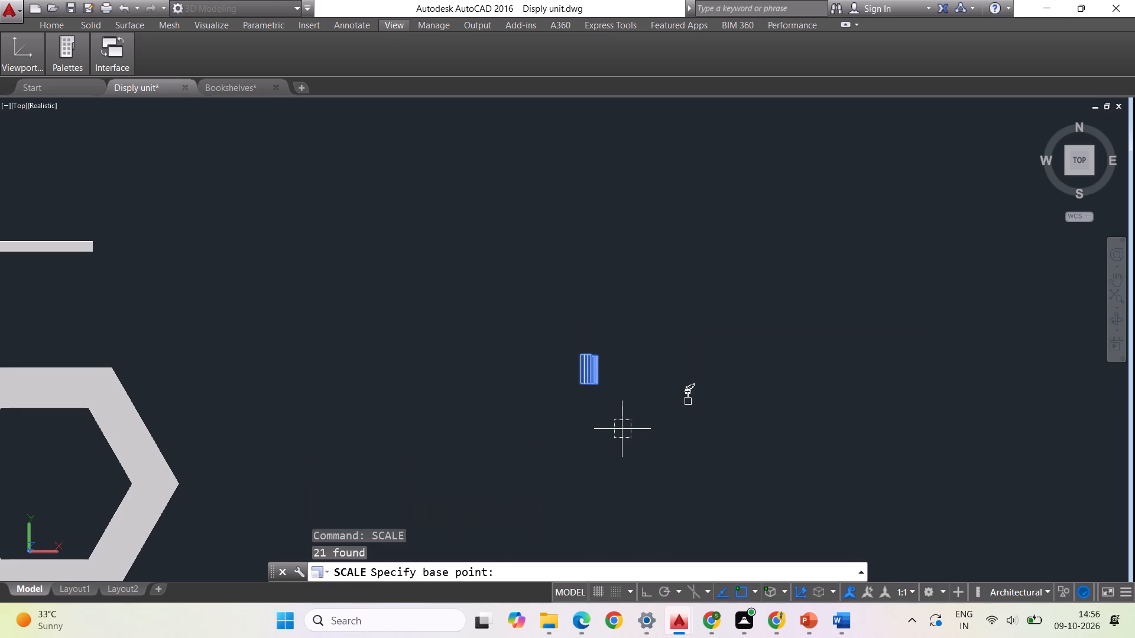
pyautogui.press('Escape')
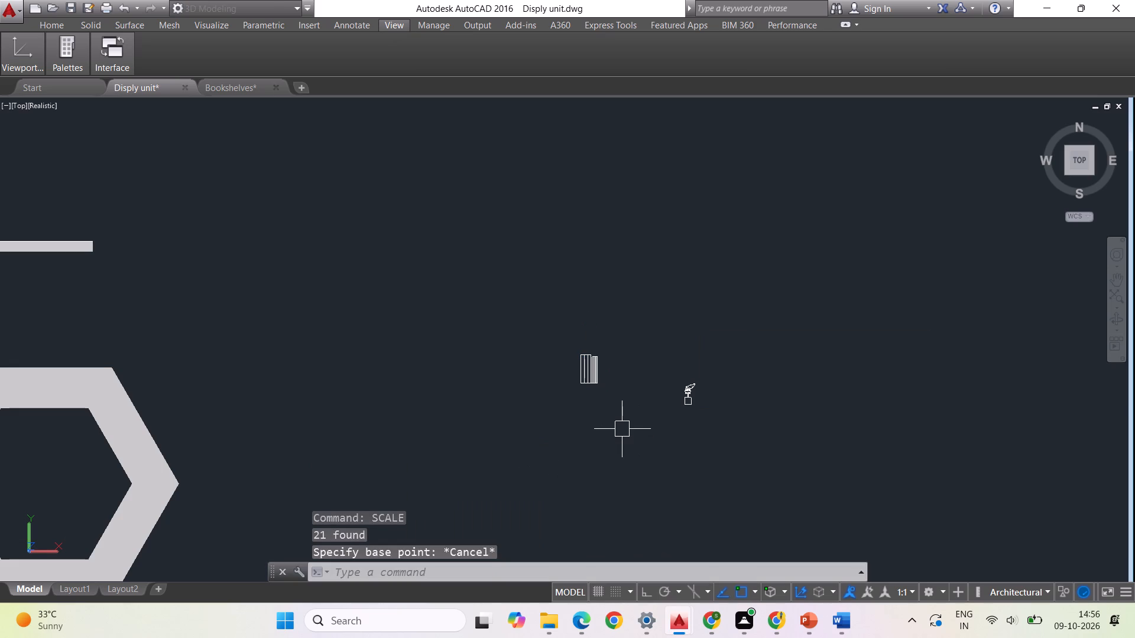
# Examine the size of the books and the flame-topped ornament against the nearby hexagonal shelves.
pyautogui.scroll(-1, 620, 400)
pyautogui.scroll(2, 578, 377)
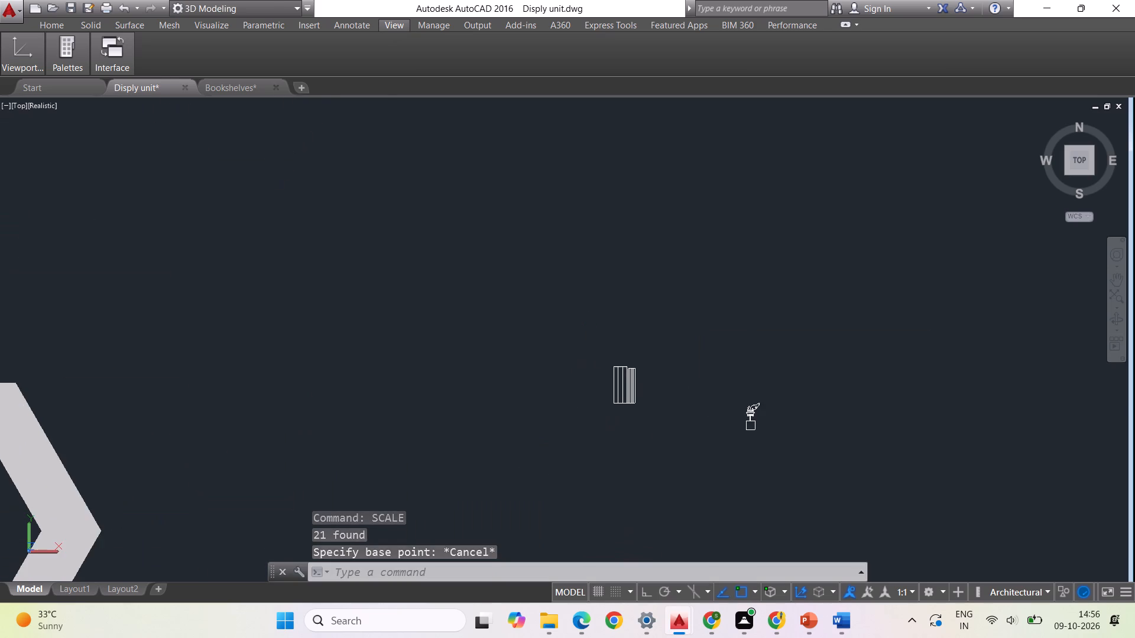
pyautogui.scroll(-2, 637, 201)
pyautogui.scroll(2, 638, 252)
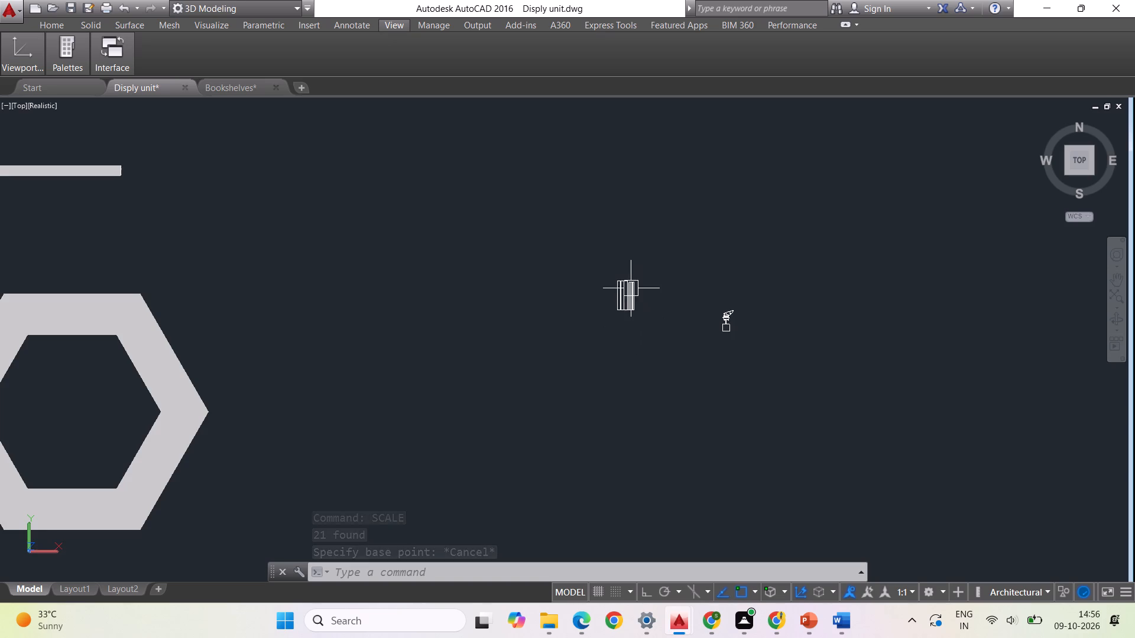
pyautogui.scroll(3, 629, 281)
pyautogui.scroll(-2, 548, 304)
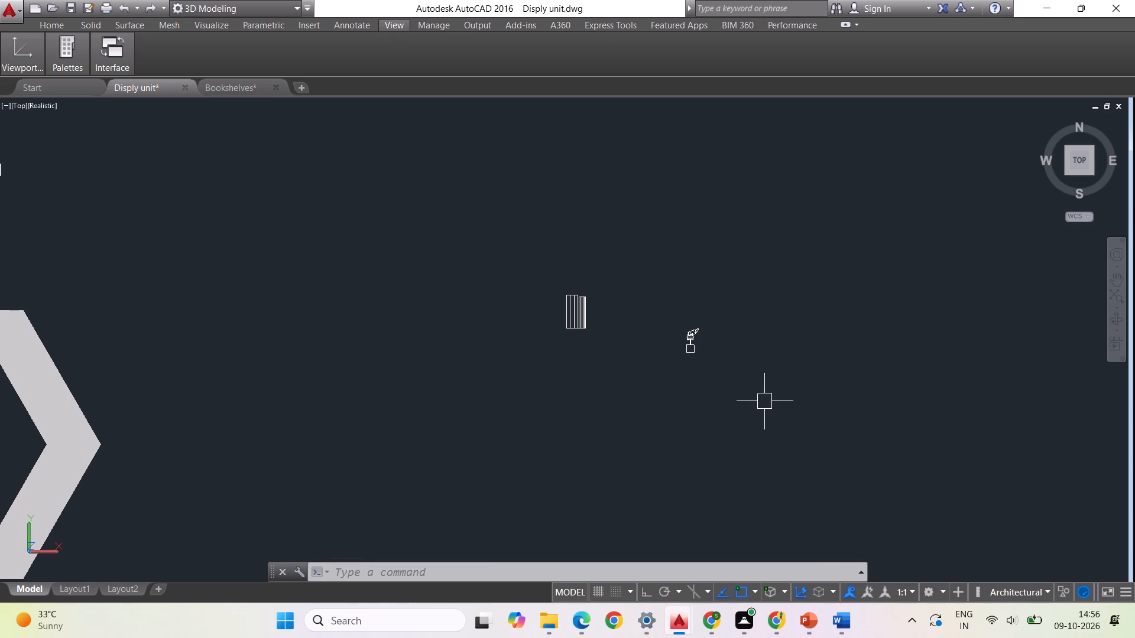
pyautogui.click(765, 402)
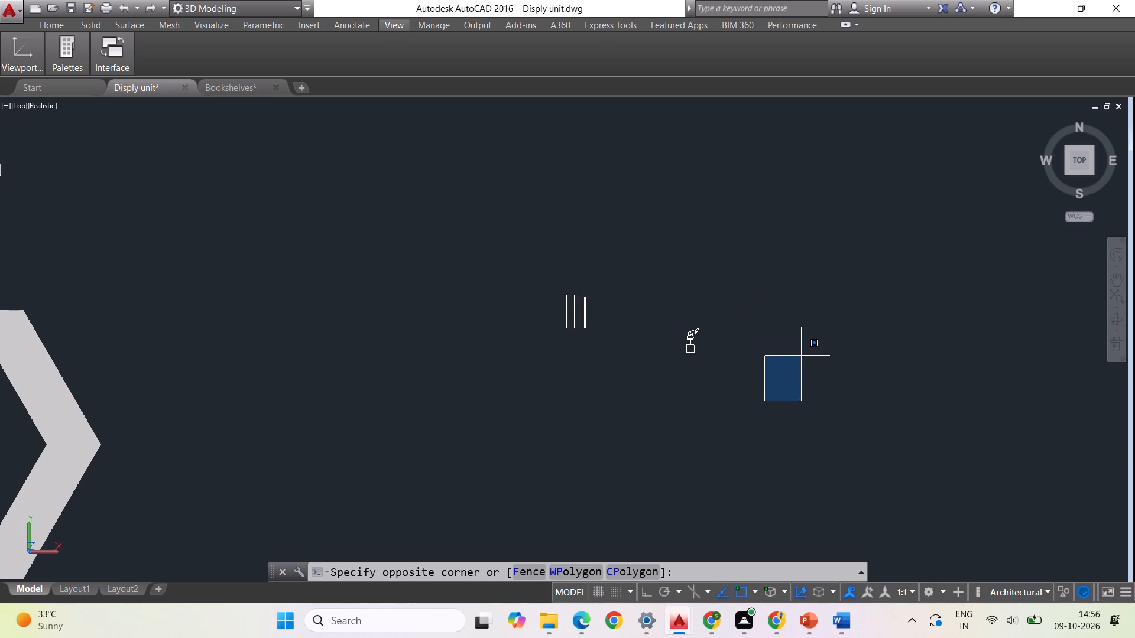
pyautogui.press('Escape')
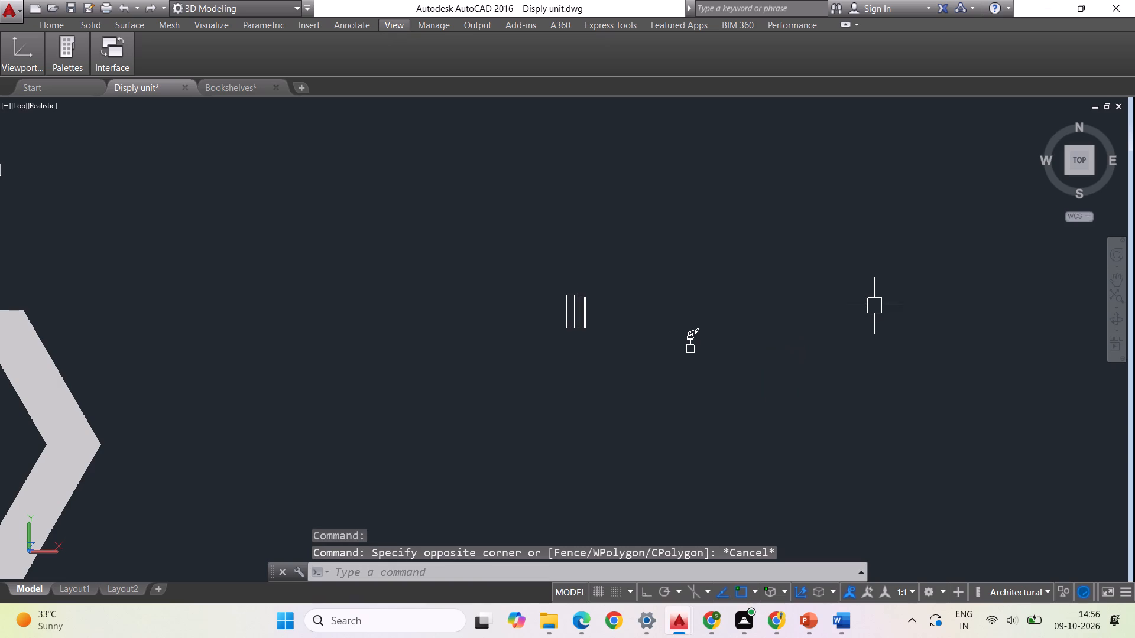
pyautogui.scroll(-1, 906, 233)
pyautogui.scroll(-1, 730, 320)
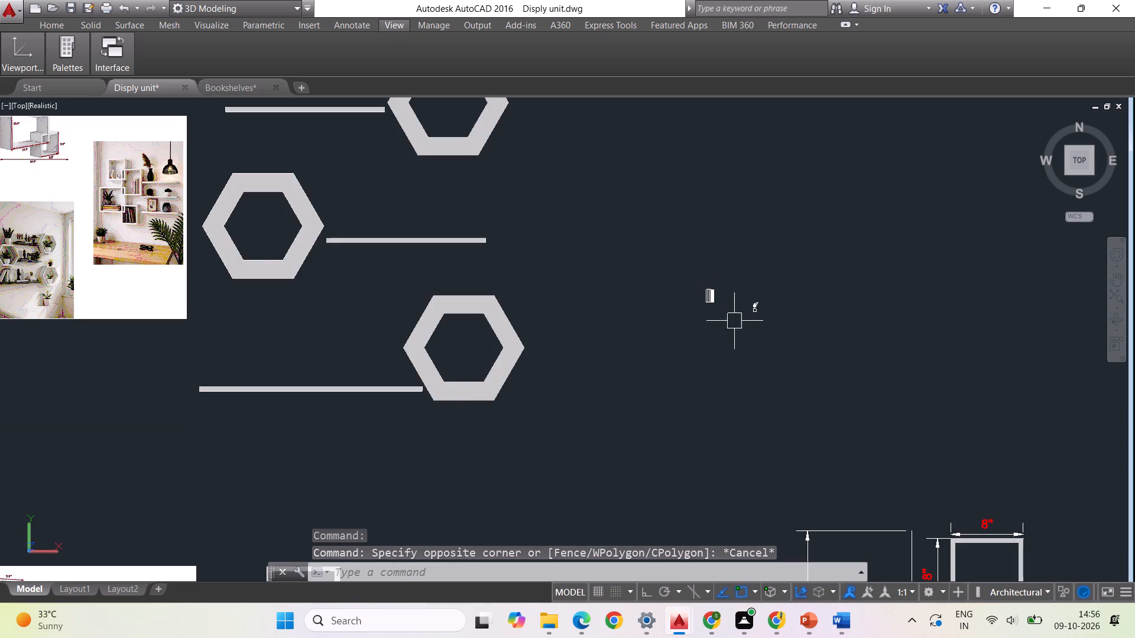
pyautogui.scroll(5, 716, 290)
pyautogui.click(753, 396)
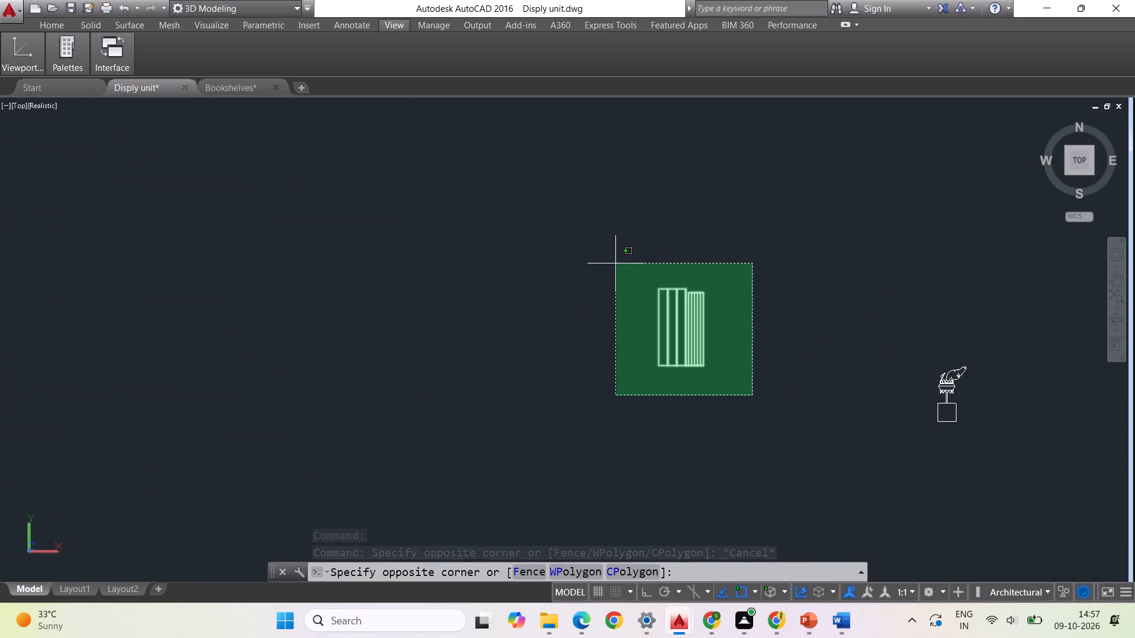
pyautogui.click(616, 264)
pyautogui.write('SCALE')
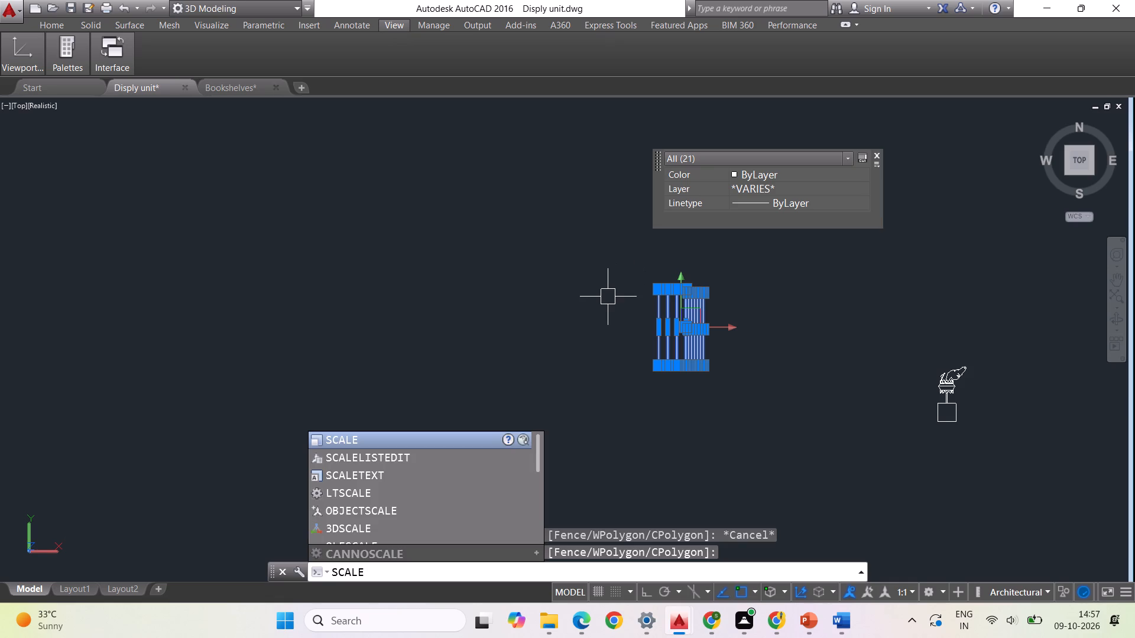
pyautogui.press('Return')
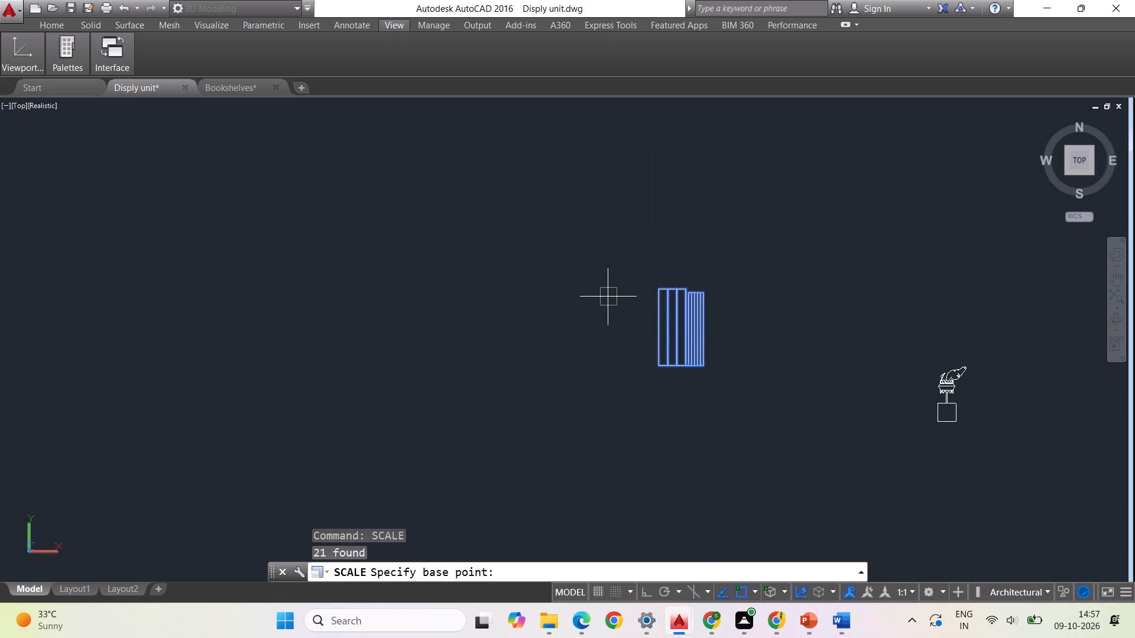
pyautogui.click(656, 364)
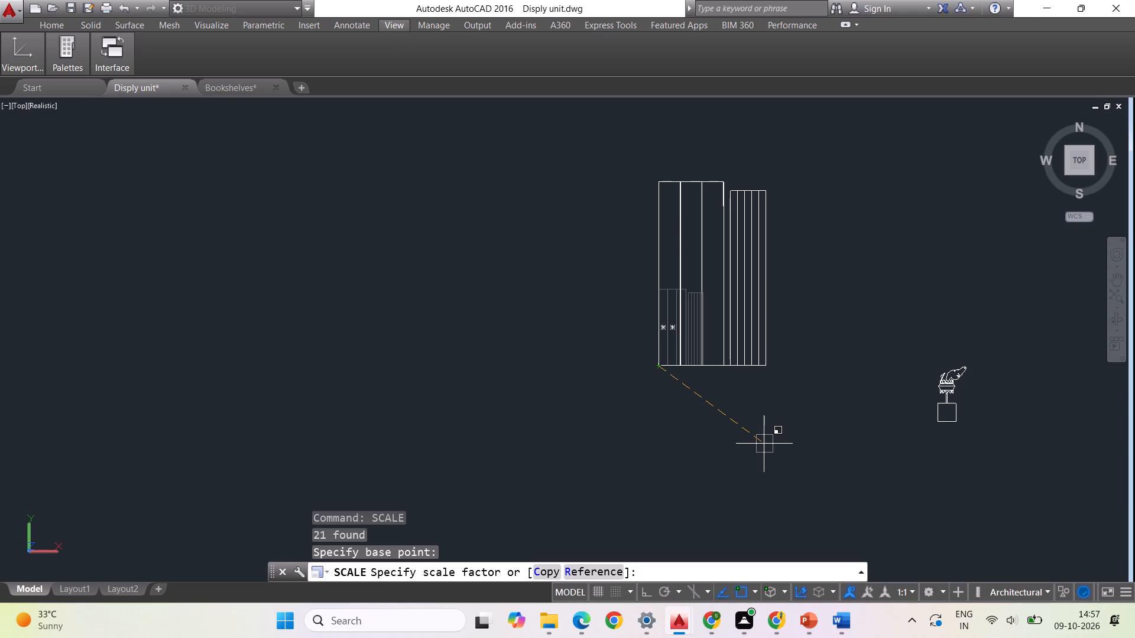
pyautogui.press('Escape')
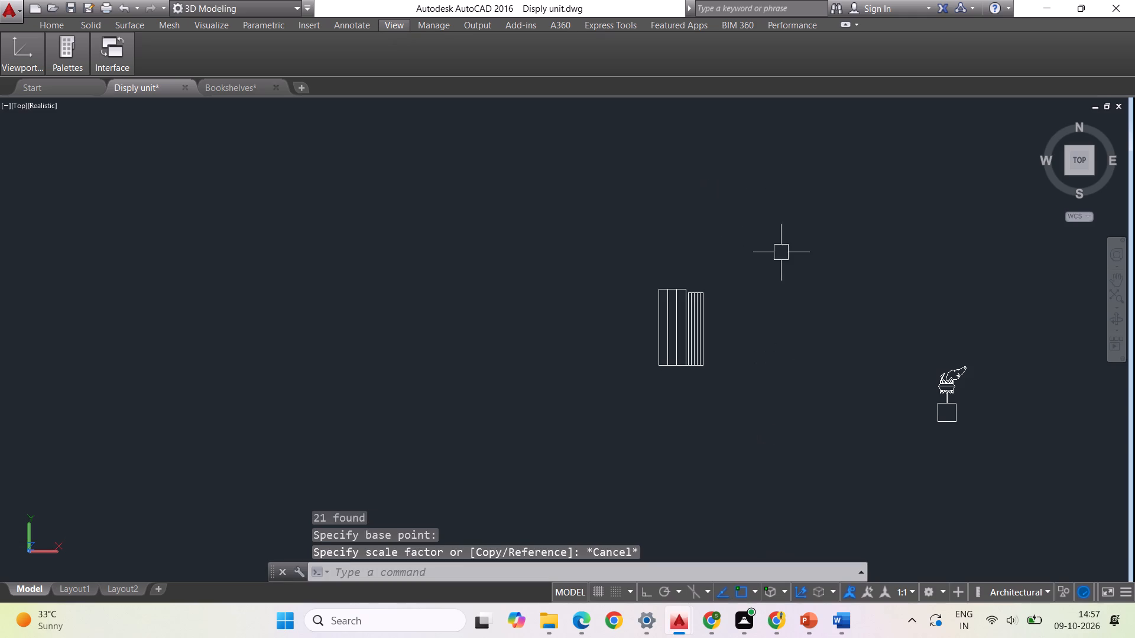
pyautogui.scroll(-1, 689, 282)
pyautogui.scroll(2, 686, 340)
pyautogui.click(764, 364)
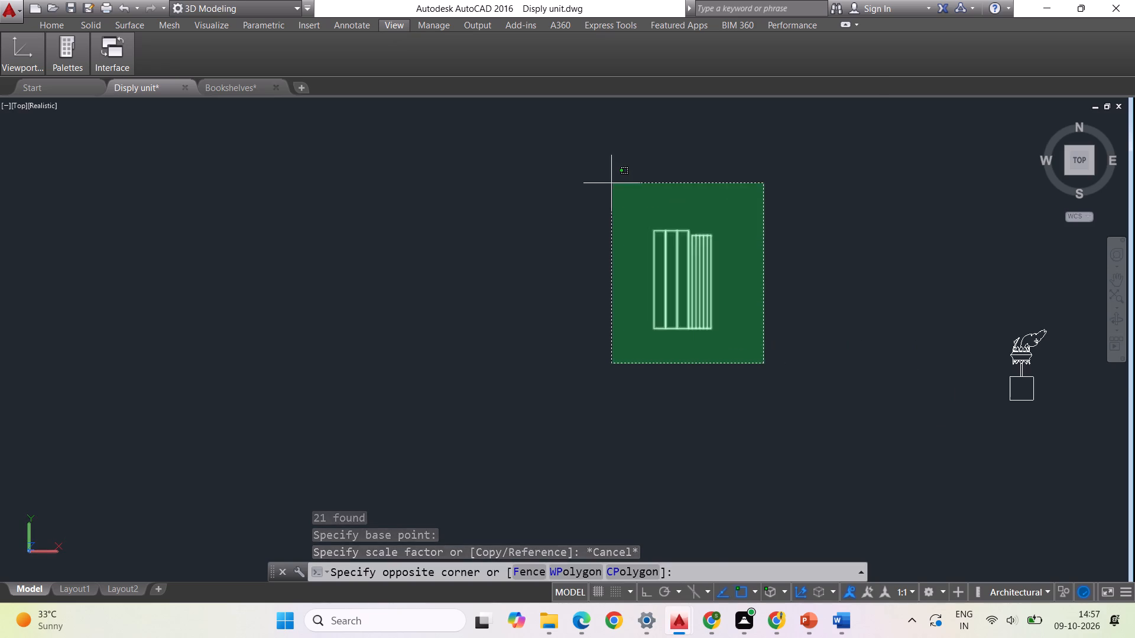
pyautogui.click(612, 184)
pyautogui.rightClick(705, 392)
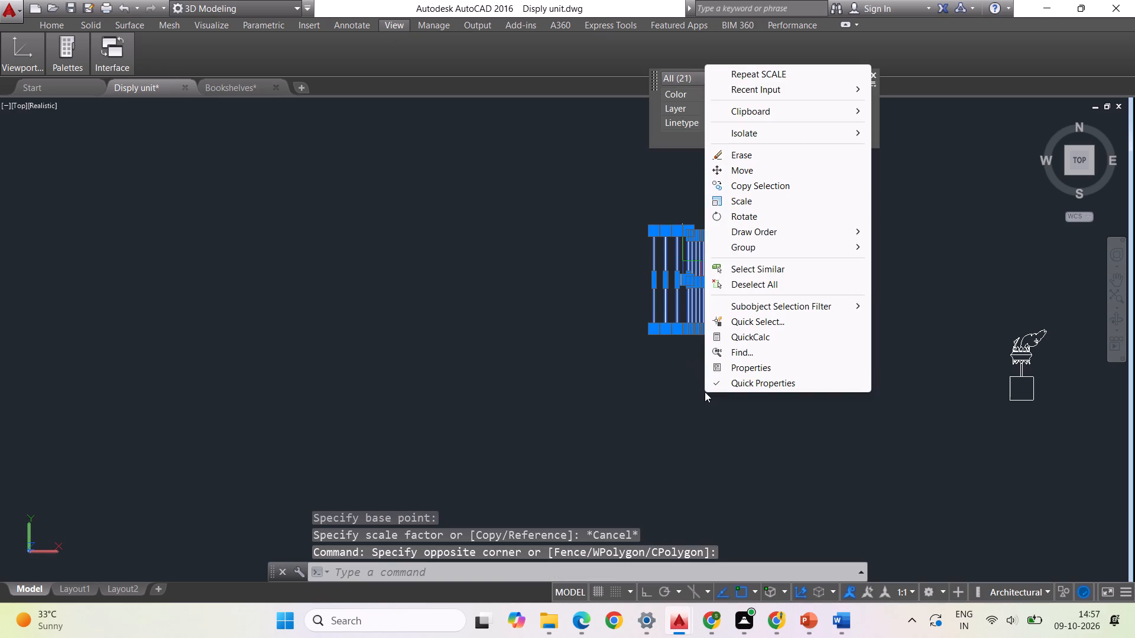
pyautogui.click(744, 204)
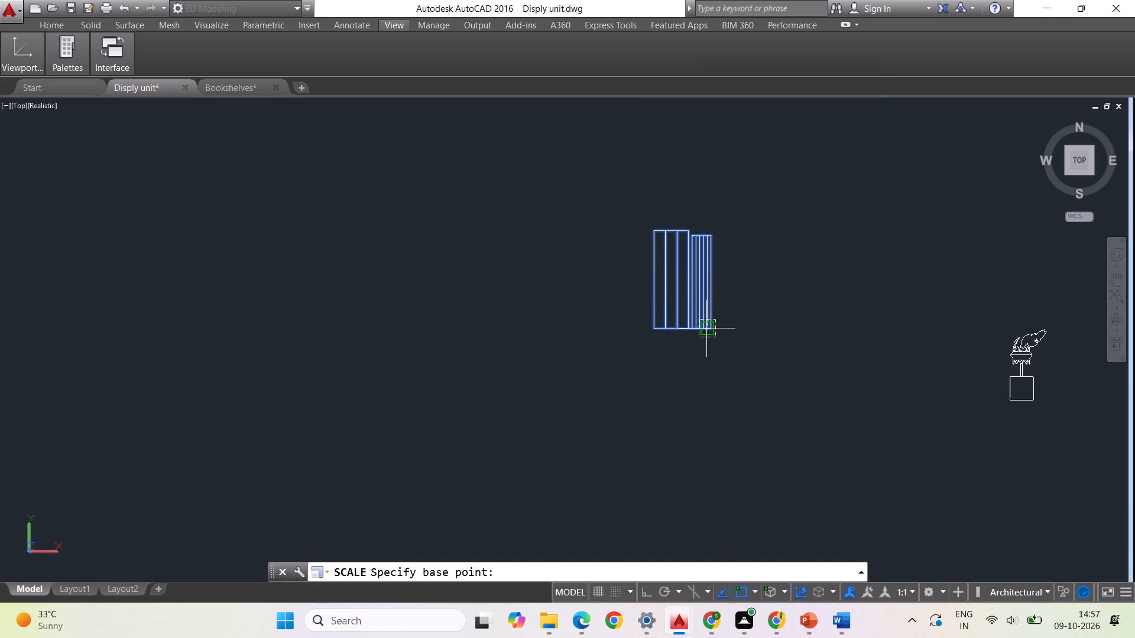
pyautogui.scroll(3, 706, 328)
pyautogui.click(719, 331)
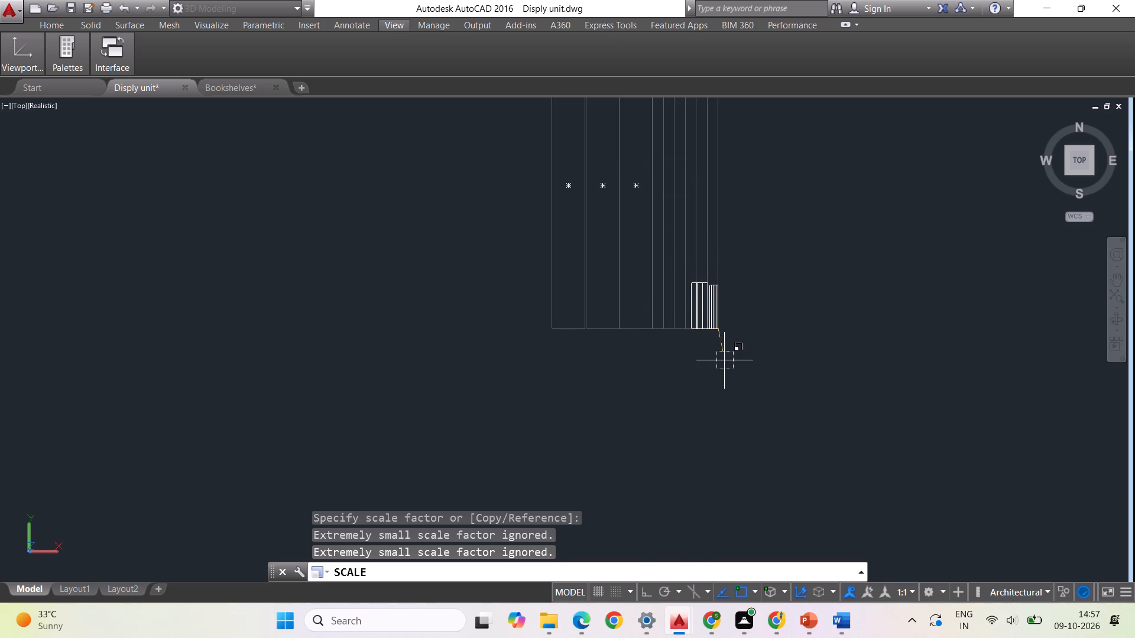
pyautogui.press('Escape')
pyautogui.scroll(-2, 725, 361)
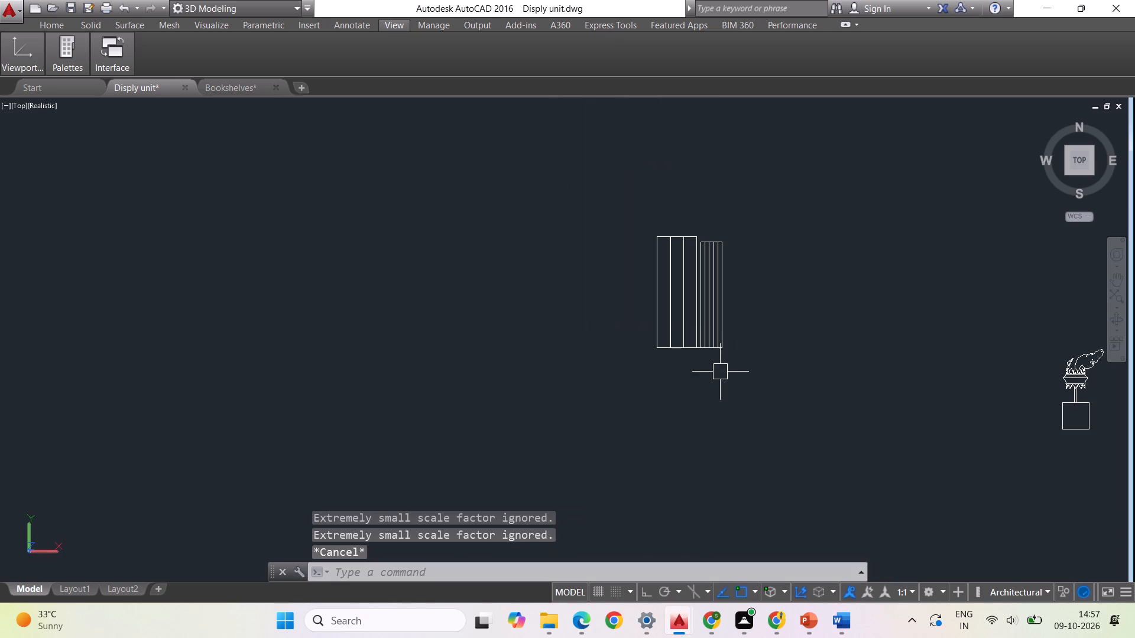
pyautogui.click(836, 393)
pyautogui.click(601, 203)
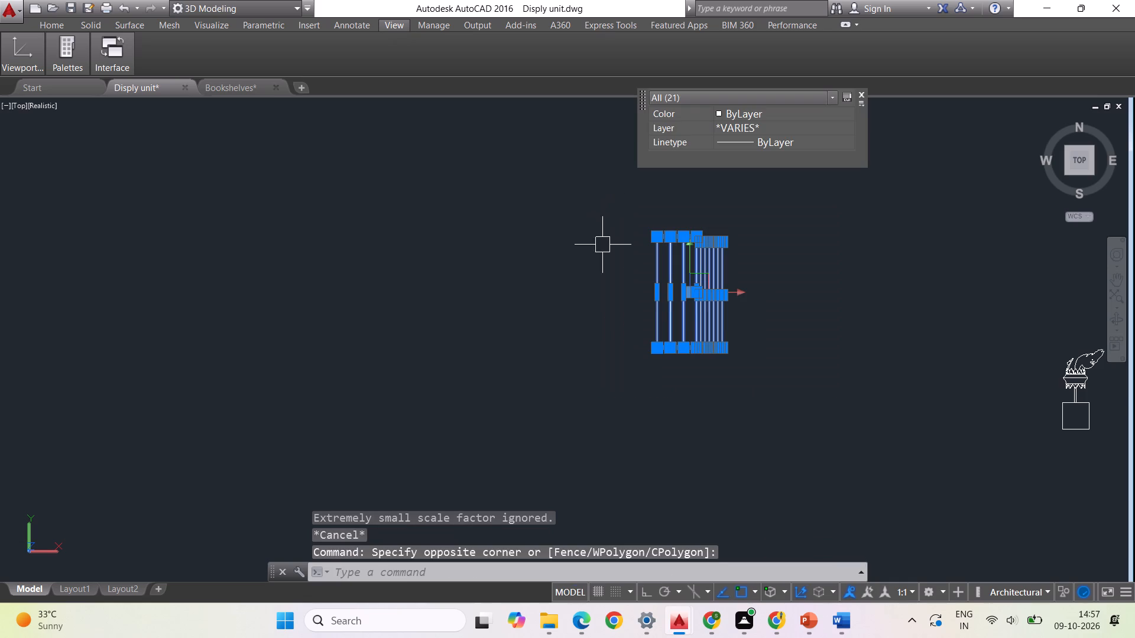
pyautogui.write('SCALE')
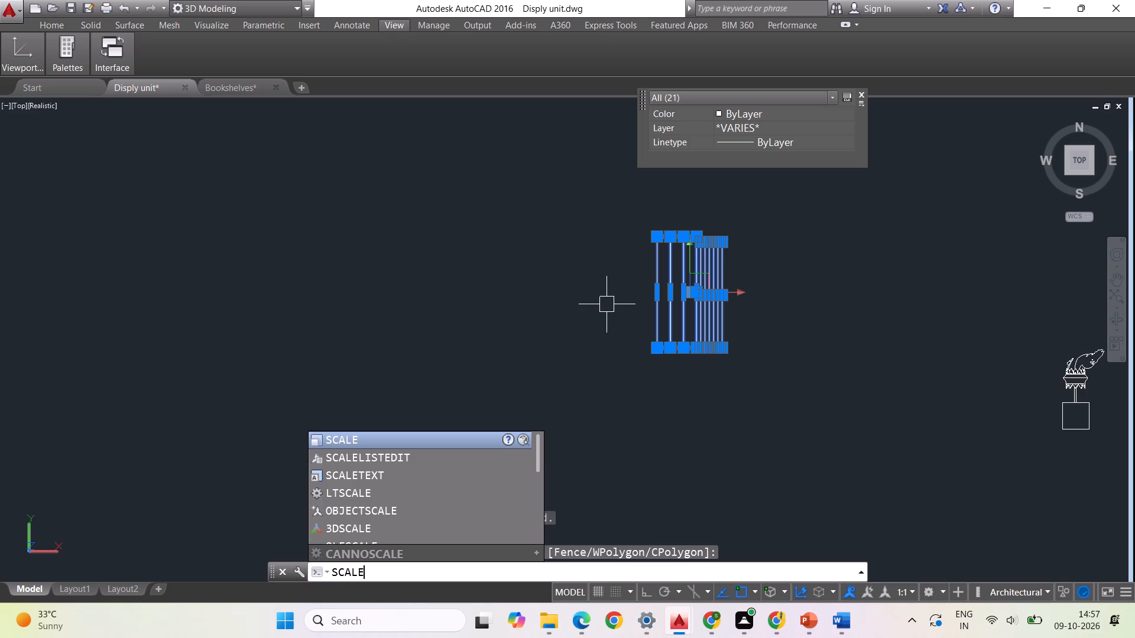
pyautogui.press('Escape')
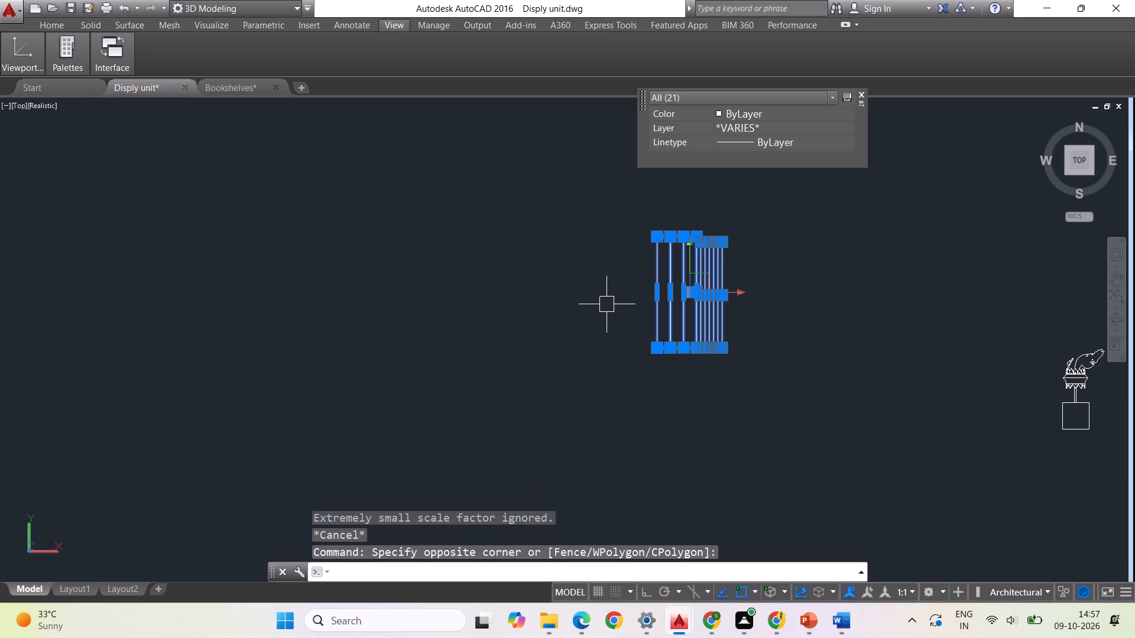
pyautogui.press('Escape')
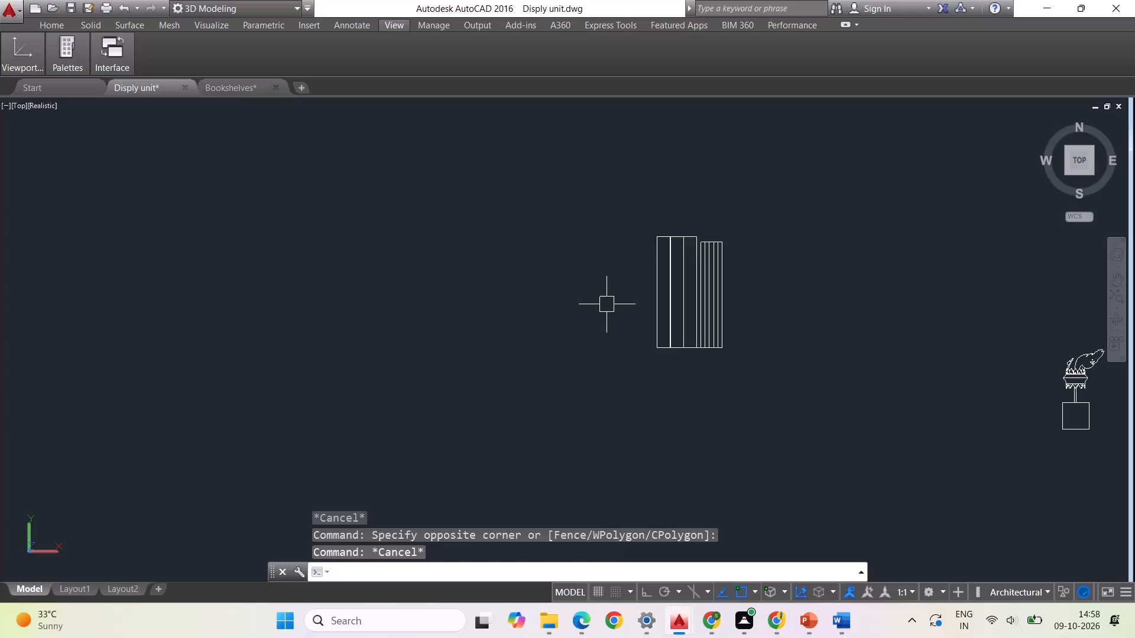
# Compare the books and the flame-topped ornament with the three hexagonal shelves and the reference photos.
pyautogui.scroll(-1, 596, 274)
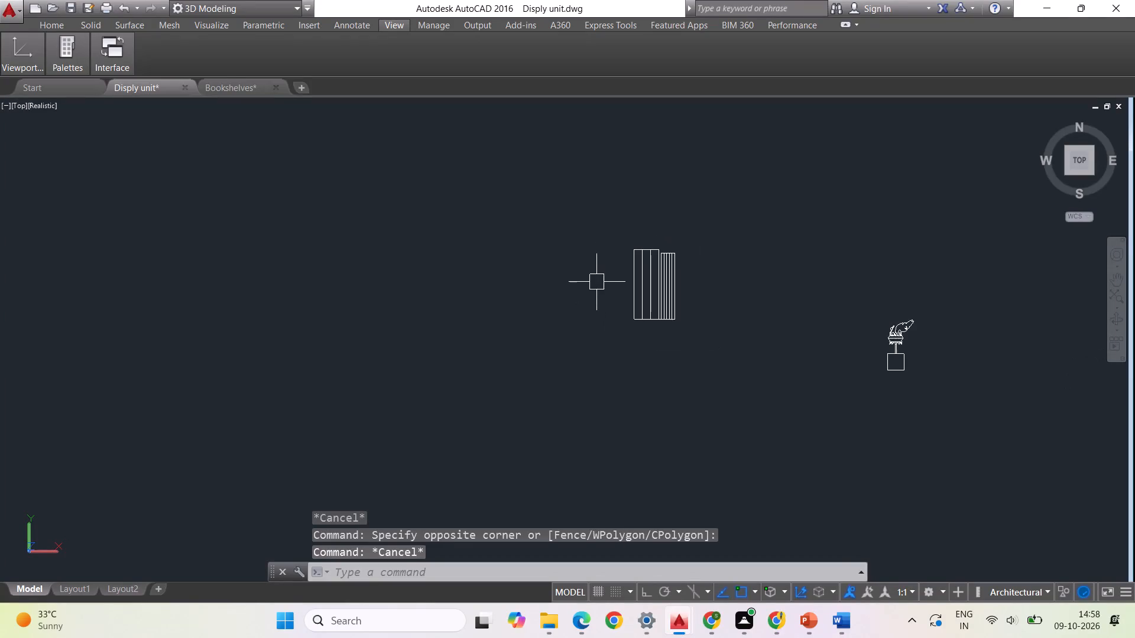
pyautogui.scroll(-1, 641, 407)
pyautogui.scroll(-1, 533, 350)
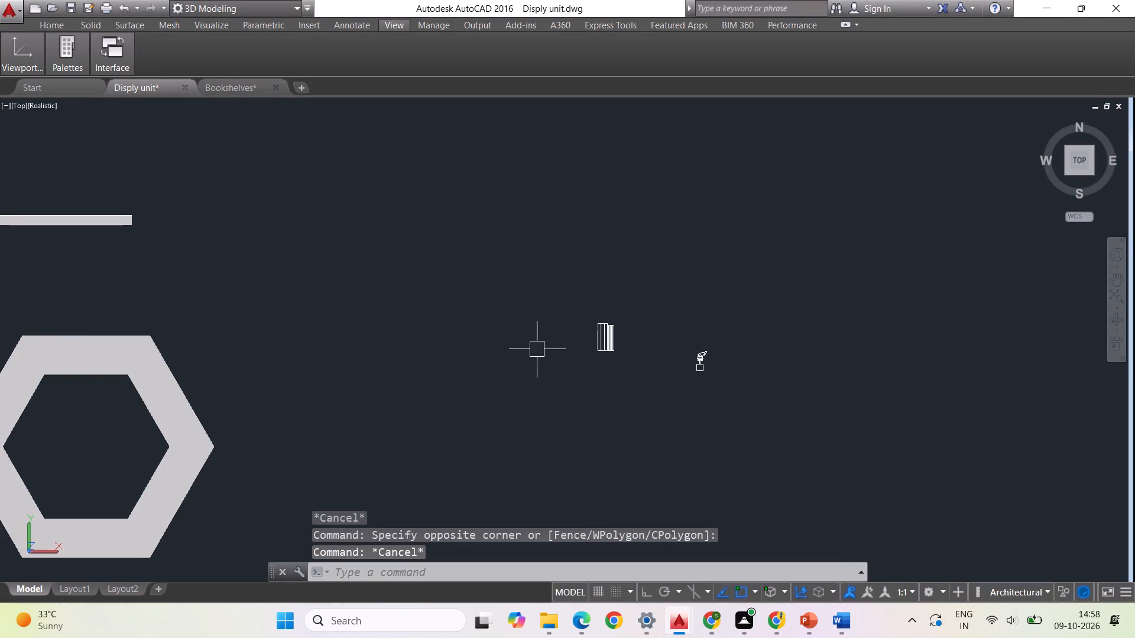
pyautogui.scroll(-2, 678, 389)
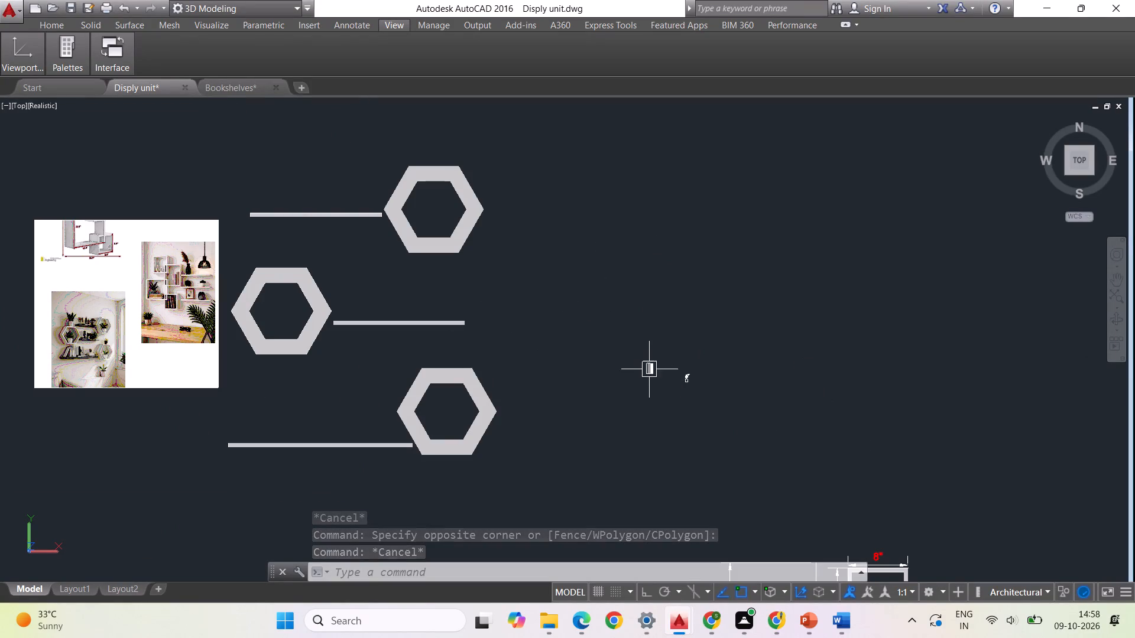
pyautogui.scroll(3, 650, 372)
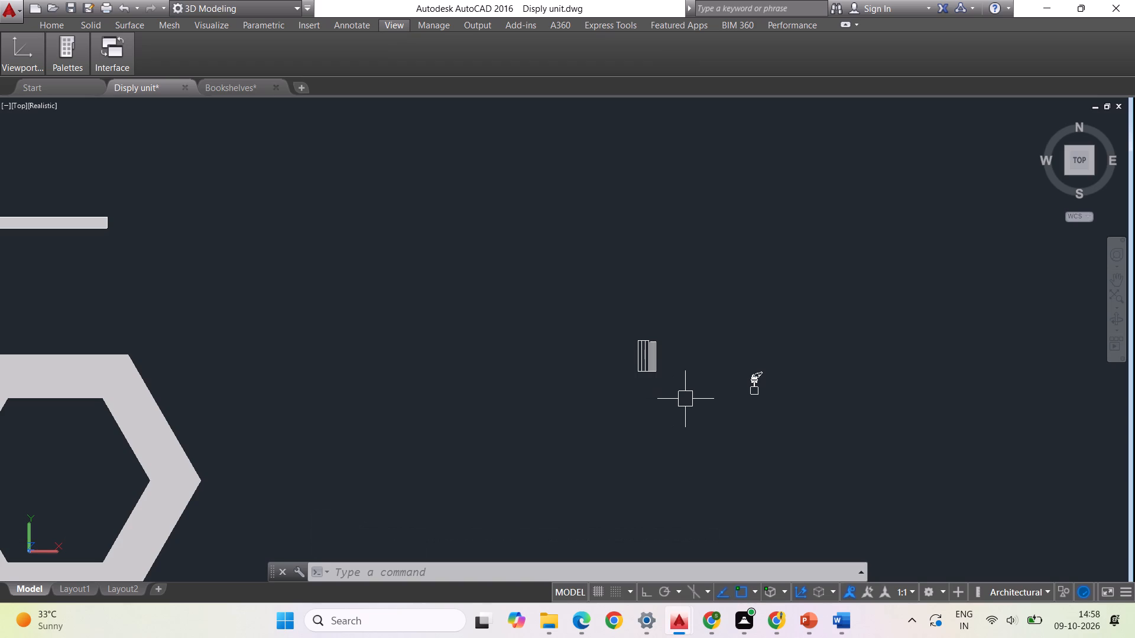
pyautogui.scroll(3, 663, 356)
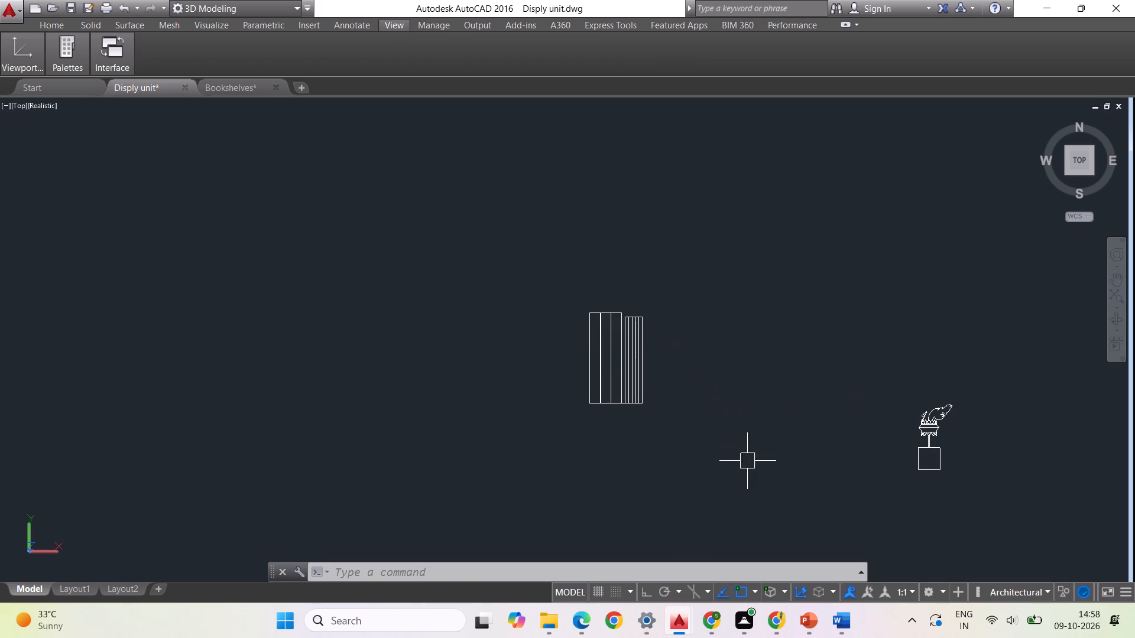
pyautogui.scroll(-2, 761, 457)
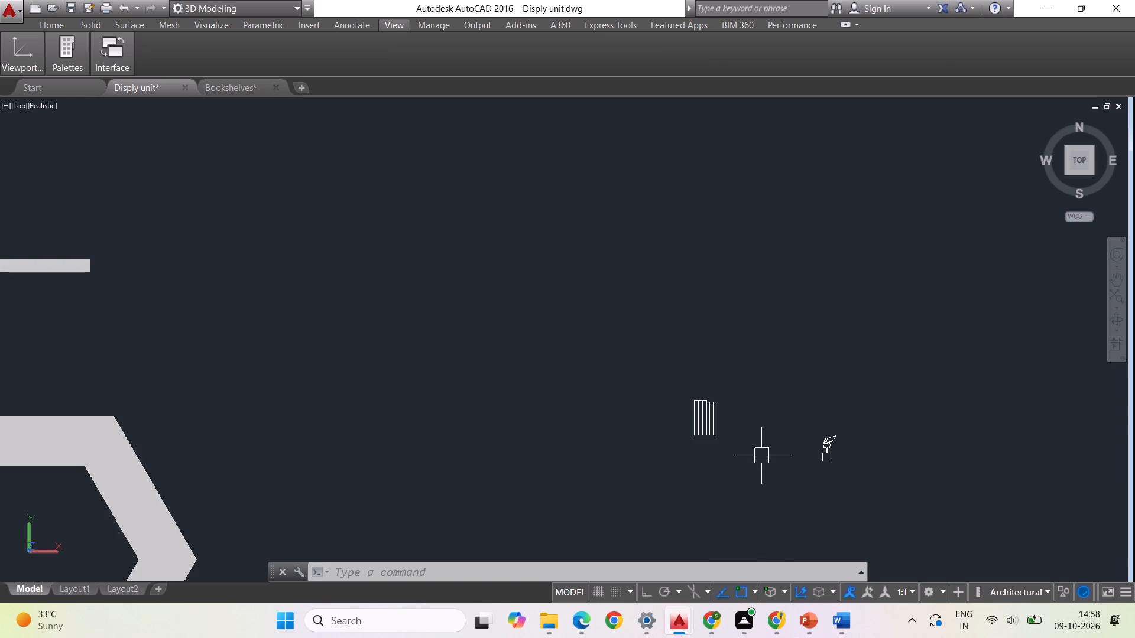
pyautogui.scroll(-2, 774, 408)
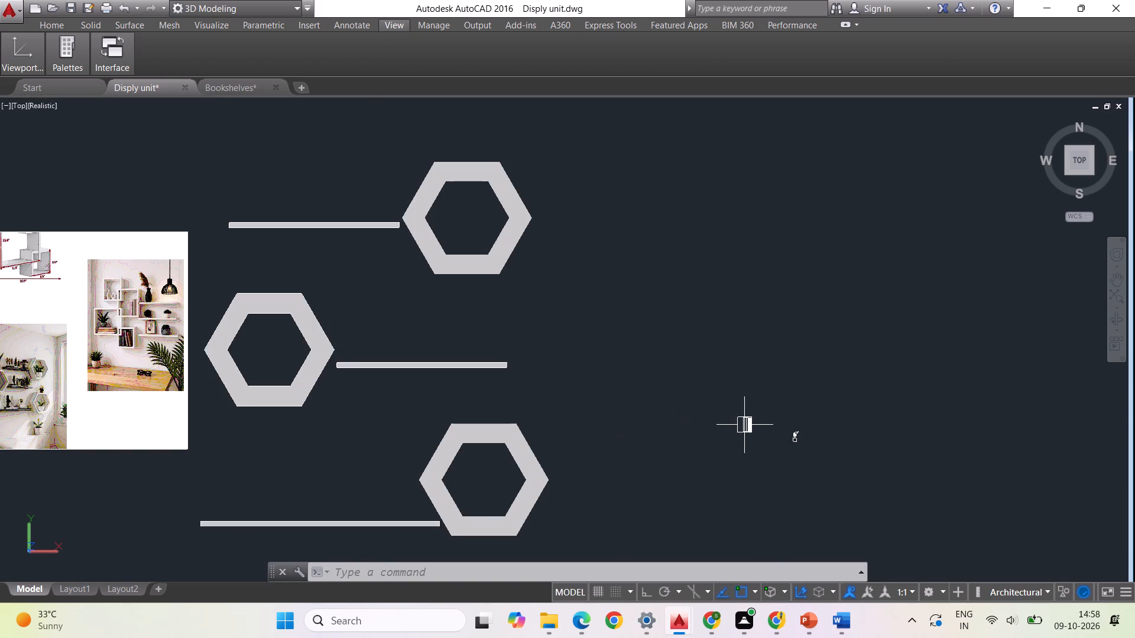
pyautogui.scroll(3, 753, 458)
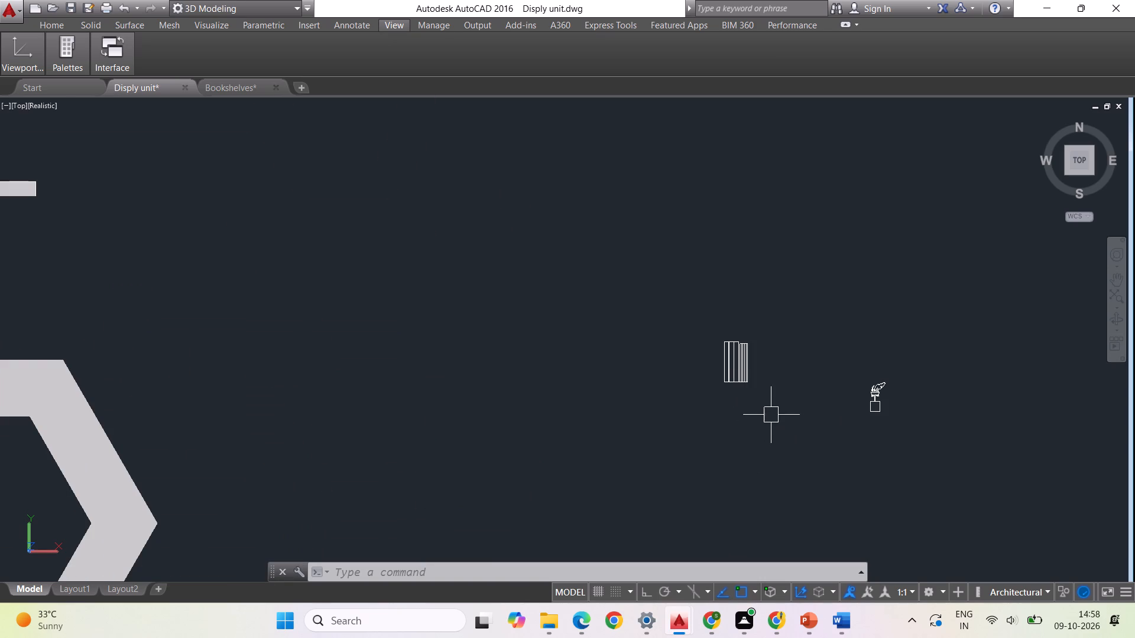
pyautogui.scroll(2, 745, 354)
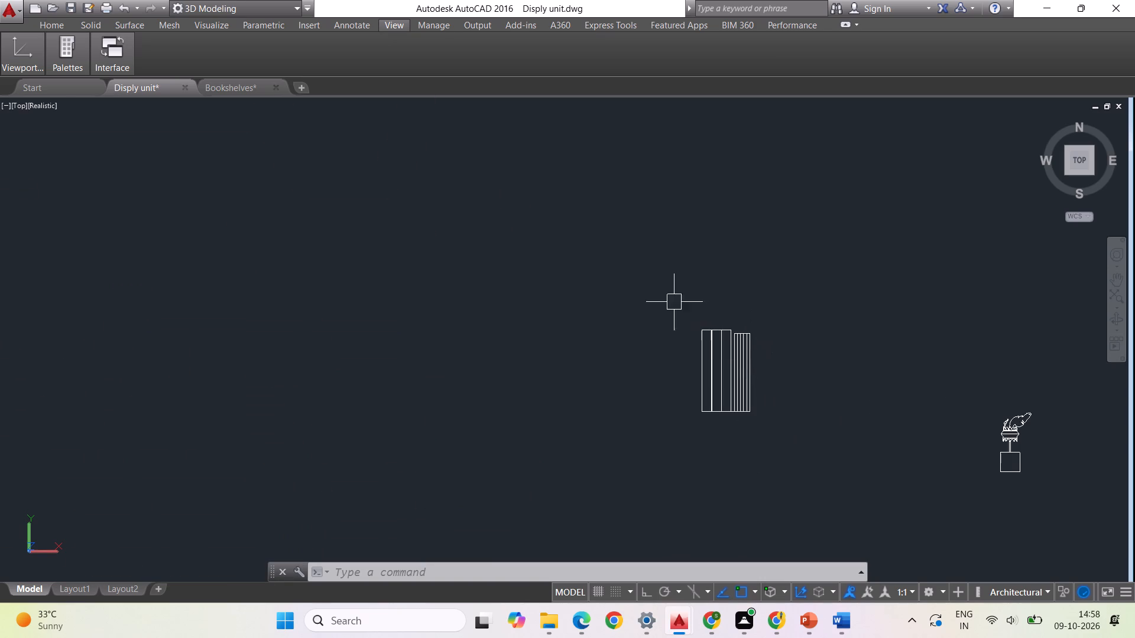
# Examine the size of the books and the flame-topped ornament against the hexagonal shelves and the square-box shelf layout.
pyautogui.scroll(-2, 711, 295)
pyautogui.scroll(-1, 771, 347)
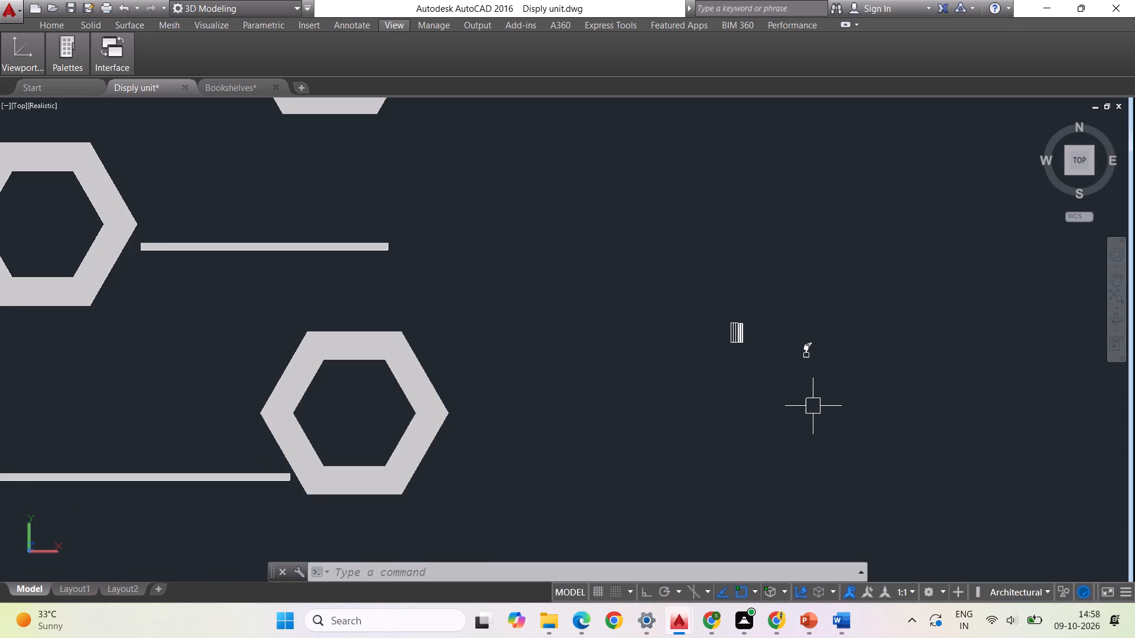
pyautogui.scroll(-1, 818, 418)
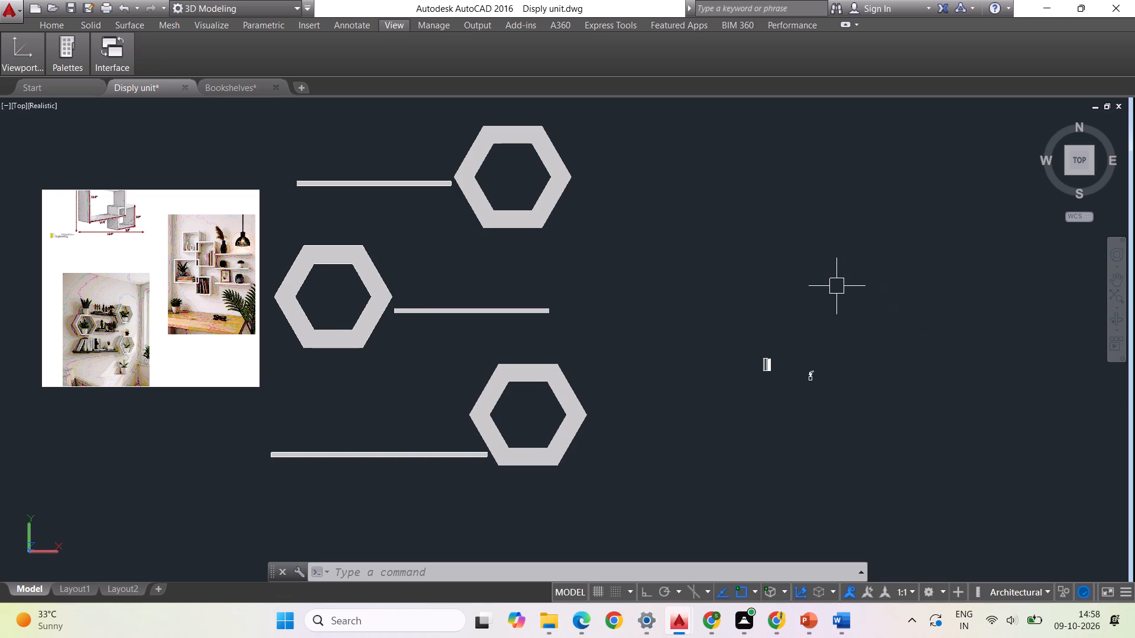
pyautogui.scroll(3, 784, 371)
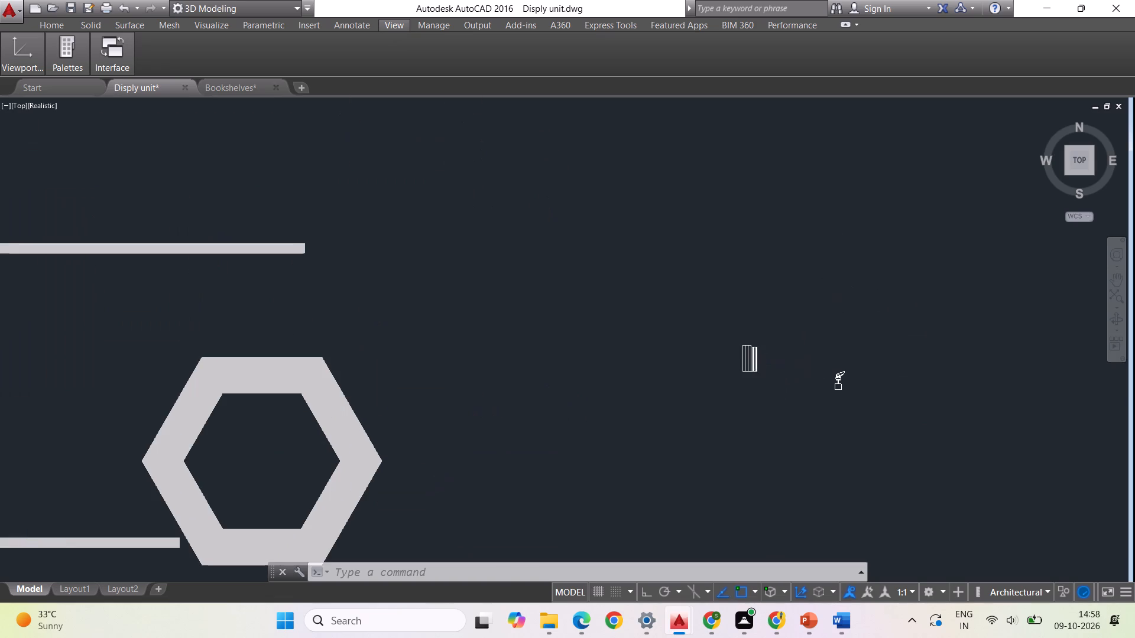
pyautogui.scroll(2, 784, 371)
pyautogui.scroll(-1, 797, 366)
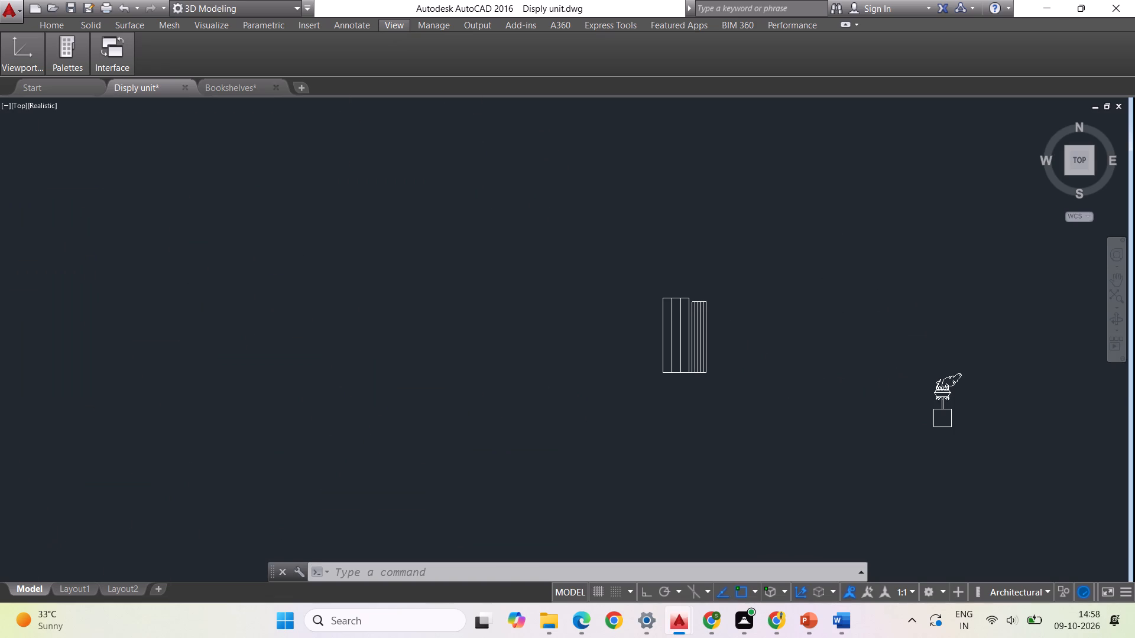
pyautogui.scroll(-1, 797, 366)
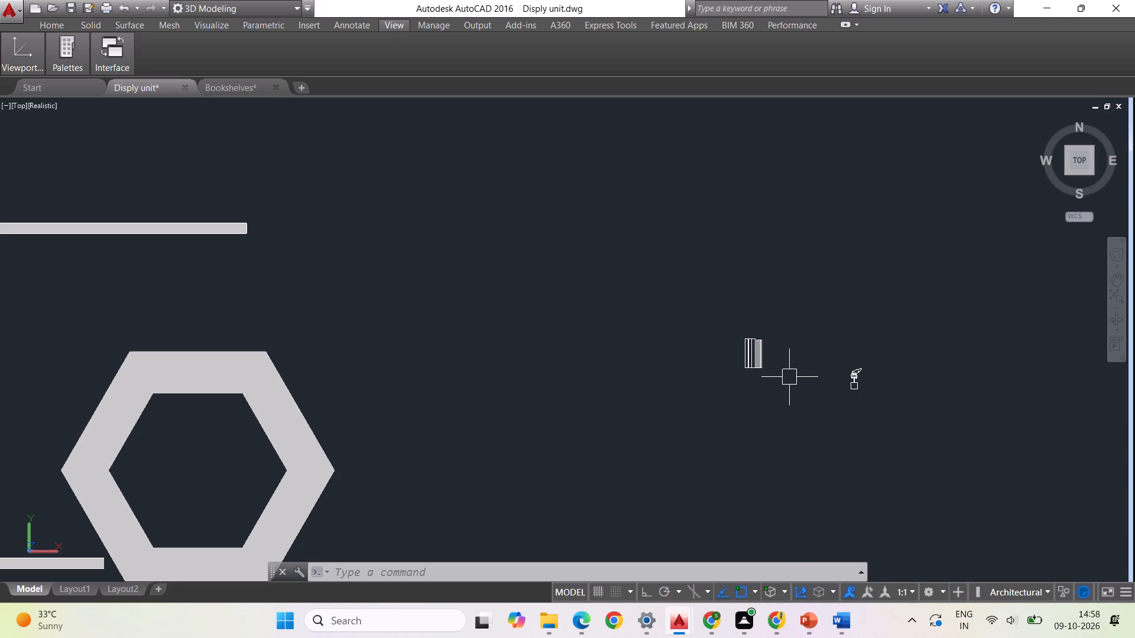
pyautogui.scroll(2, 745, 366)
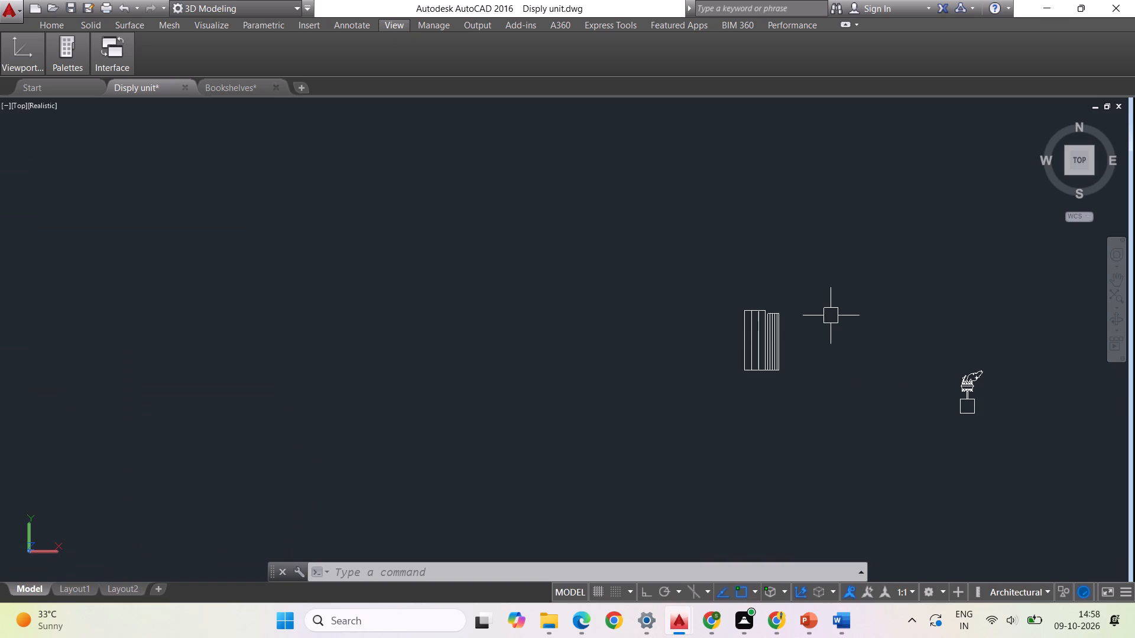
pyautogui.scroll(3, 812, 327)
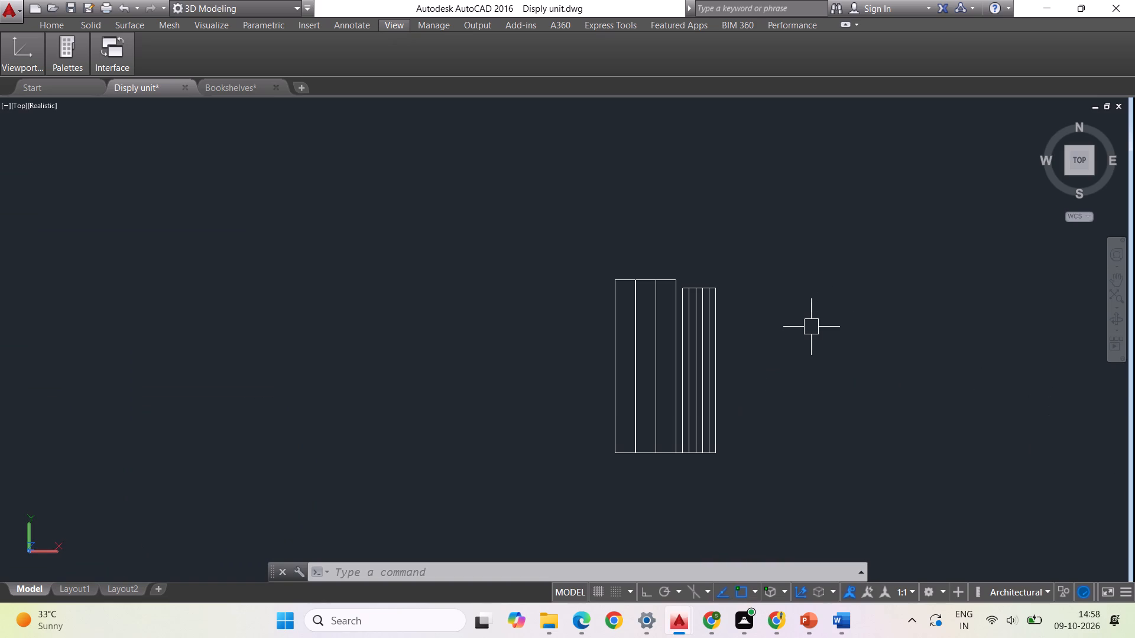
pyautogui.scroll(-2, 811, 327)
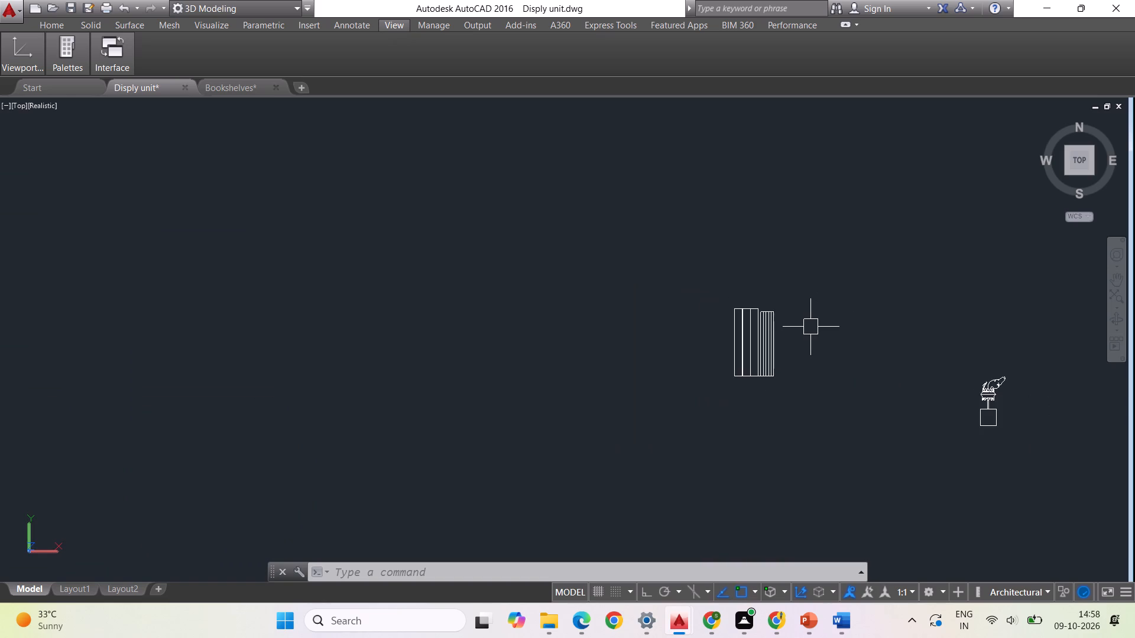
pyautogui.scroll(-2, 811, 327)
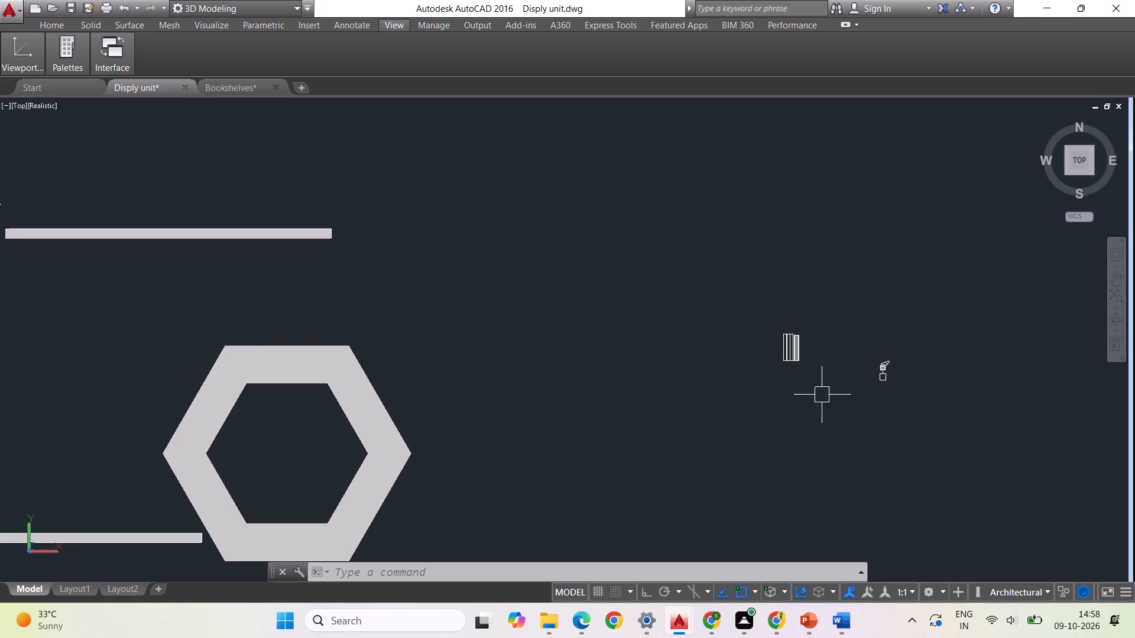
pyautogui.scroll(-2, 572, 347)
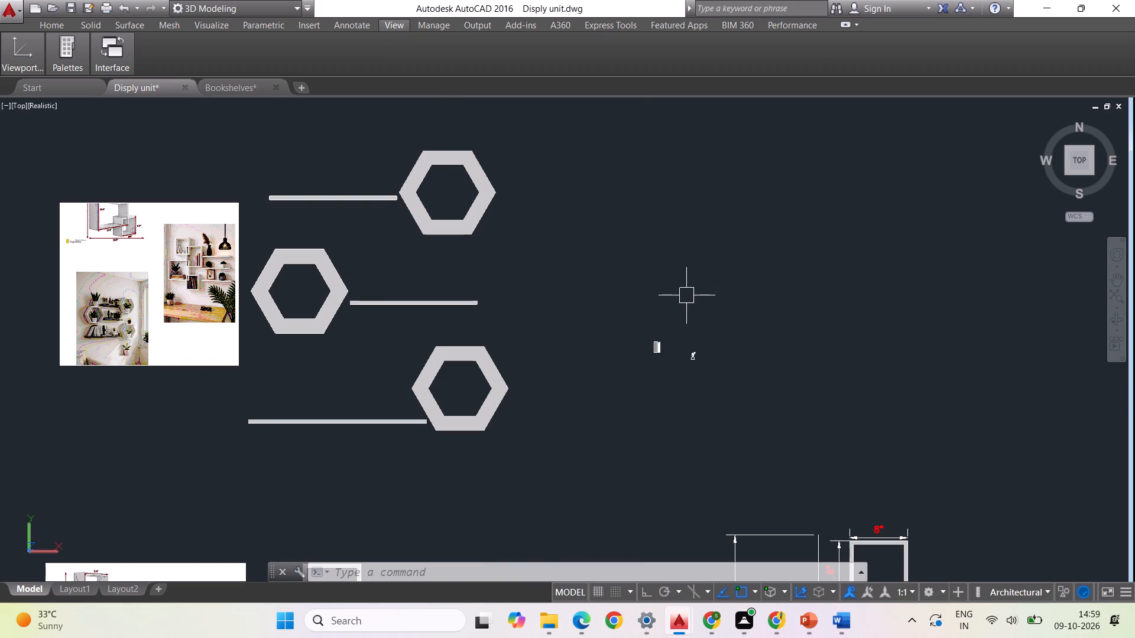
pyautogui.scroll(-1, 673, 284)
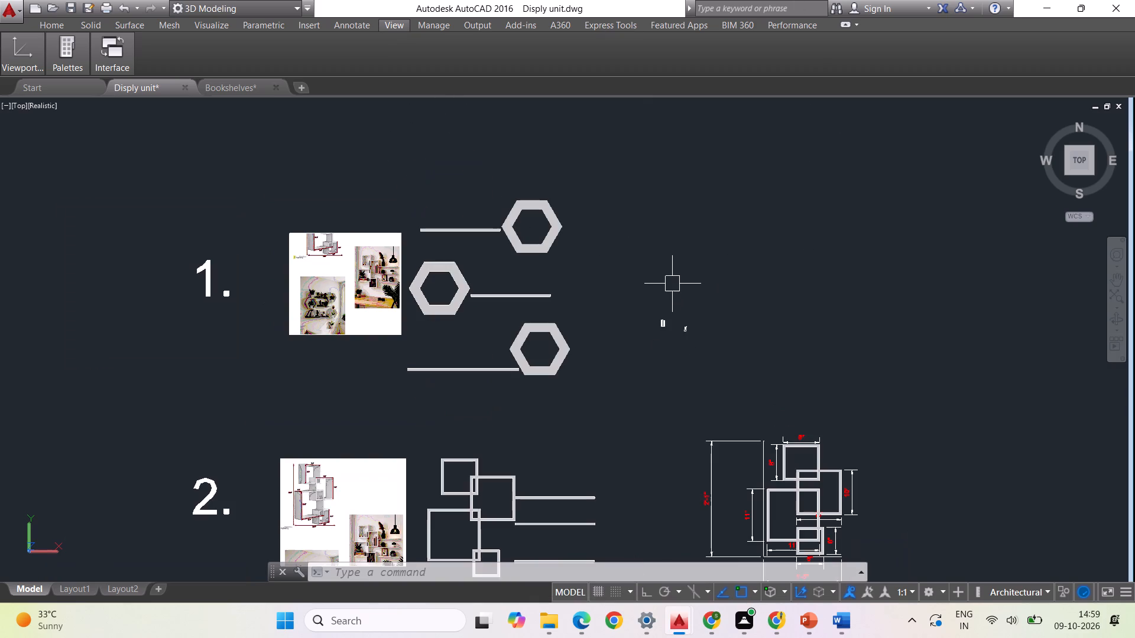
# Scale the books and the flame-topped ornament together by reference from the books' lower-left corner, enlarging the books' overall width to nearly double.
pyautogui.scroll(5, 670, 330)
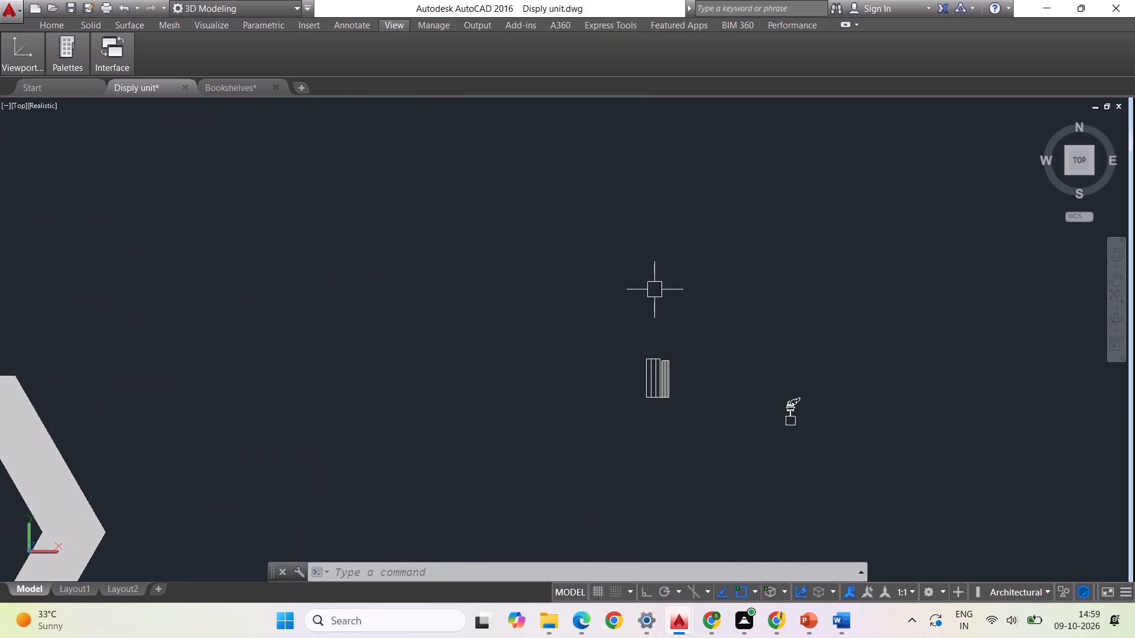
pyautogui.moveTo(857, 464); pyautogui.dragTo(849, 461)
pyautogui.click(583, 309)
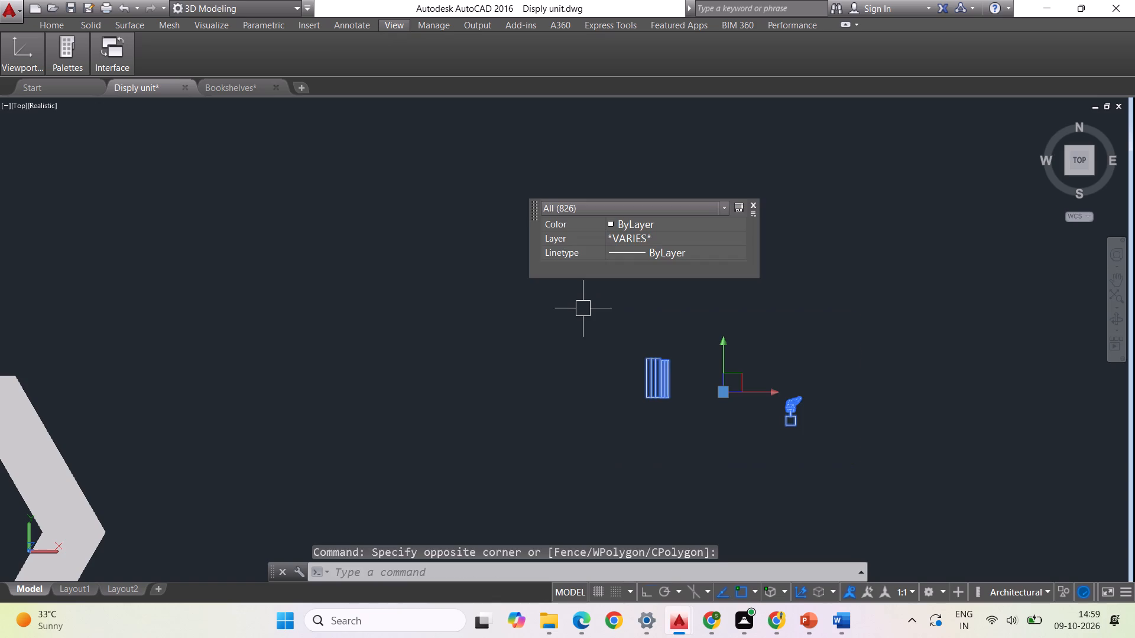
pyautogui.write('SCALE')
pyautogui.press('Return')
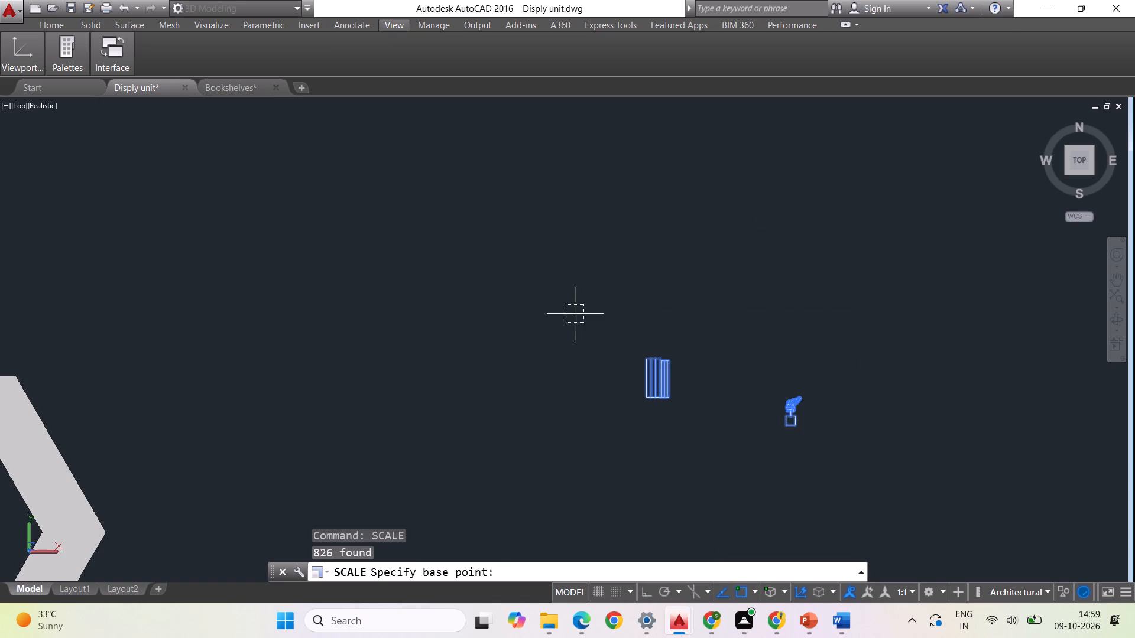
pyautogui.scroll(3, 648, 395)
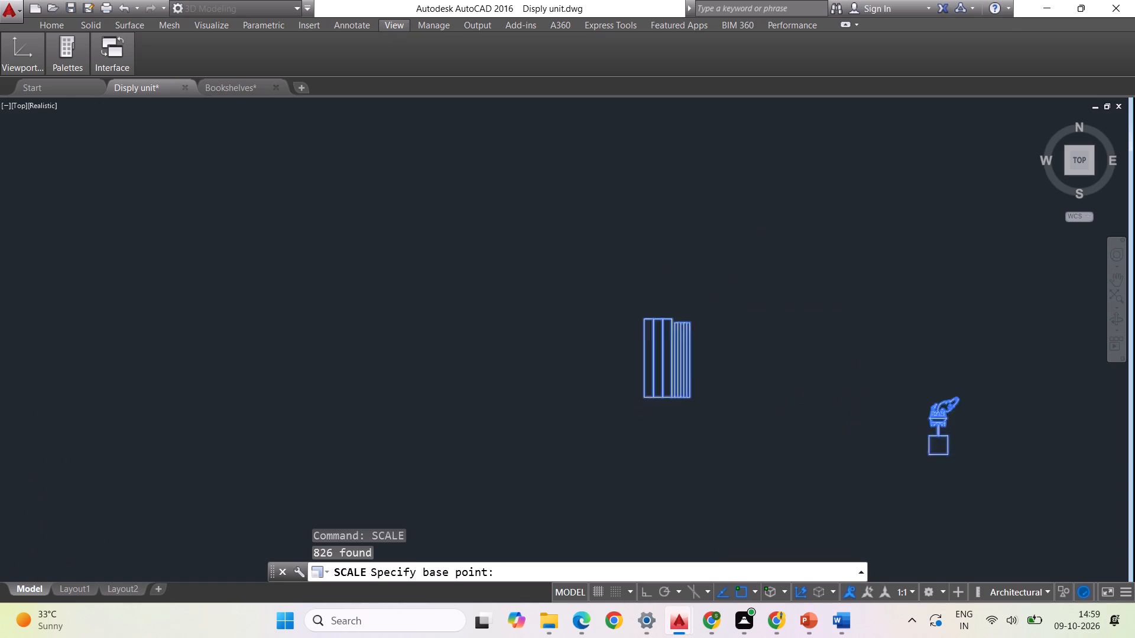
pyautogui.click(640, 397)
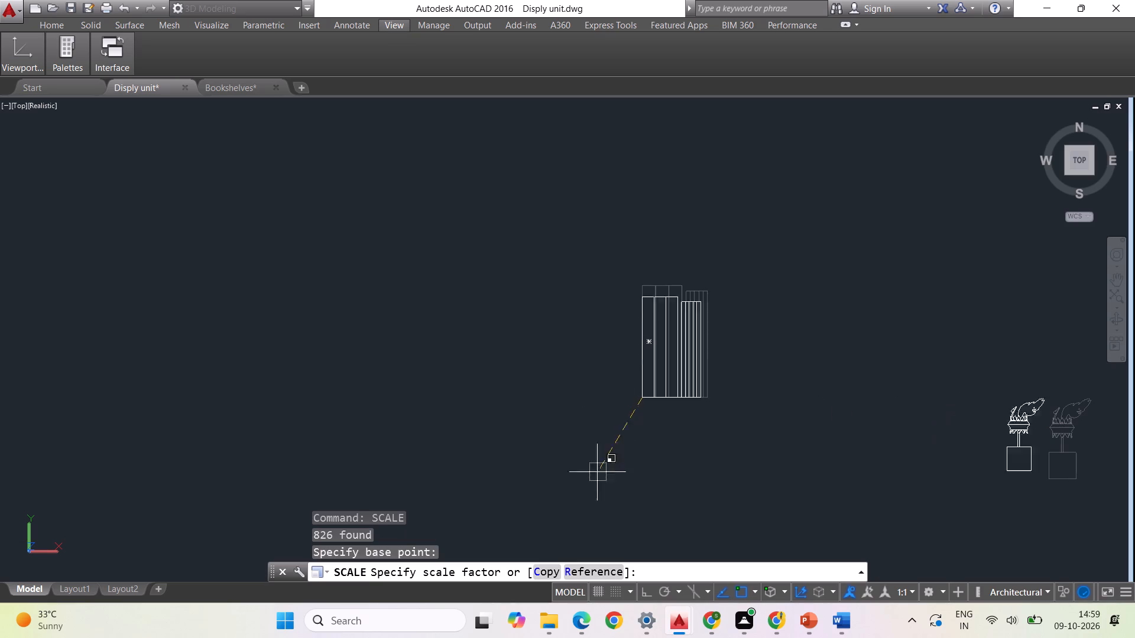
pyautogui.click(588, 571)
pyautogui.click(644, 400)
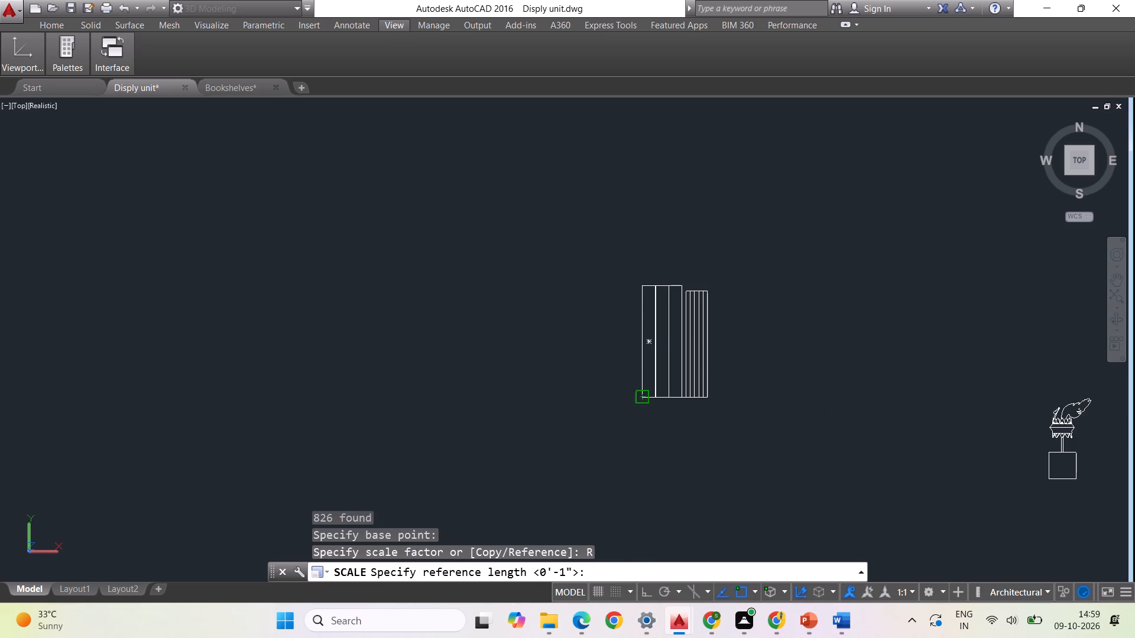
pyautogui.scroll(3, 714, 399)
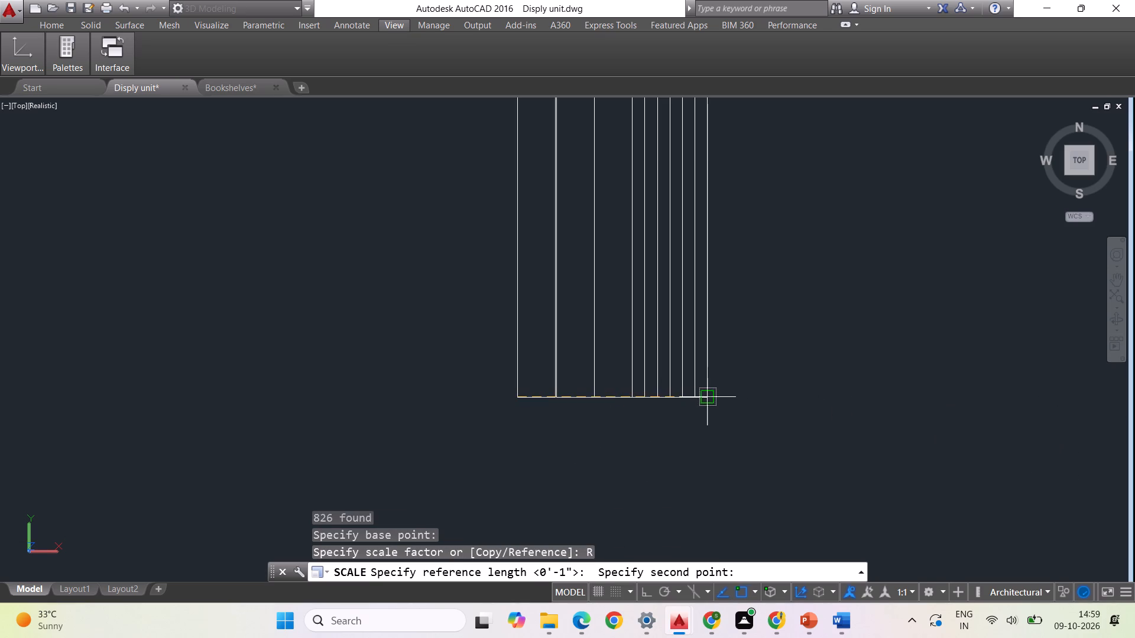
pyautogui.click(711, 396)
pyautogui.scroll(-3, 648, 385)
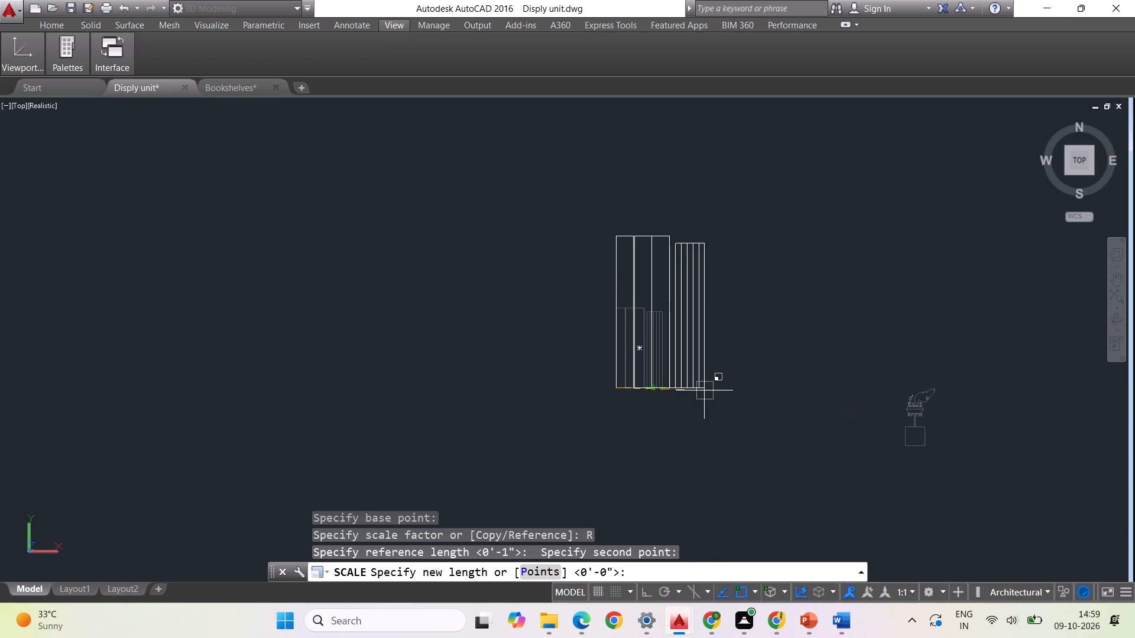
pyautogui.click(705, 391)
pyautogui.press('Escape')
# Copy the flame-topped ornament to just above the left part of the top straight shelf in design 1.
pyautogui.scroll(-4, 730, 414)
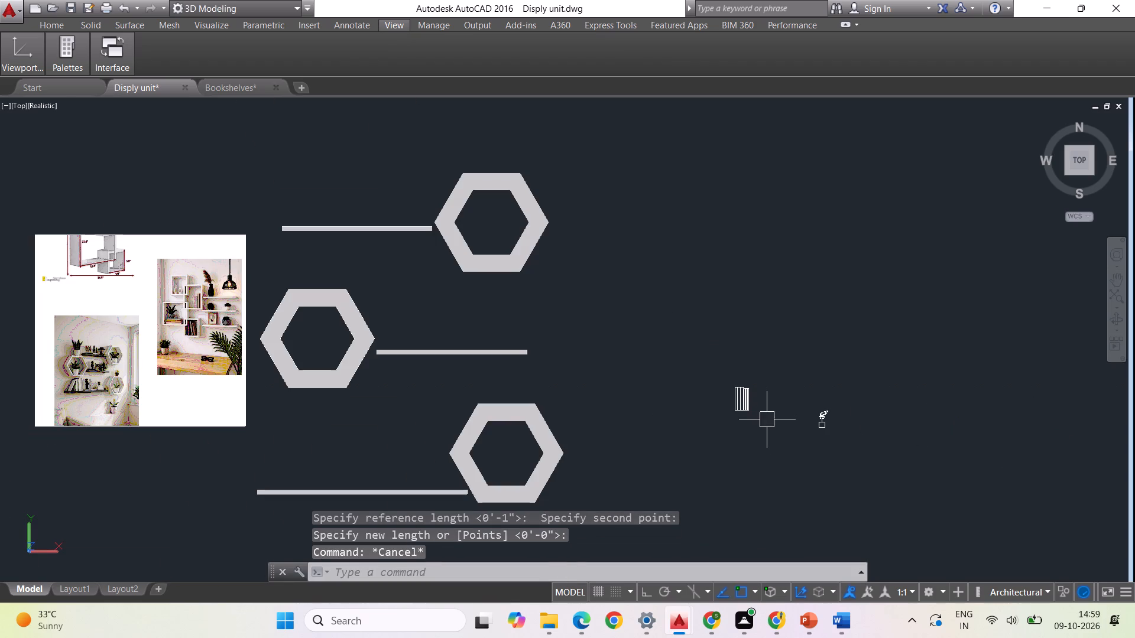
pyautogui.scroll(-3, 750, 373)
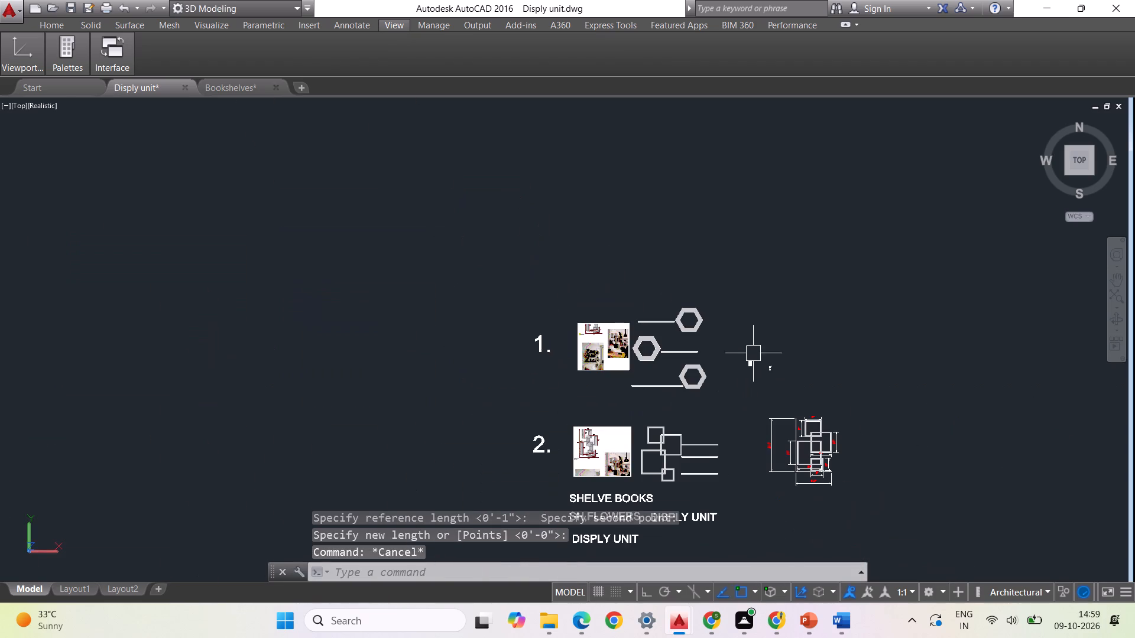
pyautogui.scroll(2, 732, 379)
pyautogui.scroll(2, 539, 305)
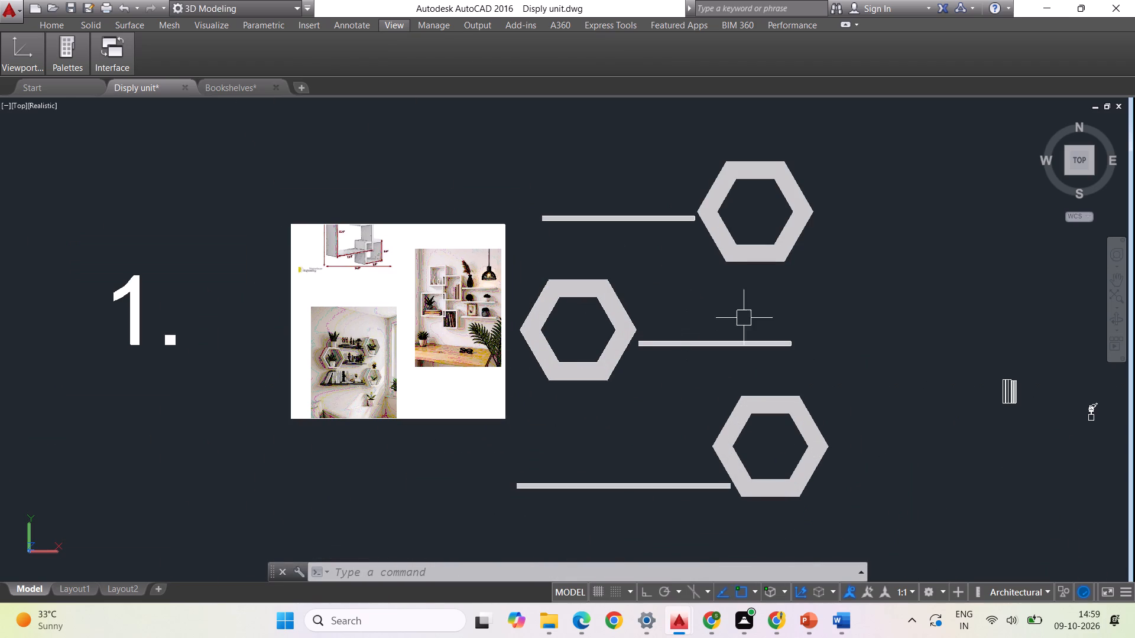
pyautogui.scroll(-1, 867, 417)
pyautogui.moveTo(1043, 441); pyautogui.dragTo(1035, 437)
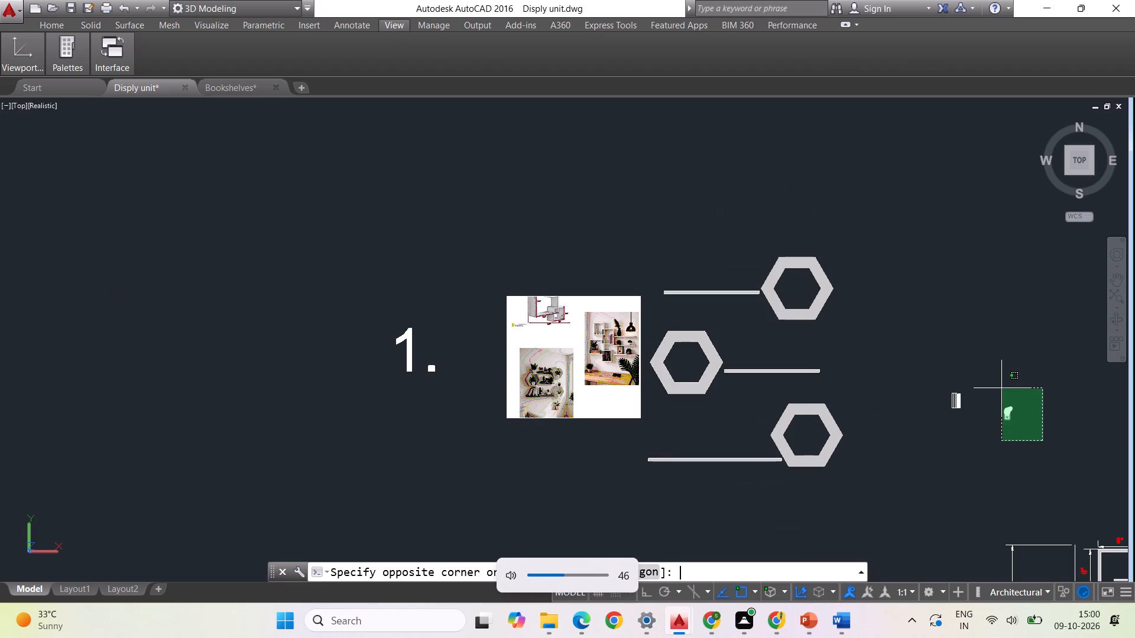
pyautogui.click(1001, 388)
pyautogui.rightClick(860, 479)
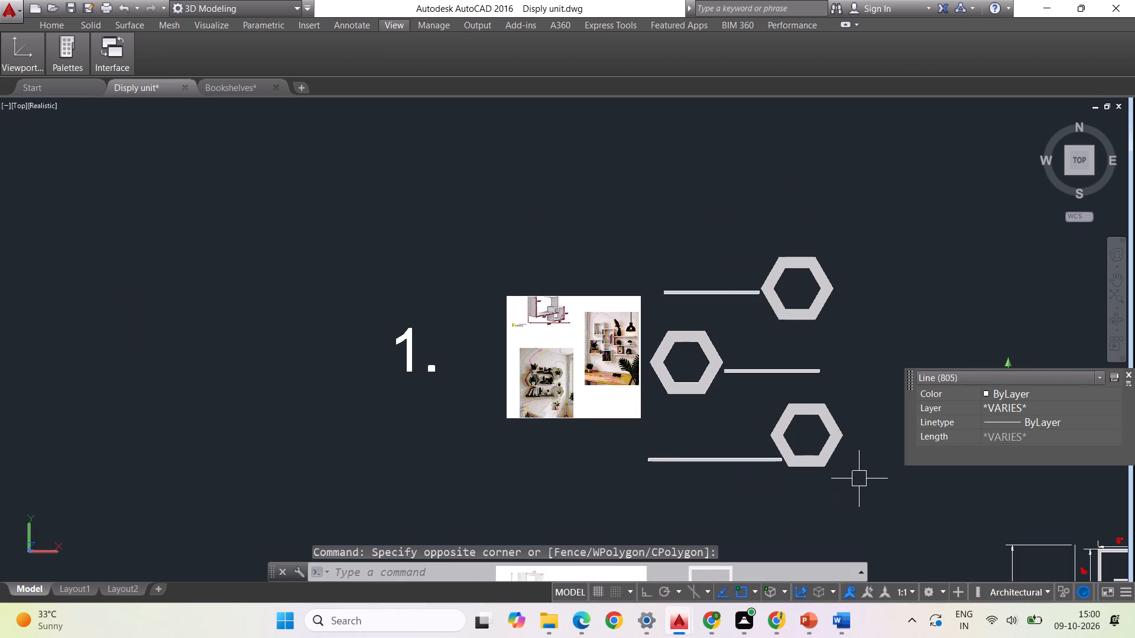
pyautogui.click(911, 274)
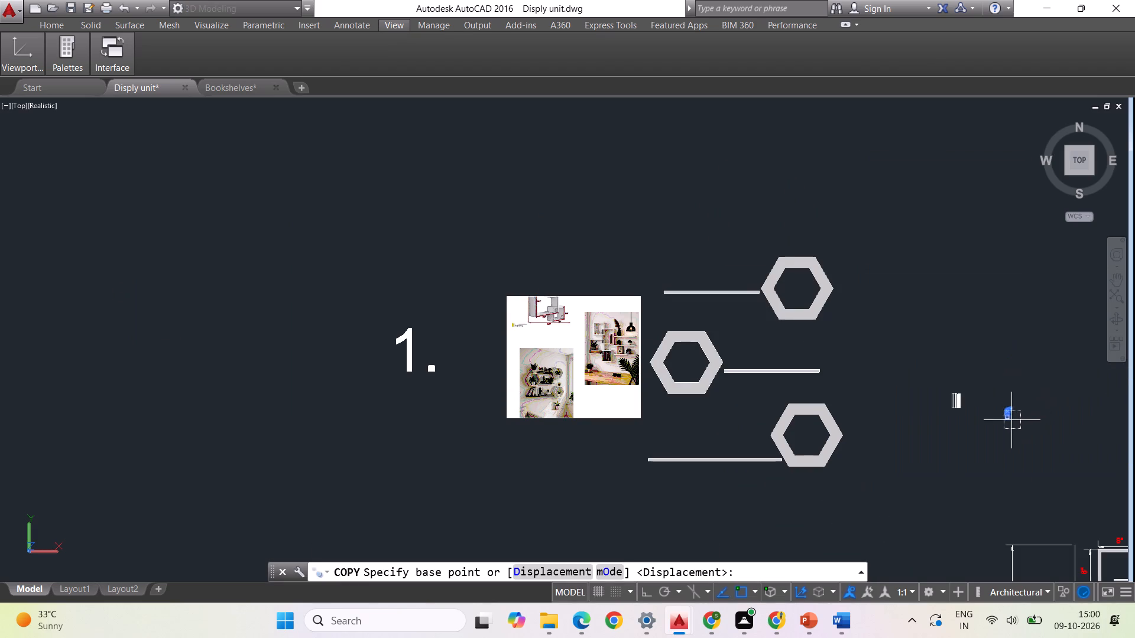
pyautogui.click(1011, 421)
pyautogui.scroll(2, 683, 272)
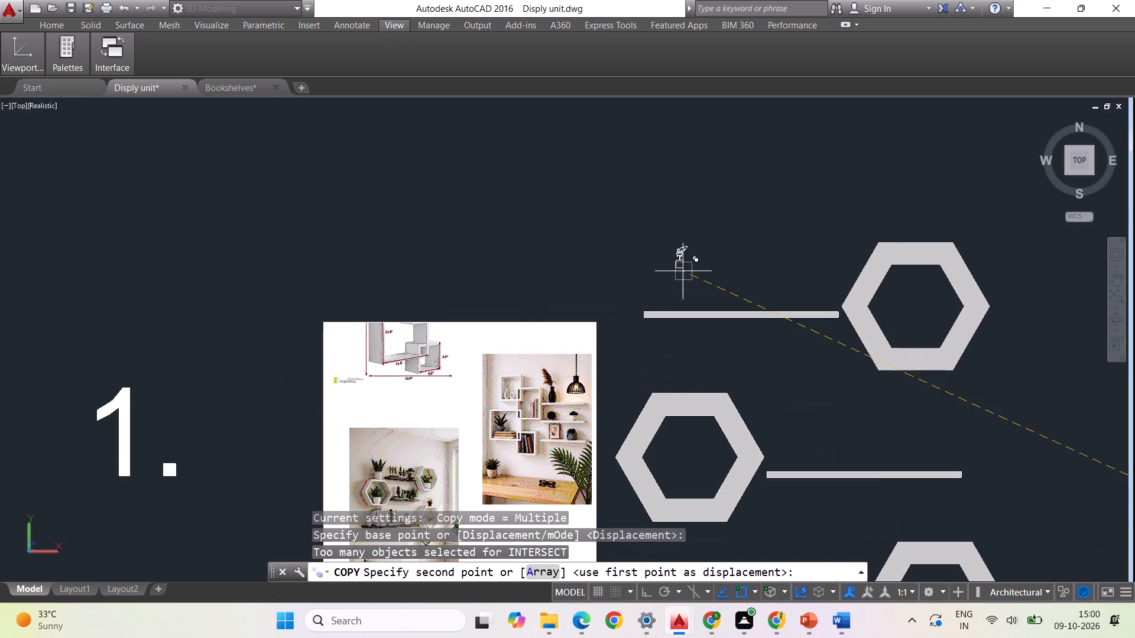
pyautogui.click(683, 272)
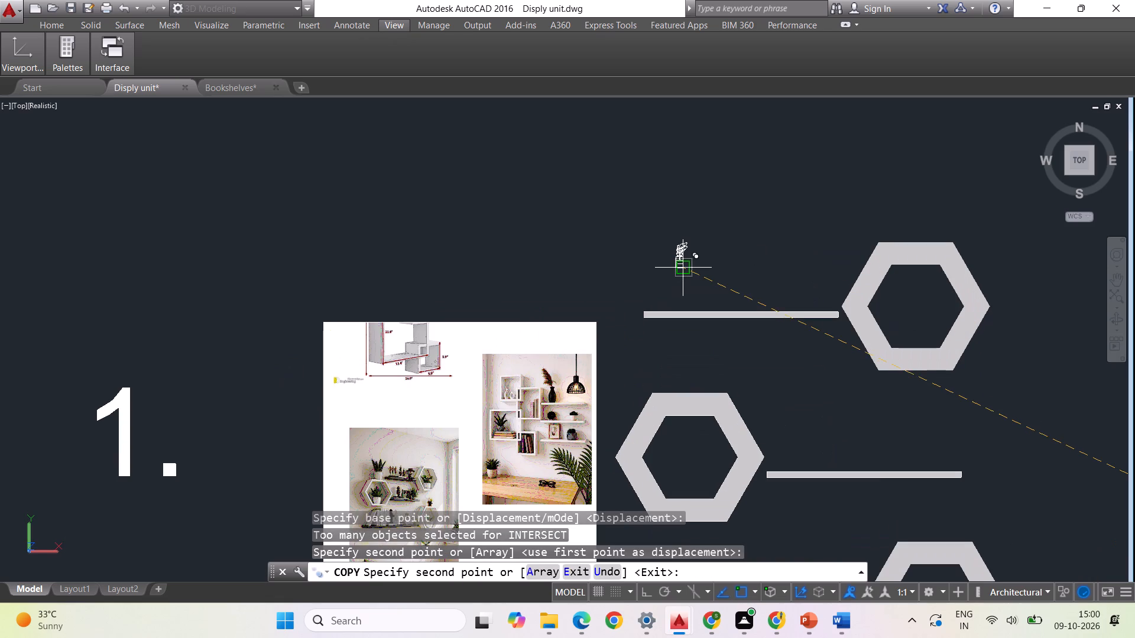
pyautogui.press('Escape')
# Scale the copied ornament by reference from its base square's lower-right corner, enlarging the square's width to about three and a half times.
pyautogui.click(712, 275)
pyautogui.click(635, 214)
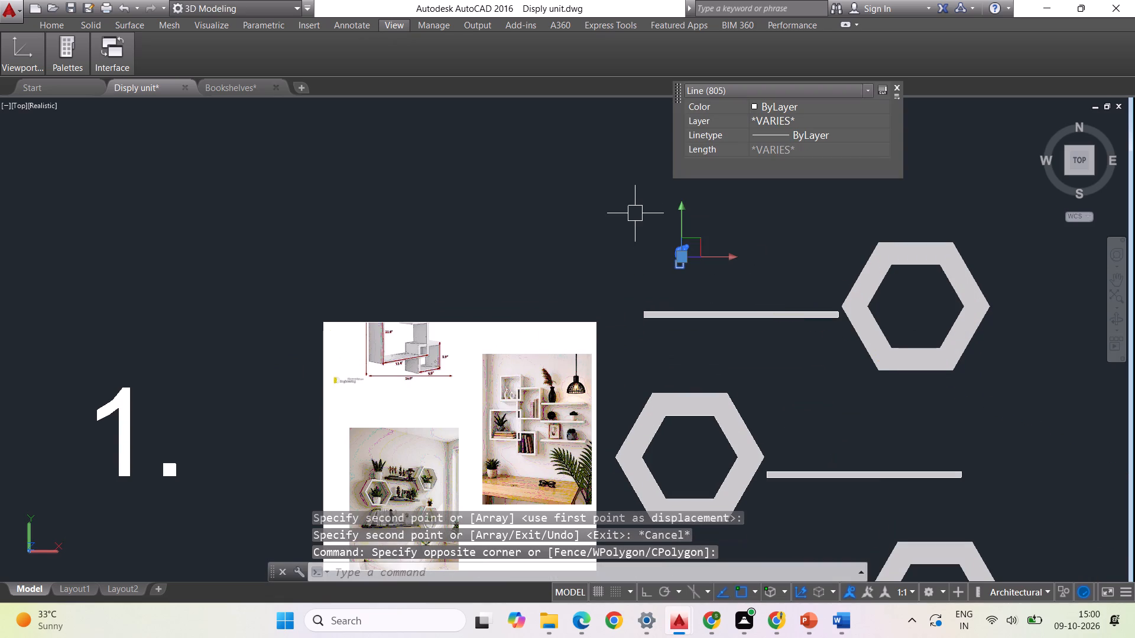
pyautogui.write('SCALE')
pyautogui.press('Return')
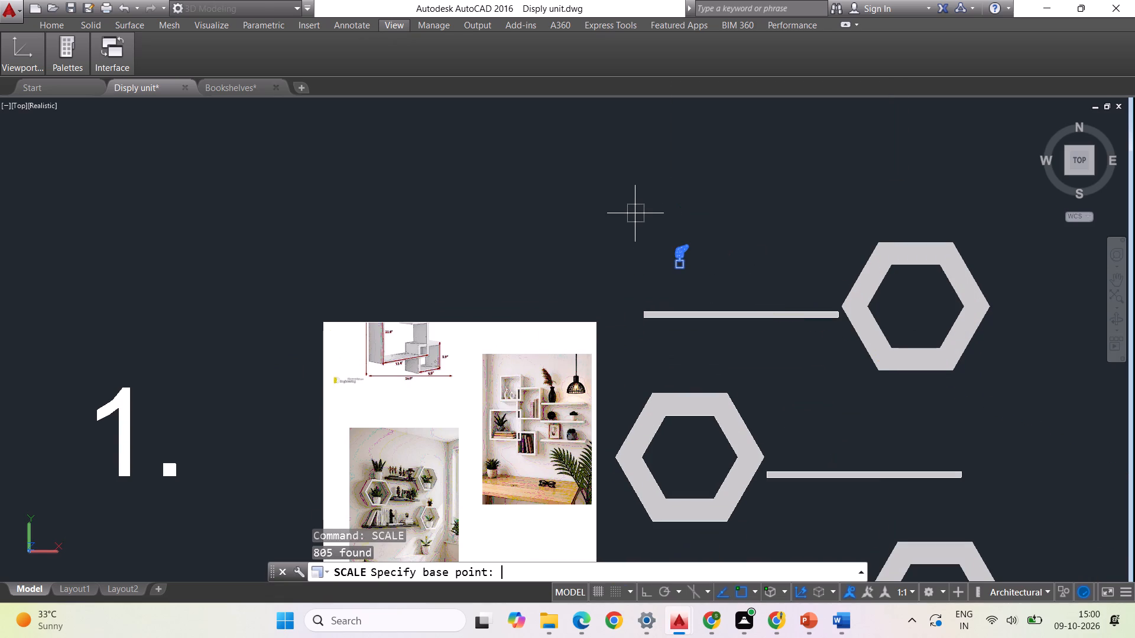
pyautogui.scroll(3, 685, 279)
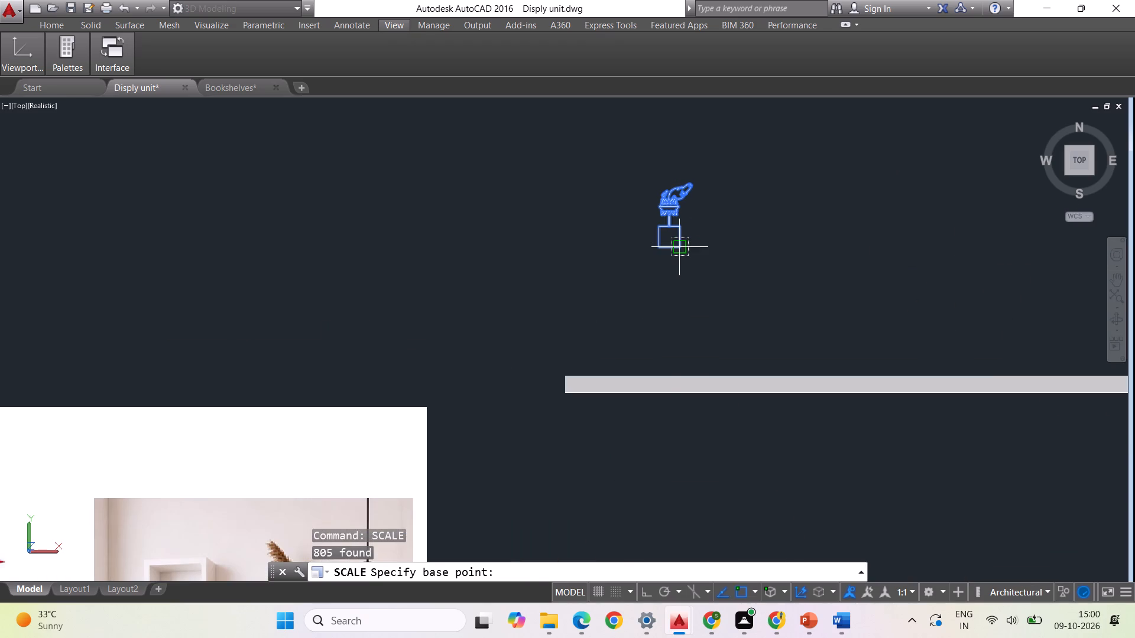
pyautogui.click(679, 243)
pyautogui.click(597, 572)
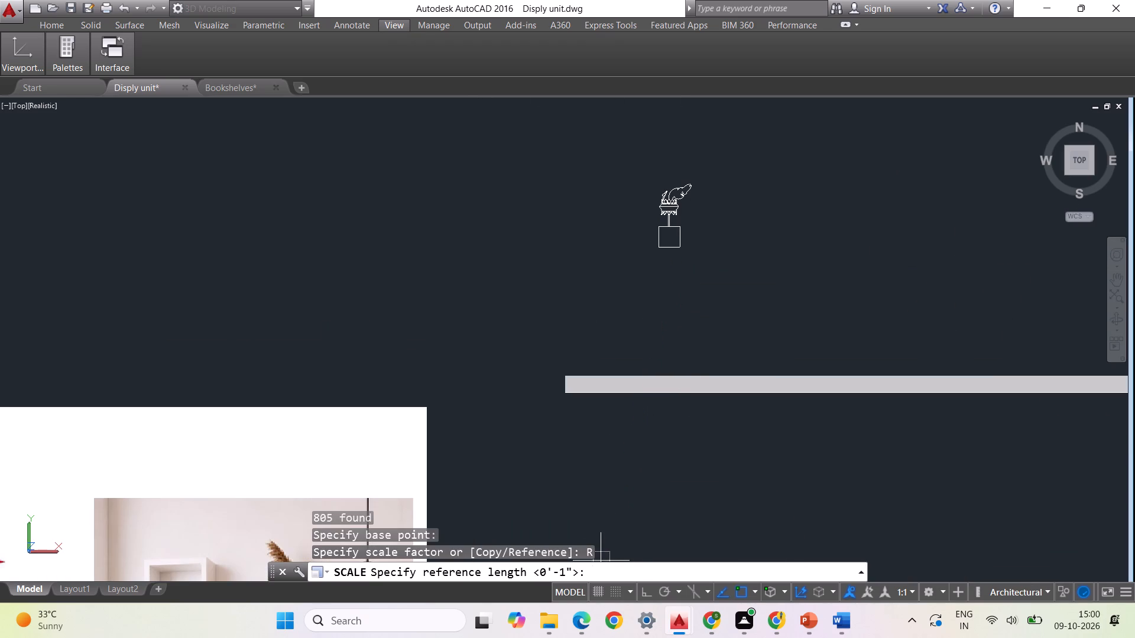
pyautogui.click(661, 246)
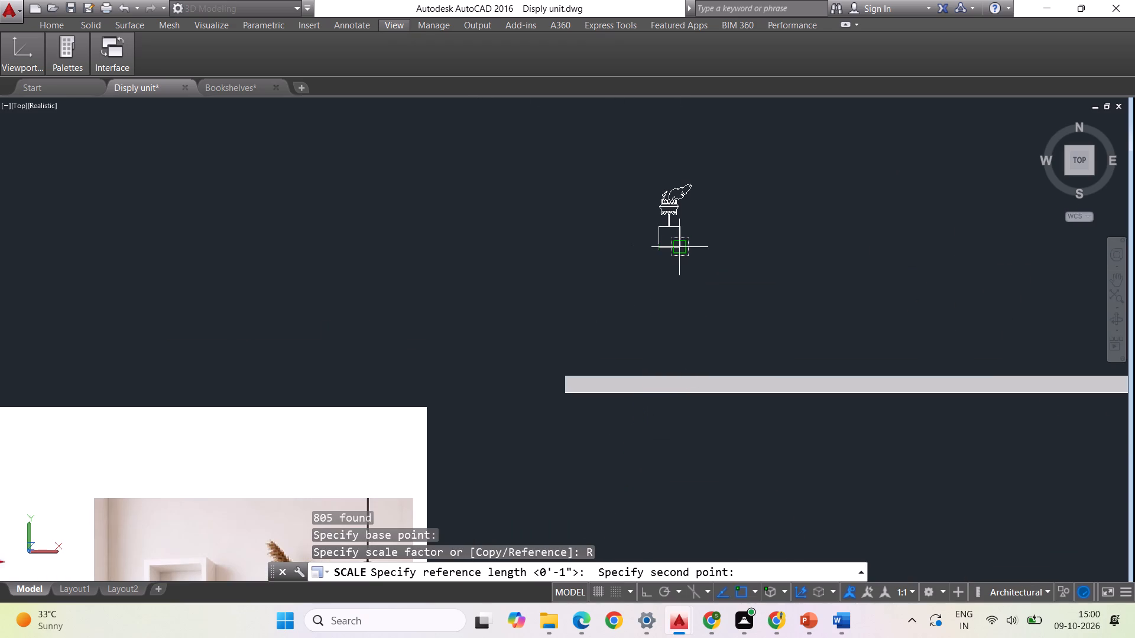
pyautogui.click(683, 247)
pyautogui.scroll(-3, 737, 291)
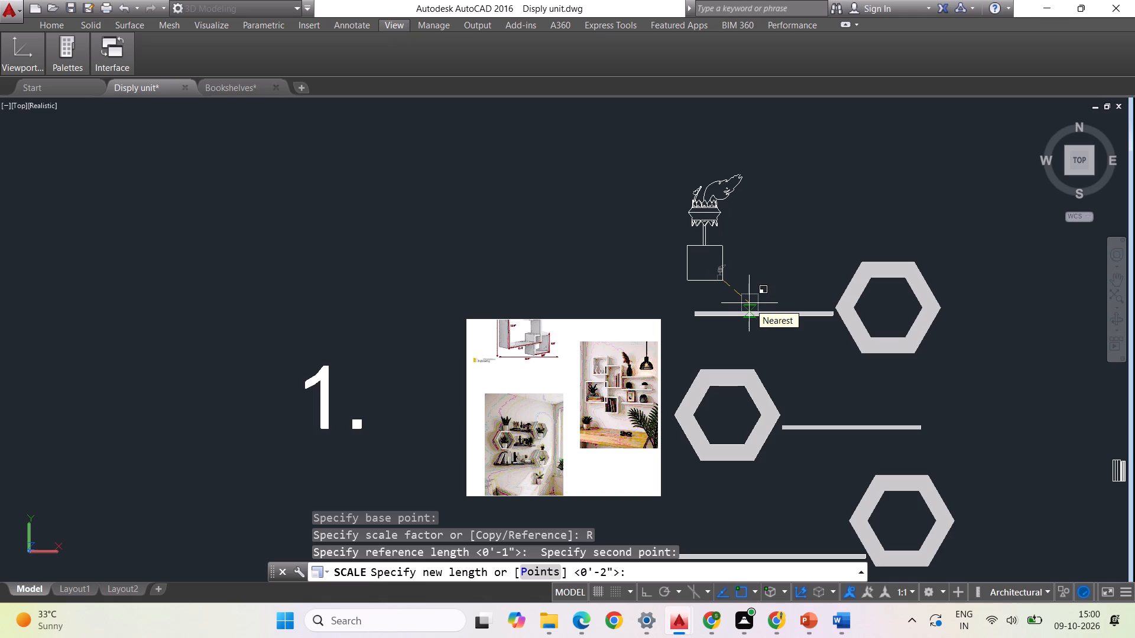
pyautogui.click(740, 293)
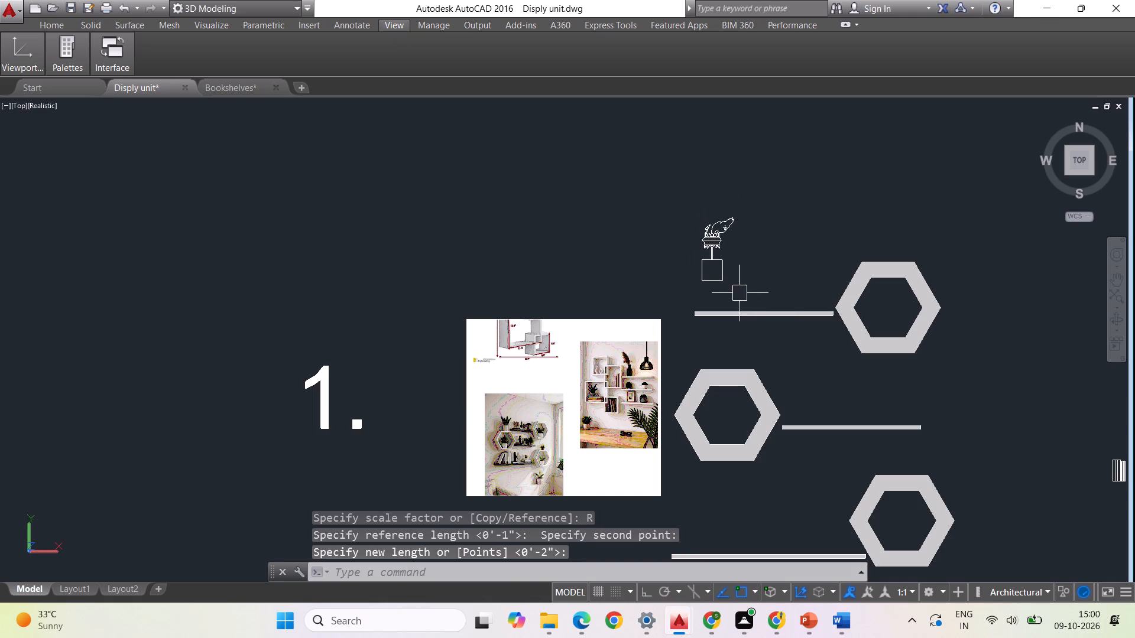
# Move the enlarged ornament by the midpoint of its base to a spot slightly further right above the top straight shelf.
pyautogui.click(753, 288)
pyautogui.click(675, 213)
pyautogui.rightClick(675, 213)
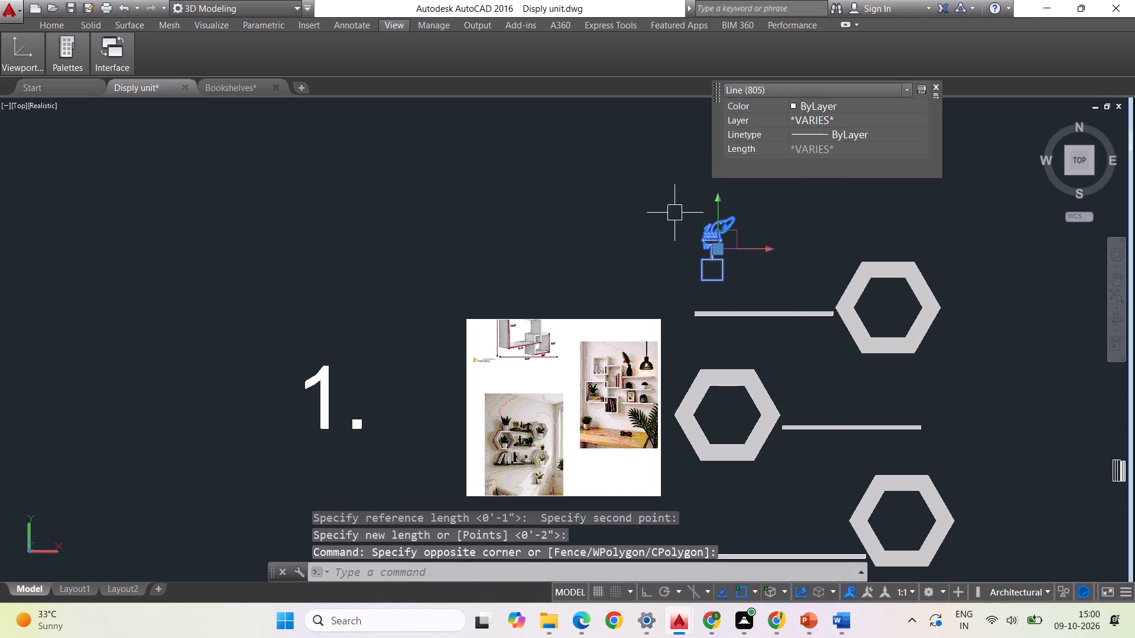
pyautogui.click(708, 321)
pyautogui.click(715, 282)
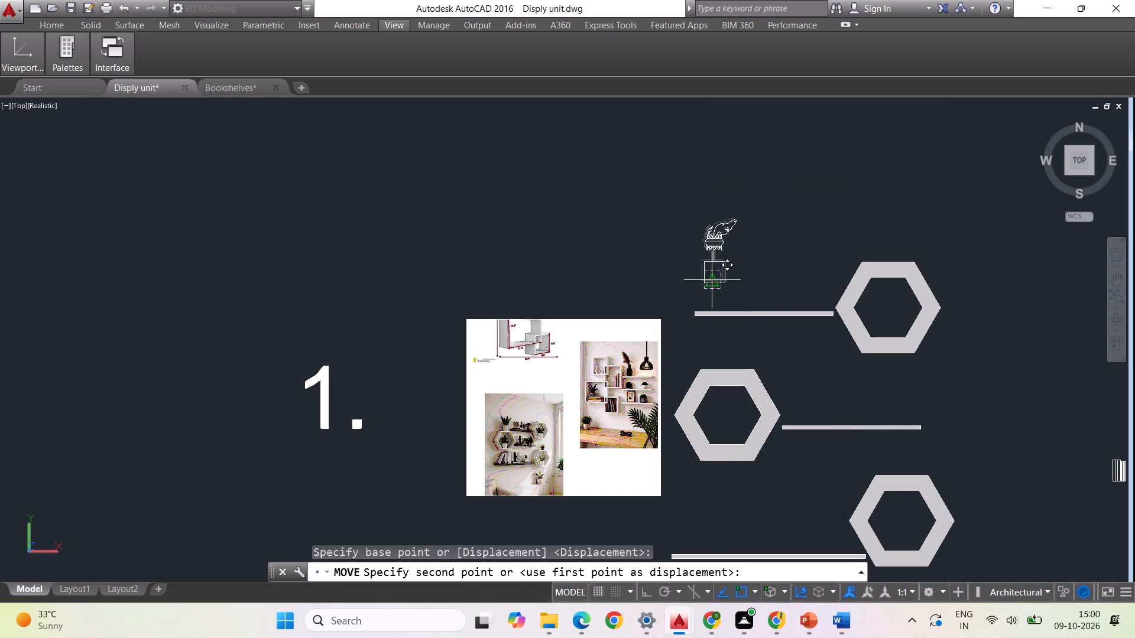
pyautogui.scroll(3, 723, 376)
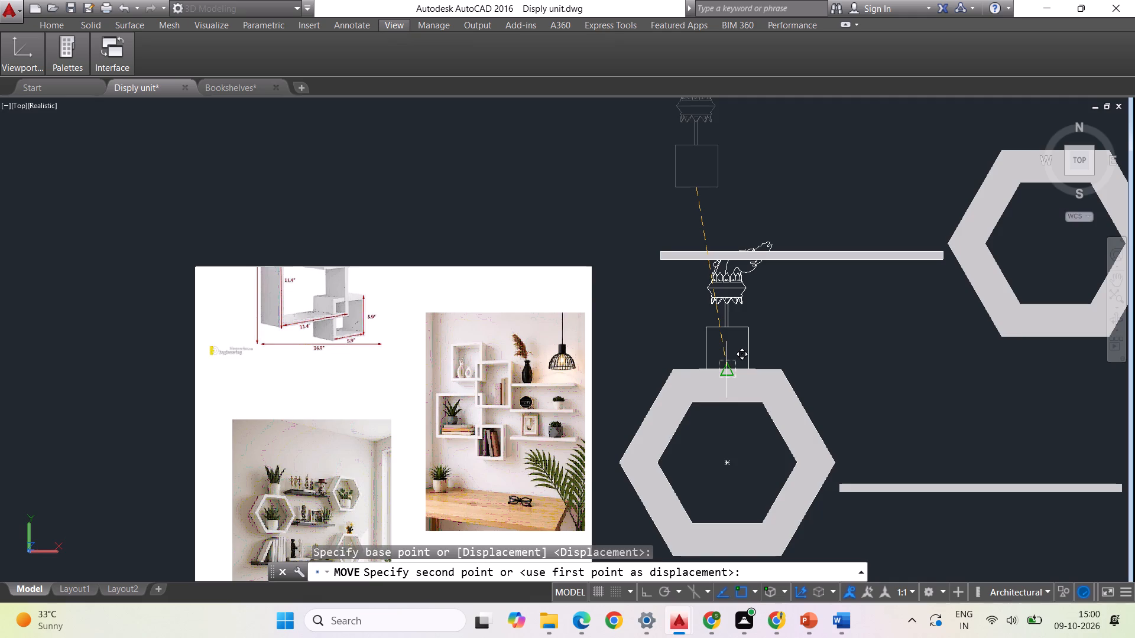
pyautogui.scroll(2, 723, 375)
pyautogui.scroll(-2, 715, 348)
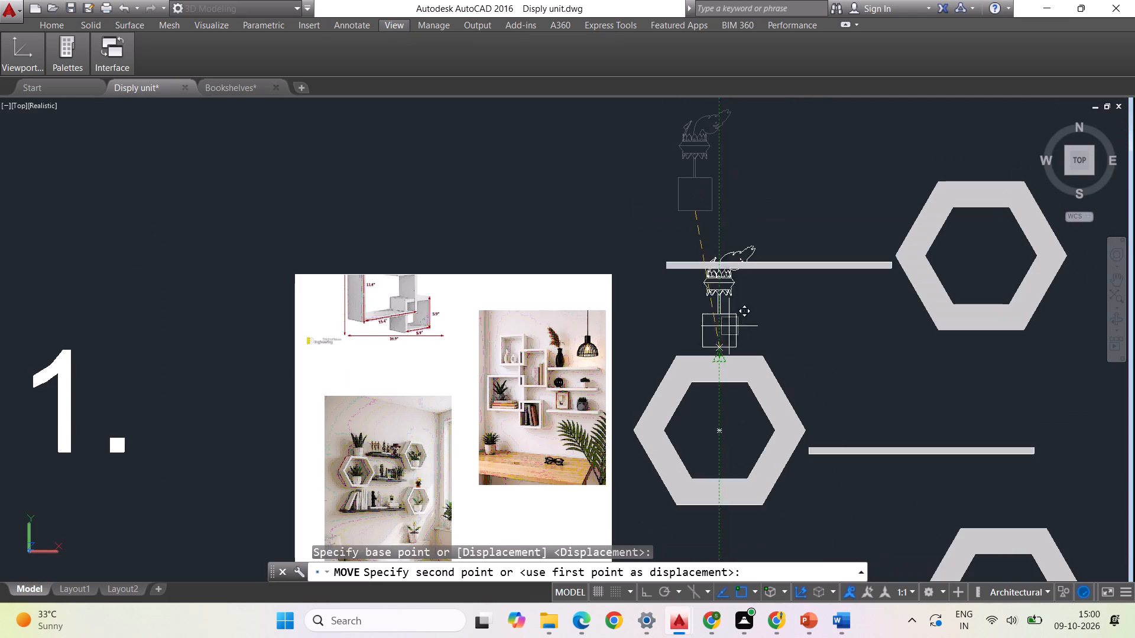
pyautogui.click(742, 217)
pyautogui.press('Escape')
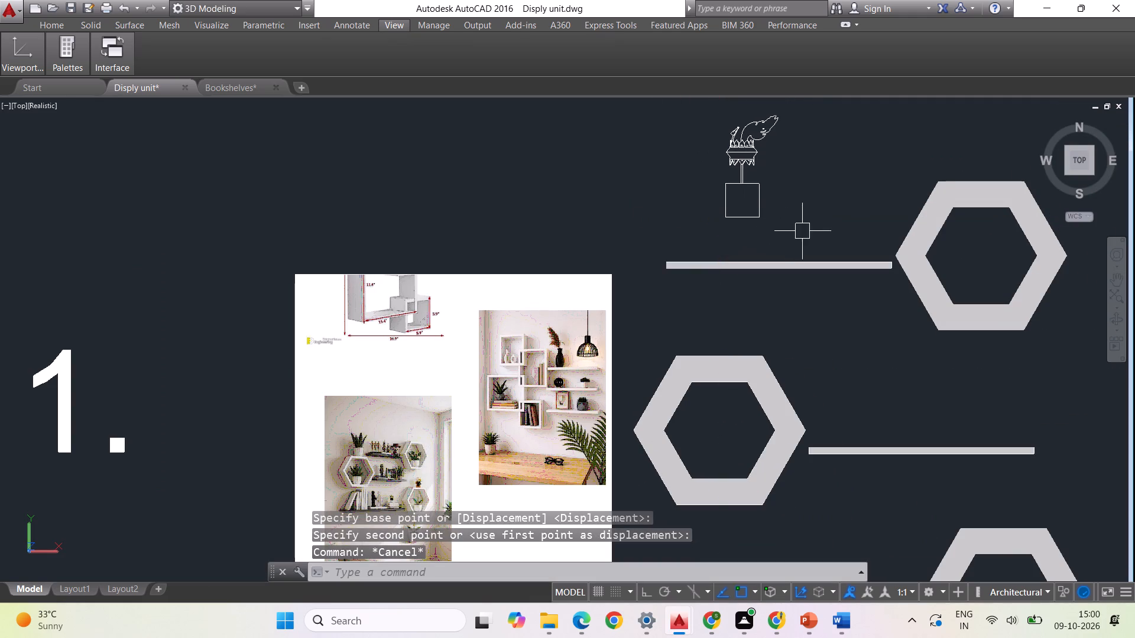
# Scale the ornament by reference from its base square's lower-right corner, reducing the square's width to about two-thirds.
pyautogui.click(807, 232)
pyautogui.click(674, 89)
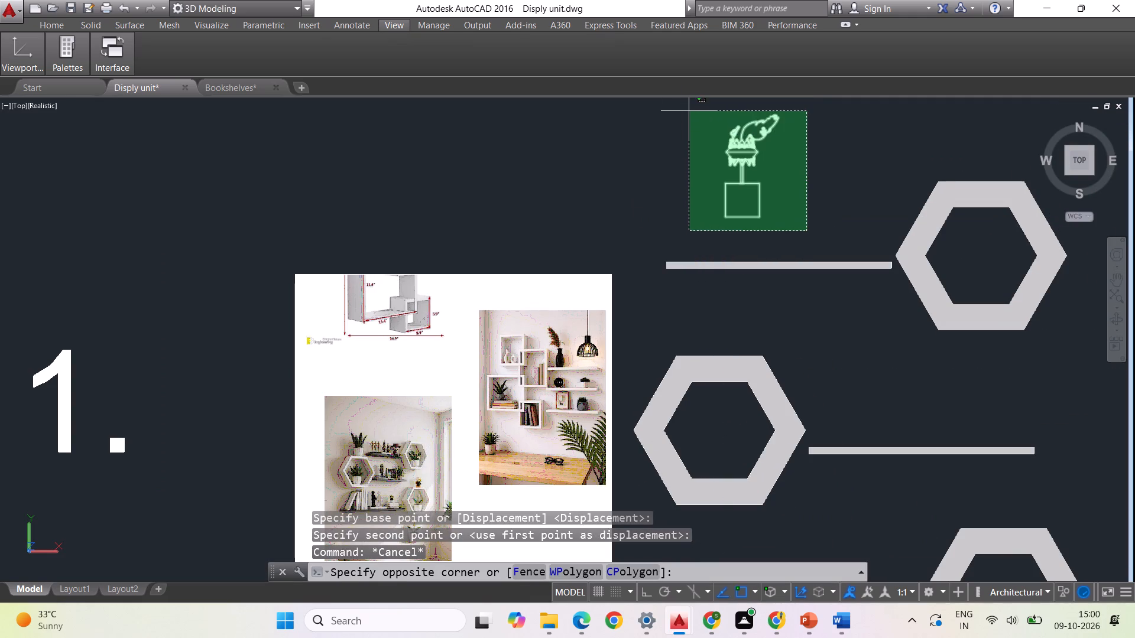
pyautogui.click(689, 112)
pyautogui.write('SCALE')
pyautogui.press('Return')
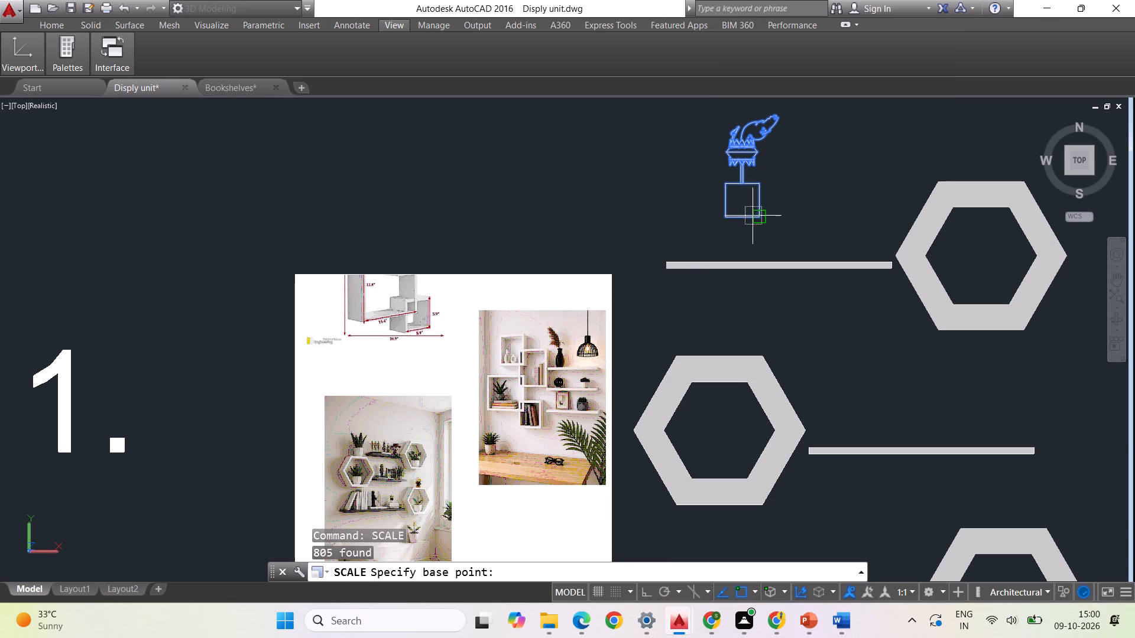
pyautogui.click(763, 216)
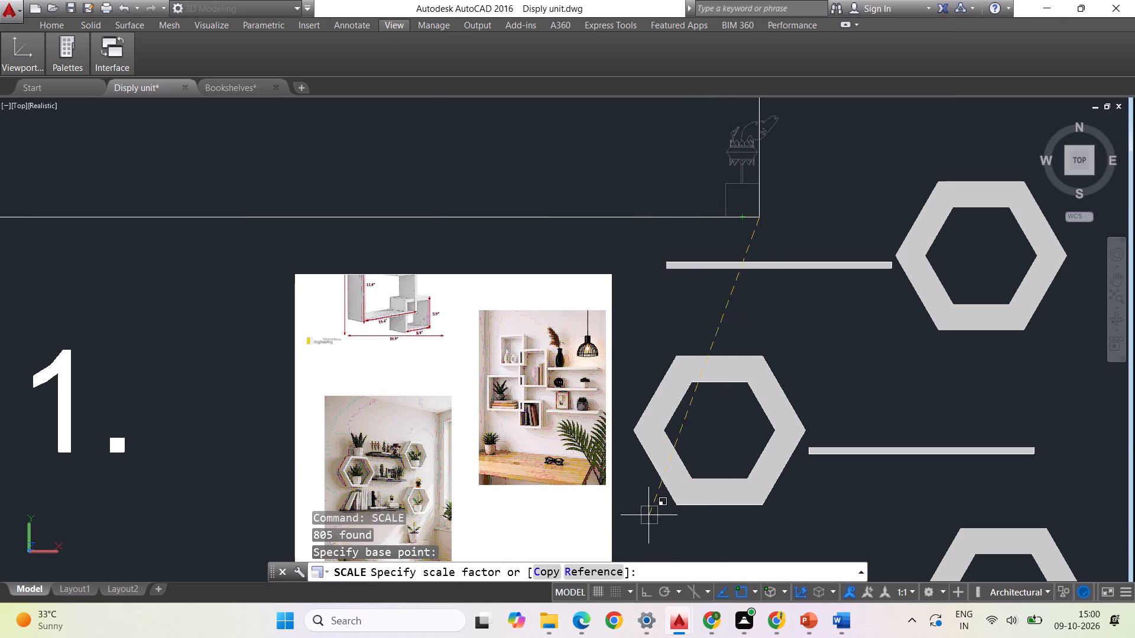
pyautogui.click(595, 571)
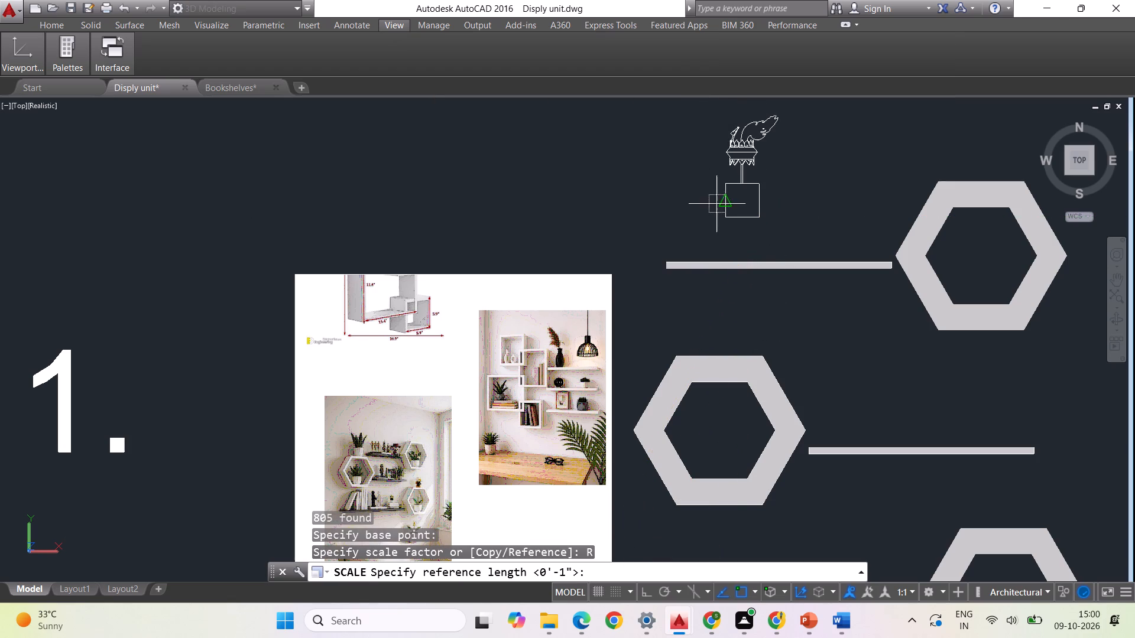
pyautogui.click(728, 217)
pyautogui.click(758, 217)
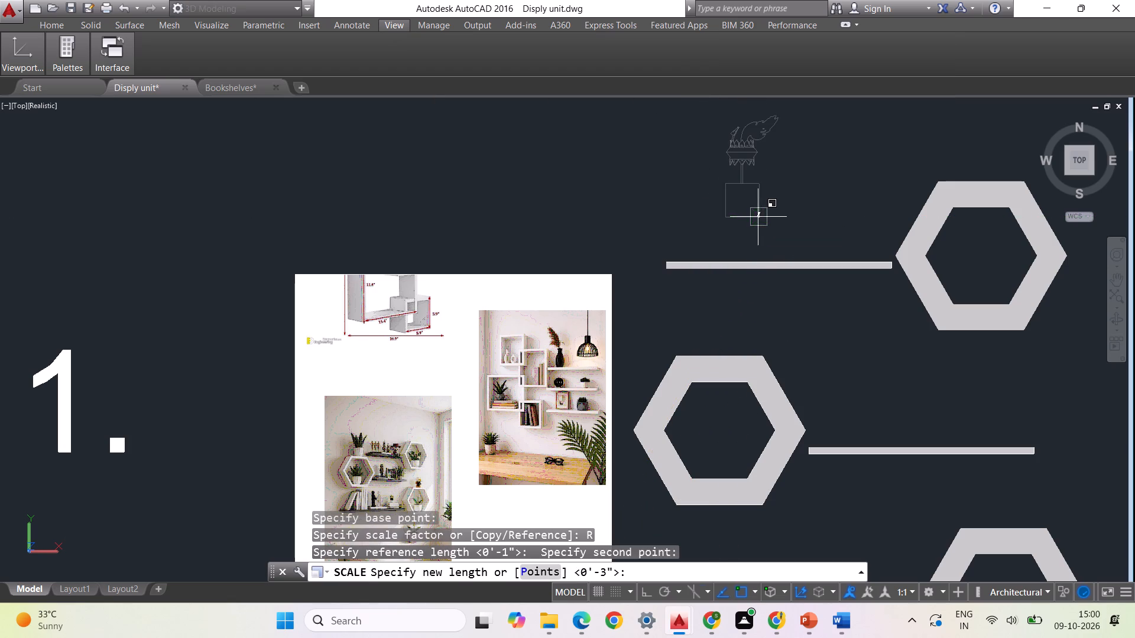
pyautogui.click(777, 232)
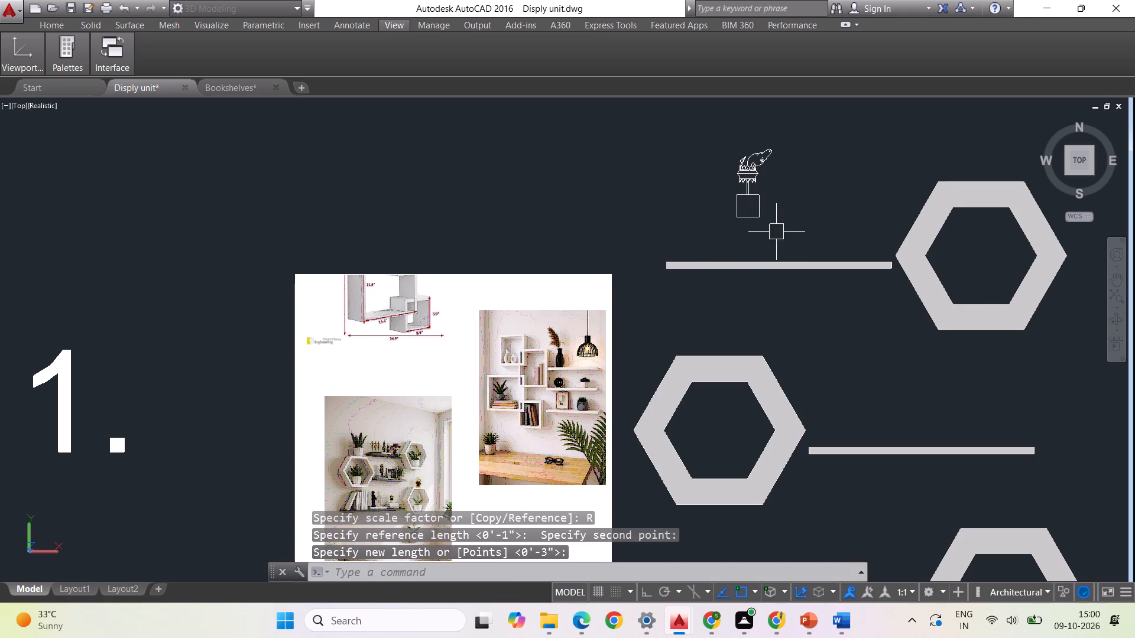
# Move the ornament by its base's bottom midpoint onto the middle of the left hexagonal shelf's top edge in design 1.
pyautogui.click(815, 232)
pyautogui.click(715, 138)
pyautogui.rightClick(679, 162)
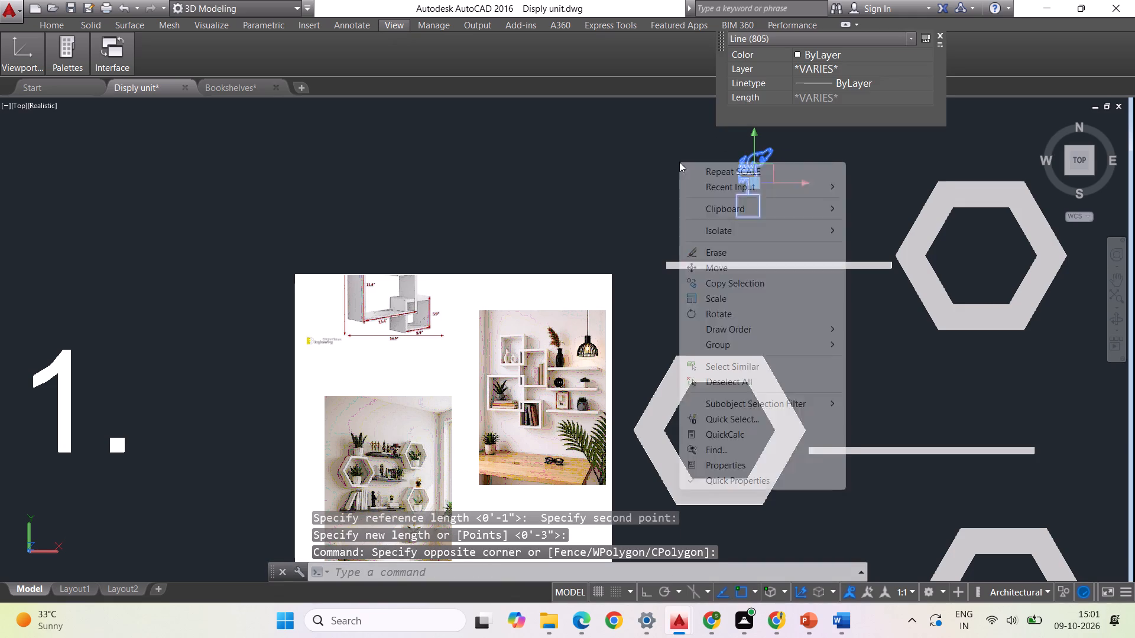
pyautogui.click(712, 269)
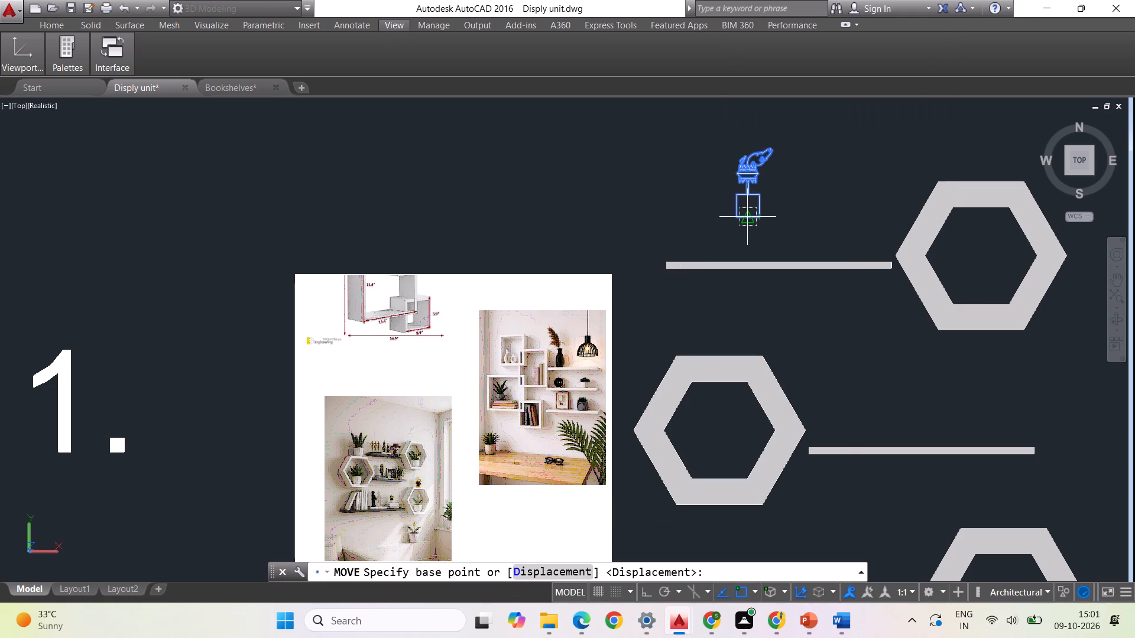
pyautogui.click(748, 217)
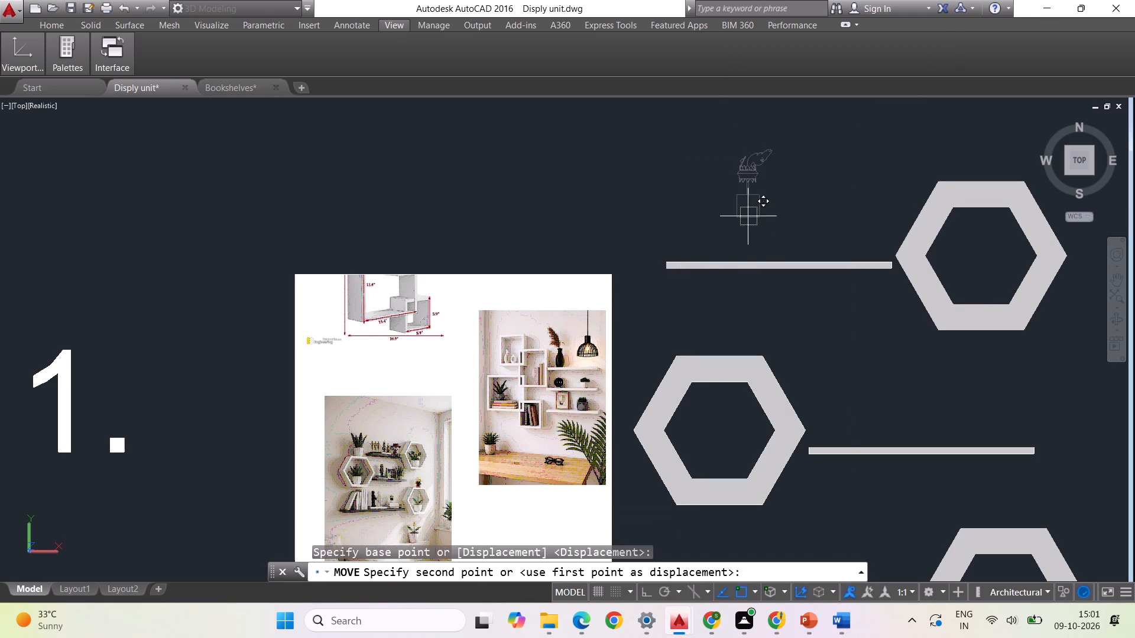
pyautogui.scroll(3, 717, 350)
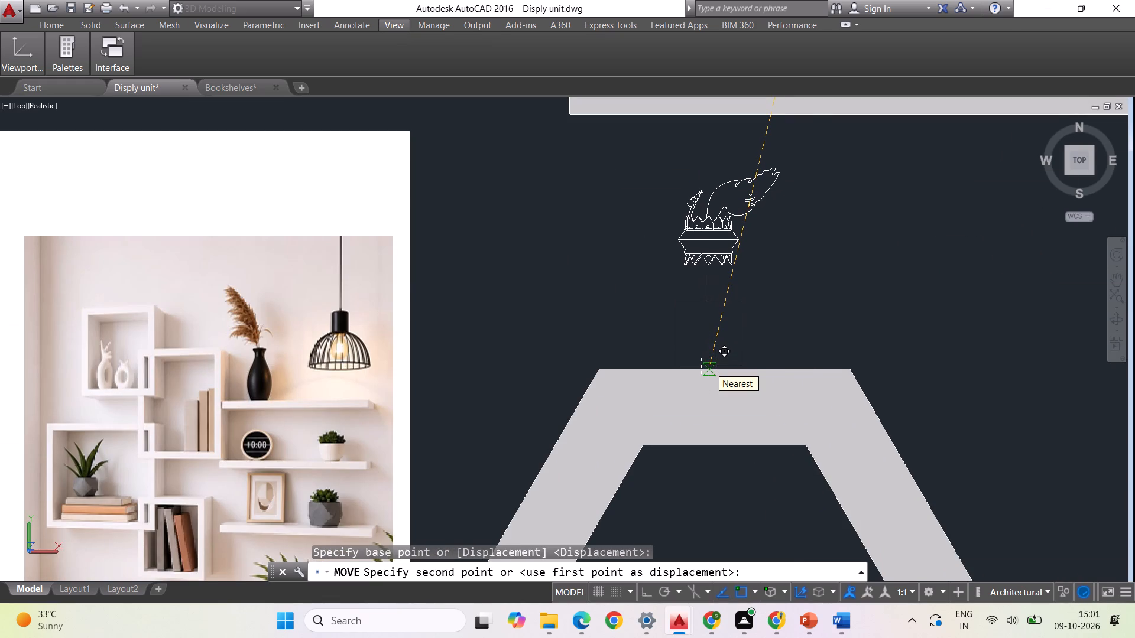
pyautogui.scroll(3, 709, 367)
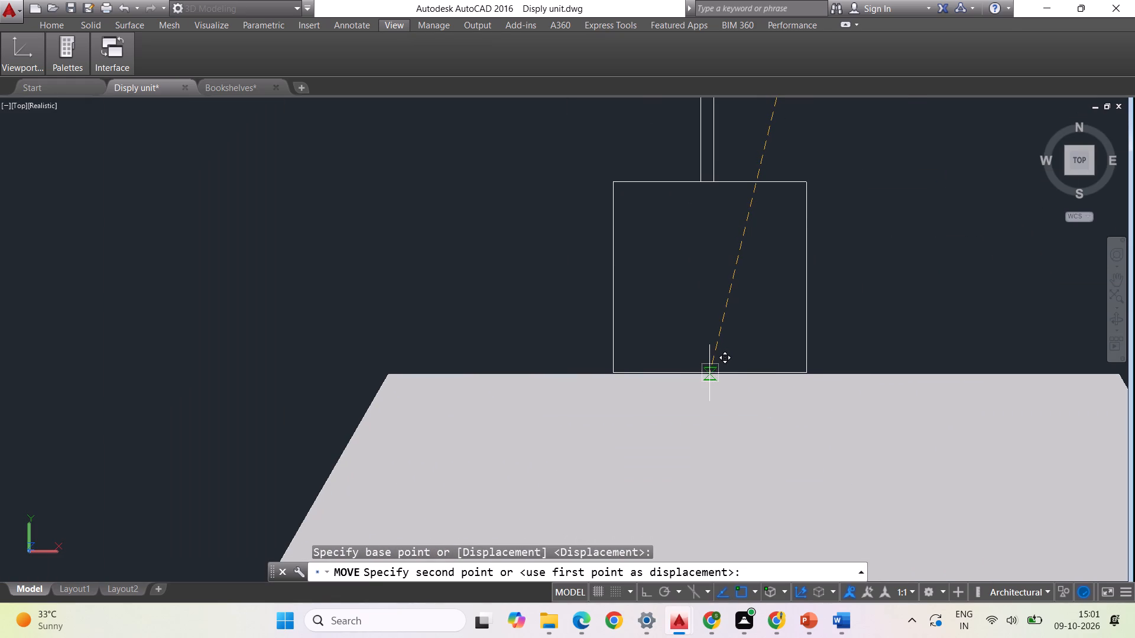
pyautogui.click(710, 375)
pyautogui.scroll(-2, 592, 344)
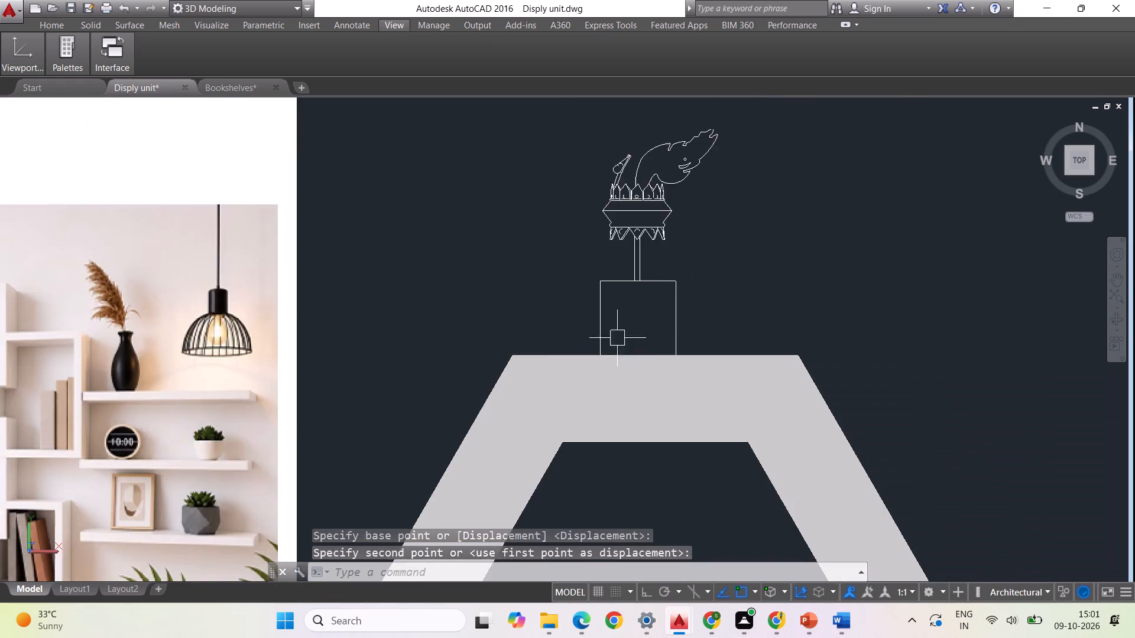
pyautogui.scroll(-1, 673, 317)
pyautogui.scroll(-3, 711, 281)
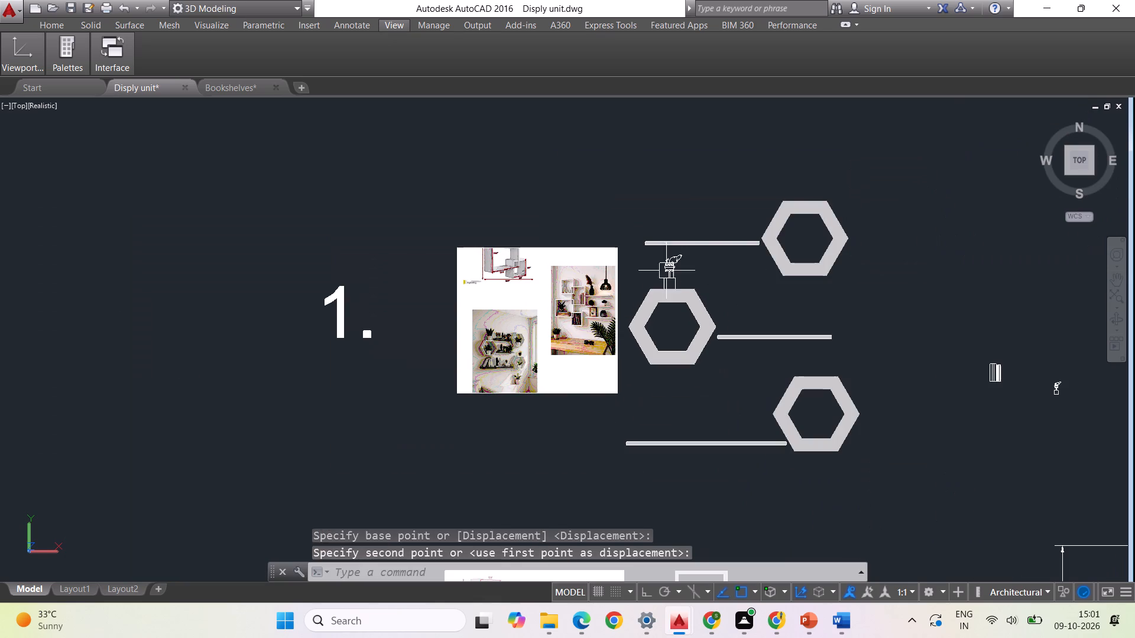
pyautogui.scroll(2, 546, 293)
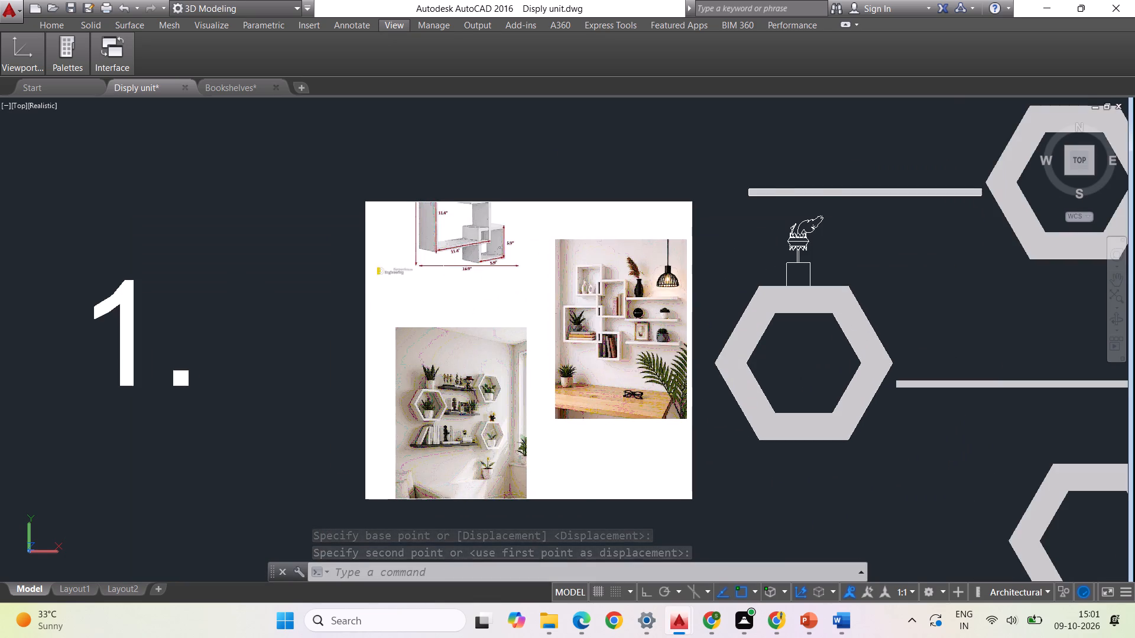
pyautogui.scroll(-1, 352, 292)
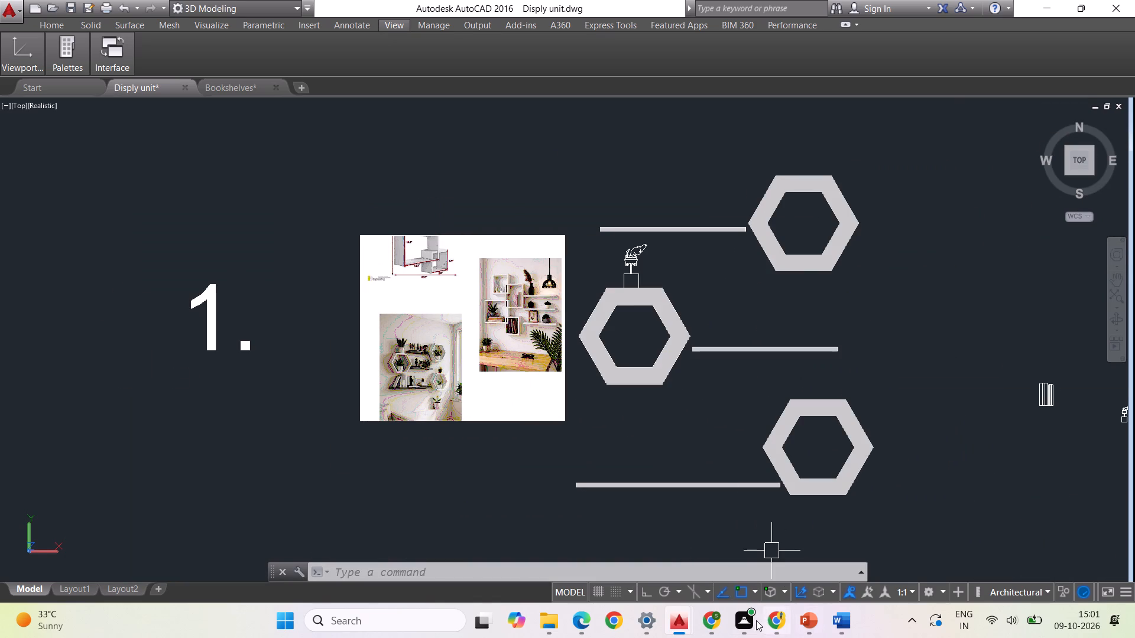
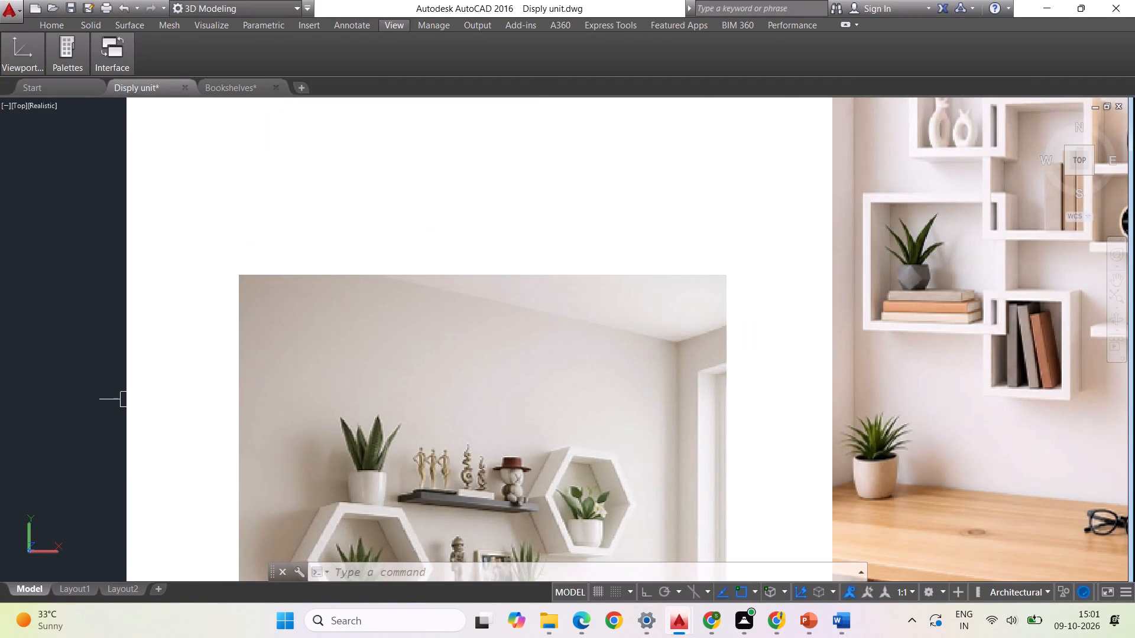
# Switch to the Bookshelves drawing and look over the bookcases for more decorative ornaments.
pyautogui.scroll(-1, 129, 348)
pyautogui.scroll(-1, 190, 343)
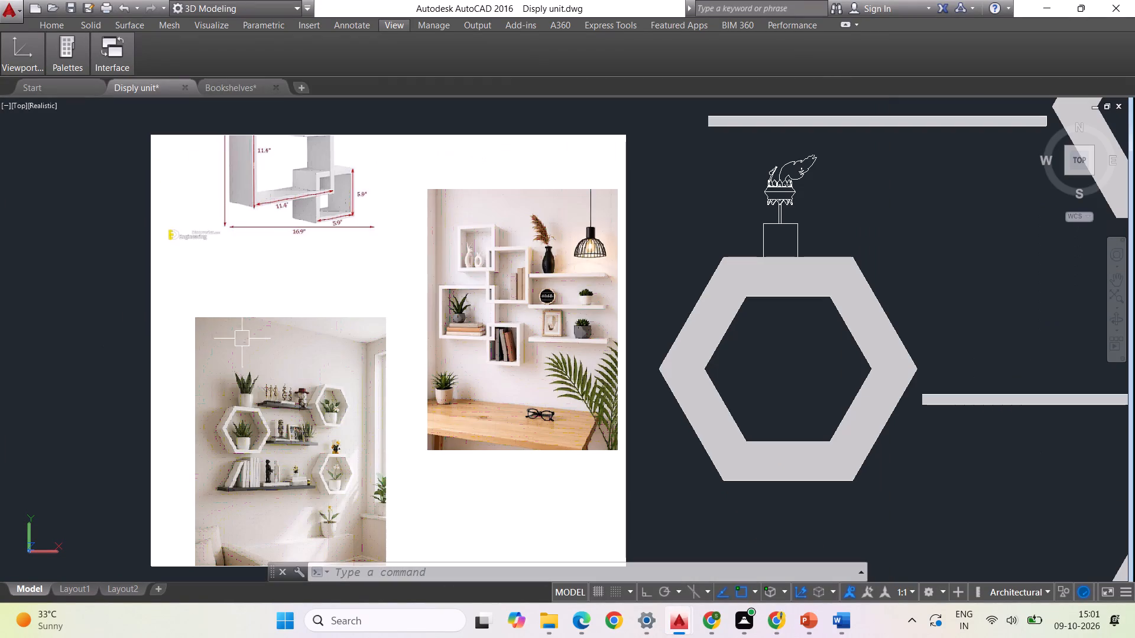
pyautogui.scroll(-1, 398, 276)
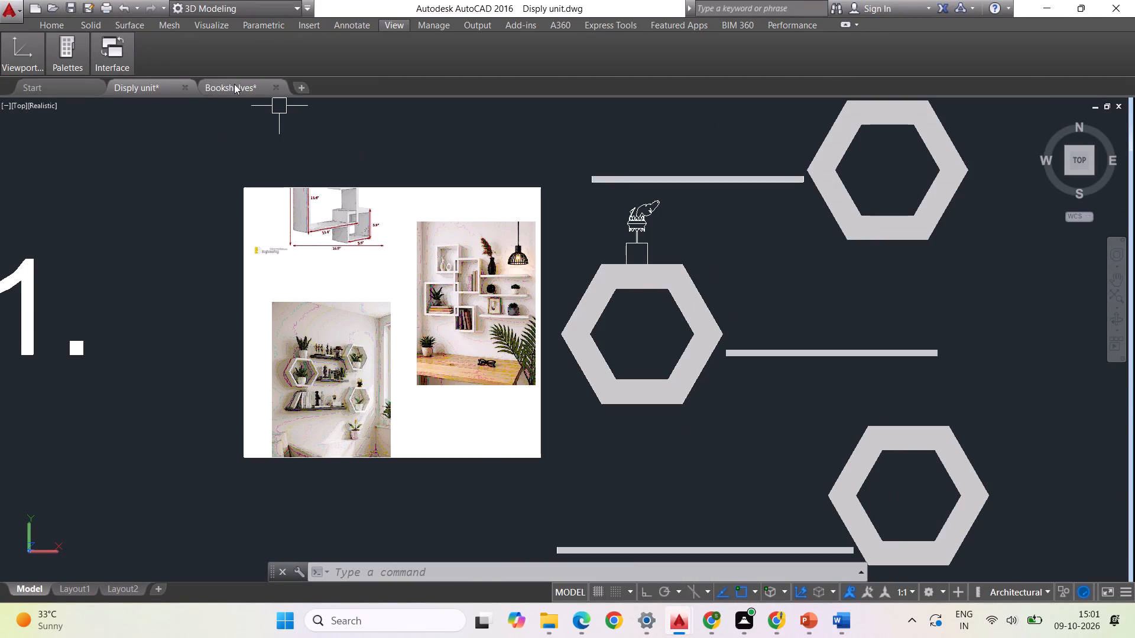
pyautogui.click(234, 84)
pyautogui.scroll(-3, 682, 262)
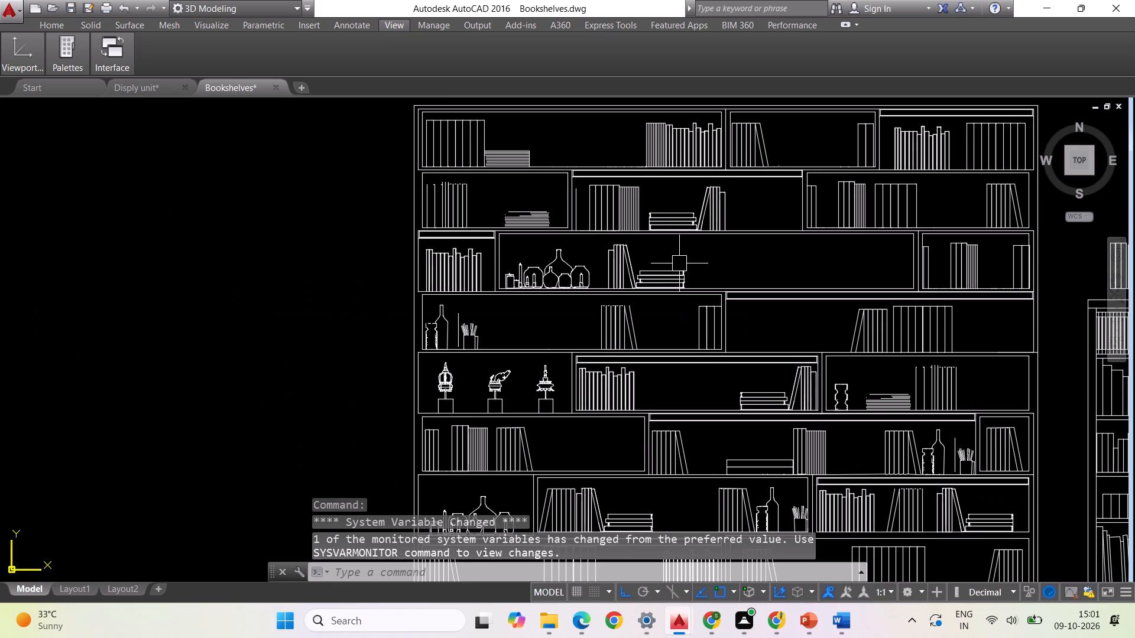
pyautogui.scroll(-2, 498, 286)
pyautogui.scroll(2, 766, 282)
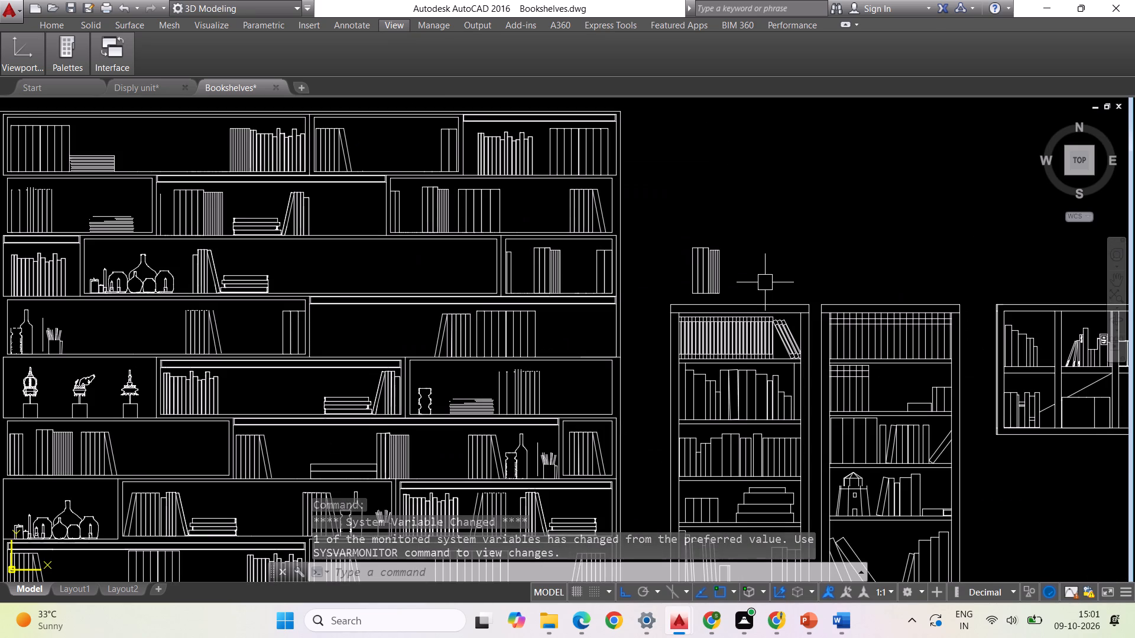
pyautogui.scroll(-1, 436, 285)
pyautogui.scroll(1, 206, 382)
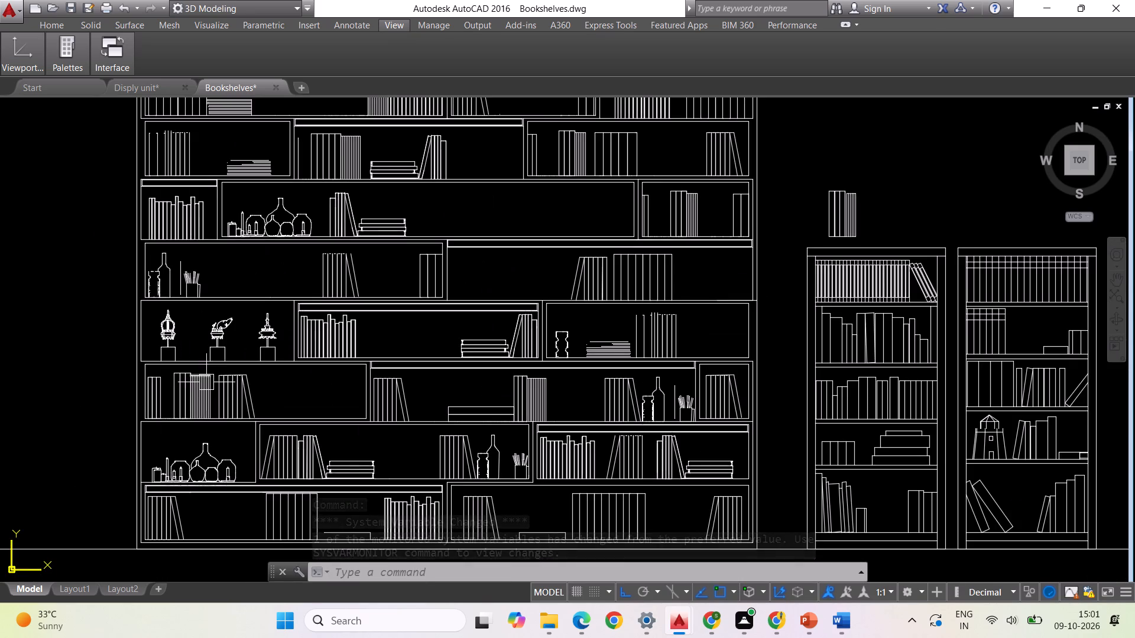
# Copy the spire-topped ornament with its square base from the large bookcase, with Ortho off, beside the loose books above the narrow bookcase.
pyautogui.scroll(3, 265, 347)
pyautogui.click(340, 390)
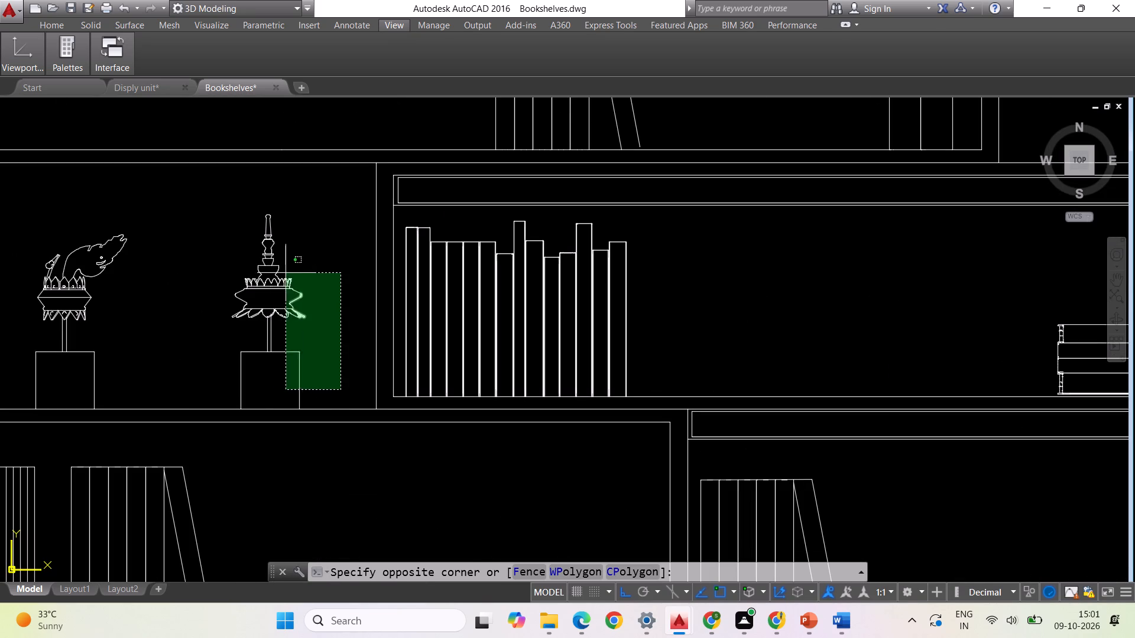
pyautogui.click(215, 213)
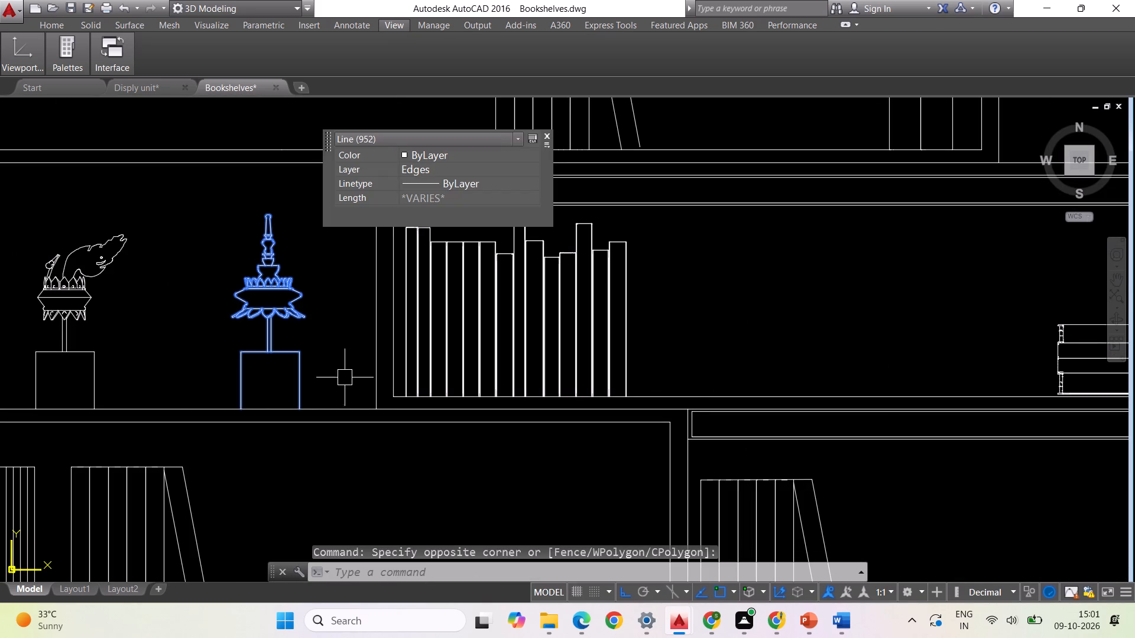
pyautogui.click(268, 405)
pyautogui.rightClick(343, 366)
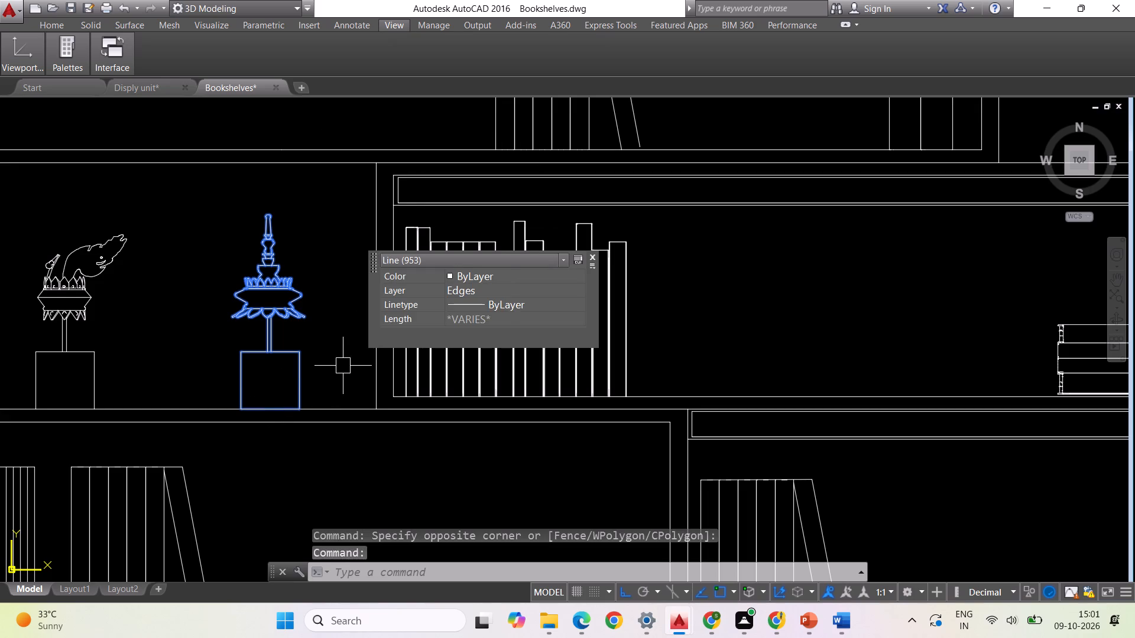
pyautogui.click(400, 157)
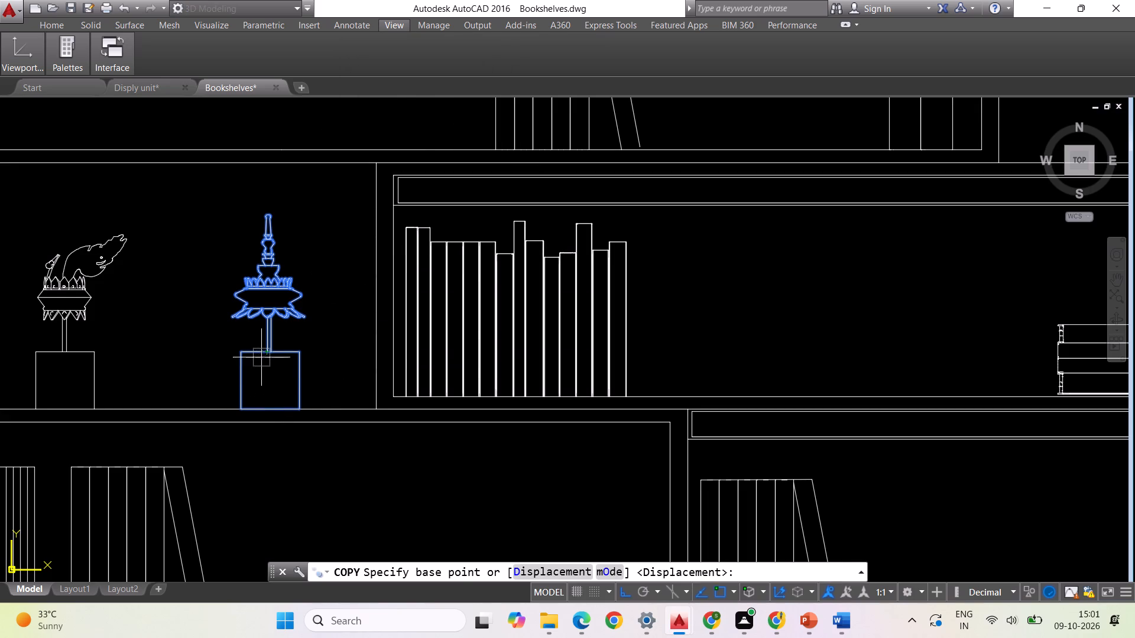
pyautogui.click(262, 354)
pyautogui.scroll(-3, 176, 359)
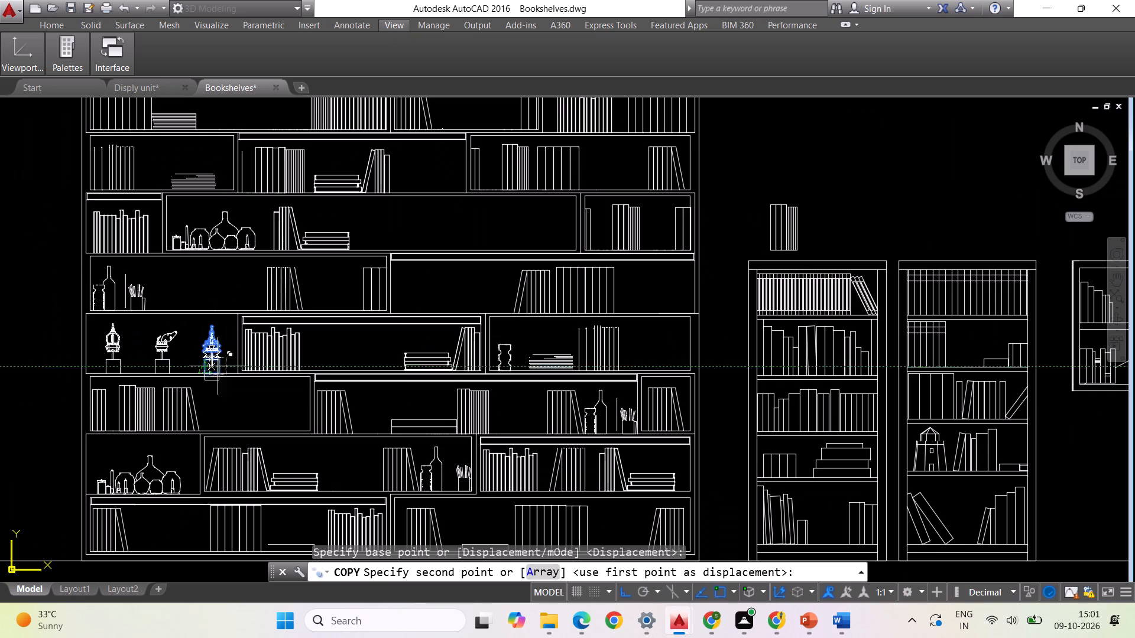
pyautogui.scroll(-2, 285, 354)
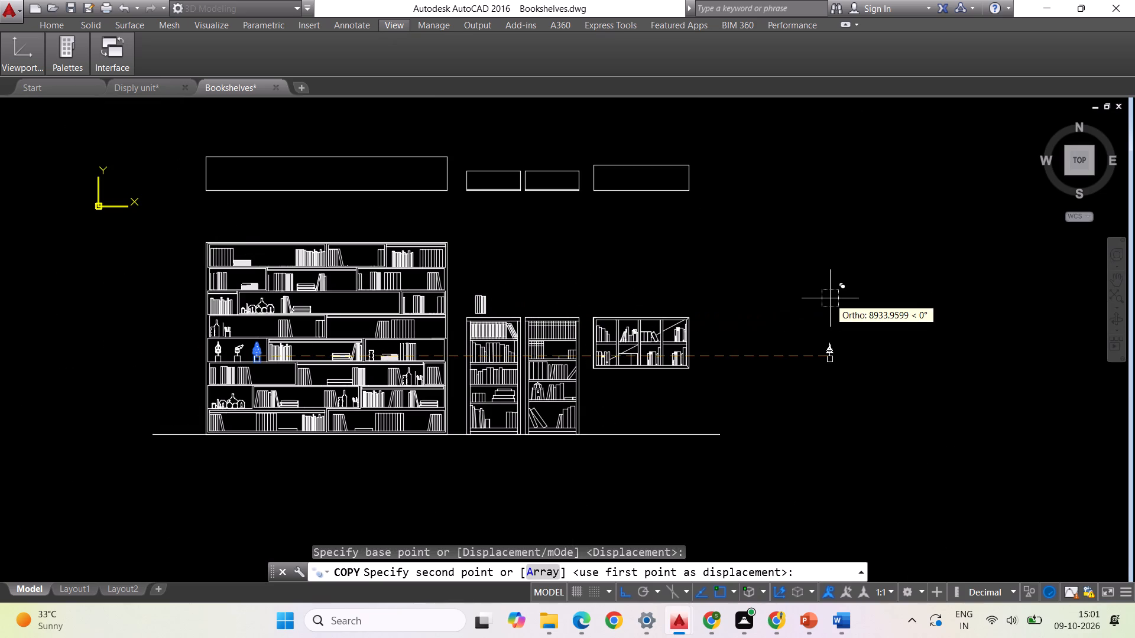
pyautogui.press('F8')
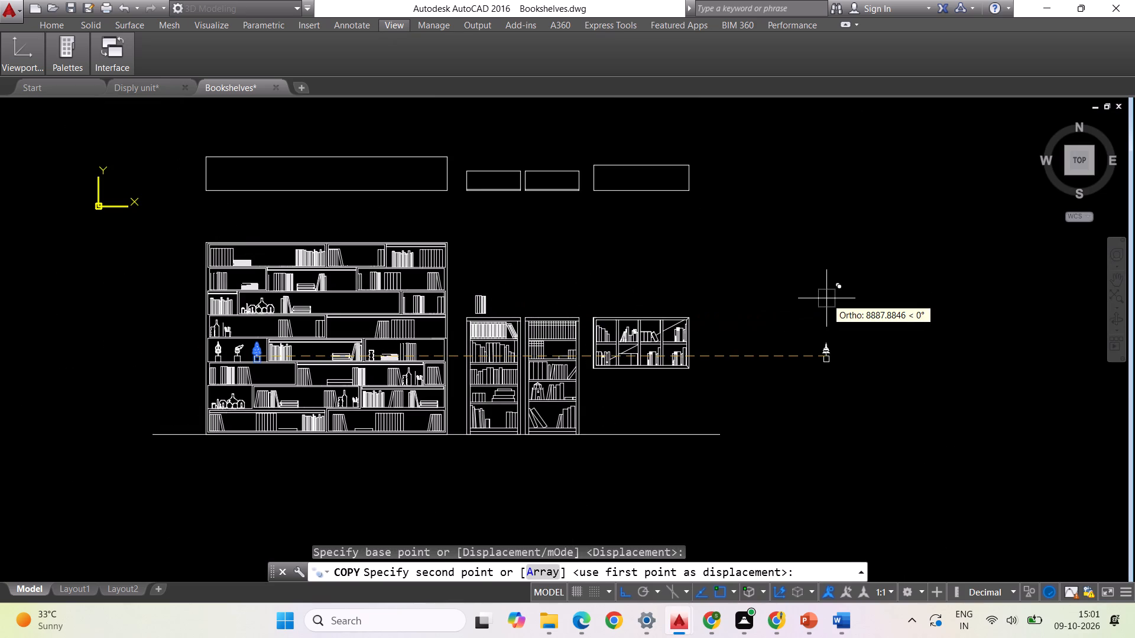
pyautogui.scroll(3, 560, 287)
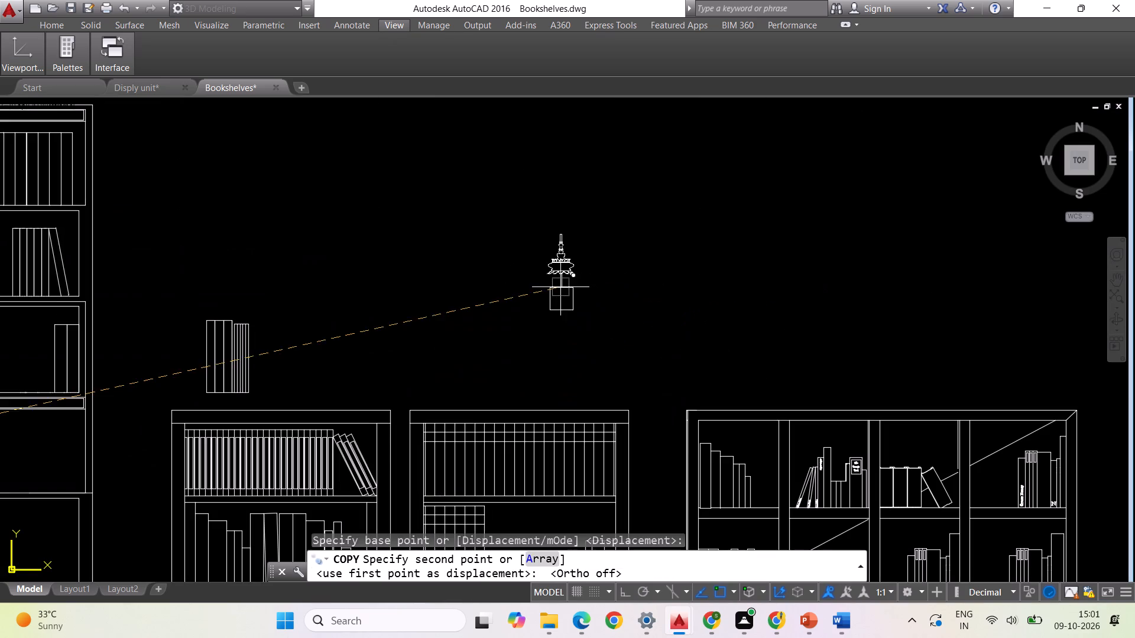
pyautogui.scroll(-1, 374, 344)
pyautogui.scroll(1, 320, 357)
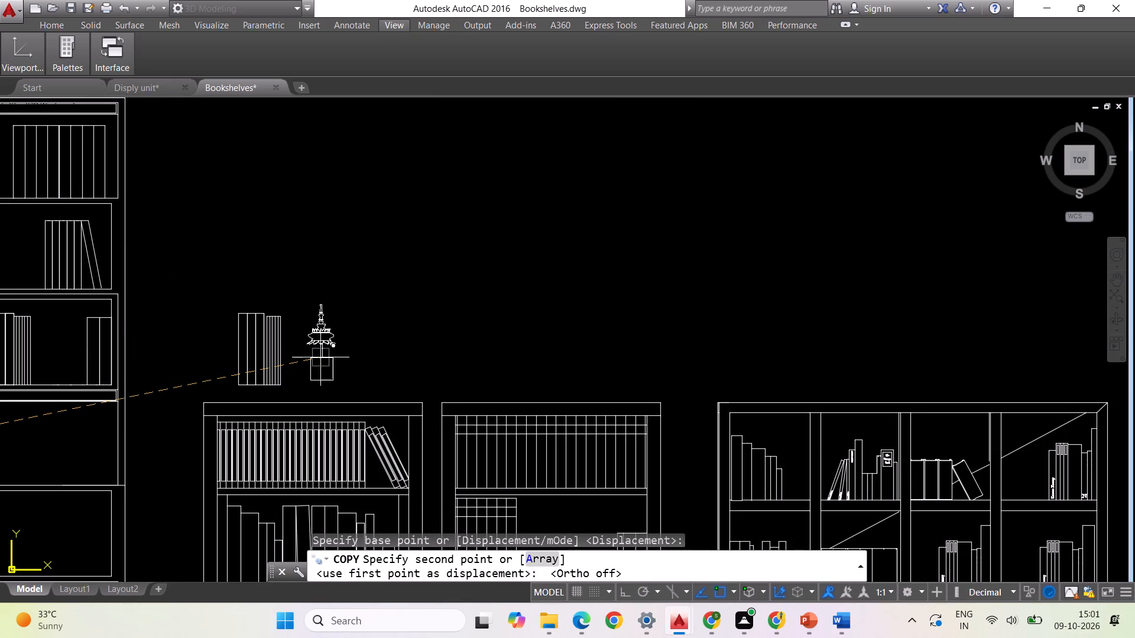
pyautogui.click(320, 357)
pyautogui.press('Escape')
# Copy the crown-shaped ornament with its square base from the large bookcase to the right of the copied spire-topped ornament.
pyautogui.scroll(-2, 595, 309)
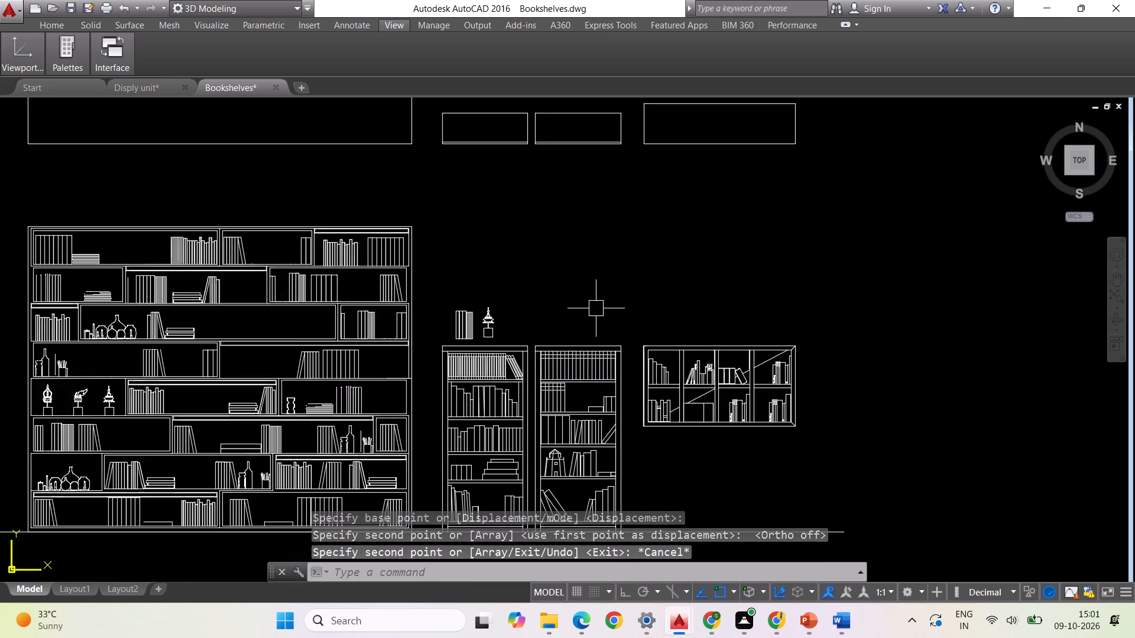
pyautogui.scroll(-1, 599, 307)
pyautogui.scroll(3, 270, 388)
pyautogui.scroll(1, 222, 310)
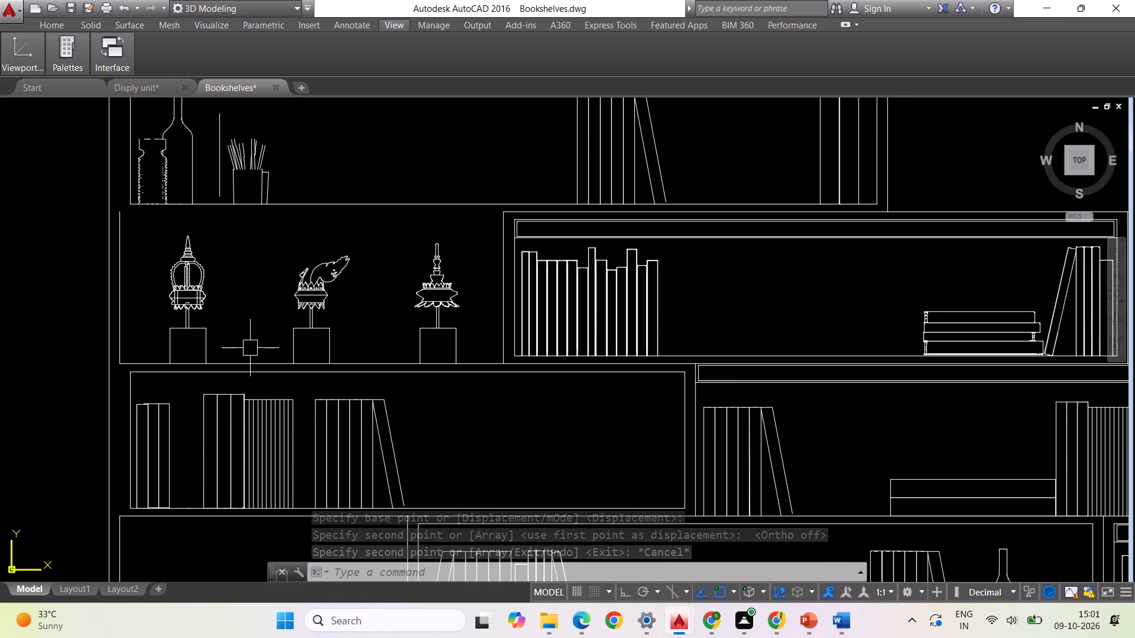
pyautogui.click(250, 348)
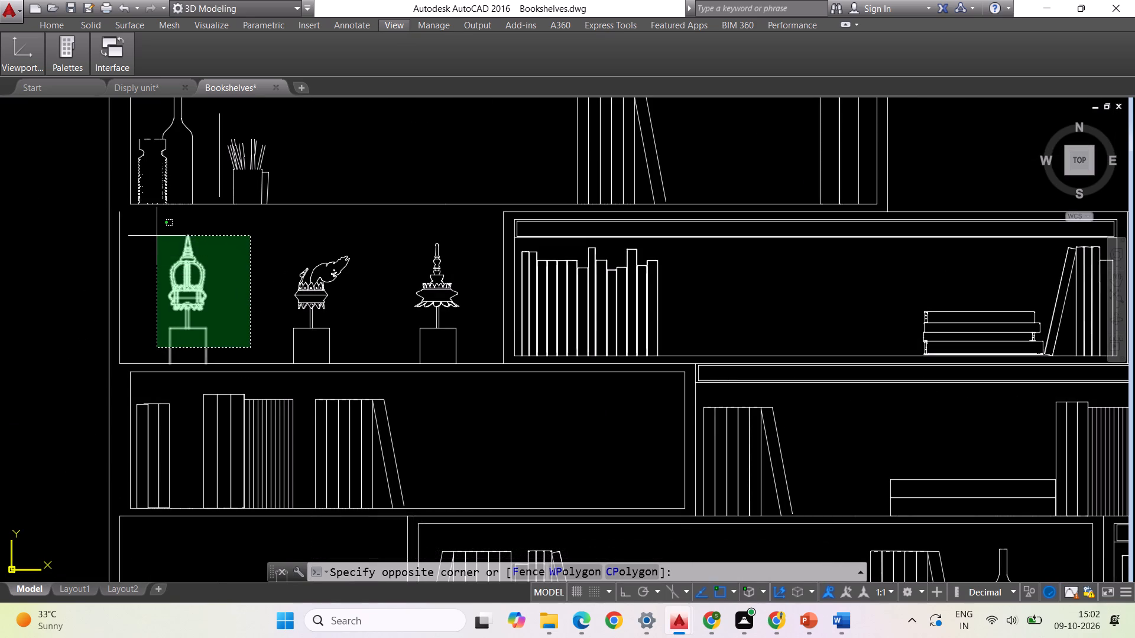
pyautogui.click(157, 235)
pyautogui.scroll(2, 189, 373)
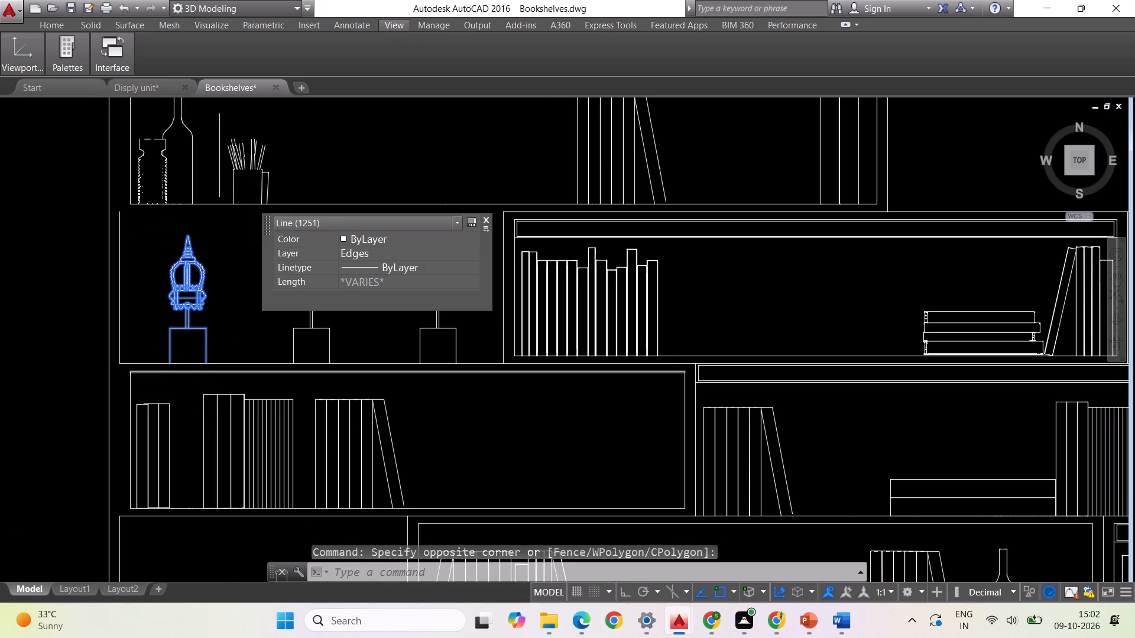
pyautogui.click(182, 354)
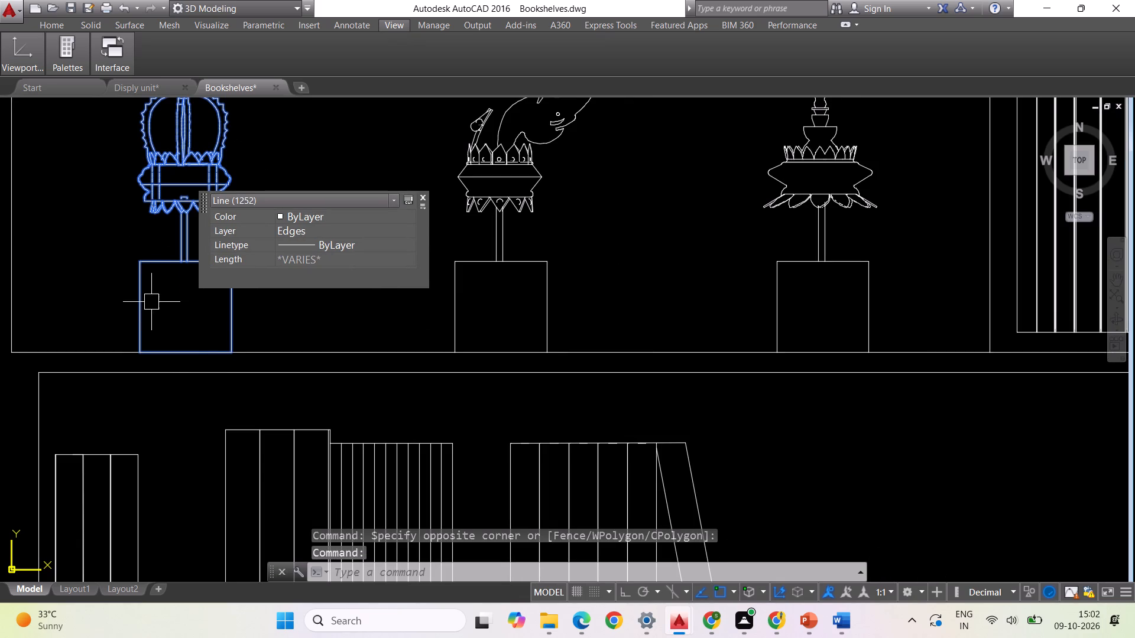
pyautogui.rightClick(189, 332)
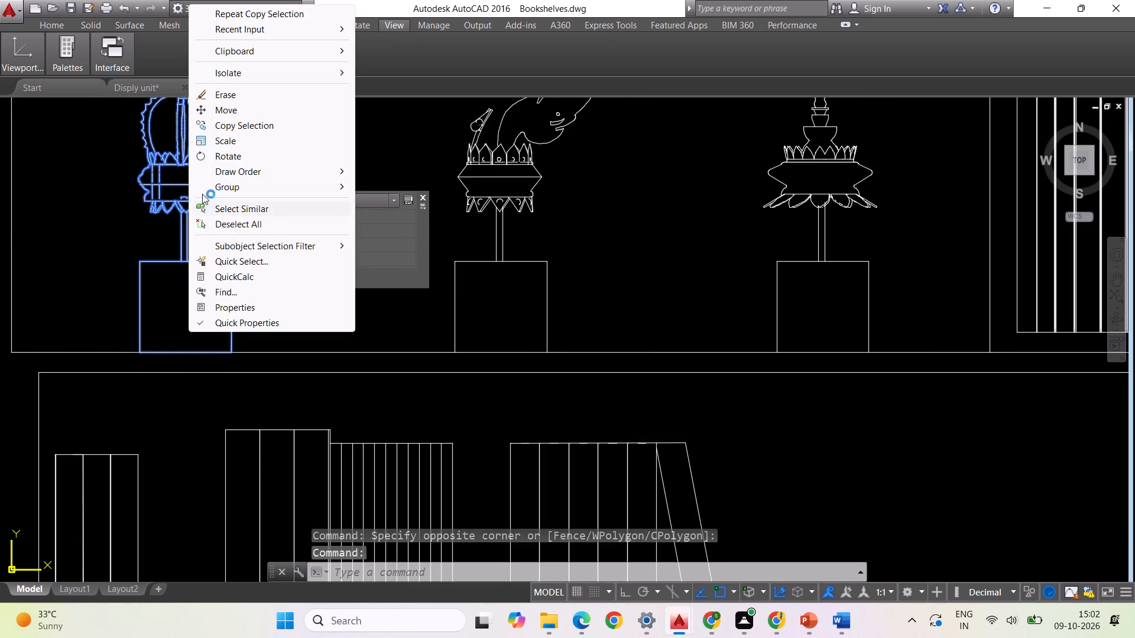
pyautogui.click(228, 129)
pyautogui.click(231, 262)
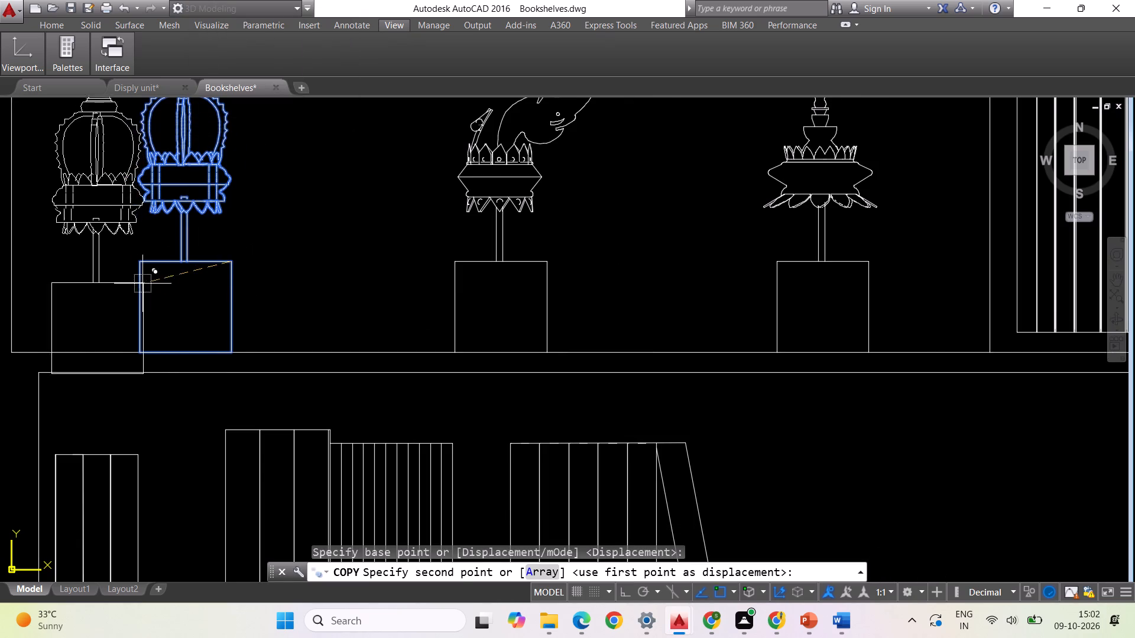
pyautogui.scroll(-3, 139, 286)
pyautogui.scroll(-2, 128, 349)
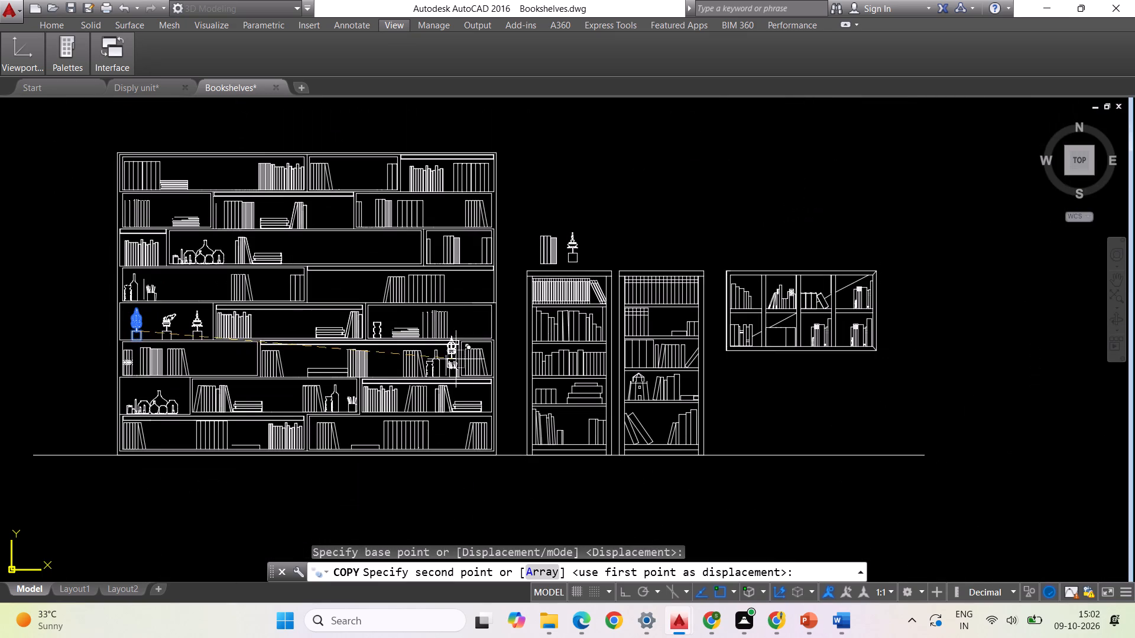
pyautogui.scroll(2, 609, 248)
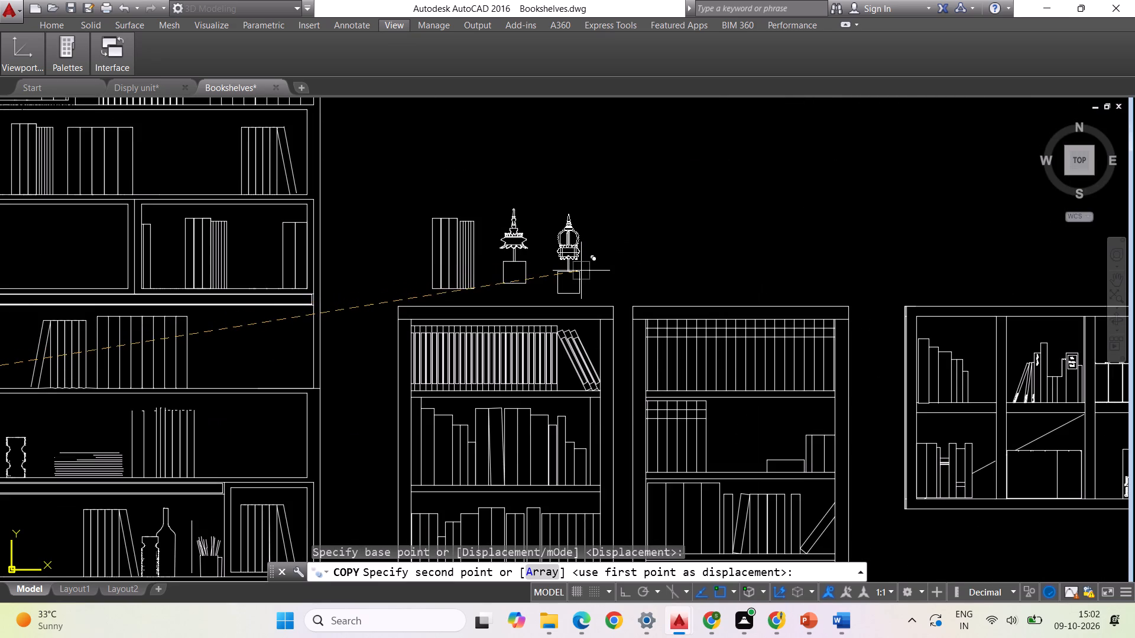
pyautogui.click(585, 266)
pyautogui.press('Escape')
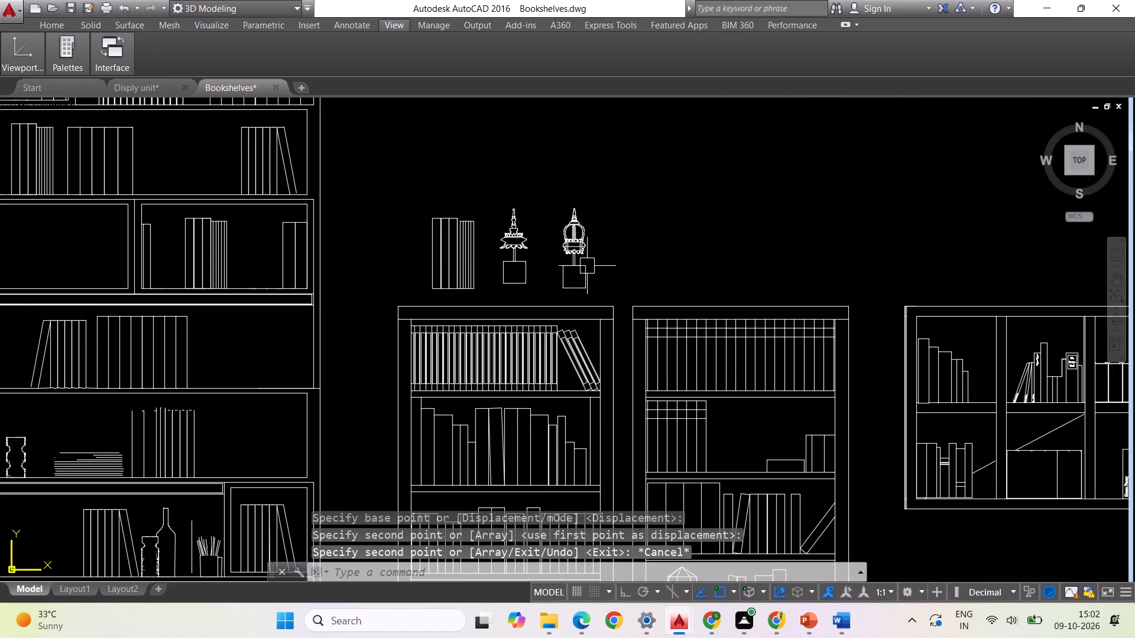
# Return to the Disply unit drawing and group the flame-topped ornament with its base on the left hexagonal shelf.
pyautogui.scroll(-2, 690, 240)
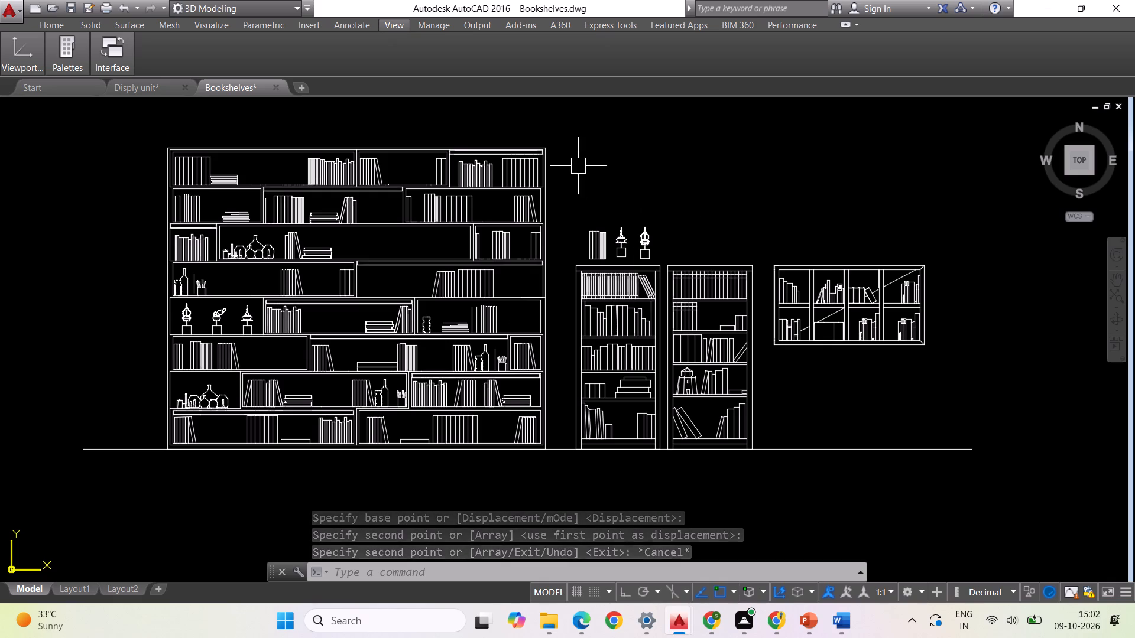
pyautogui.click(154, 85)
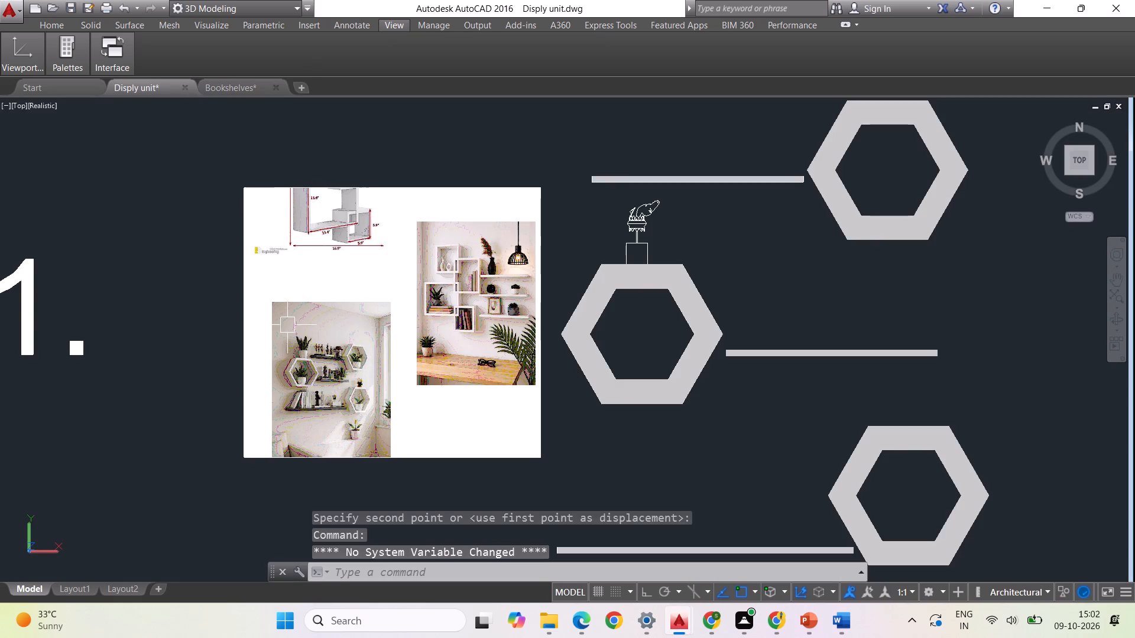
pyautogui.scroll(-1, 296, 351)
pyautogui.scroll(3, 323, 301)
pyautogui.scroll(2, 342, 422)
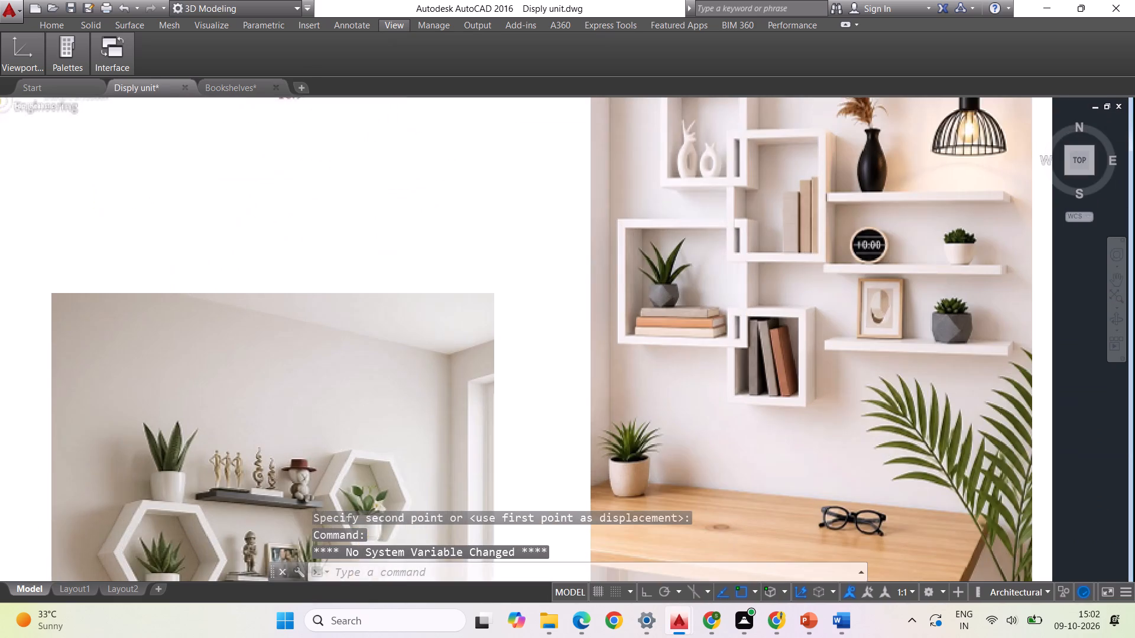
pyautogui.scroll(-2, 348, 418)
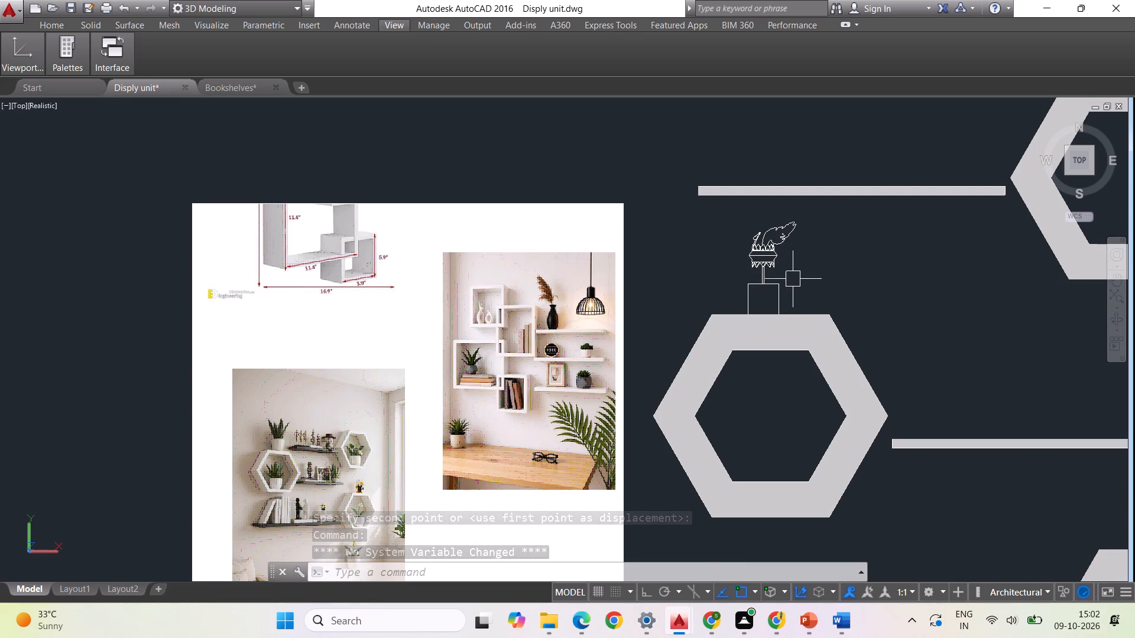
pyautogui.scroll(1, 781, 275)
pyautogui.click(770, 289)
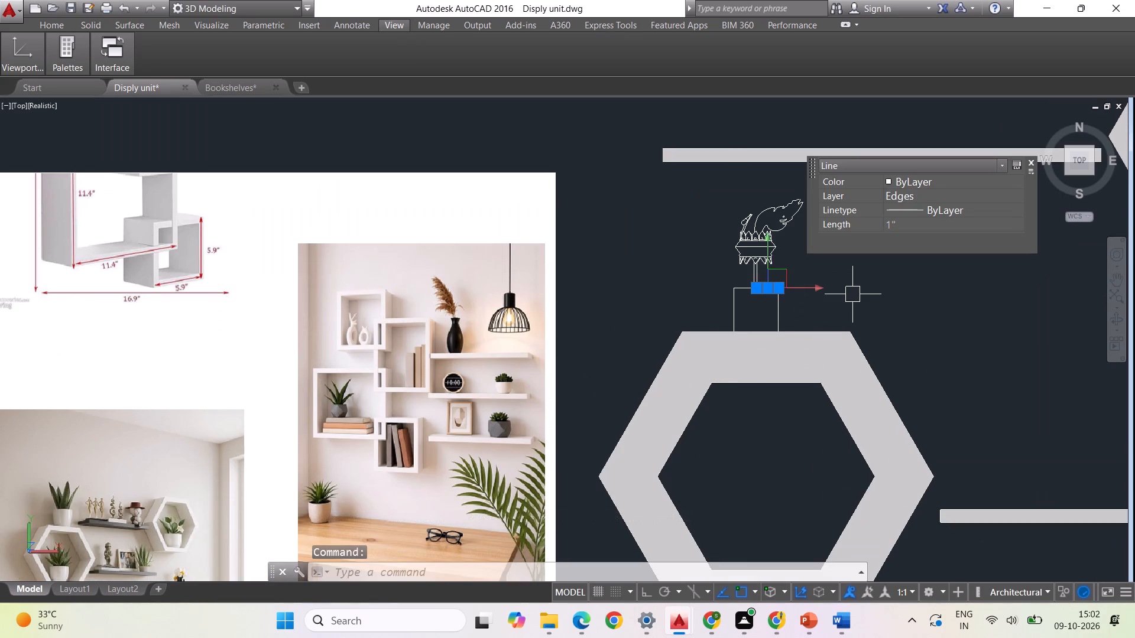
pyautogui.press('Escape')
pyautogui.click(851, 301)
pyautogui.click(699, 191)
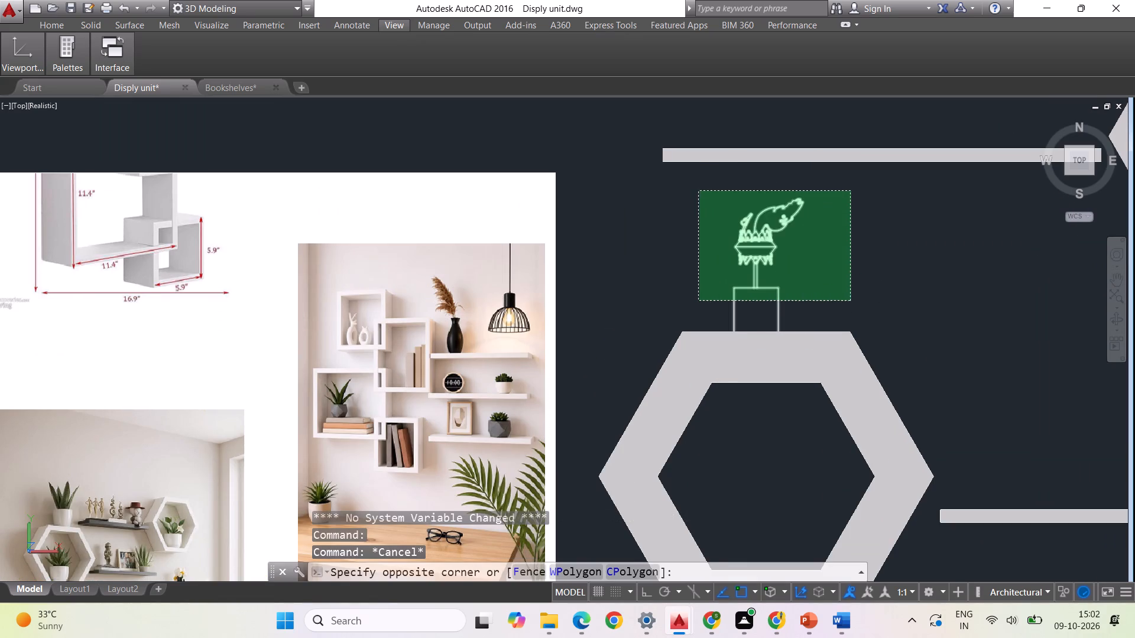
pyautogui.scroll(3, 751, 320)
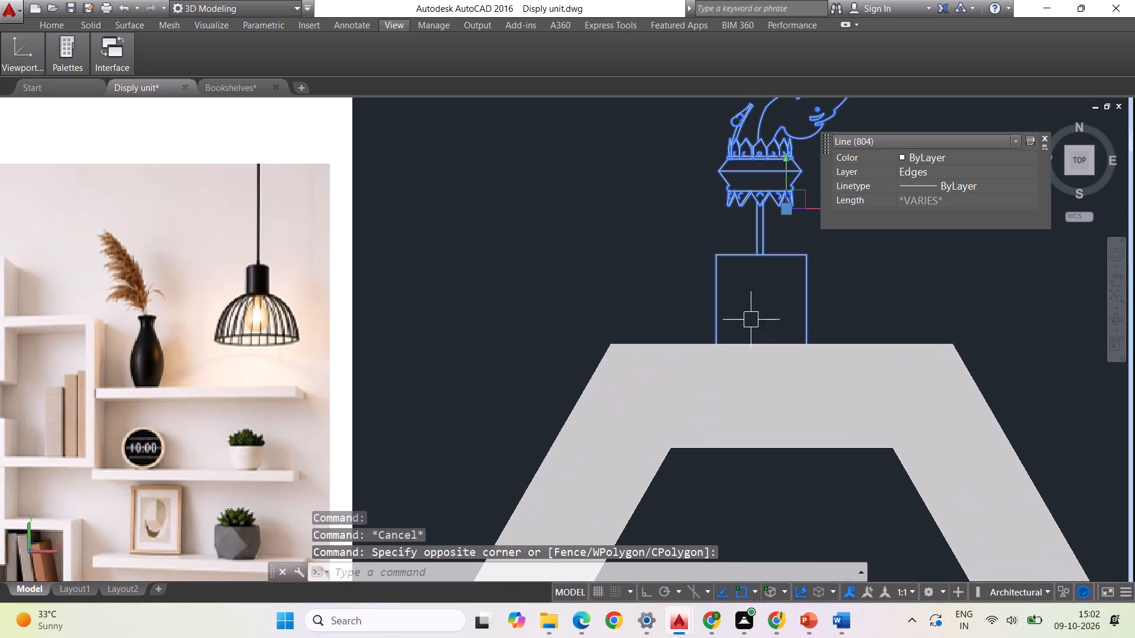
pyautogui.rightClick(759, 290)
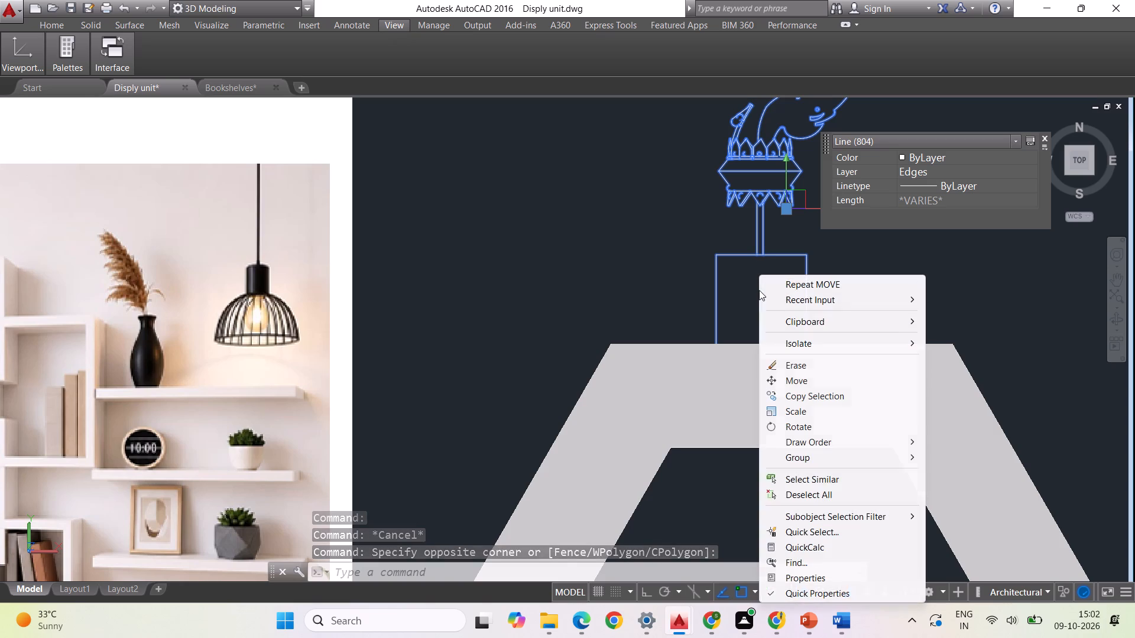
pyautogui.click(952, 458)
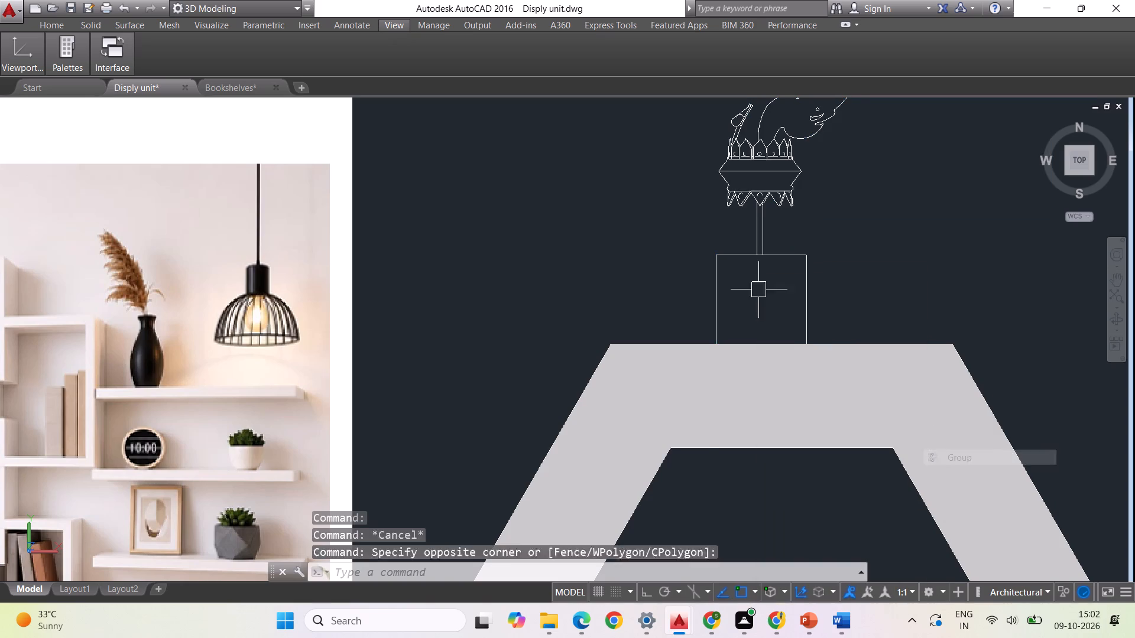
# Copy the grouped flame-topped ornament from the top of the left hexagonal shelf to the inner bottom midpoint of the upper-right hexagonal shelf.
pyautogui.click(802, 253)
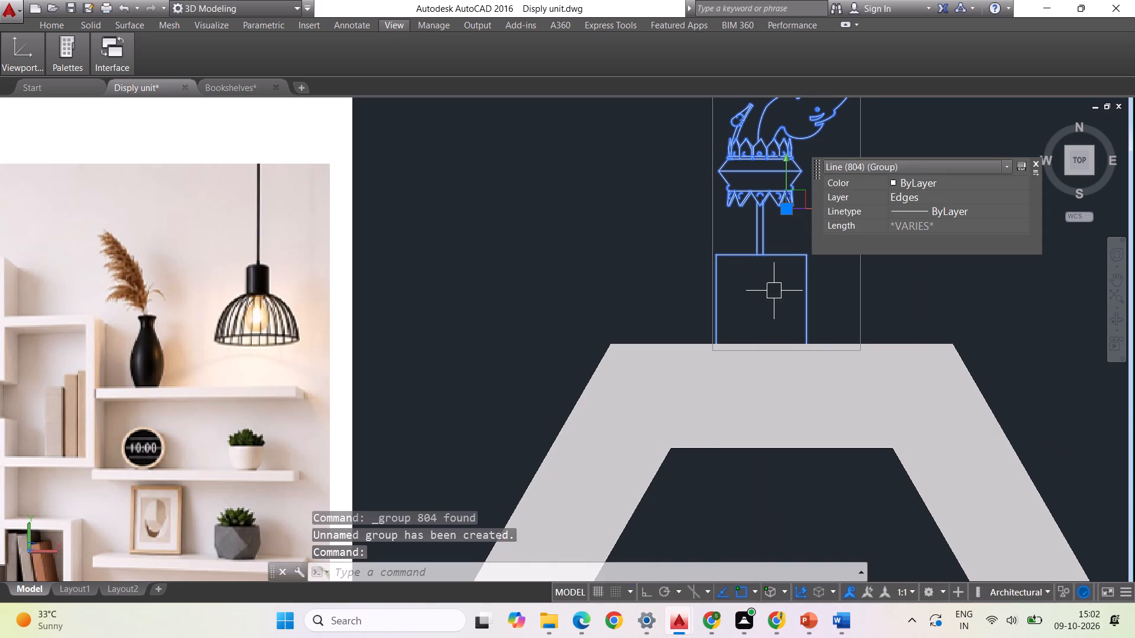
pyautogui.rightClick(774, 291)
pyautogui.click(823, 392)
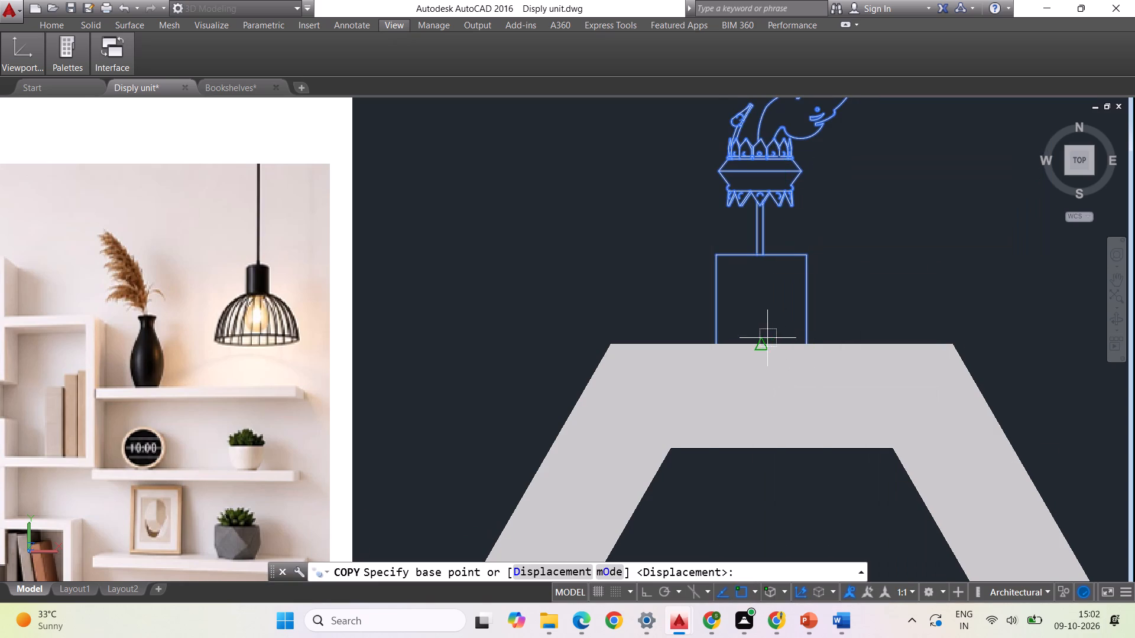
pyautogui.click(765, 341)
pyautogui.scroll(-2, 669, 331)
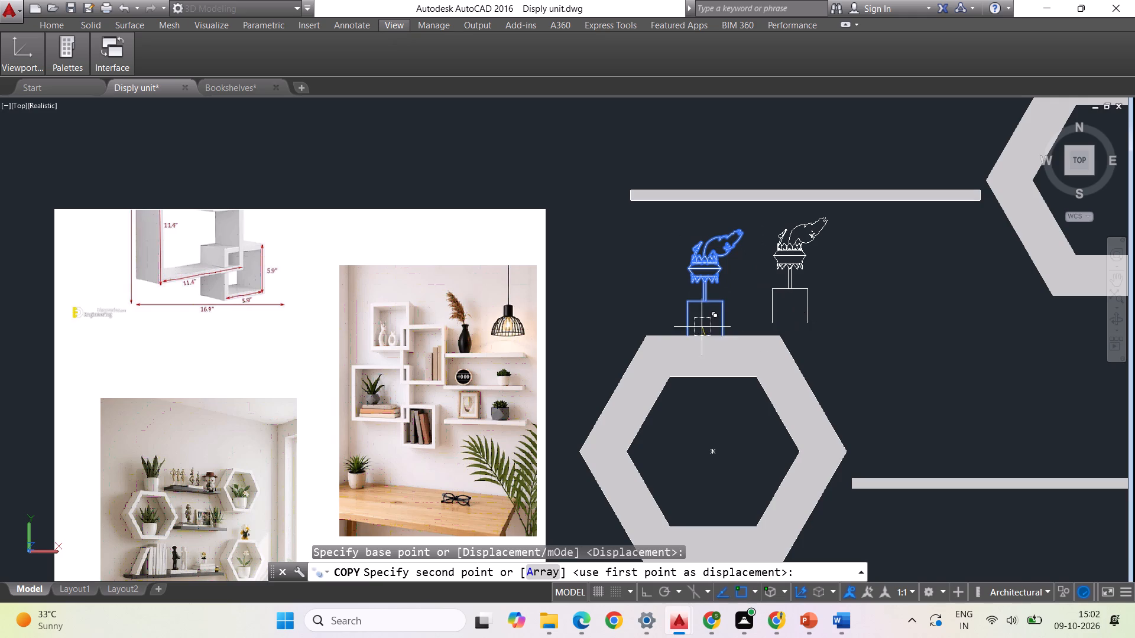
pyautogui.scroll(-1, 588, 327)
pyautogui.scroll(2, 922, 280)
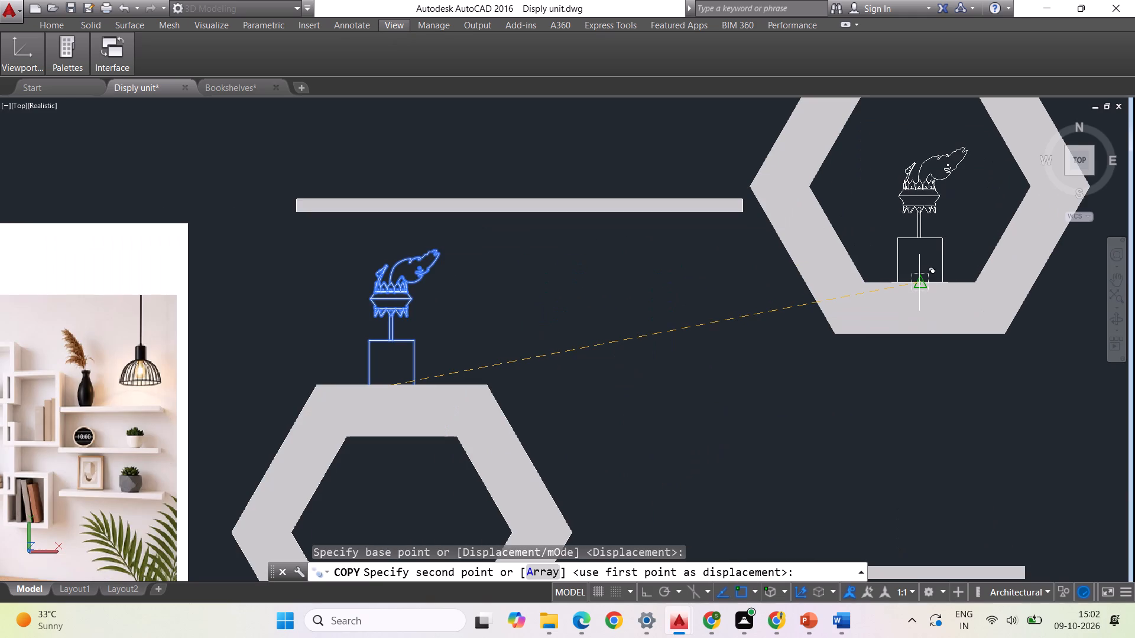
pyautogui.scroll(3, 922, 280)
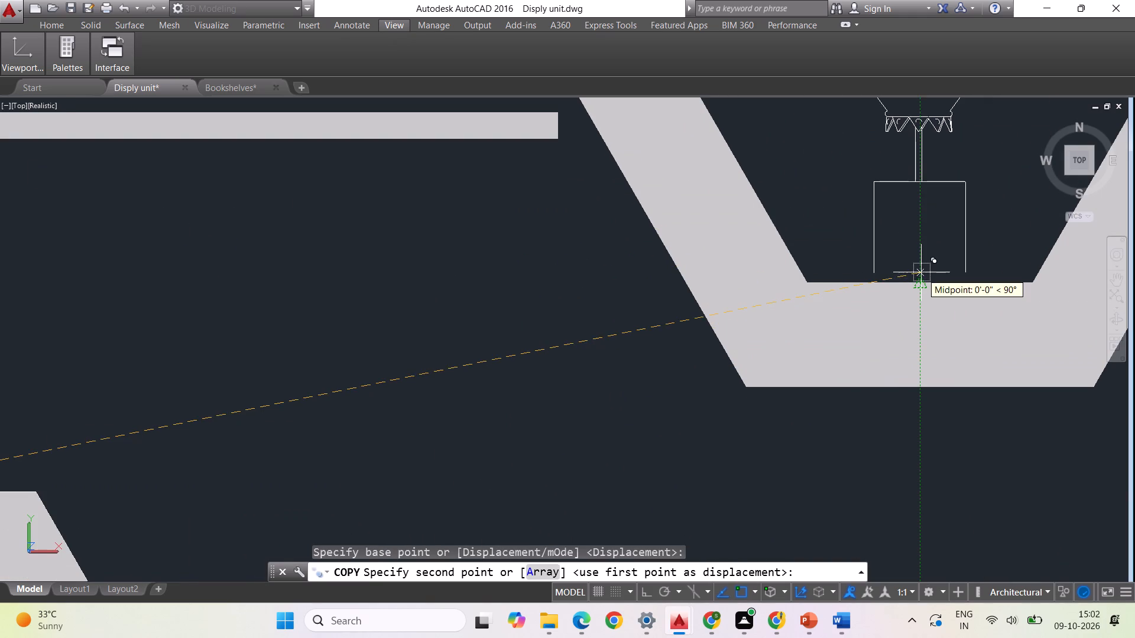
pyautogui.click(917, 284)
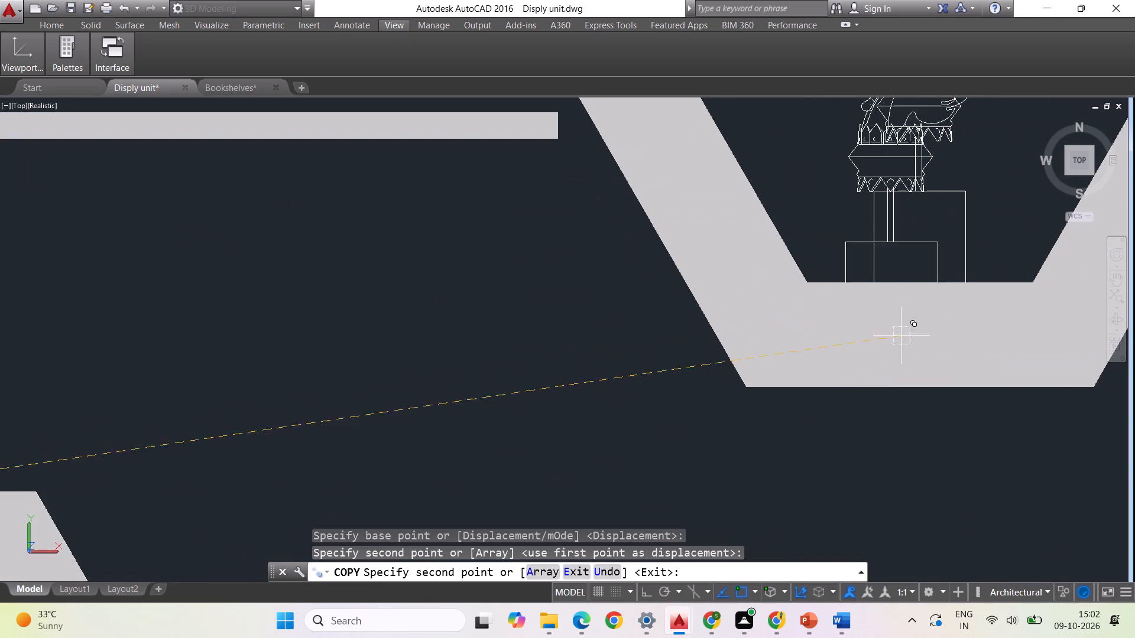
# Place another copy of the flame-topped ornament at the inner bottom midpoint of the lower-right hexagonal shelf and finish copying.
pyautogui.scroll(-4, 902, 337)
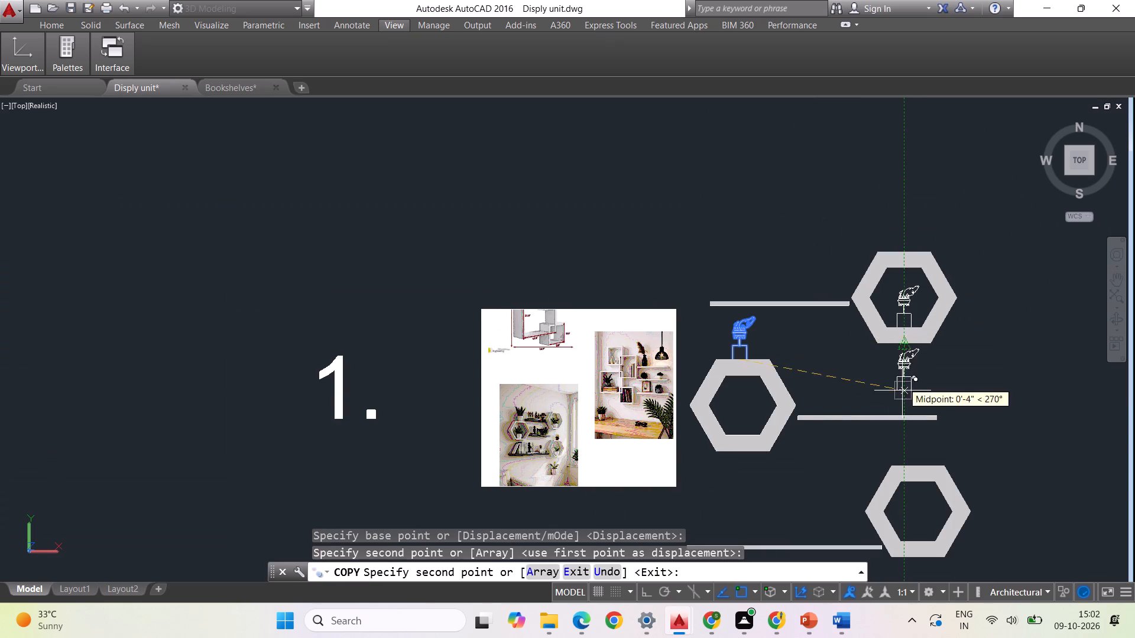
pyautogui.scroll(4, 932, 534)
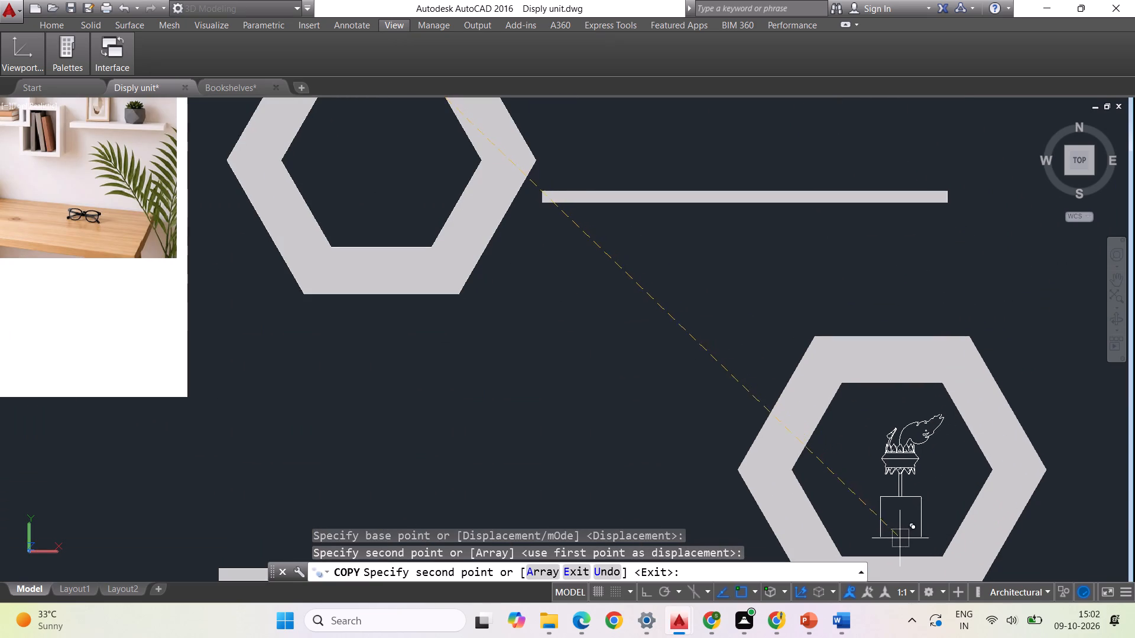
pyautogui.scroll(2, 898, 546)
pyautogui.scroll(-2, 881, 473)
pyautogui.scroll(3, 882, 521)
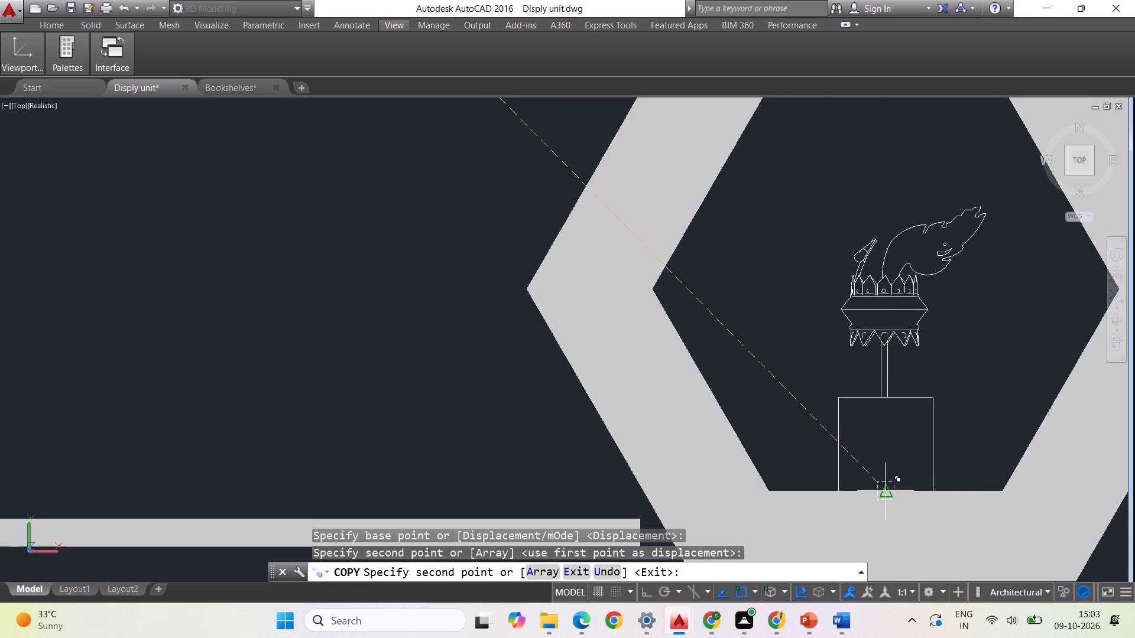
pyautogui.click(881, 494)
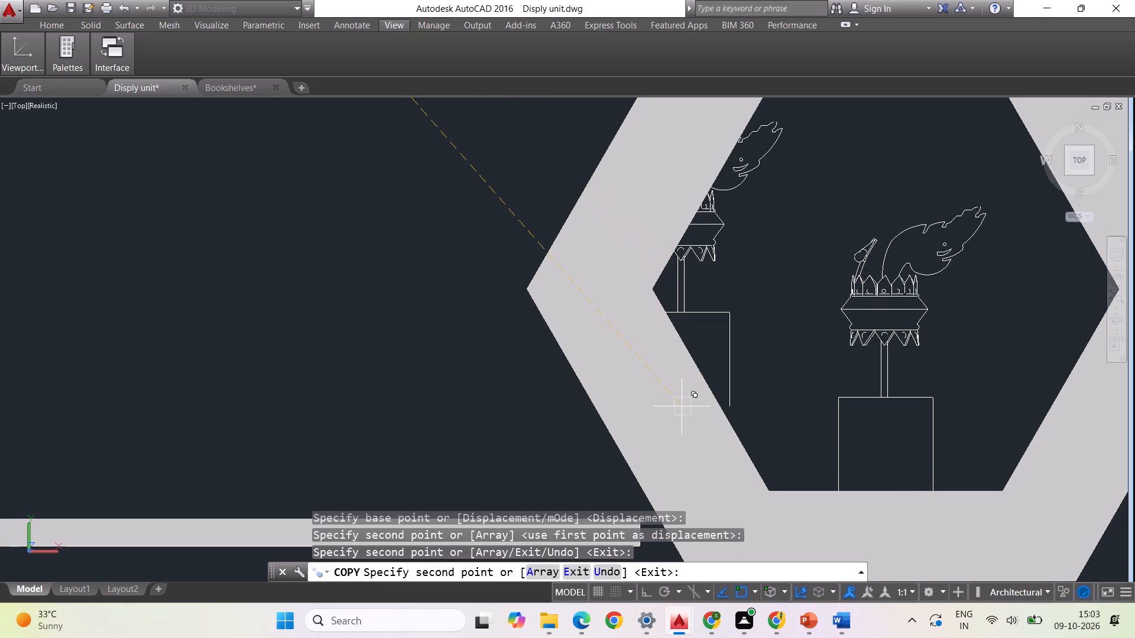
pyautogui.press('Escape')
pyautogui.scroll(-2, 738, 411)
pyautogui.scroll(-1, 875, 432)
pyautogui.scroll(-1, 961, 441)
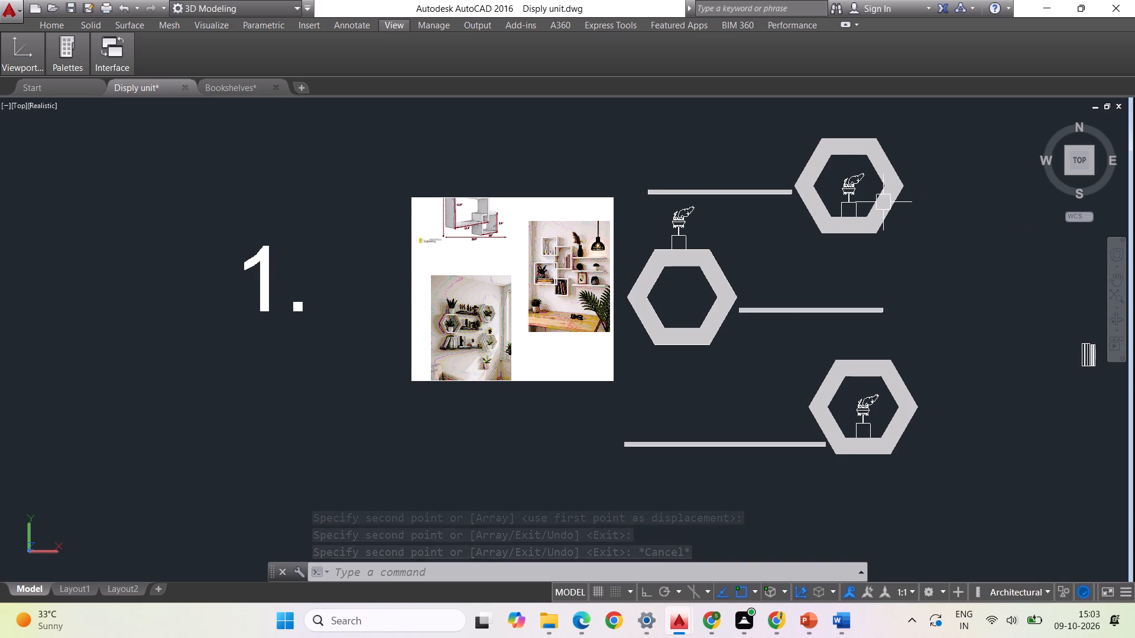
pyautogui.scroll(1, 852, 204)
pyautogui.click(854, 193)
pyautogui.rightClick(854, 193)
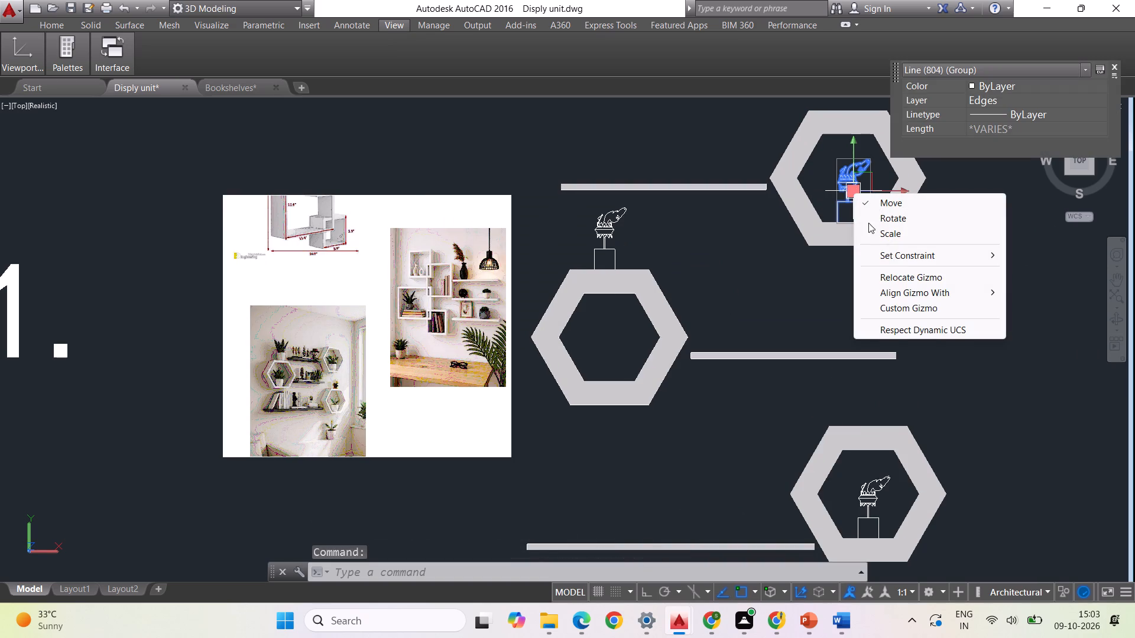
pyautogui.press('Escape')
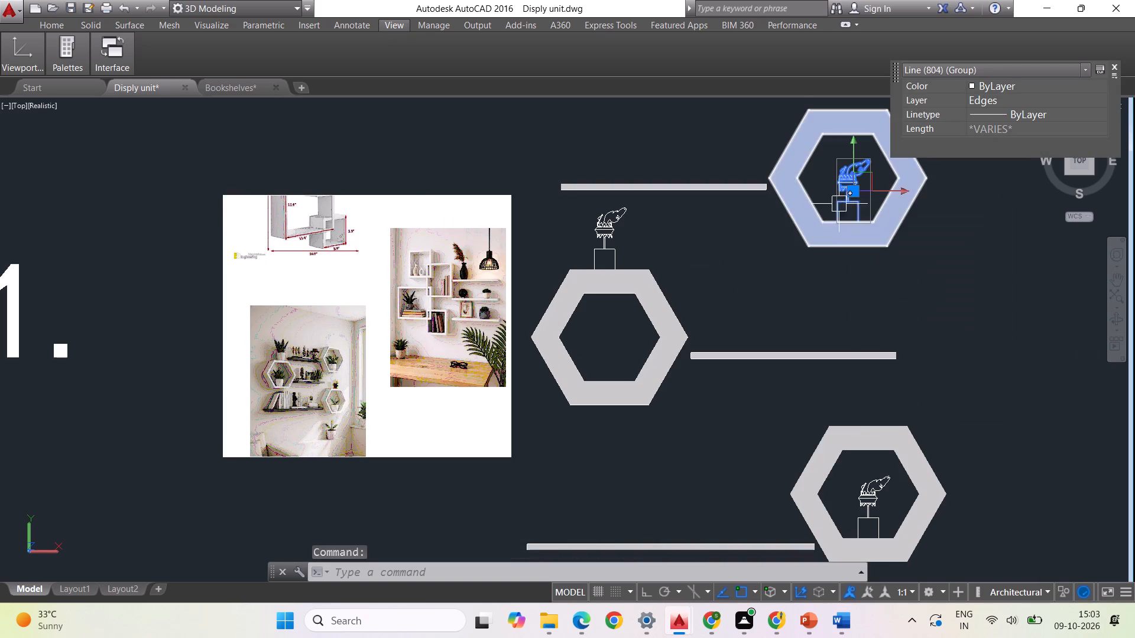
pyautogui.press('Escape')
# Copy the flame-topped ornament from the upper-right hexagonal shelf onto the inner bottom edge of the left hexagonal shelf.
pyautogui.click(845, 178)
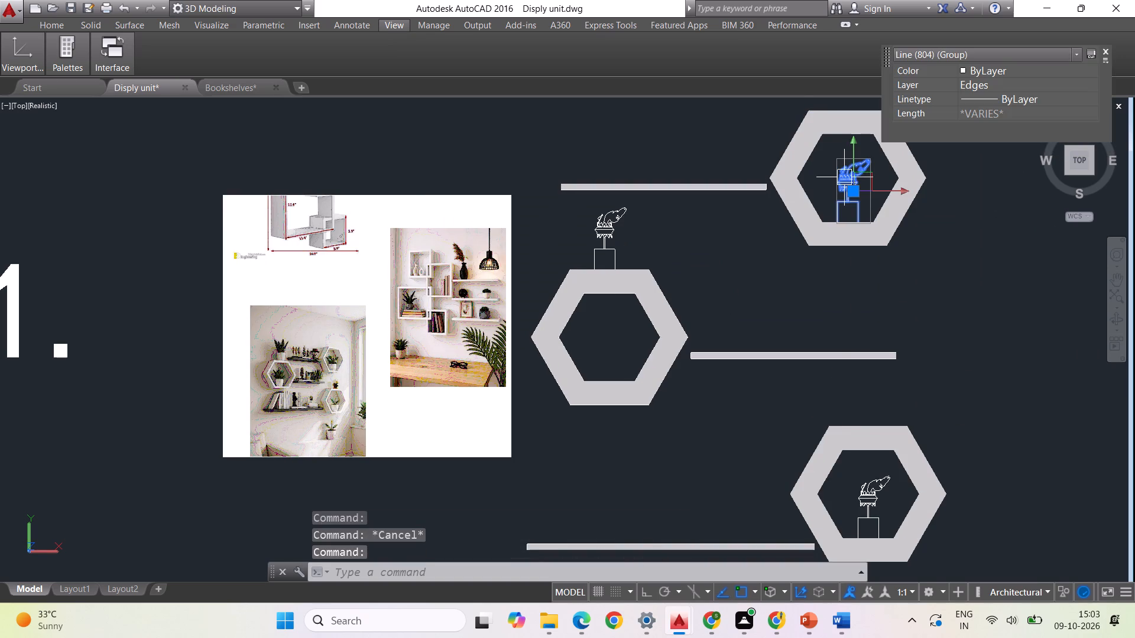
pyautogui.rightClick(845, 178)
pyautogui.click(883, 303)
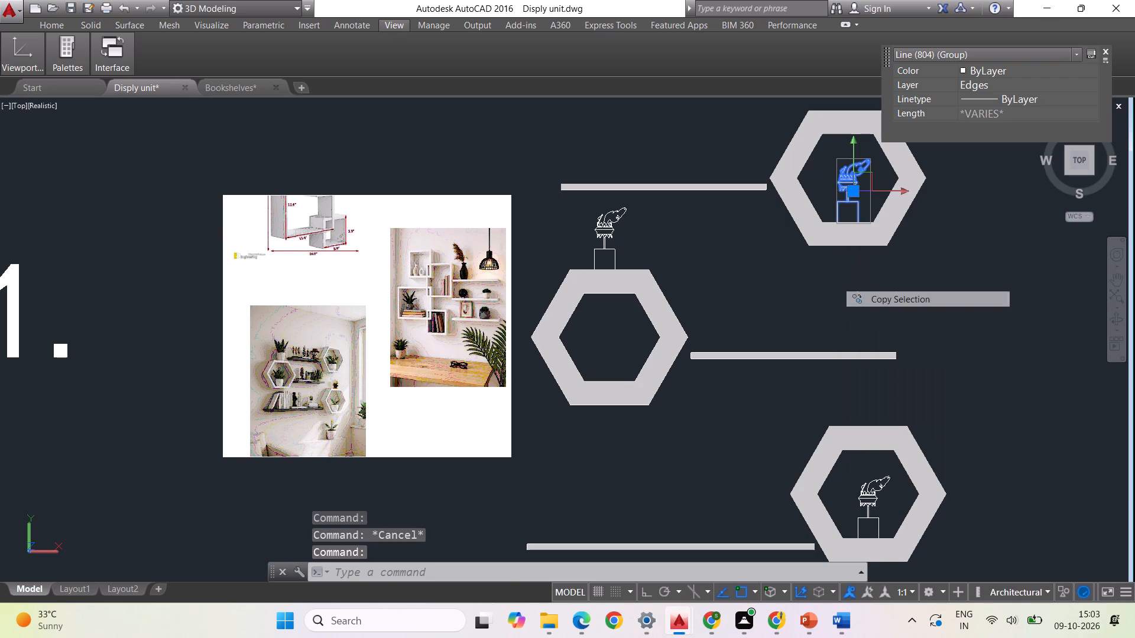
pyautogui.click(846, 223)
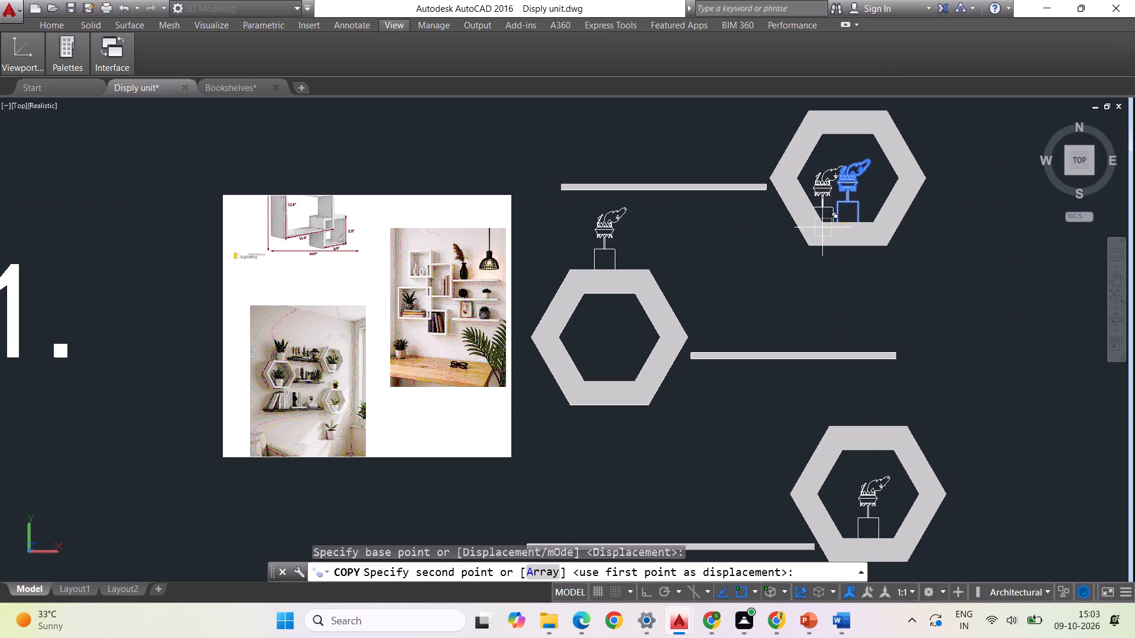
pyautogui.scroll(3, 608, 372)
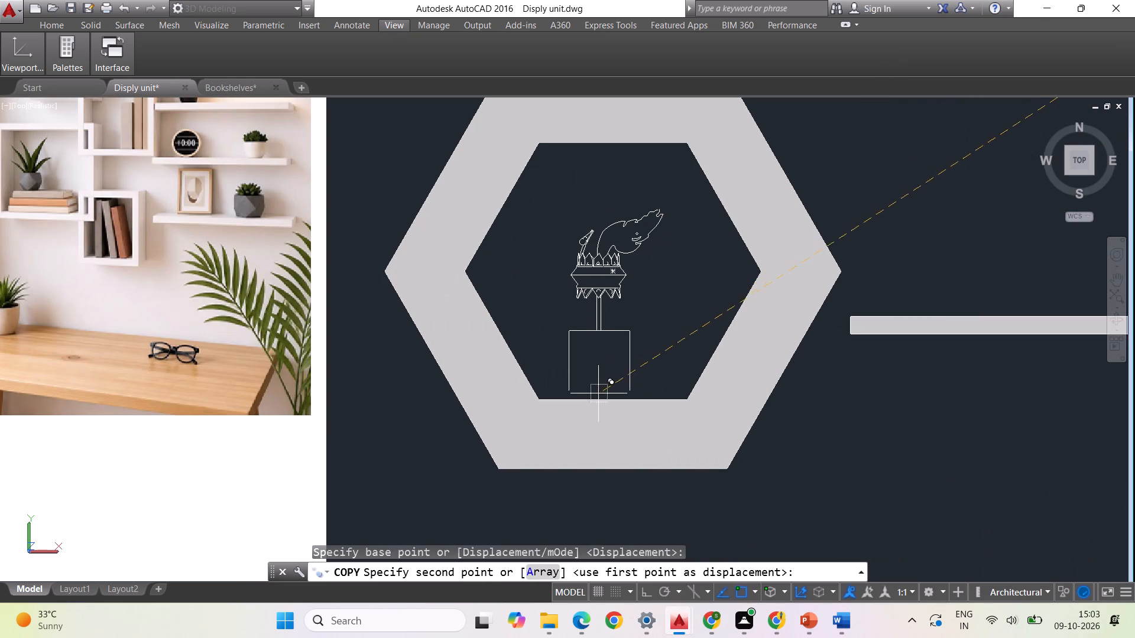
pyautogui.click(598, 400)
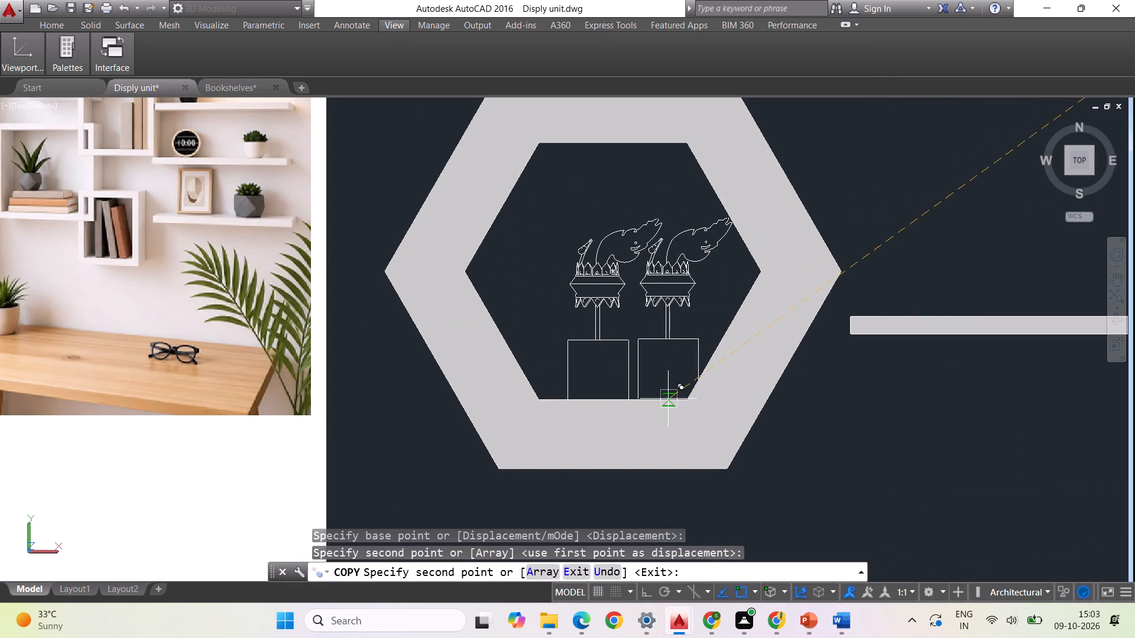
pyautogui.press('Escape')
# Examine the reference photo of the hexagonal wall shelves for how ornaments are arranged on the straight shelves.
pyautogui.scroll(-2, 554, 448)
pyautogui.scroll(-2, 686, 442)
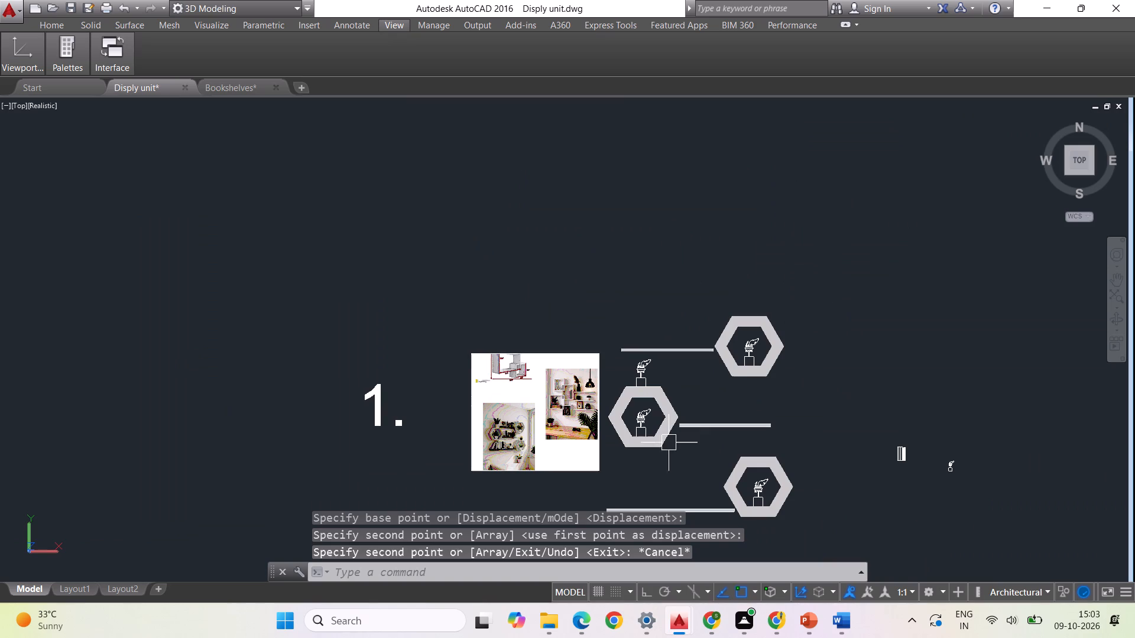
pyautogui.scroll(3, 517, 437)
pyautogui.scroll(-2, 515, 437)
pyautogui.scroll(3, 533, 445)
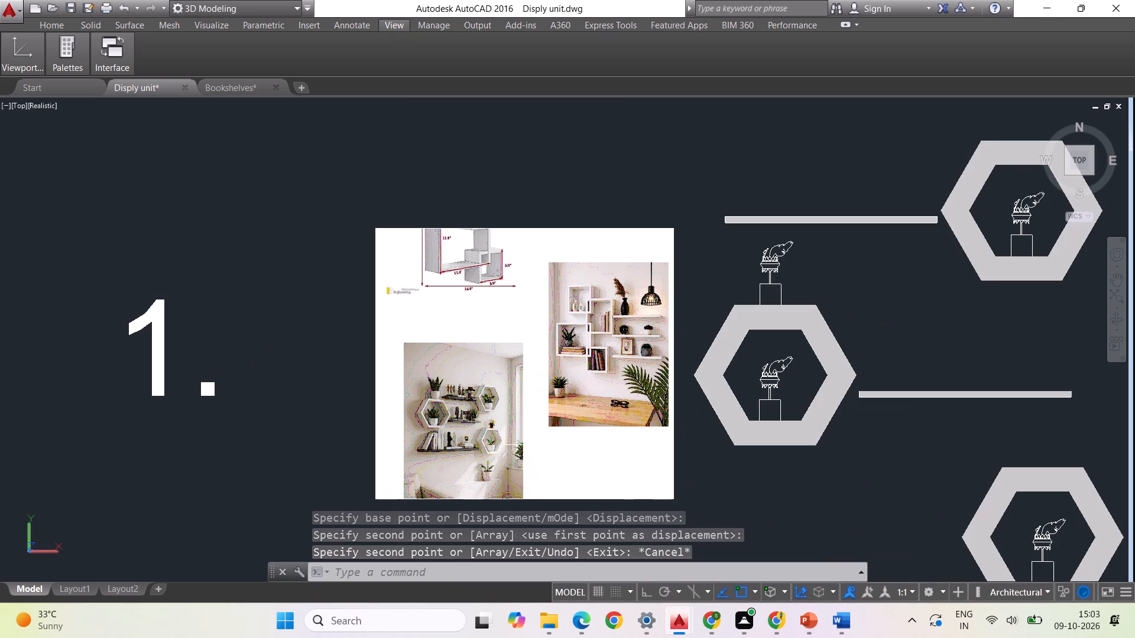
pyautogui.scroll(3, 483, 409)
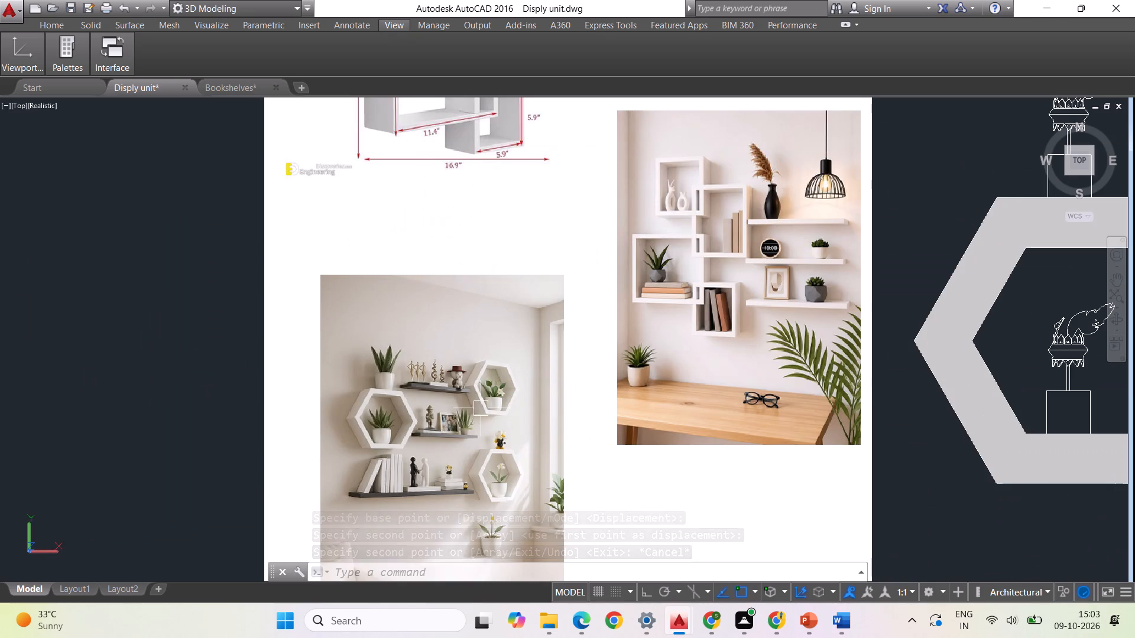
pyautogui.scroll(-2, 406, 416)
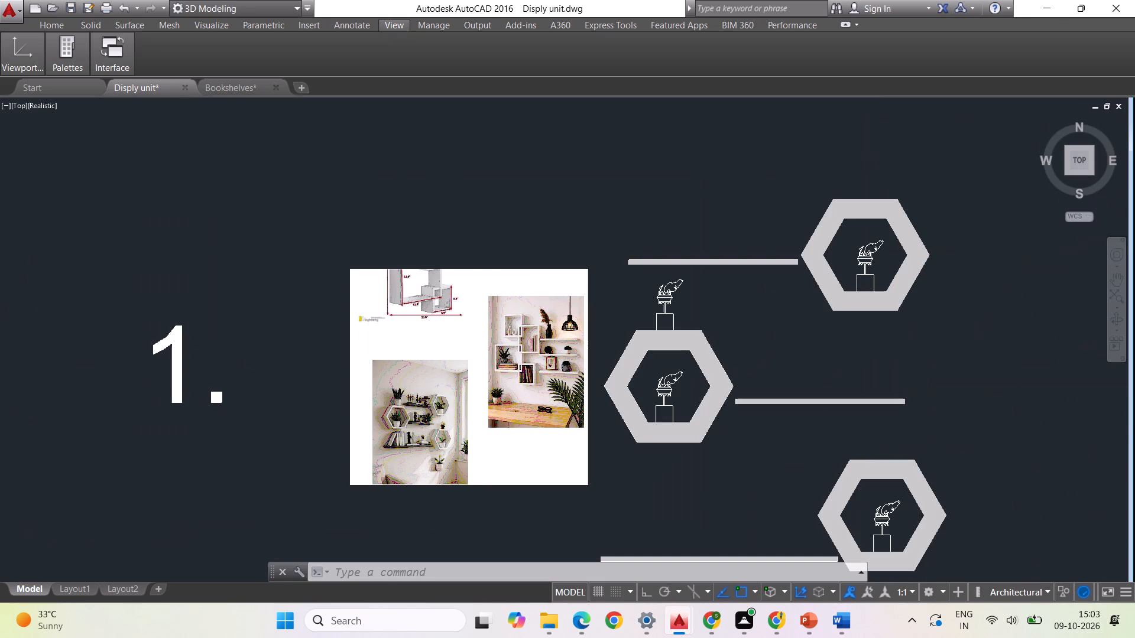
# Copy the flame-topped ornament from inside the left hexagonal shelf onto the middle straight shelf, near its right end.
pyautogui.scroll(3, 670, 414)
pyautogui.click(664, 396)
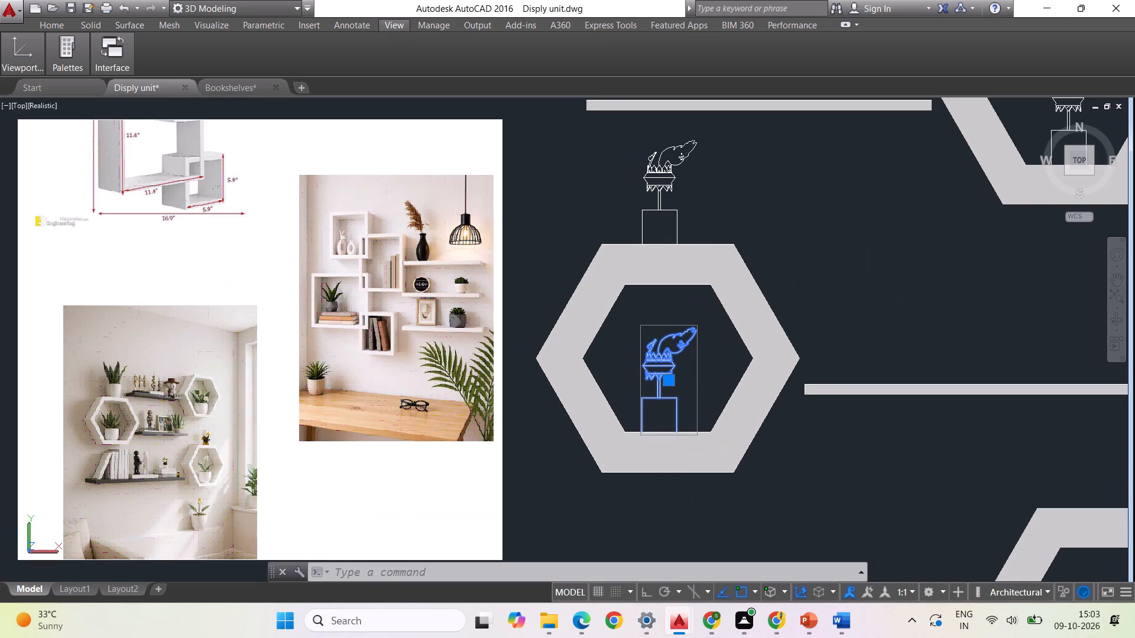
pyautogui.rightClick(664, 396)
pyautogui.click(710, 192)
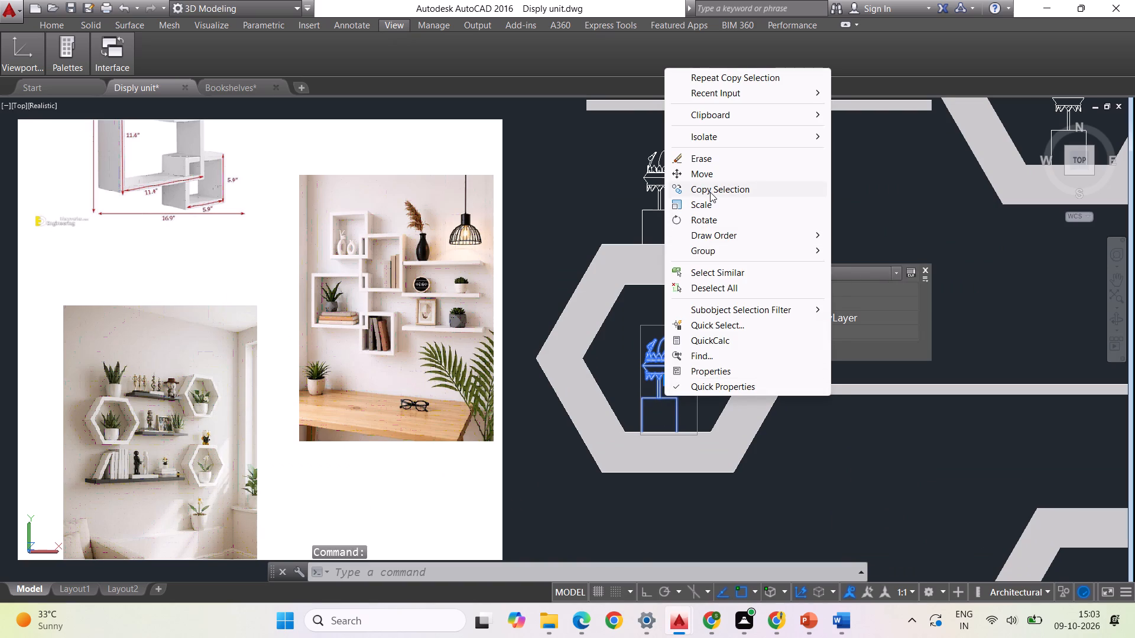
pyautogui.click(654, 431)
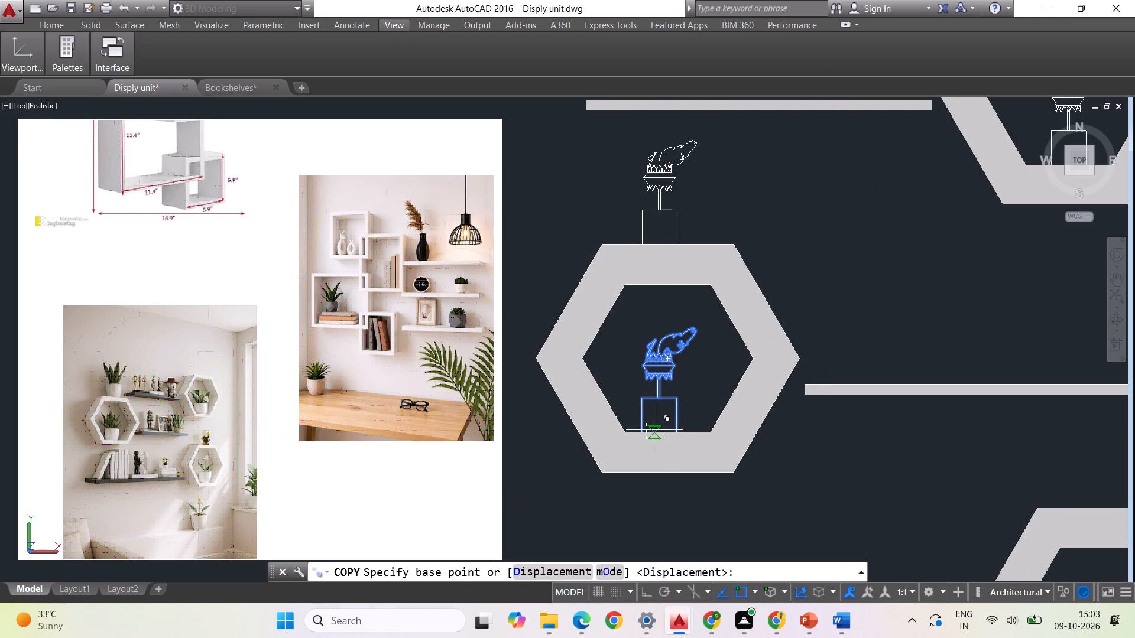
pyautogui.scroll(-1, 540, 417)
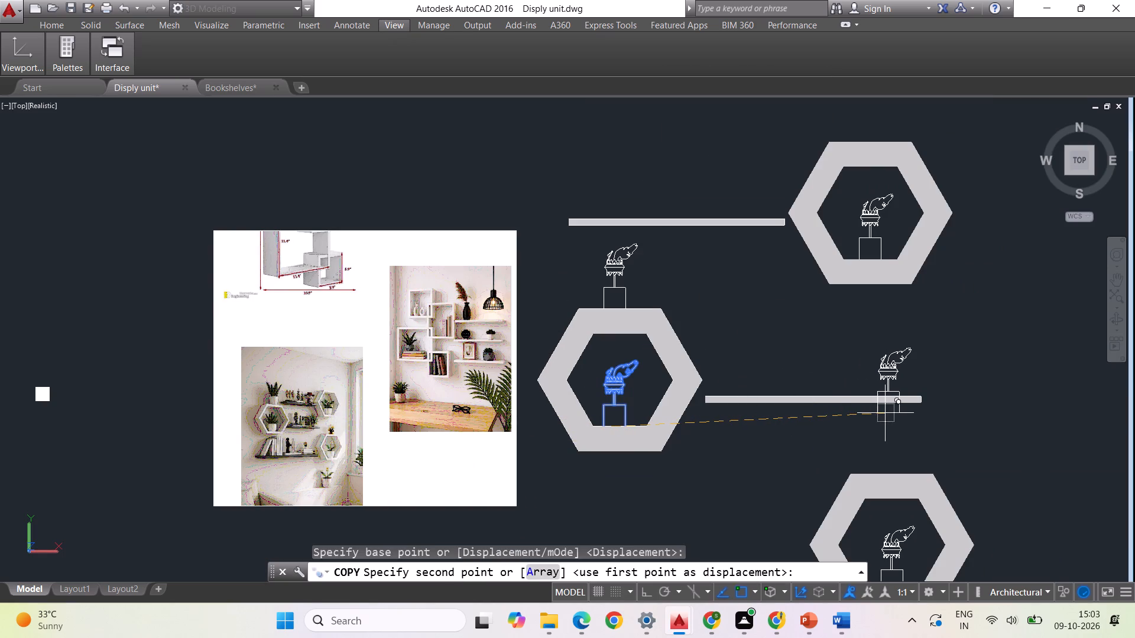
pyautogui.scroll(2, 886, 414)
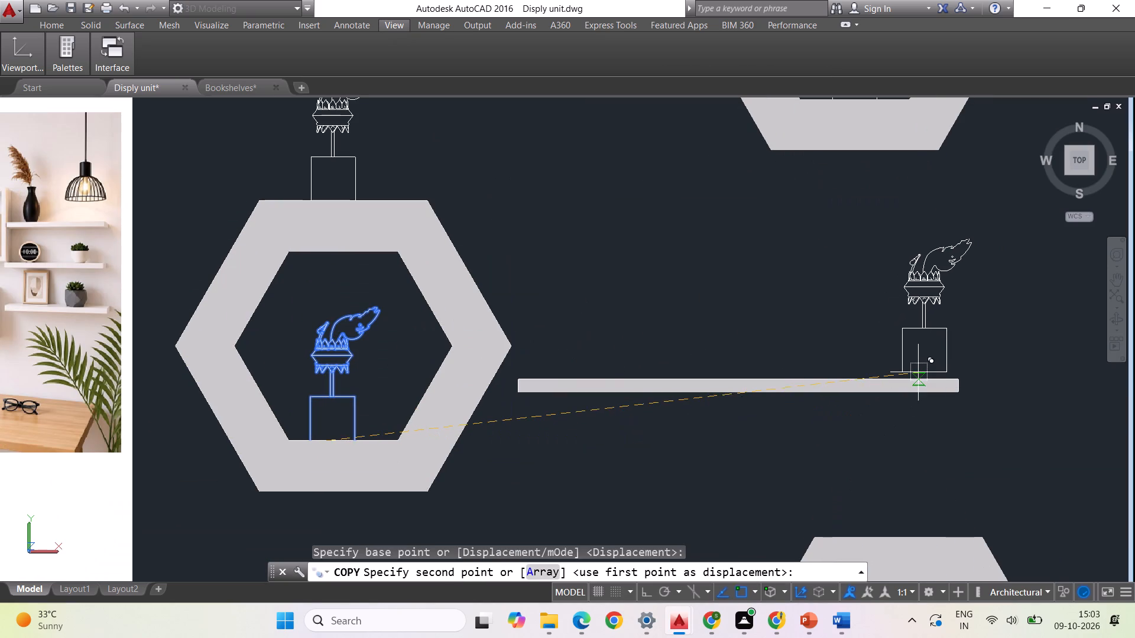
pyautogui.scroll(3, 925, 379)
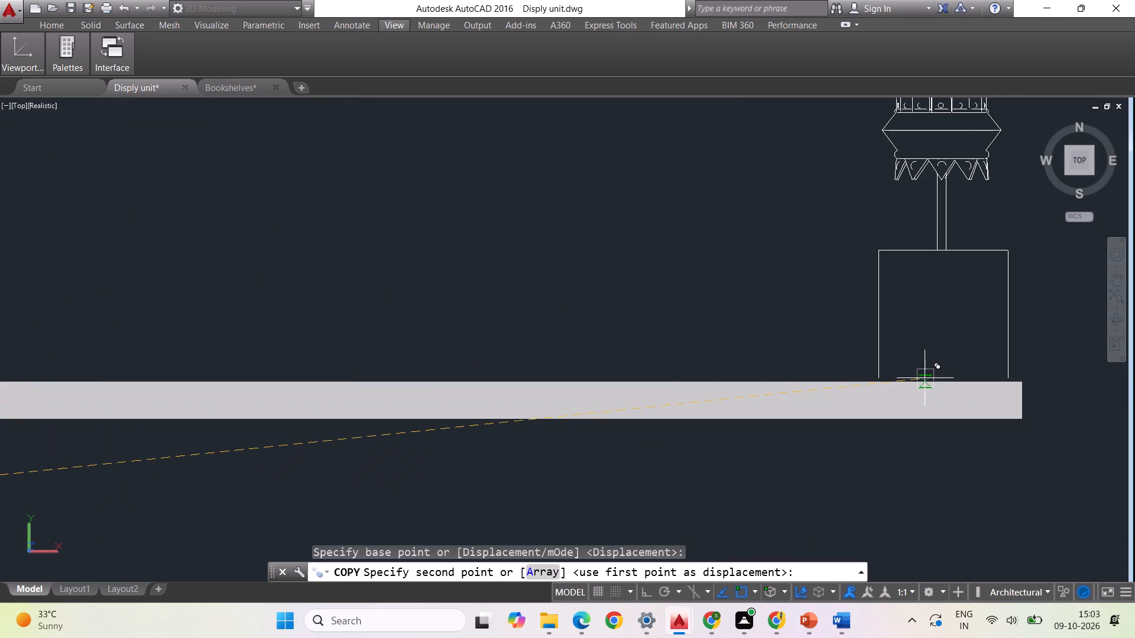
pyautogui.click(928, 383)
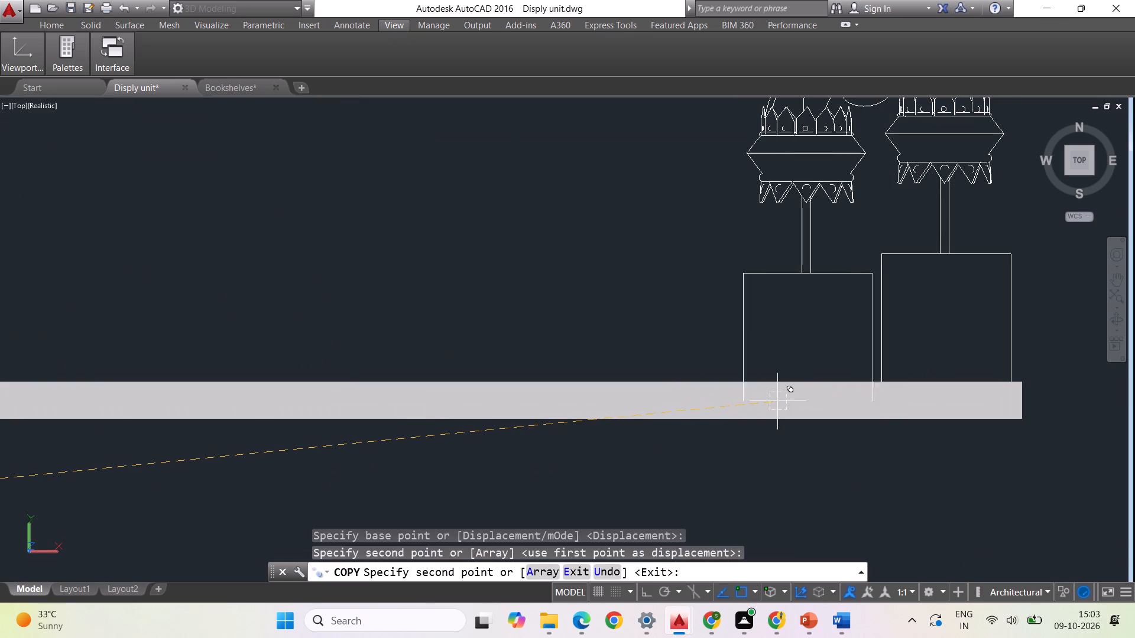
pyautogui.press('Escape')
pyautogui.scroll(-2, 794, 481)
pyautogui.scroll(-1, 860, 483)
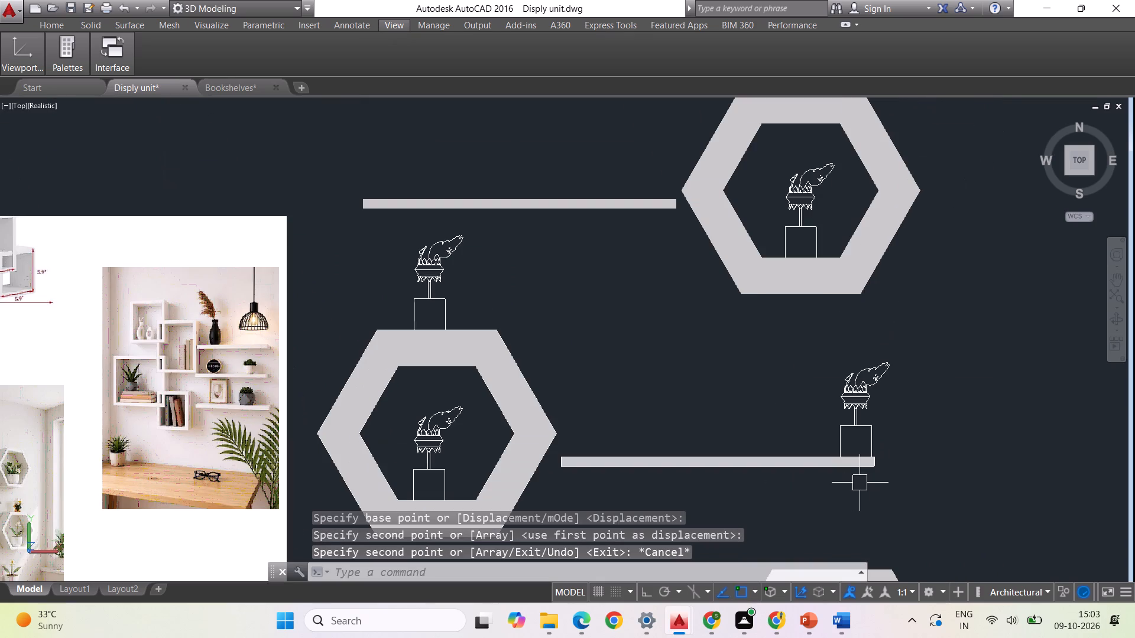
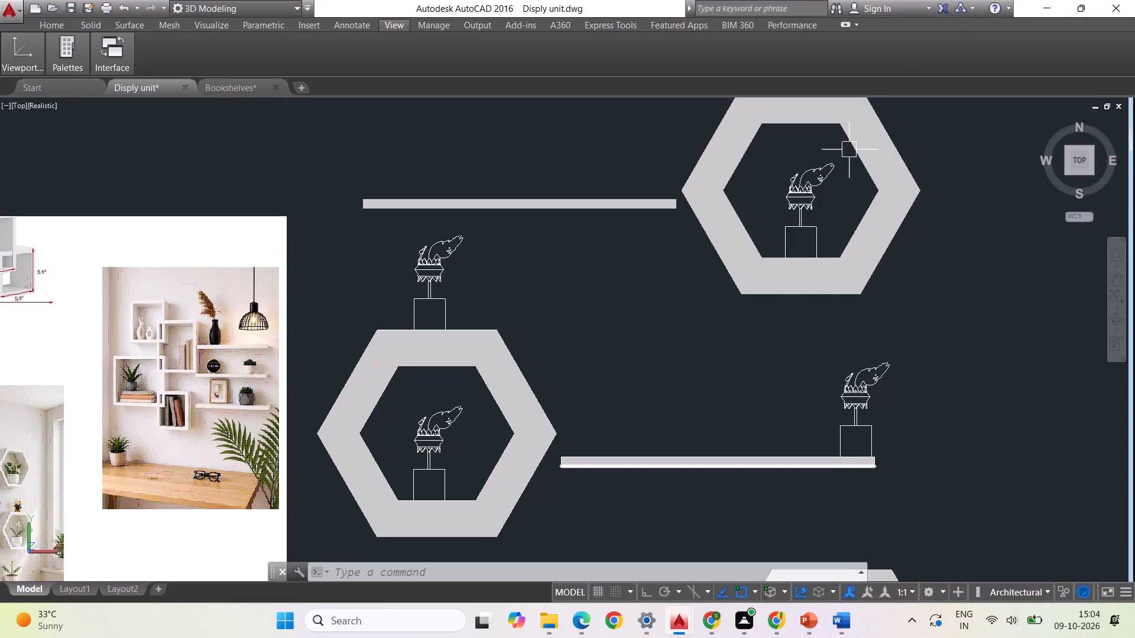
# Examine the reference photos of the box shelves and hexagonal shelves for how plants, books and ornaments are arranged.
pyautogui.scroll(-2, 676, 341)
pyautogui.scroll(2, 462, 384)
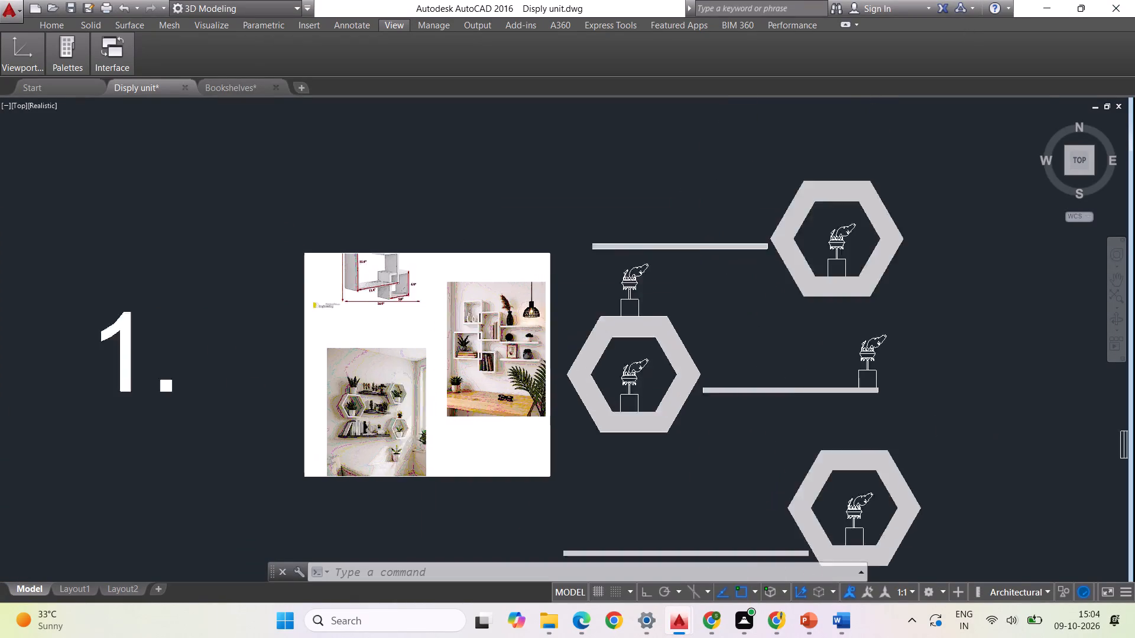
pyautogui.scroll(3, 557, 324)
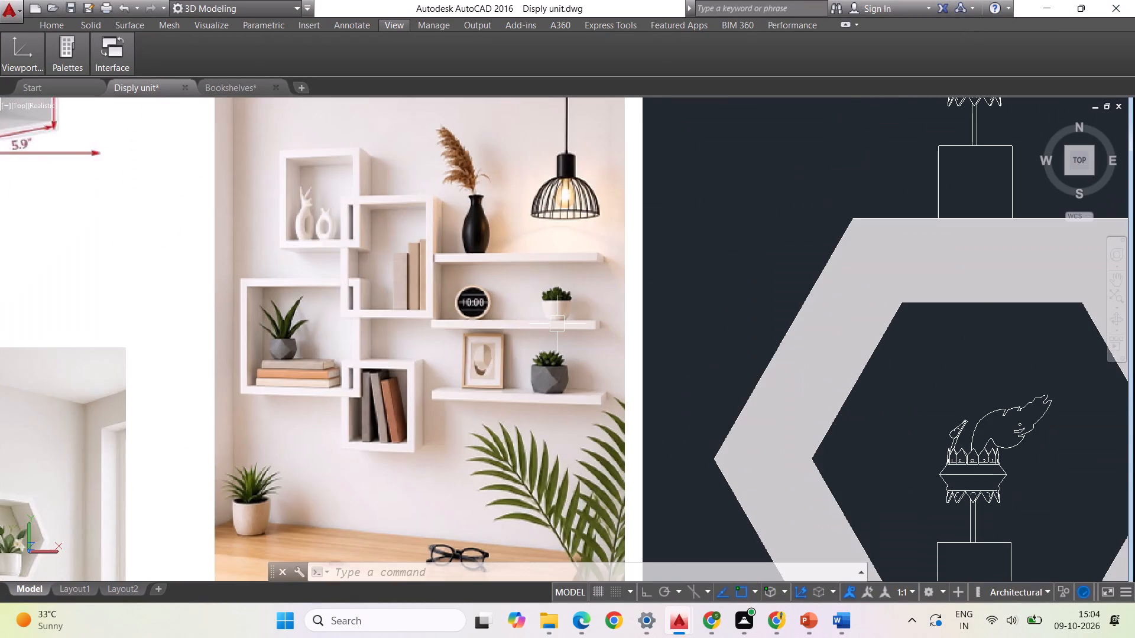
pyautogui.scroll(-2, 515, 324)
pyautogui.scroll(2, 303, 450)
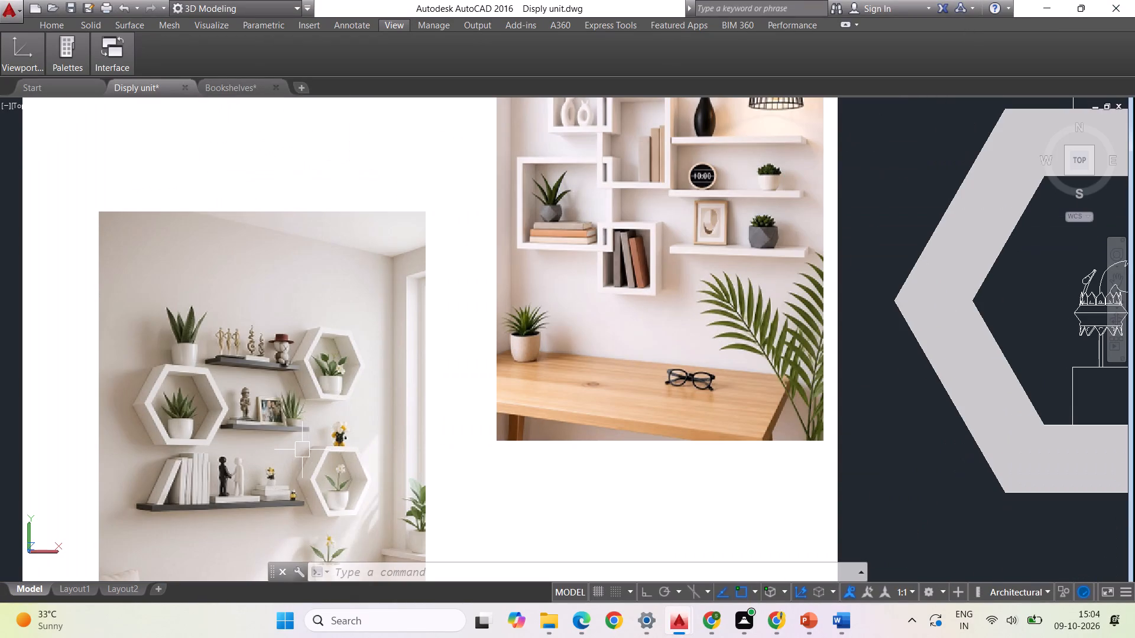
pyautogui.scroll(-2, 282, 450)
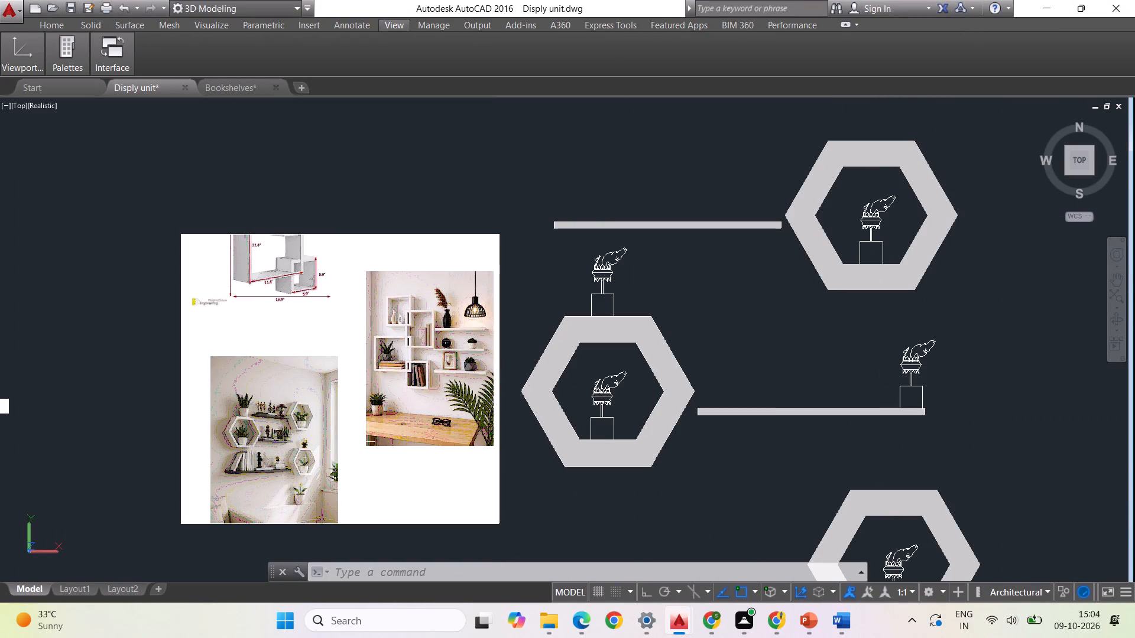
# Switch to the Bookshelves drawing and look over its bookcases for more items suitable for the display shelves.
pyautogui.click(216, 82)
pyautogui.scroll(2, 638, 255)
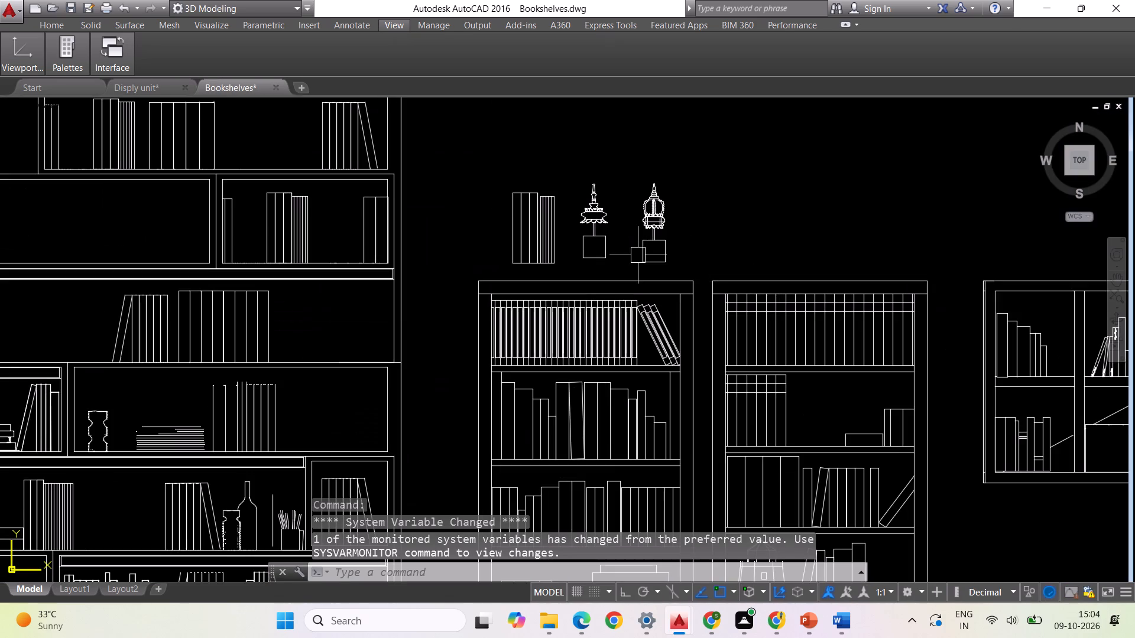
pyautogui.scroll(-2, 732, 225)
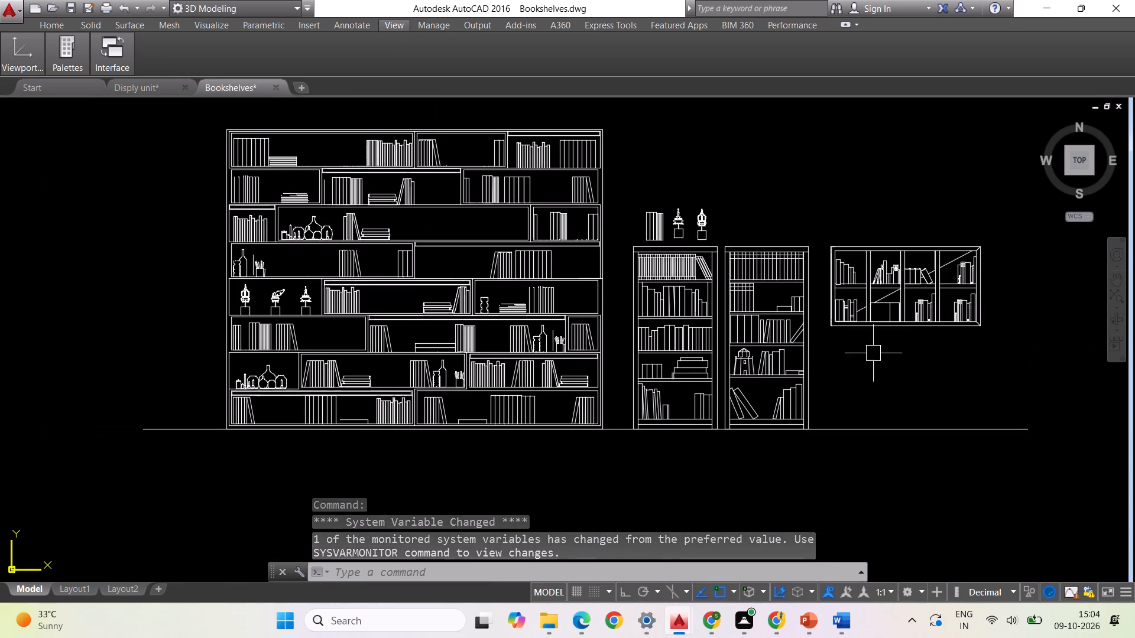
pyautogui.scroll(1, 735, 376)
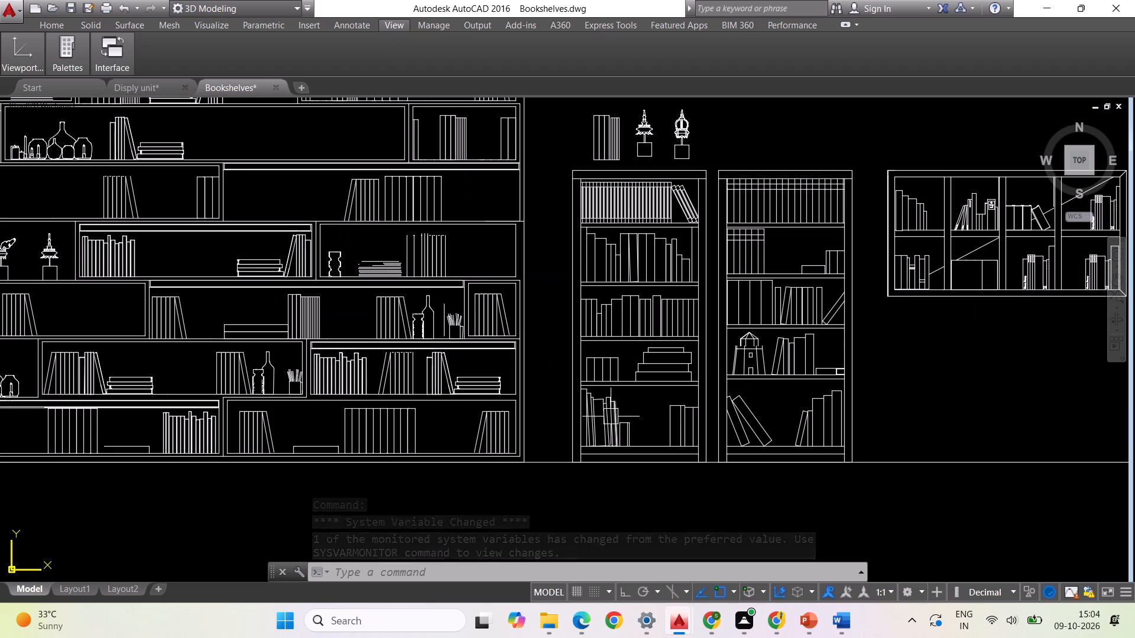
pyautogui.scroll(-2, 707, 402)
pyautogui.scroll(3, 469, 399)
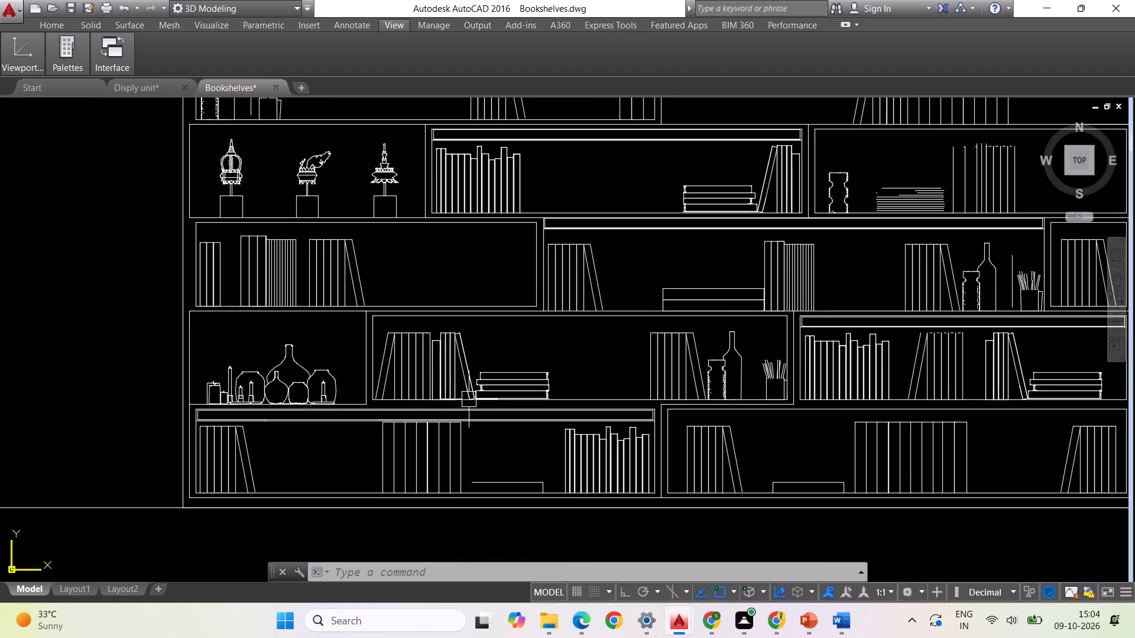
pyautogui.scroll(2, 346, 400)
pyautogui.scroll(-2, 383, 372)
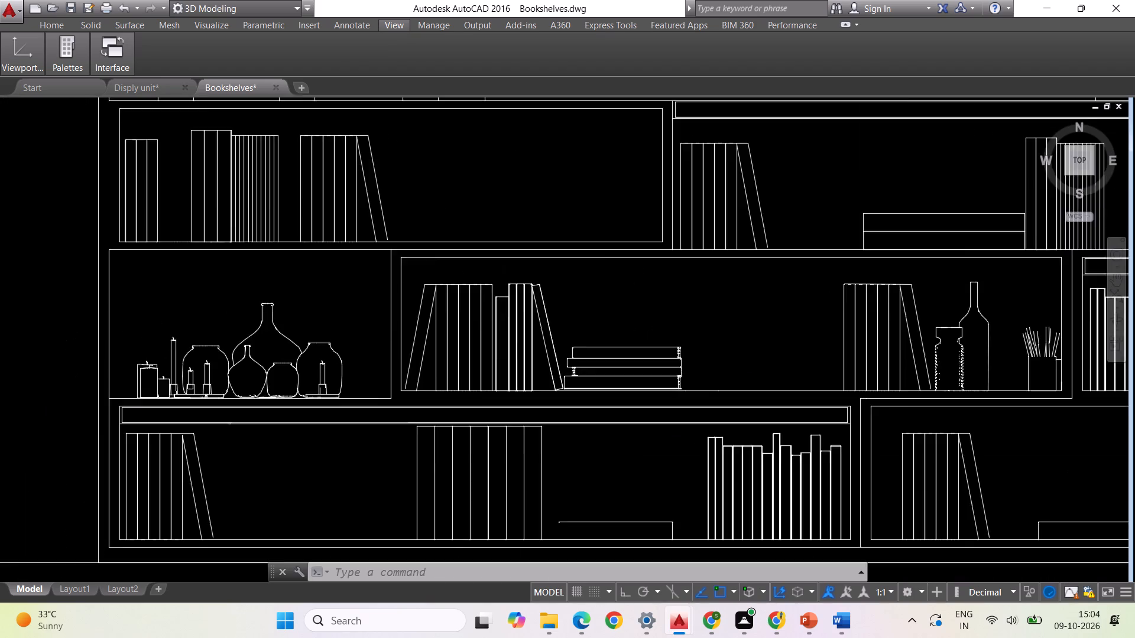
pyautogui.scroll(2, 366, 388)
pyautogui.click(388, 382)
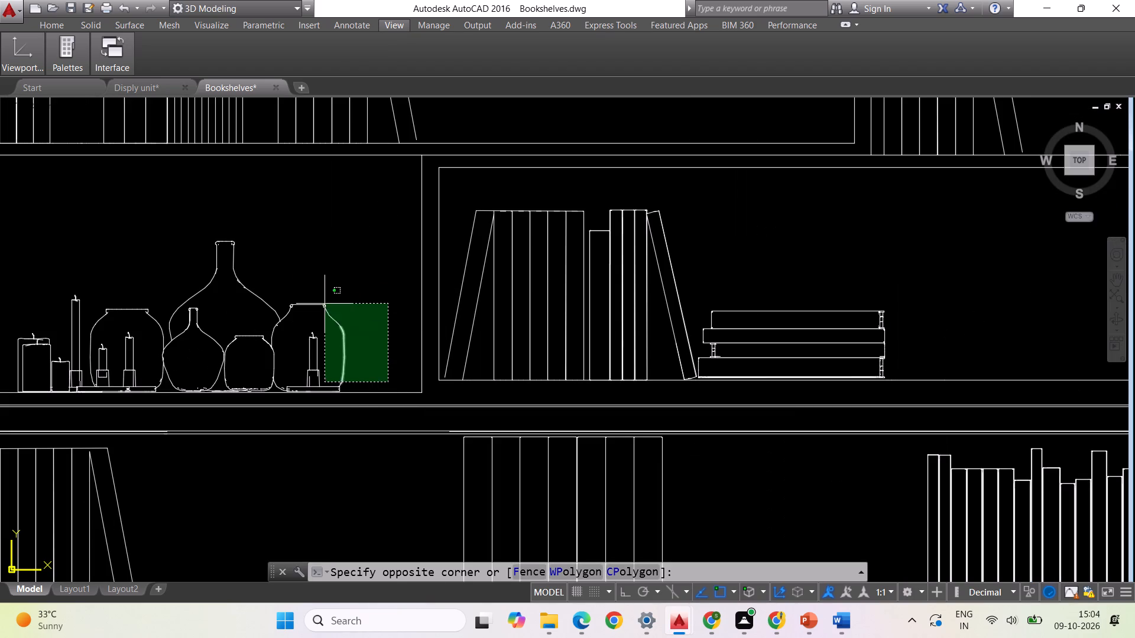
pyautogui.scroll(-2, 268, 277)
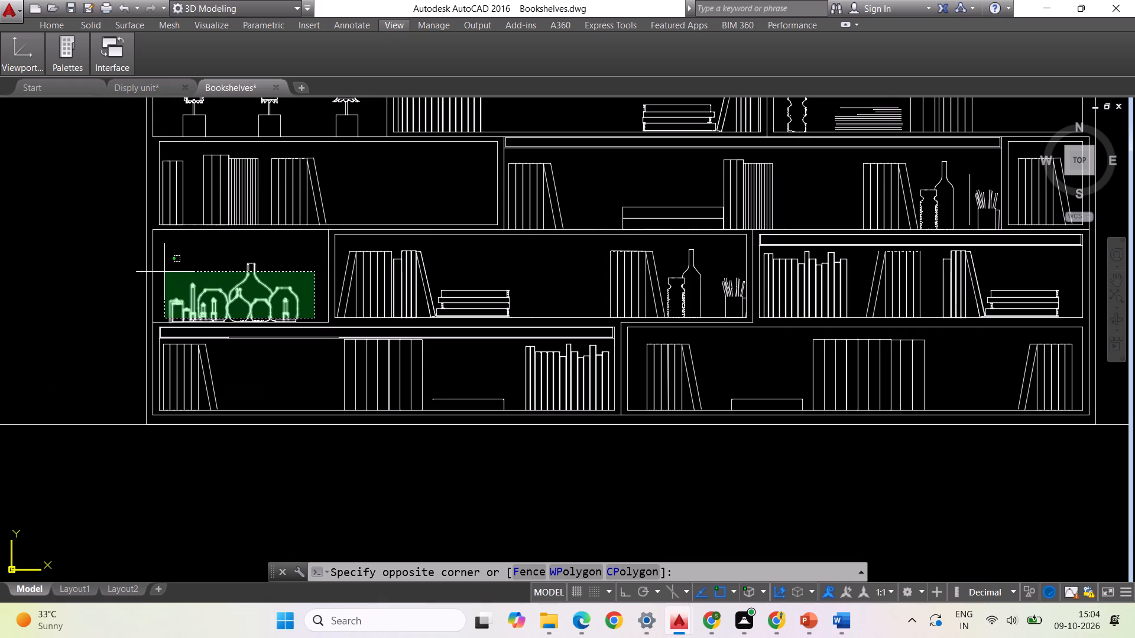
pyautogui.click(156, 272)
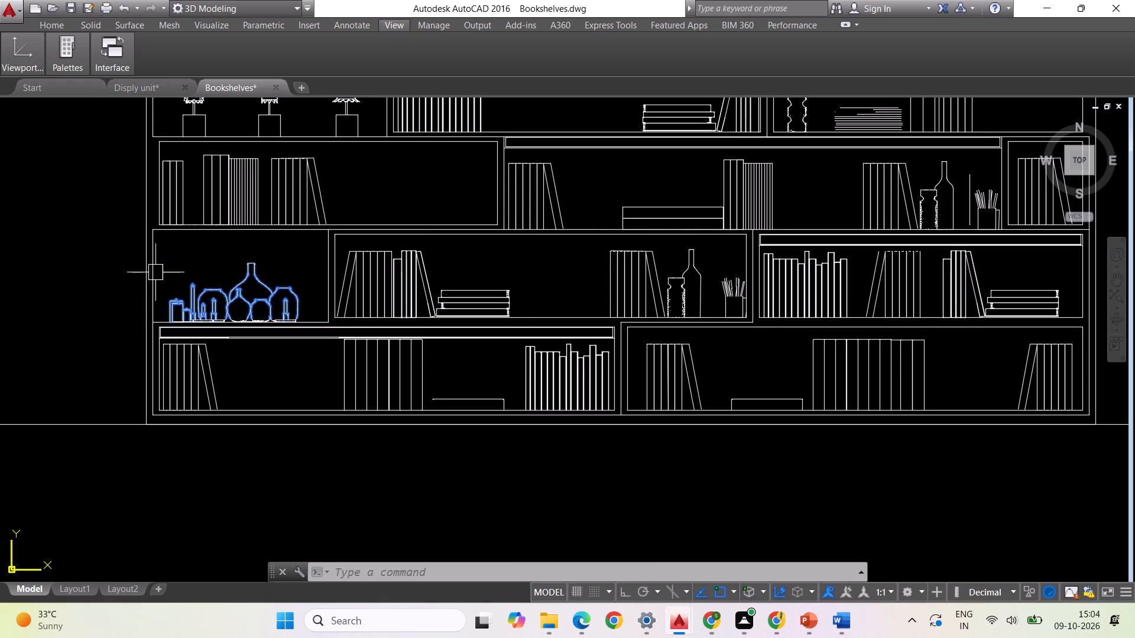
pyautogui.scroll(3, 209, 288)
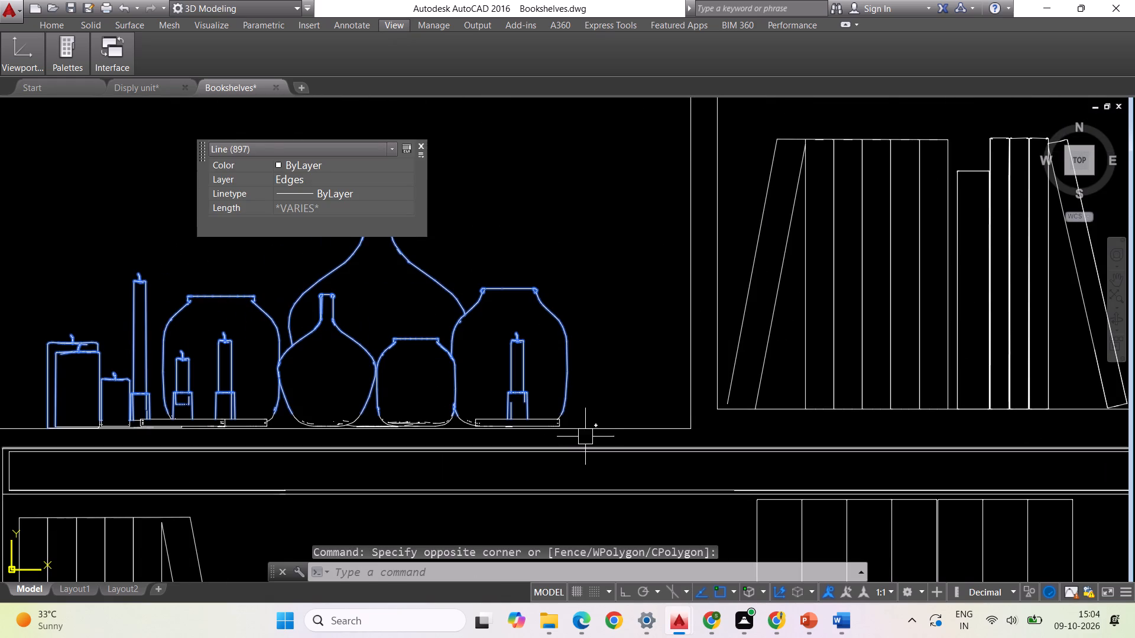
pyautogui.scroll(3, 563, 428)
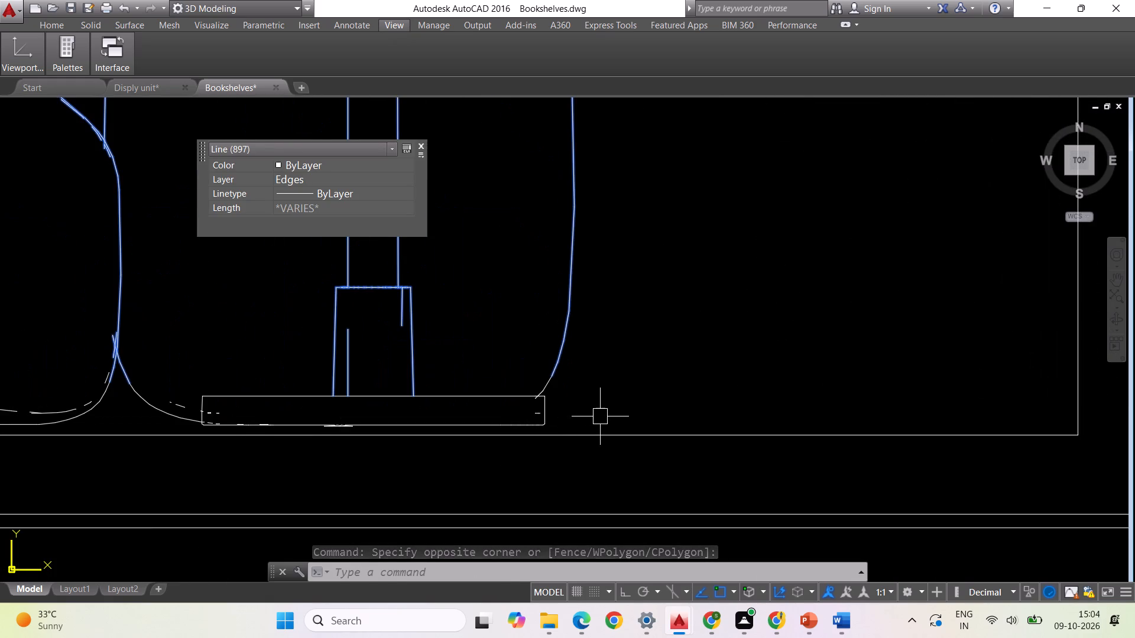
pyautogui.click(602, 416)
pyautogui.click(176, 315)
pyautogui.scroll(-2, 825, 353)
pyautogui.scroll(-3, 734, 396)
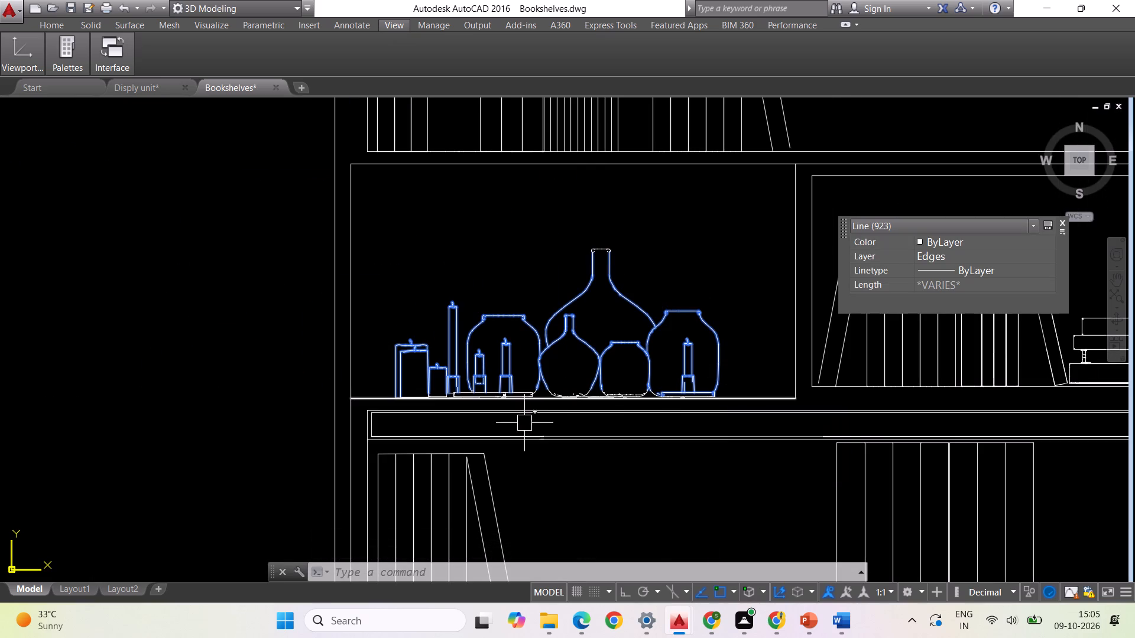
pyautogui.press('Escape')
# Examine the bottles, pencil holder and ornaments on the upper and middle shelves of the large bookcase.
pyautogui.scroll(-4, 527, 240)
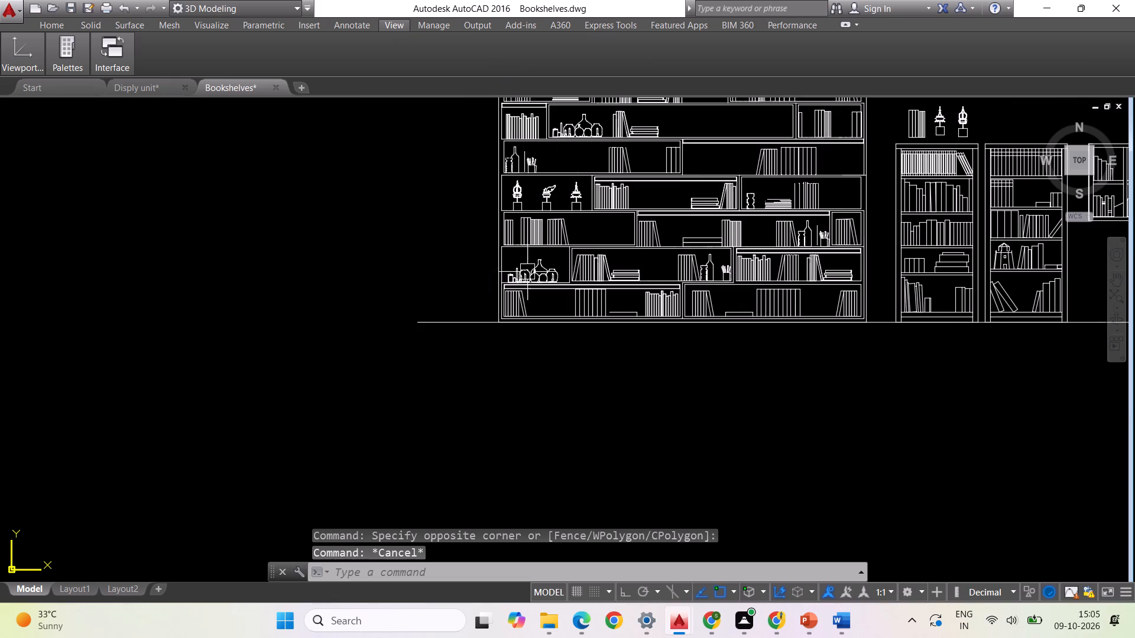
pyautogui.scroll(1, 575, 155)
pyautogui.scroll(-2, 541, 262)
pyautogui.scroll(3, 533, 194)
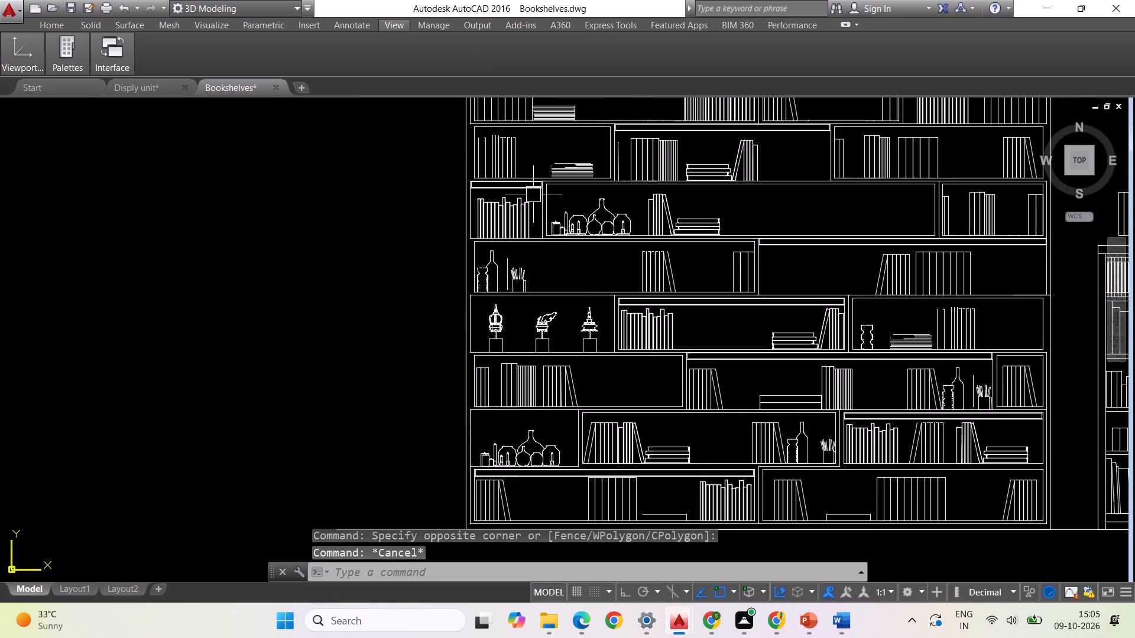
pyautogui.scroll(3, 532, 261)
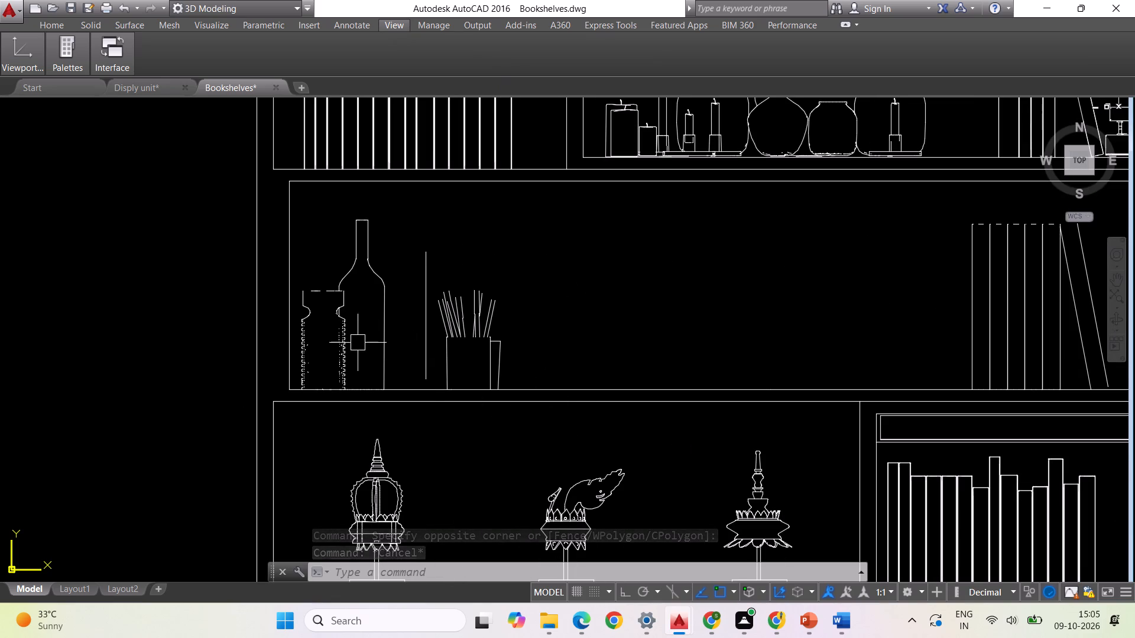
pyautogui.scroll(2, 345, 339)
pyautogui.scroll(-1, 385, 214)
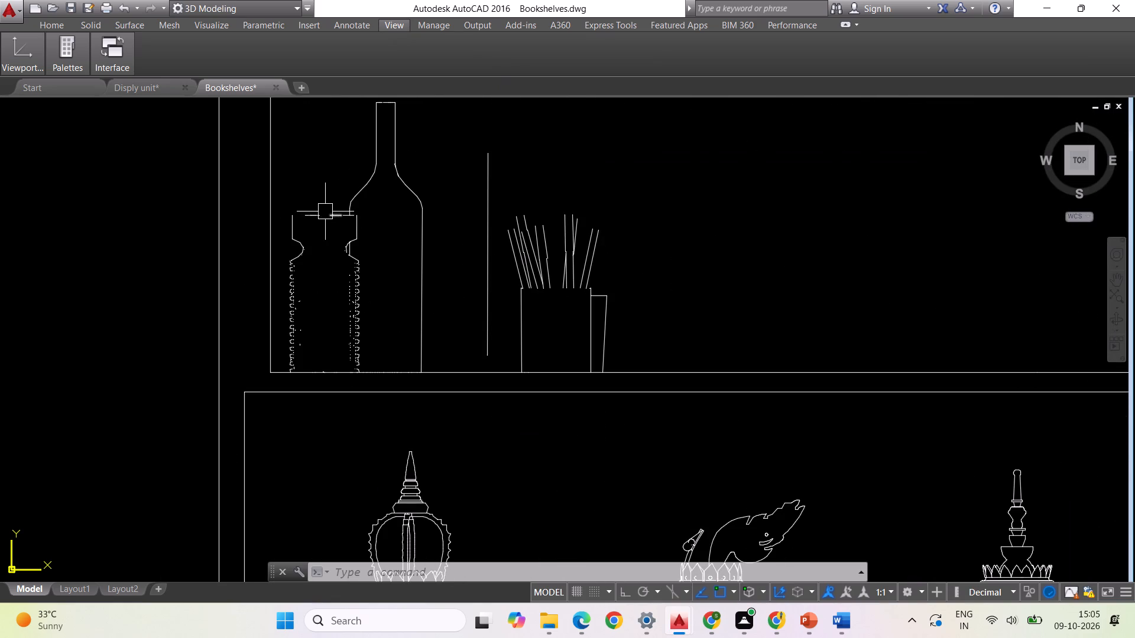
pyautogui.scroll(-1, 369, 301)
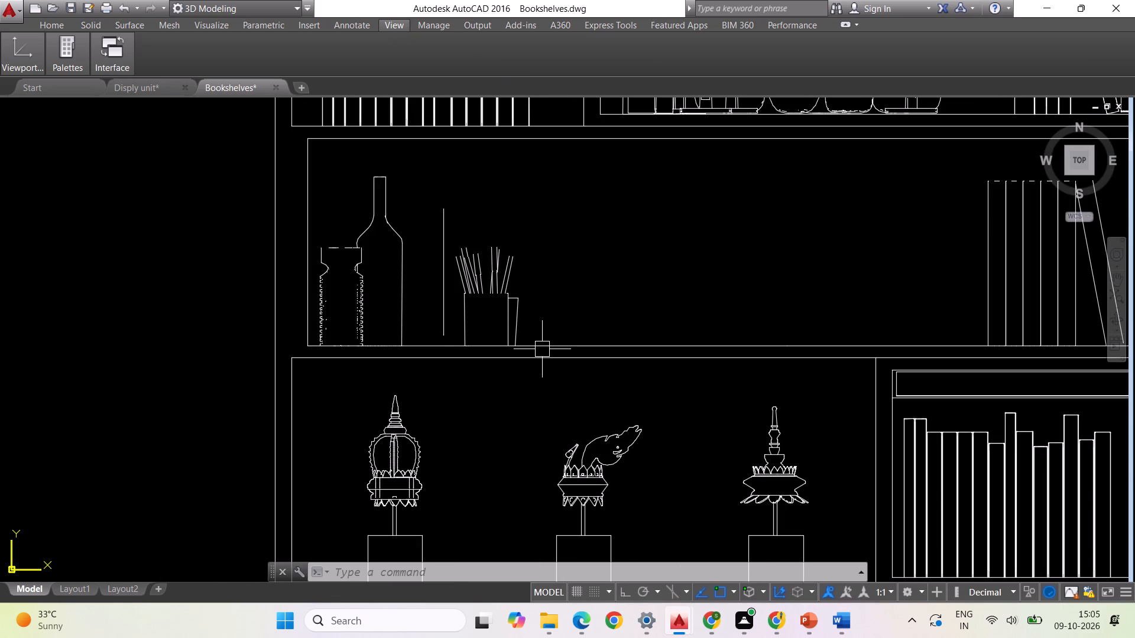
pyautogui.click(592, 334)
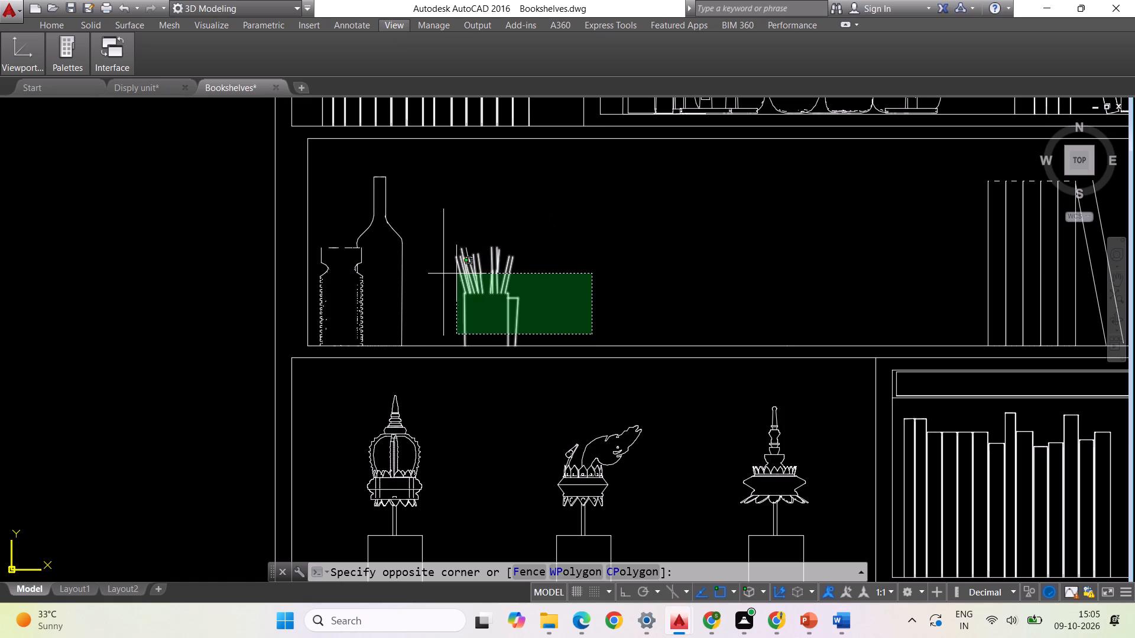
pyautogui.press('Escape')
# Examine the book groups in the large bookcase, the narrow bookcases and the wall-mounted eight-compartment shelf for usable items.
pyautogui.scroll(-3, 350, 294)
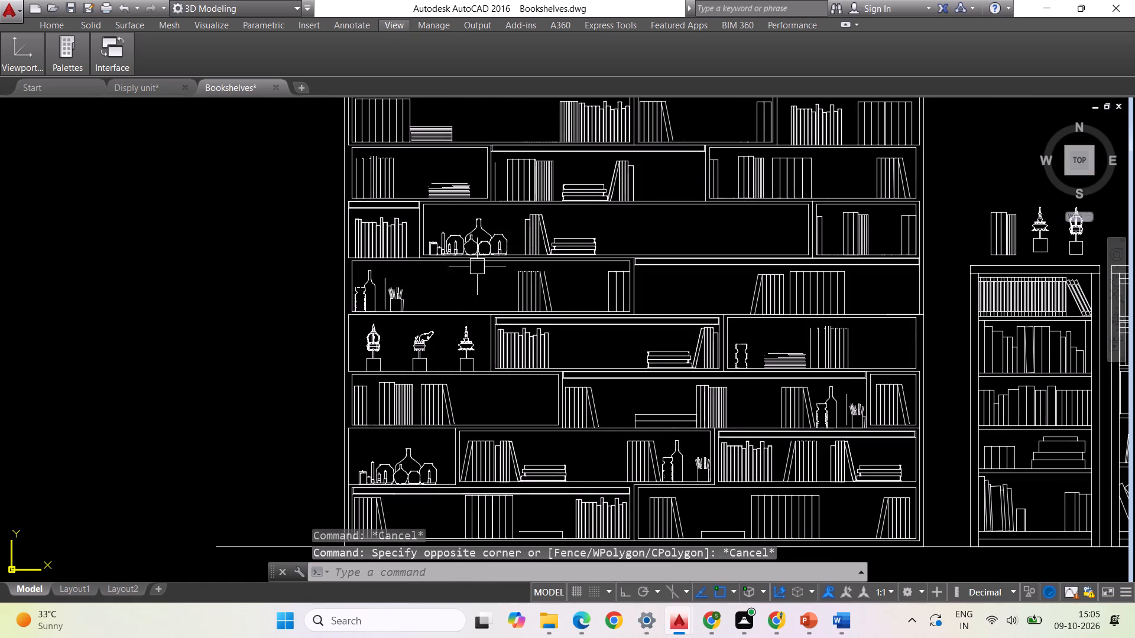
pyautogui.scroll(-2, 378, 266)
pyautogui.scroll(6, 777, 289)
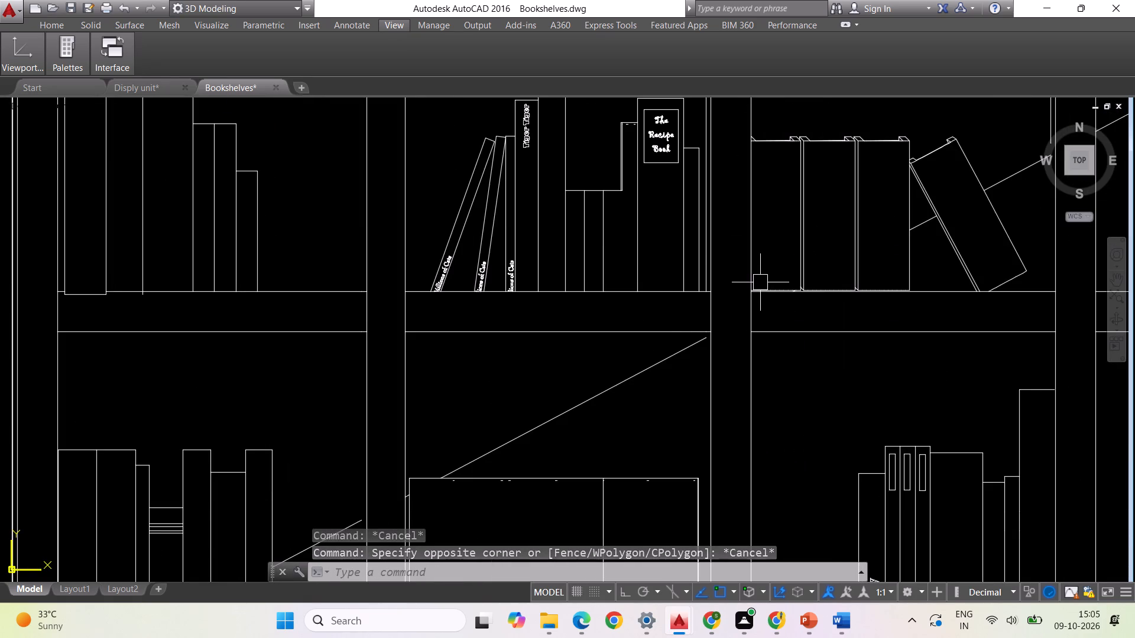
pyautogui.scroll(-2, 760, 235)
pyautogui.scroll(2, 680, 174)
pyautogui.scroll(-2, 680, 174)
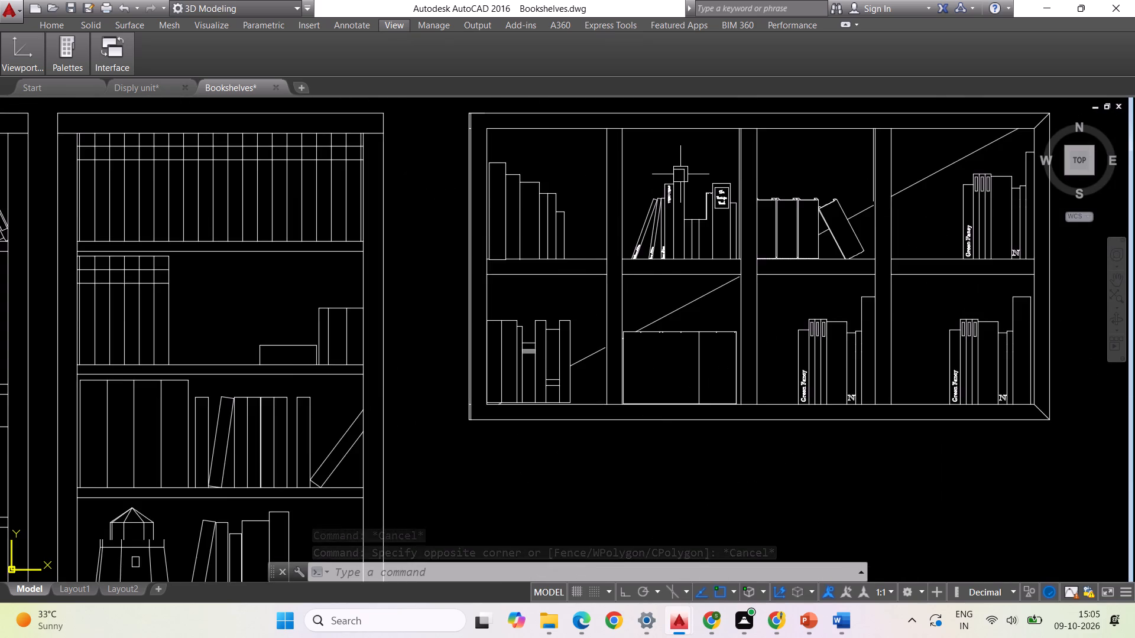
pyautogui.scroll(-1, 680, 174)
pyautogui.scroll(-2, 982, 310)
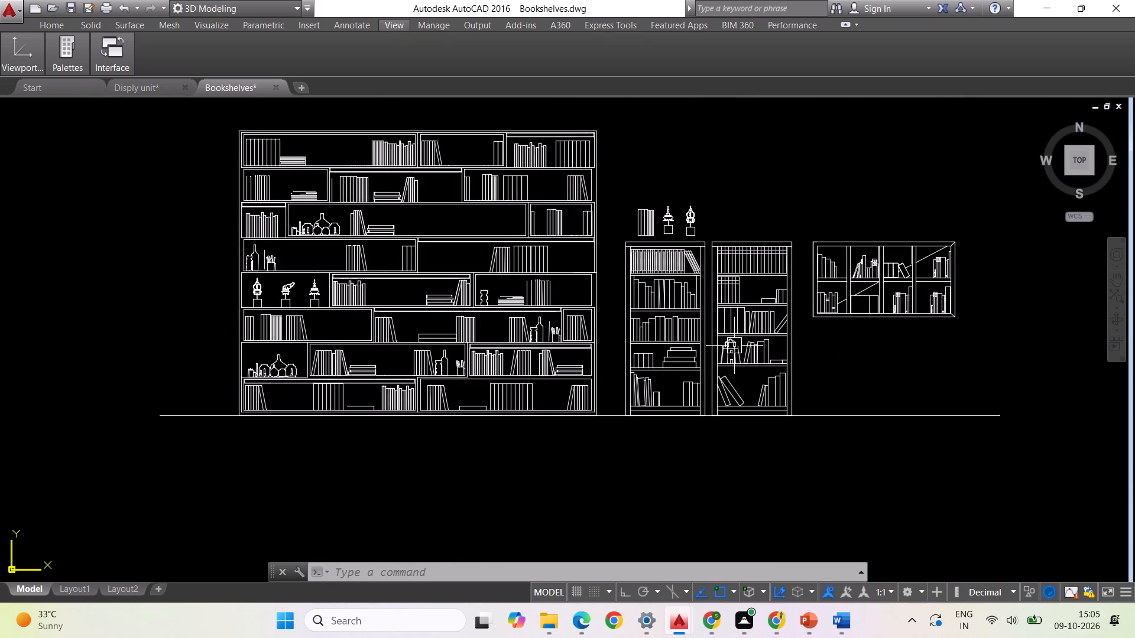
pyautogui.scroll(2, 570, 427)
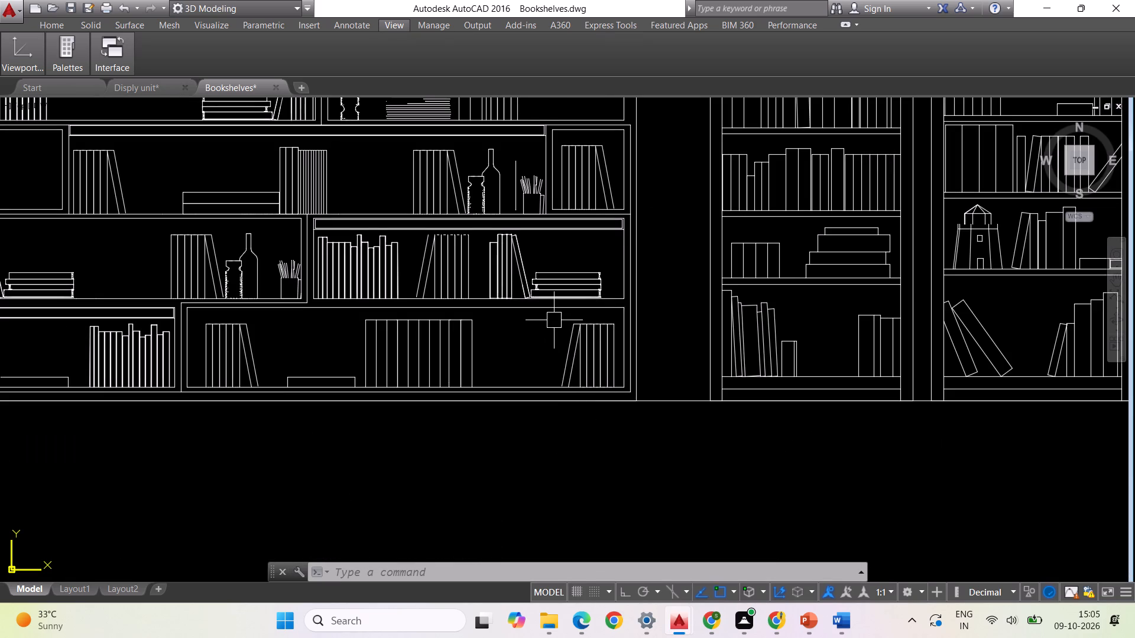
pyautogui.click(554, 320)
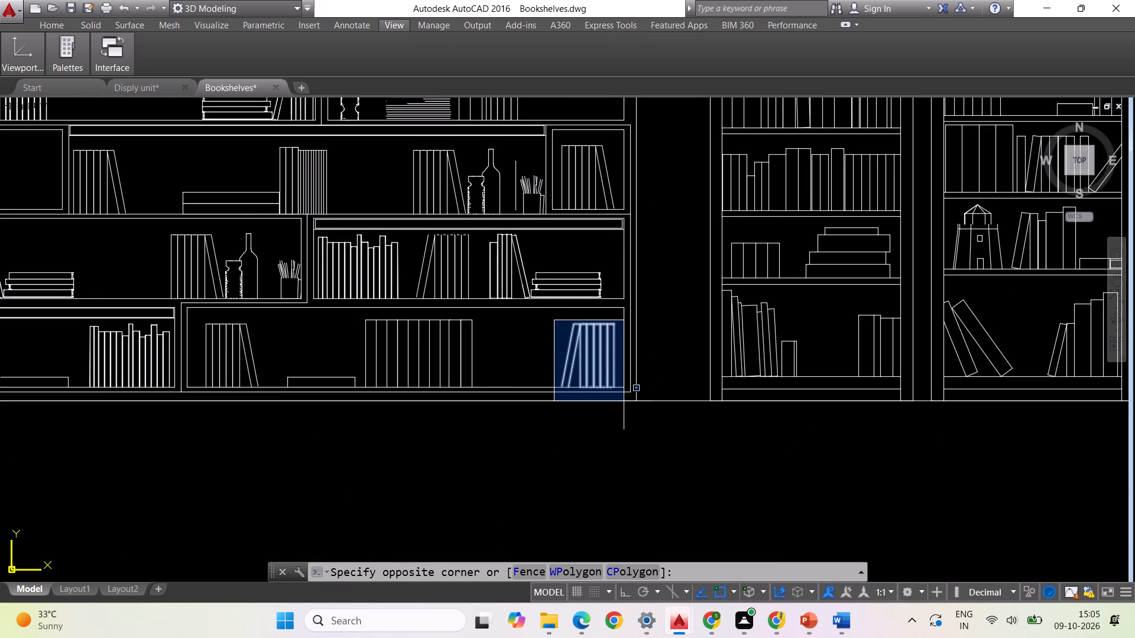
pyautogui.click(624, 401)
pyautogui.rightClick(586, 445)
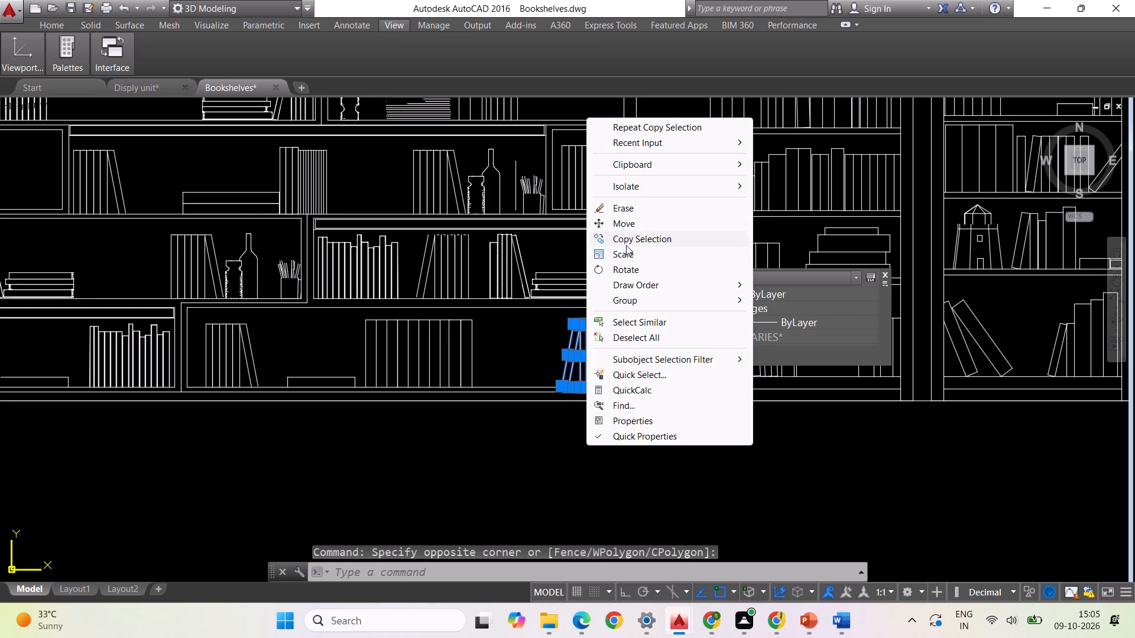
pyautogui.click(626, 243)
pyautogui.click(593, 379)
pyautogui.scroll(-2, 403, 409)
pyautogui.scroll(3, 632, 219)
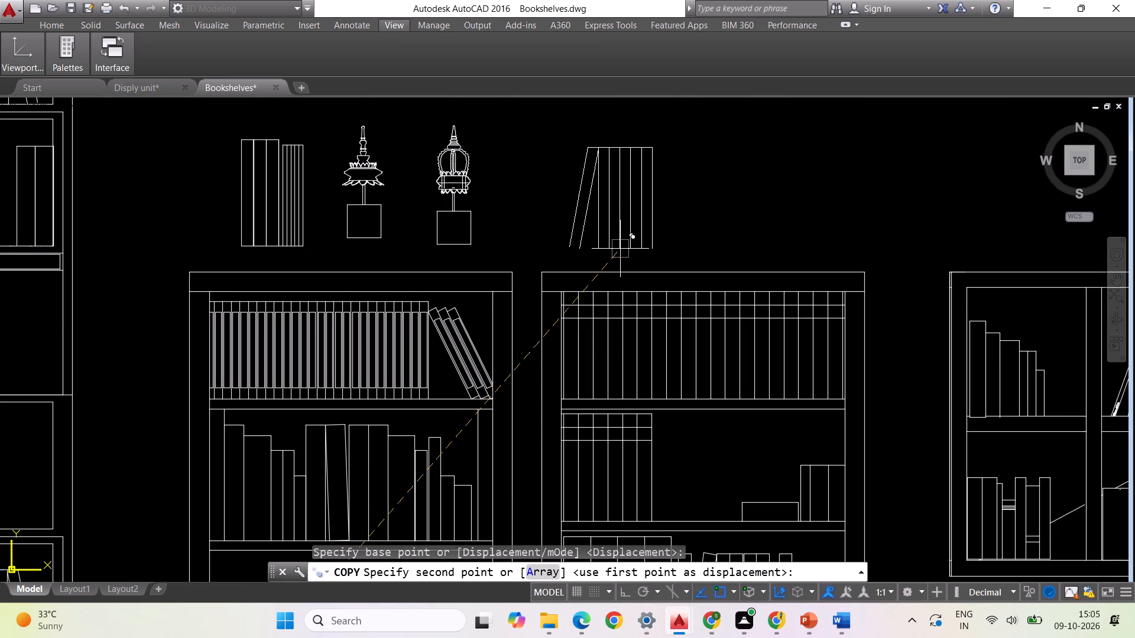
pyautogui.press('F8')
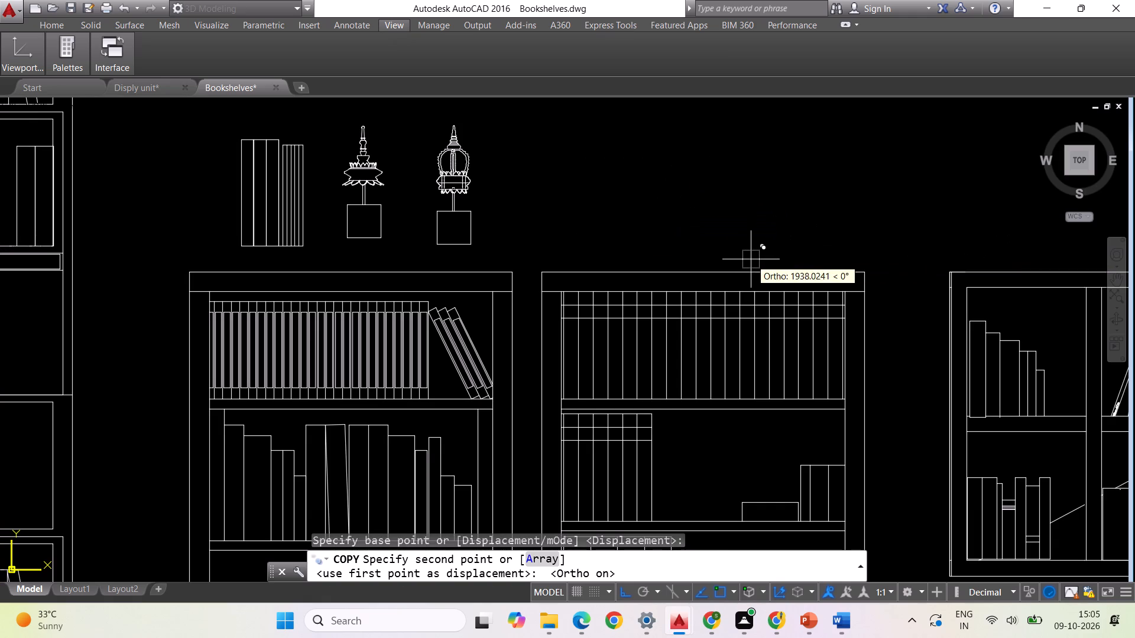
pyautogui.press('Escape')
# Copy the book group with one slanting book from the large bookcase's bottom-right compartment to beside the ornaments above the narrow bookcases.
pyautogui.scroll(-3, 760, 219)
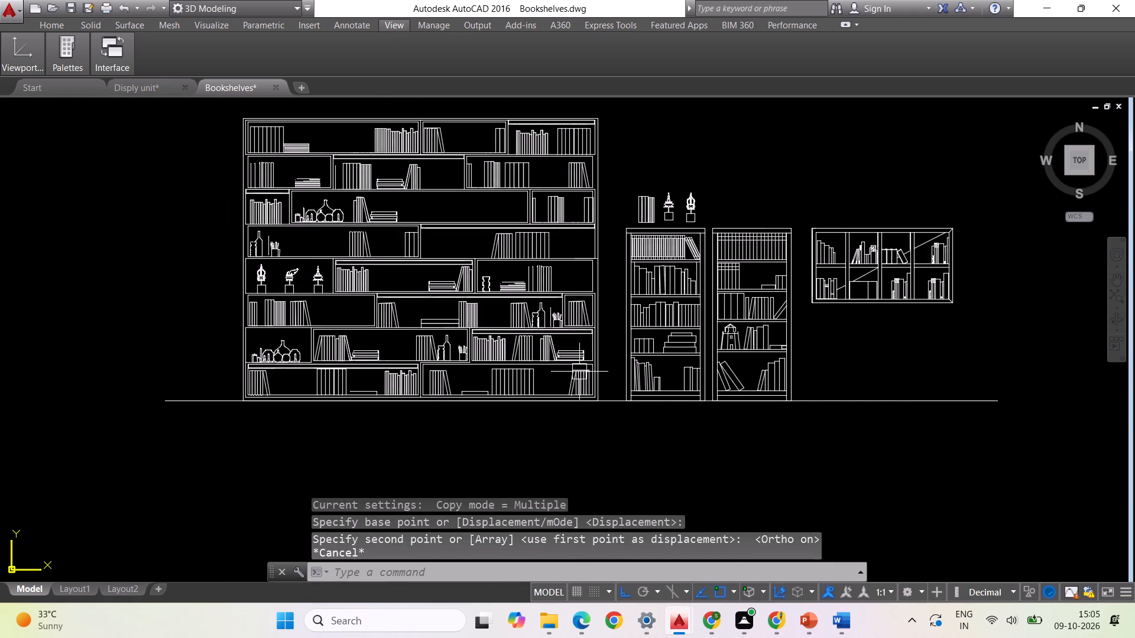
pyautogui.scroll(4, 579, 374)
pyautogui.scroll(-2, 488, 330)
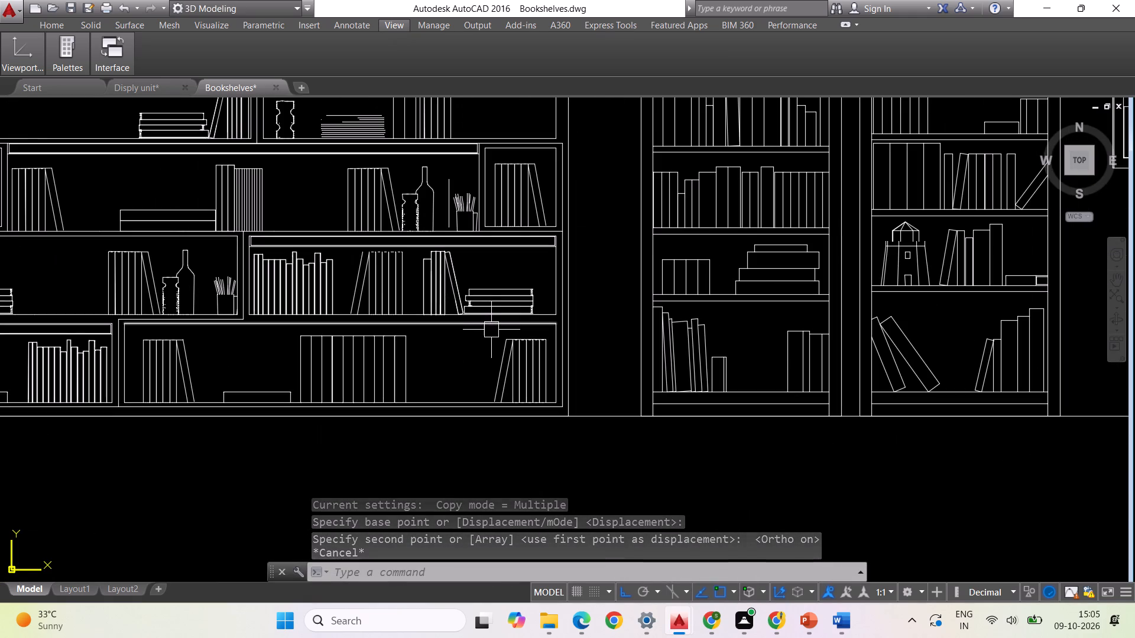
pyautogui.click(491, 330)
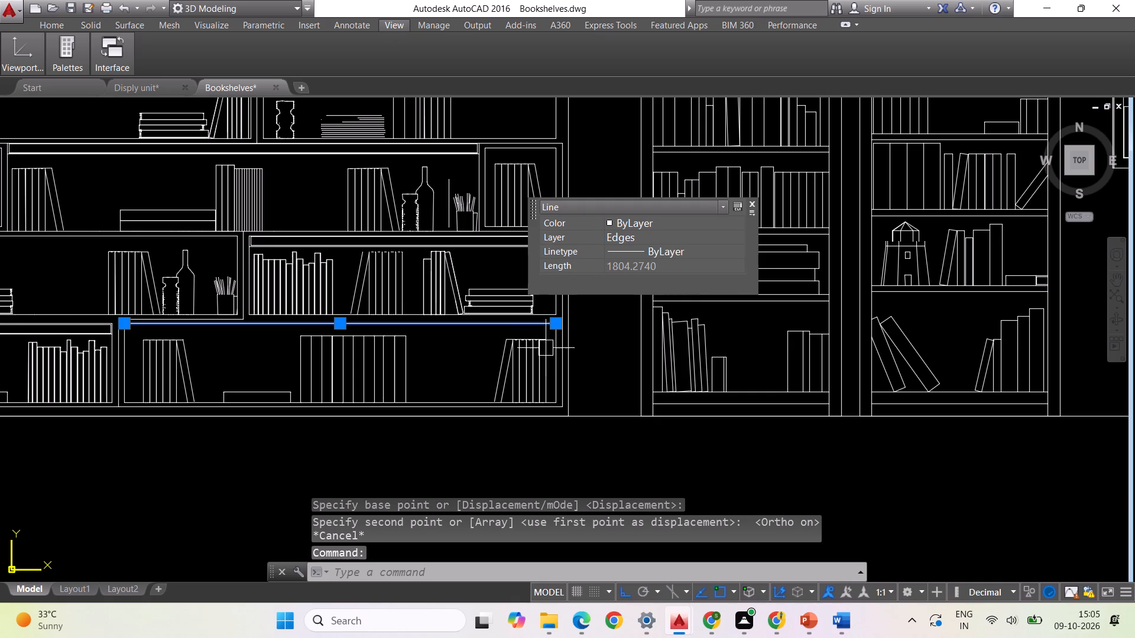
pyautogui.press('Escape')
pyautogui.scroll(1, 510, 351)
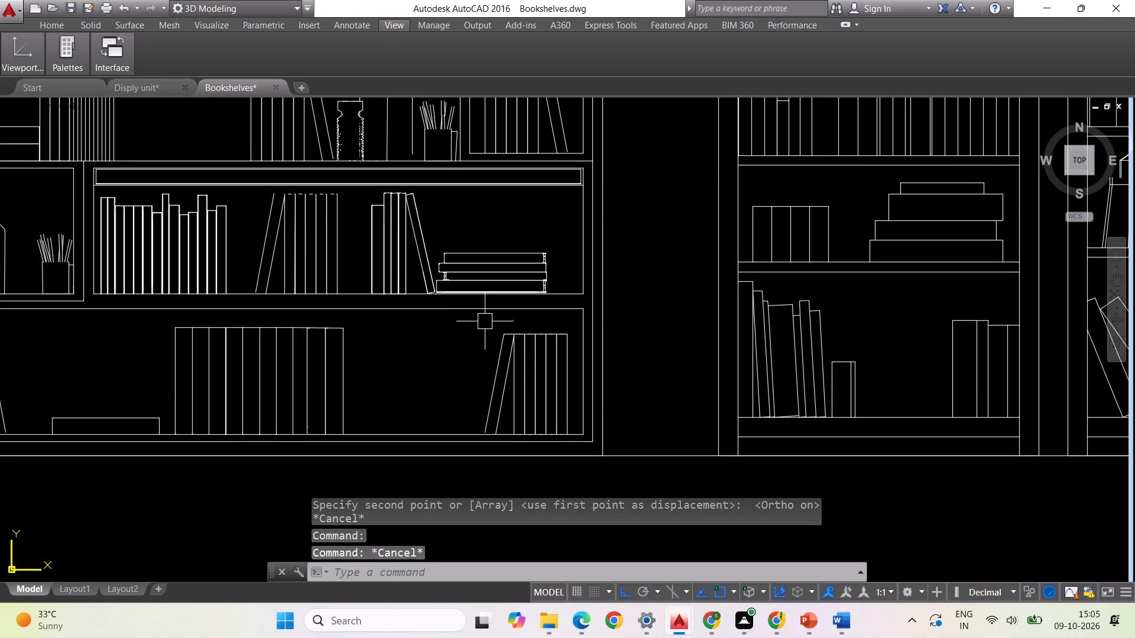
pyautogui.click(485, 321)
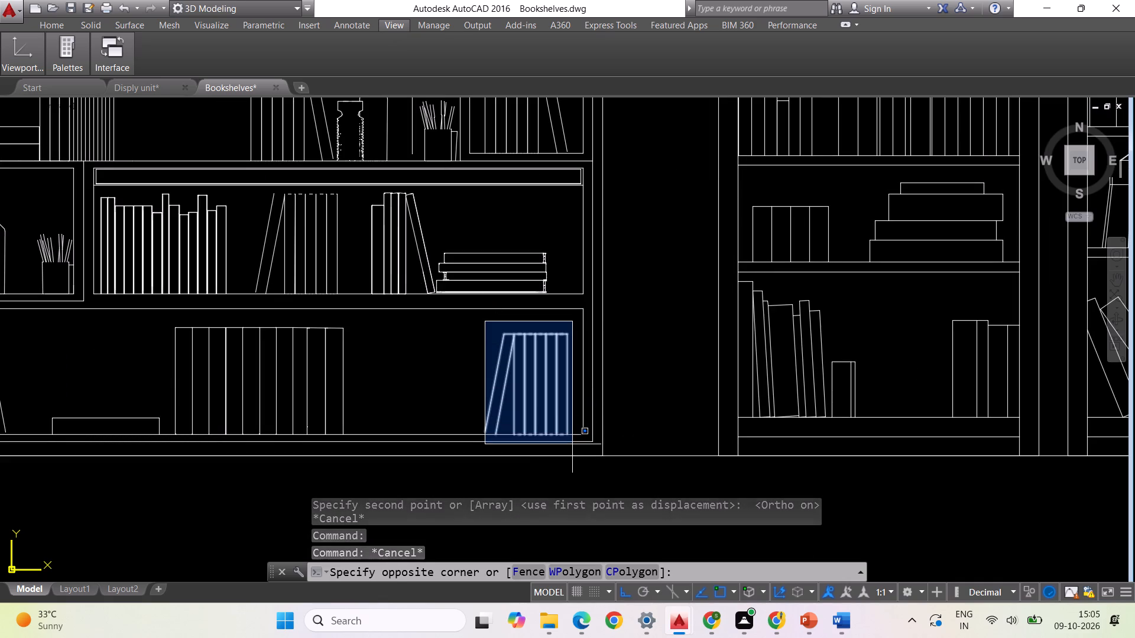
pyautogui.click(574, 448)
pyautogui.rightClick(647, 450)
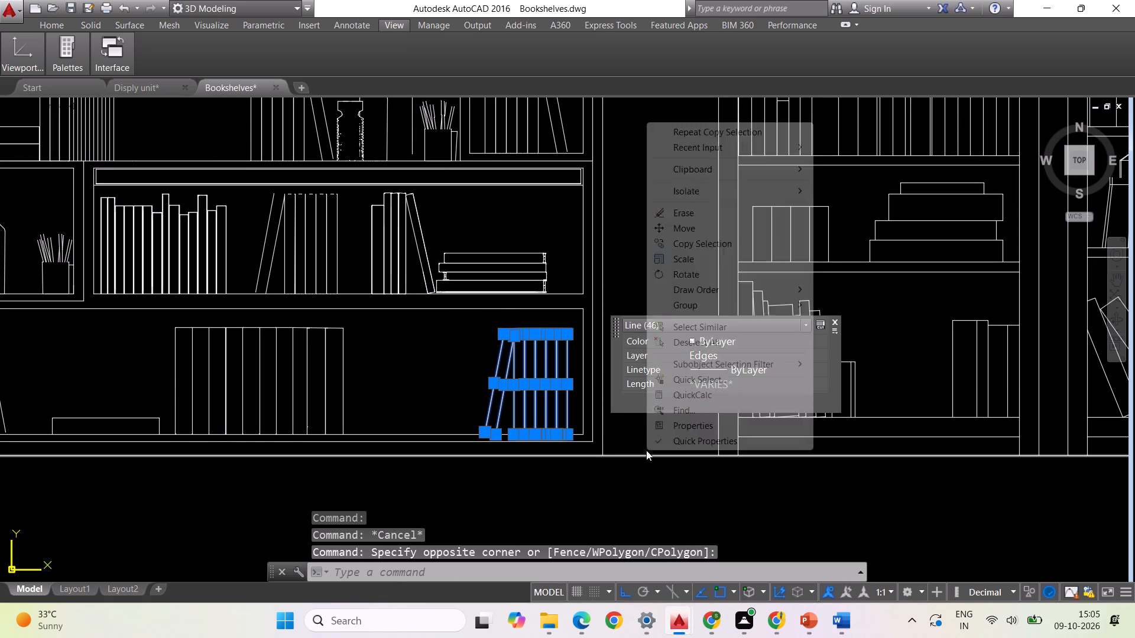
pyautogui.click(699, 244)
pyautogui.click(534, 432)
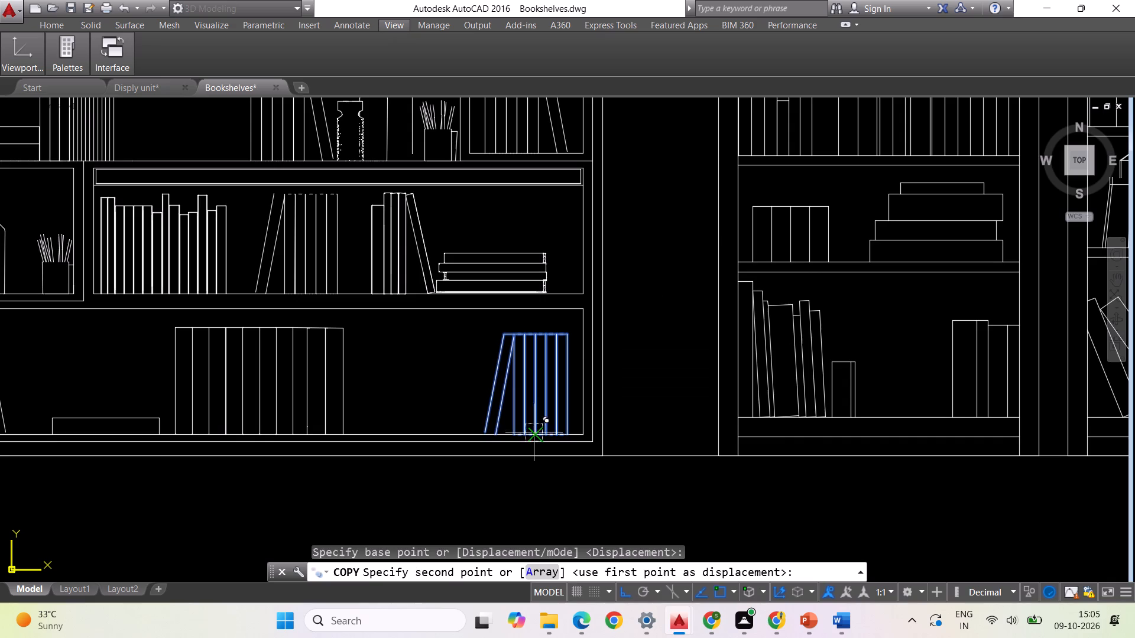
pyautogui.scroll(-2, 431, 441)
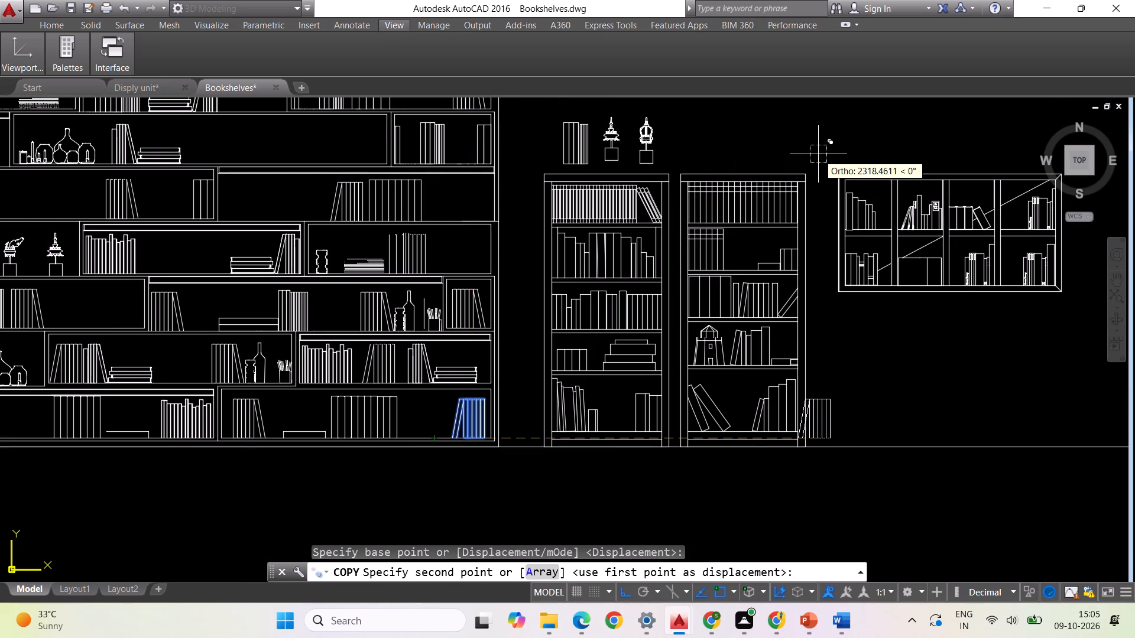
pyautogui.press('F8')
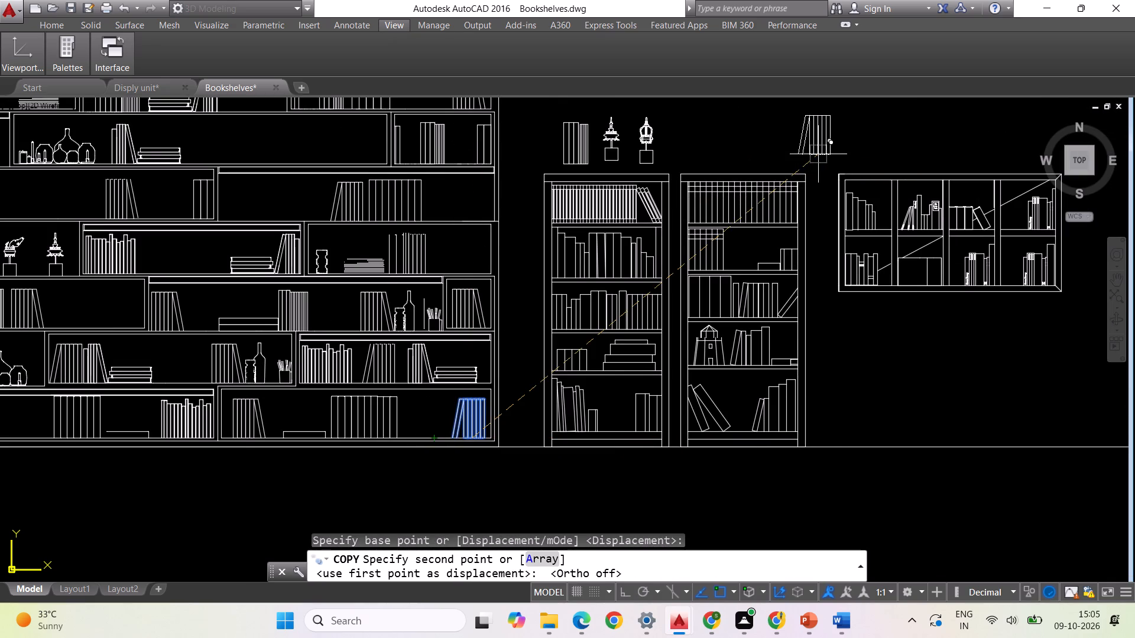
pyautogui.scroll(1, 698, 162)
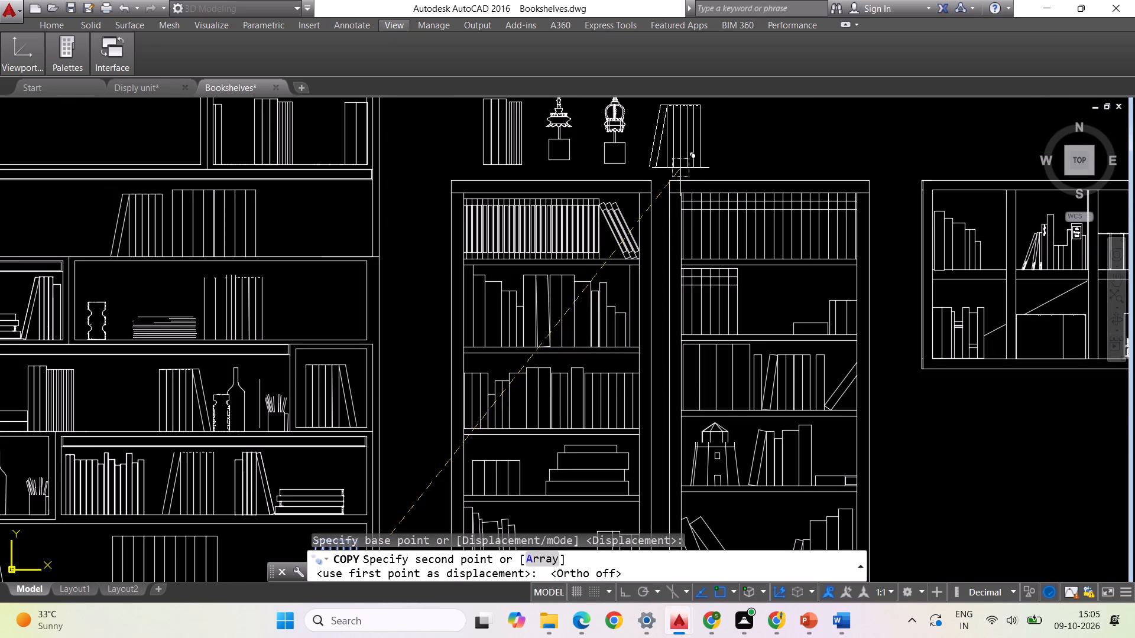
pyautogui.click(675, 165)
pyautogui.press('Escape')
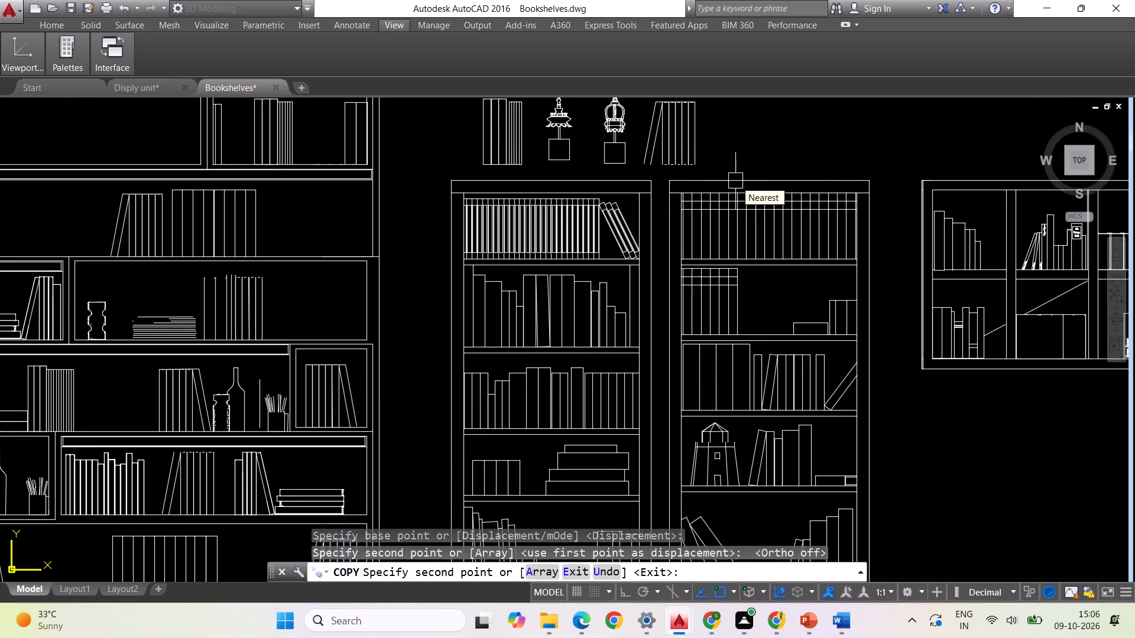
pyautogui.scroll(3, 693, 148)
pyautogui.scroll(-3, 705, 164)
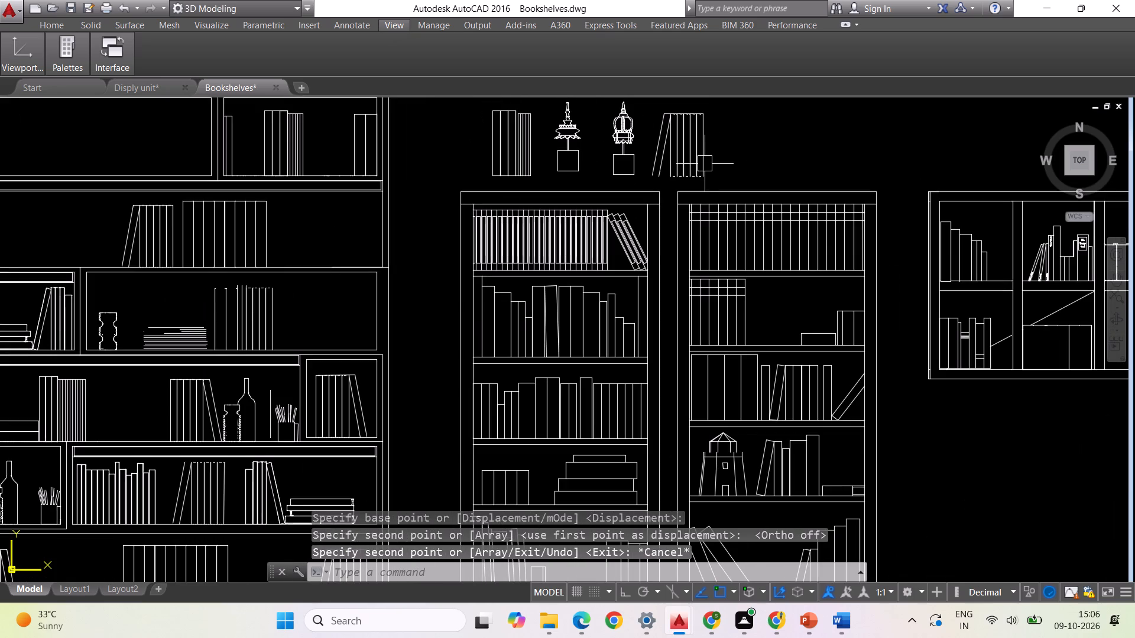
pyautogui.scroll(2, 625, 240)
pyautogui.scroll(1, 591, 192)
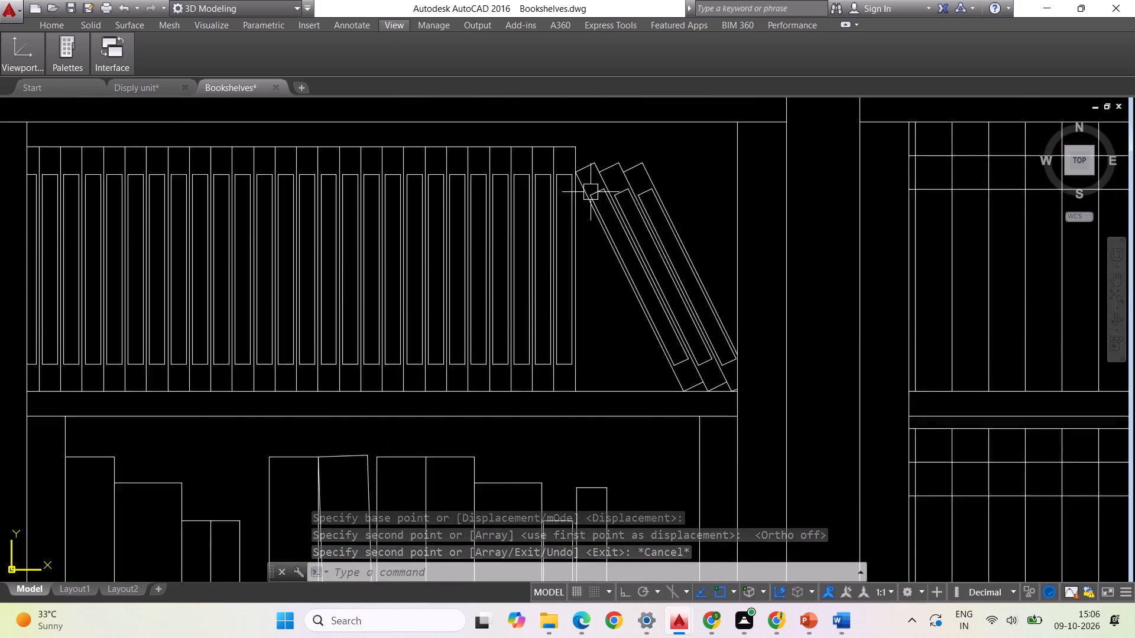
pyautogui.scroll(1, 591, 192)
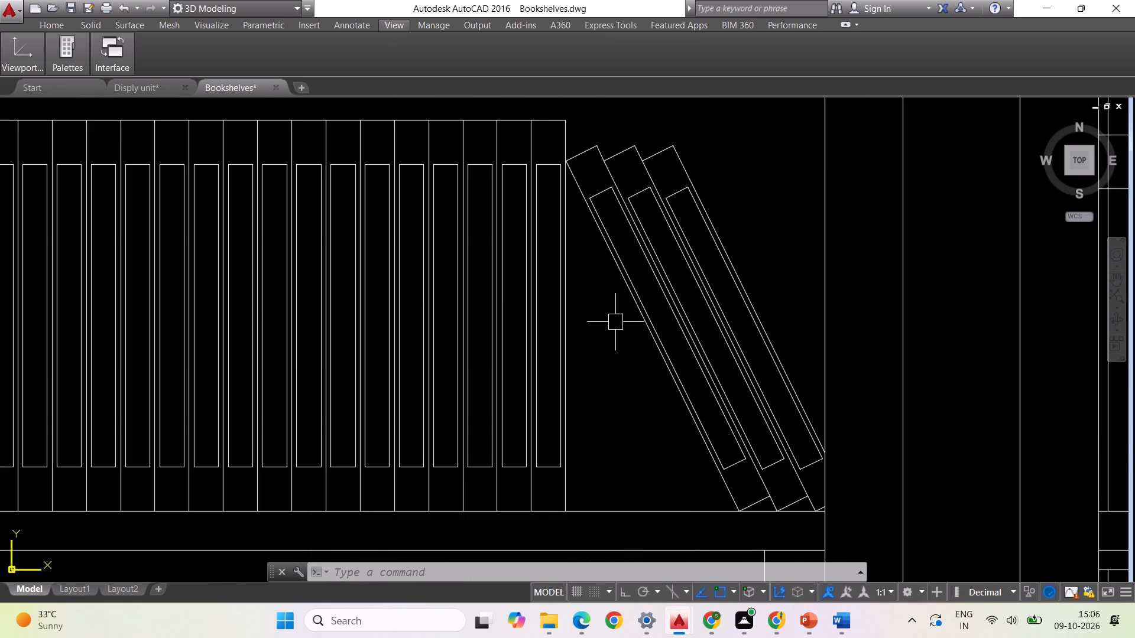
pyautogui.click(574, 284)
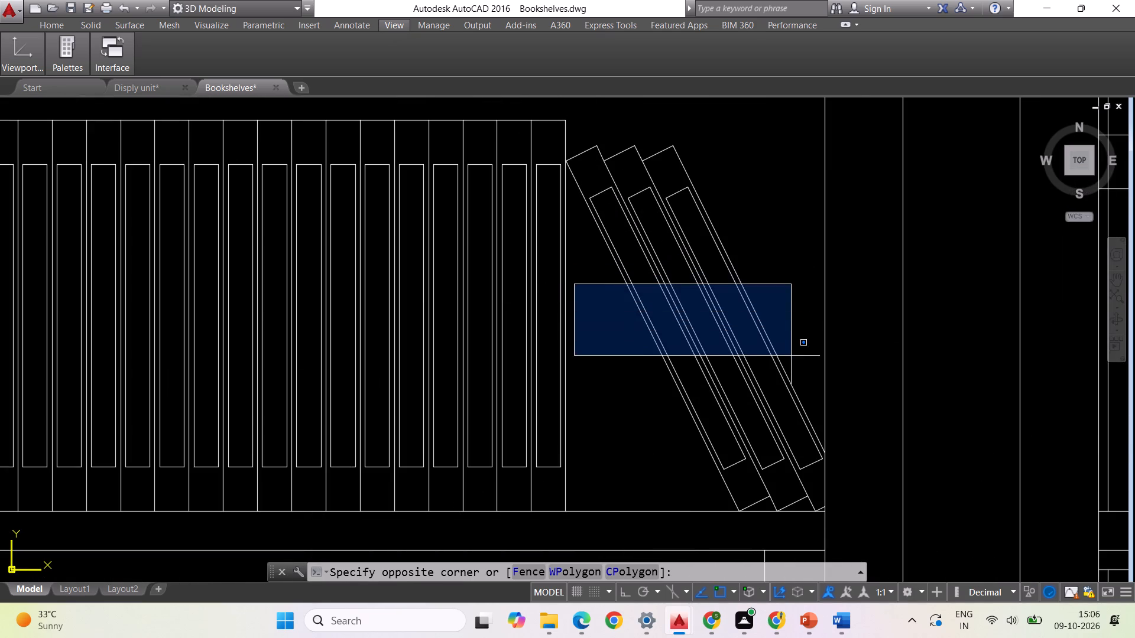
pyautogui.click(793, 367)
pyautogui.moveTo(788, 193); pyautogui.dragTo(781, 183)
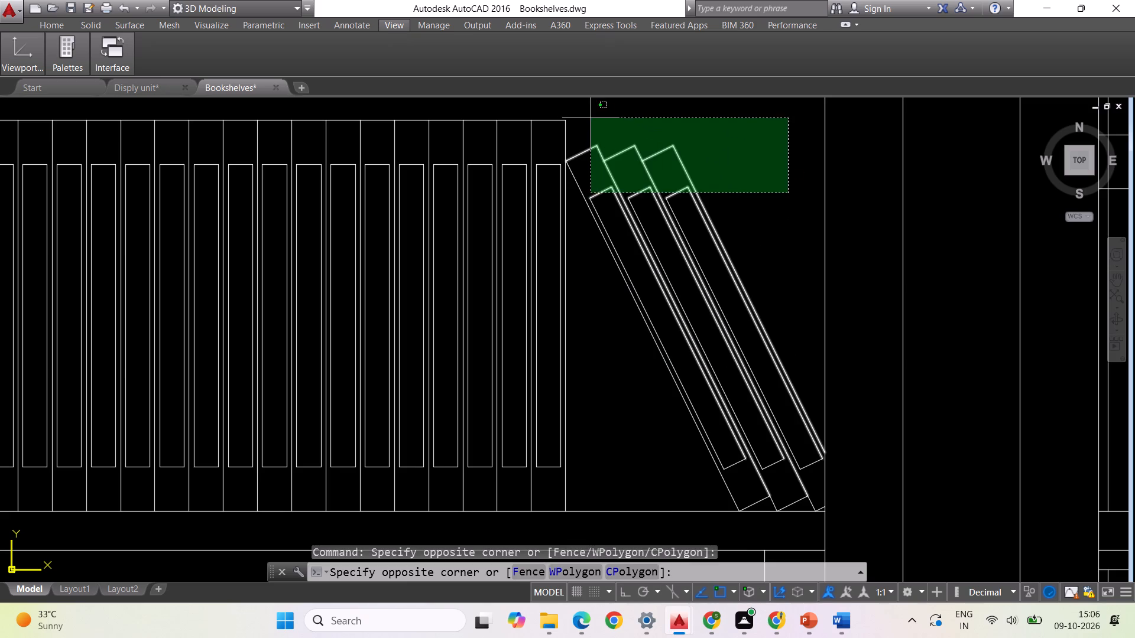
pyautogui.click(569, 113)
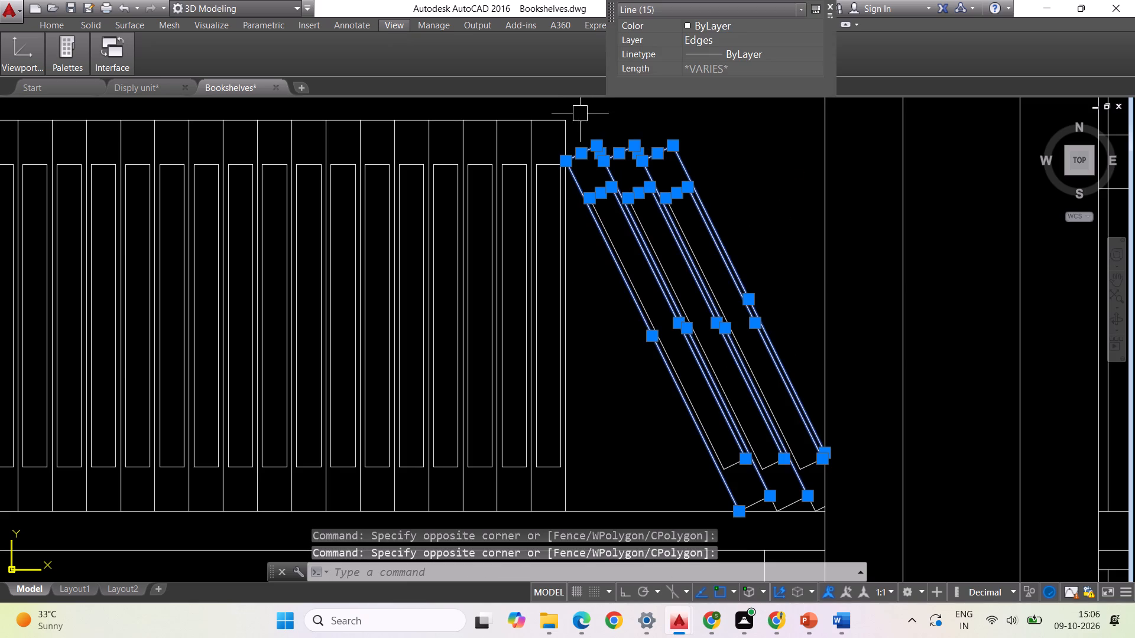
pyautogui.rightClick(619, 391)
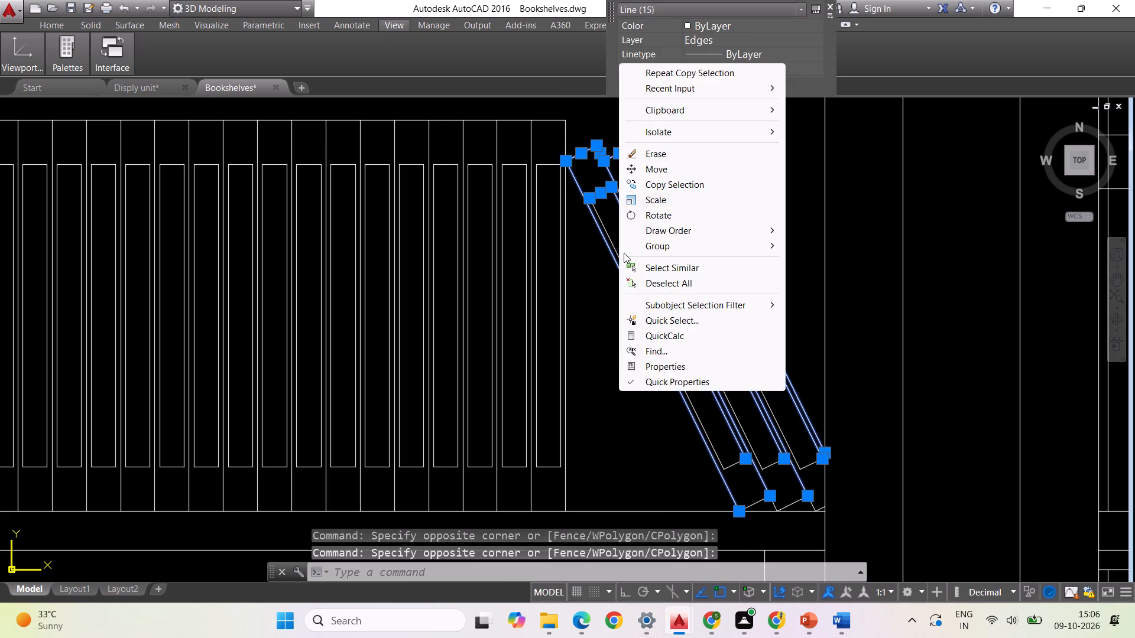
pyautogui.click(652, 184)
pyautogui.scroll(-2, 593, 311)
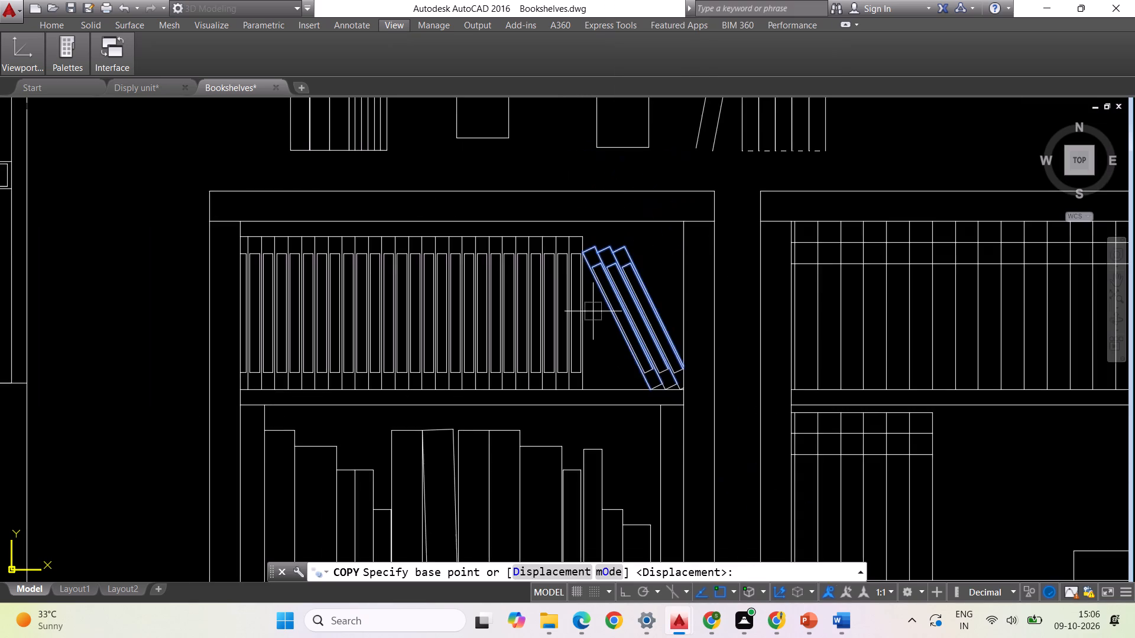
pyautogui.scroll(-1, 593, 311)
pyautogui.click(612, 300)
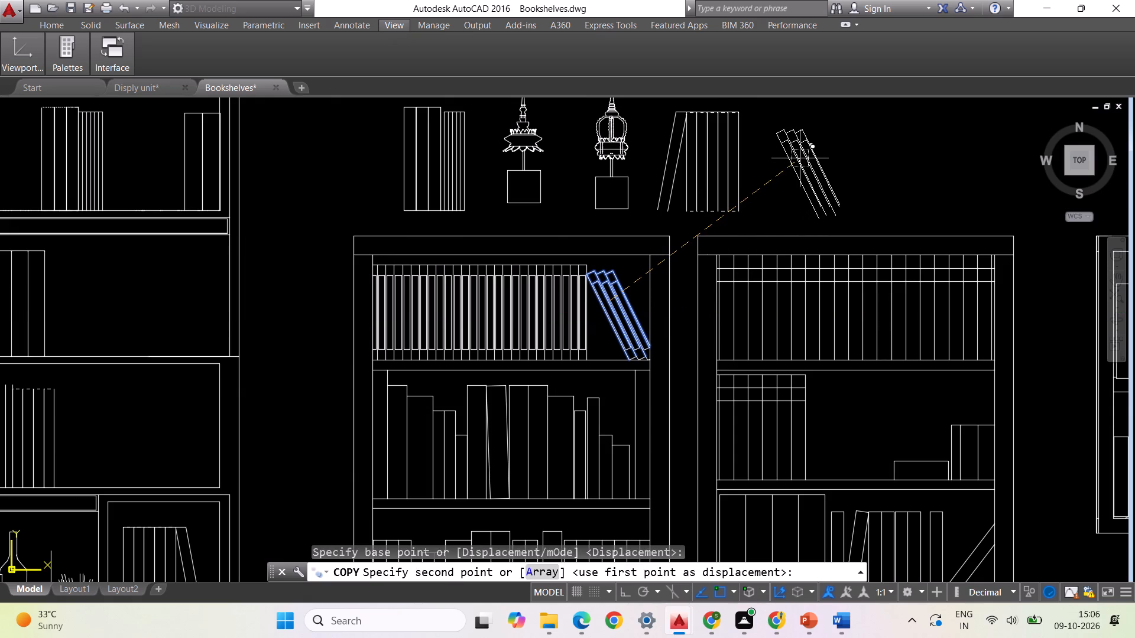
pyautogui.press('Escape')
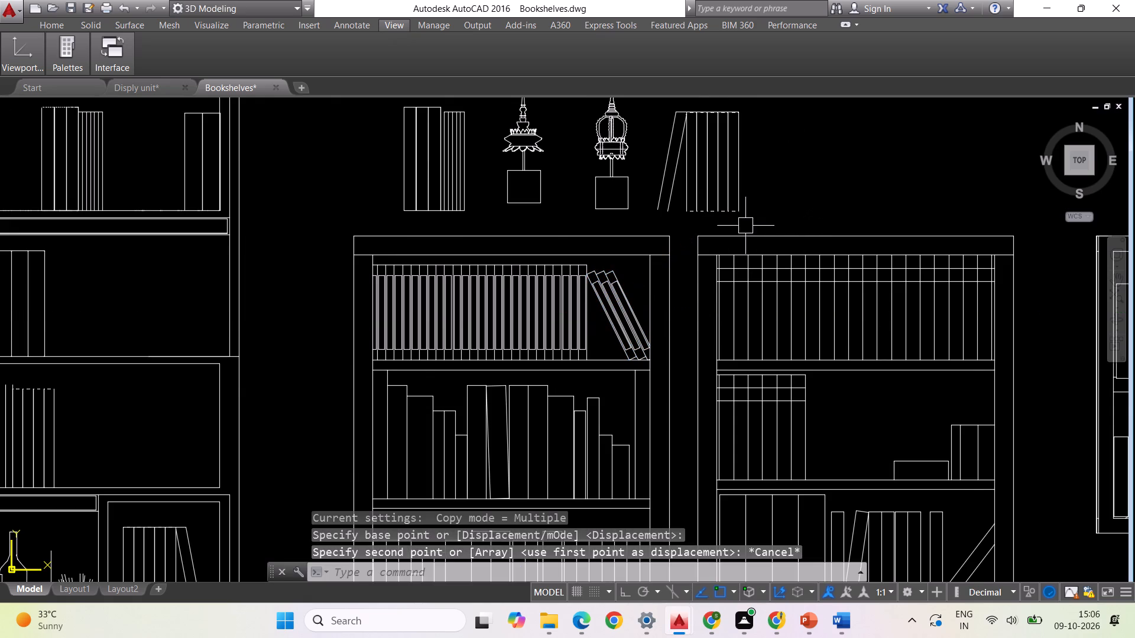
# Copy the three leaning books from the first narrow bookcase's top shelf and place them against the book group gathered above the bookcases.
pyautogui.scroll(2, 650, 350)
pyautogui.click(682, 390)
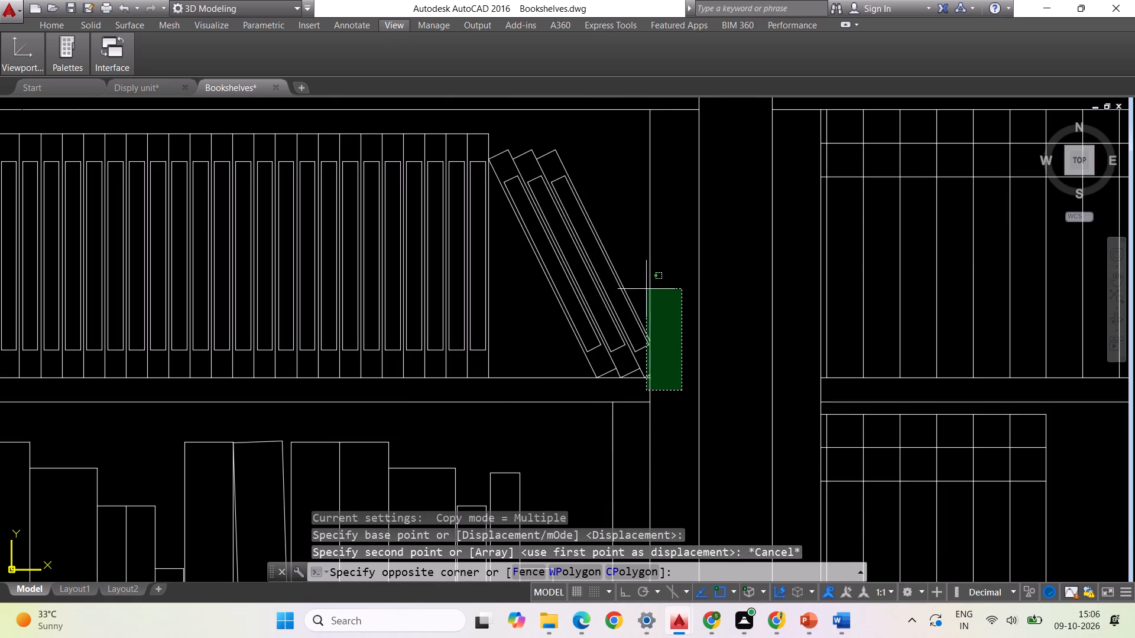
pyautogui.click(494, 146)
pyautogui.rightClick(517, 295)
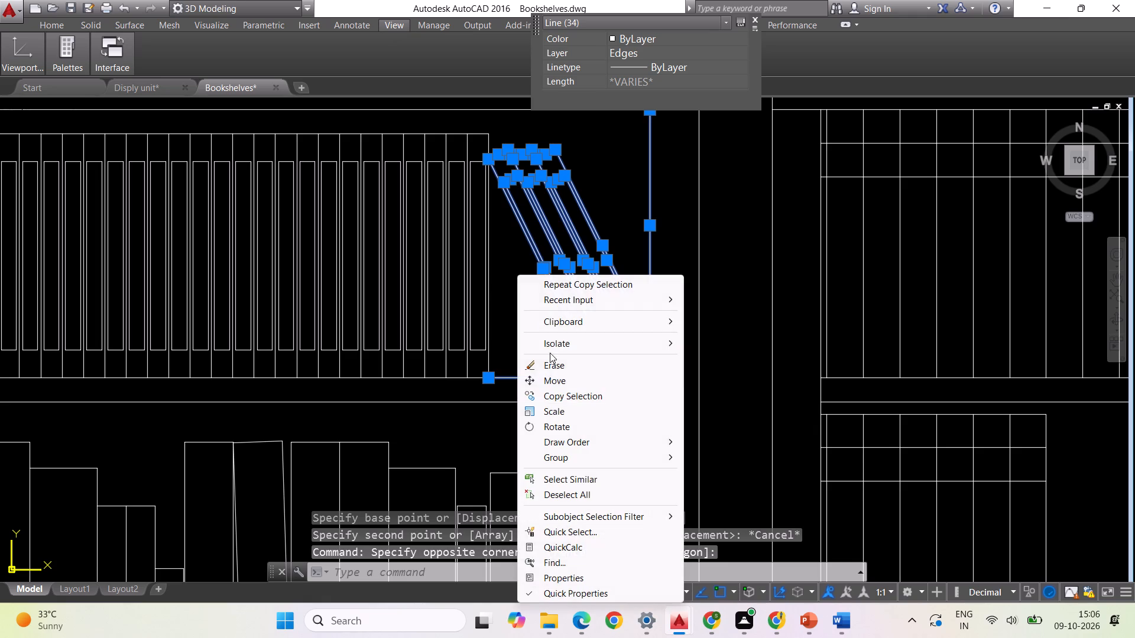
pyautogui.click(574, 398)
pyautogui.click(645, 379)
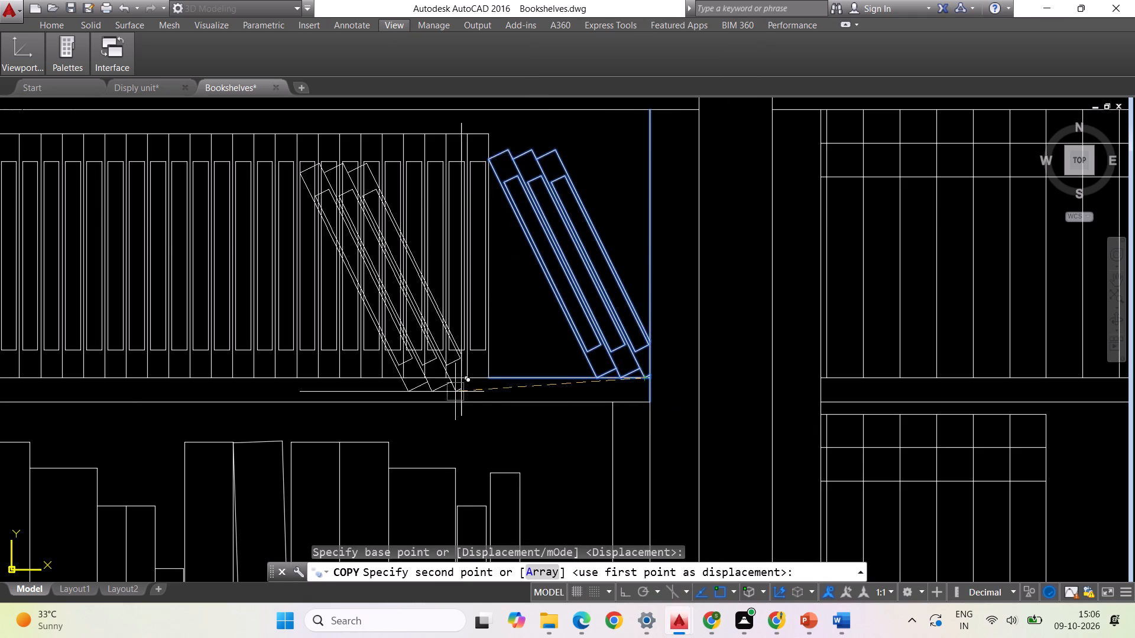
pyautogui.scroll(-1, 446, 395)
pyautogui.scroll(-2, 557, 372)
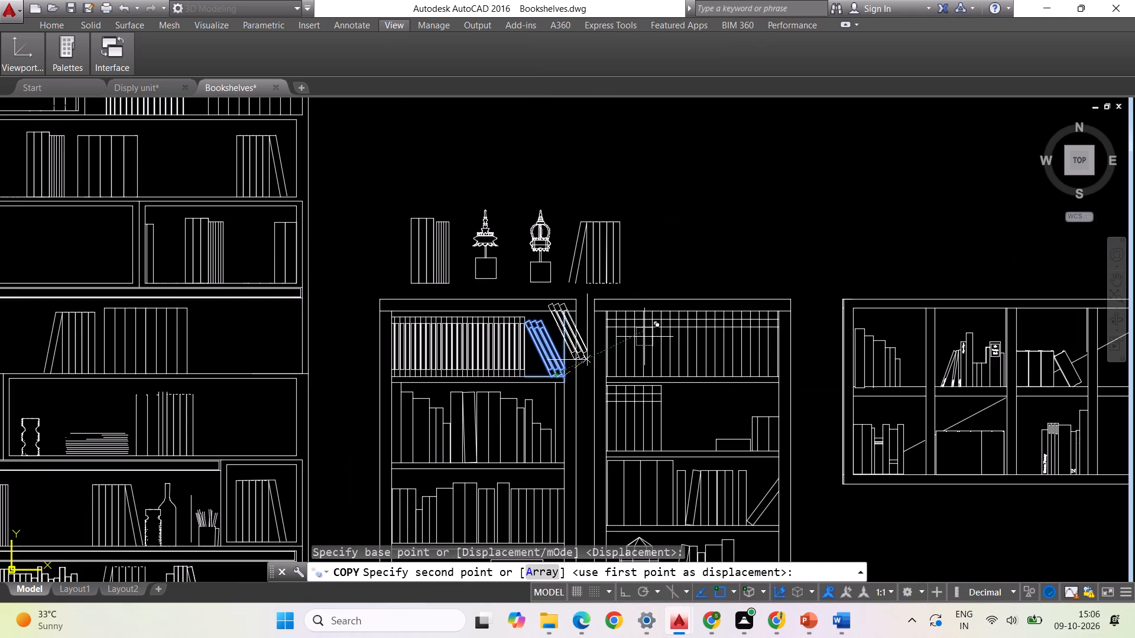
pyautogui.scroll(2, 671, 283)
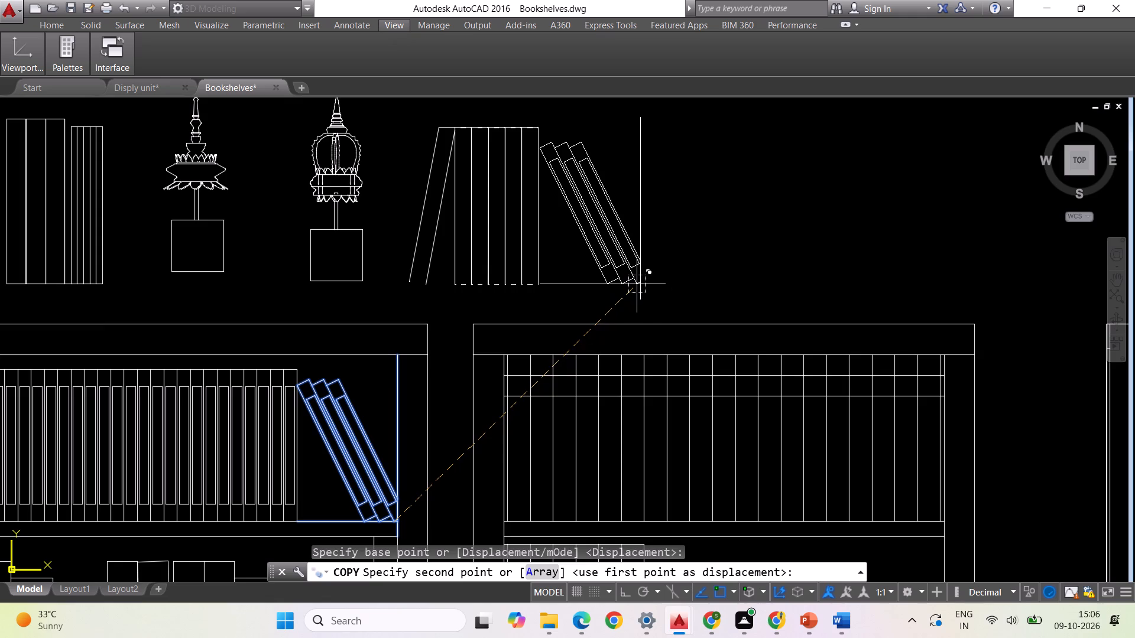
pyautogui.scroll(1, 634, 287)
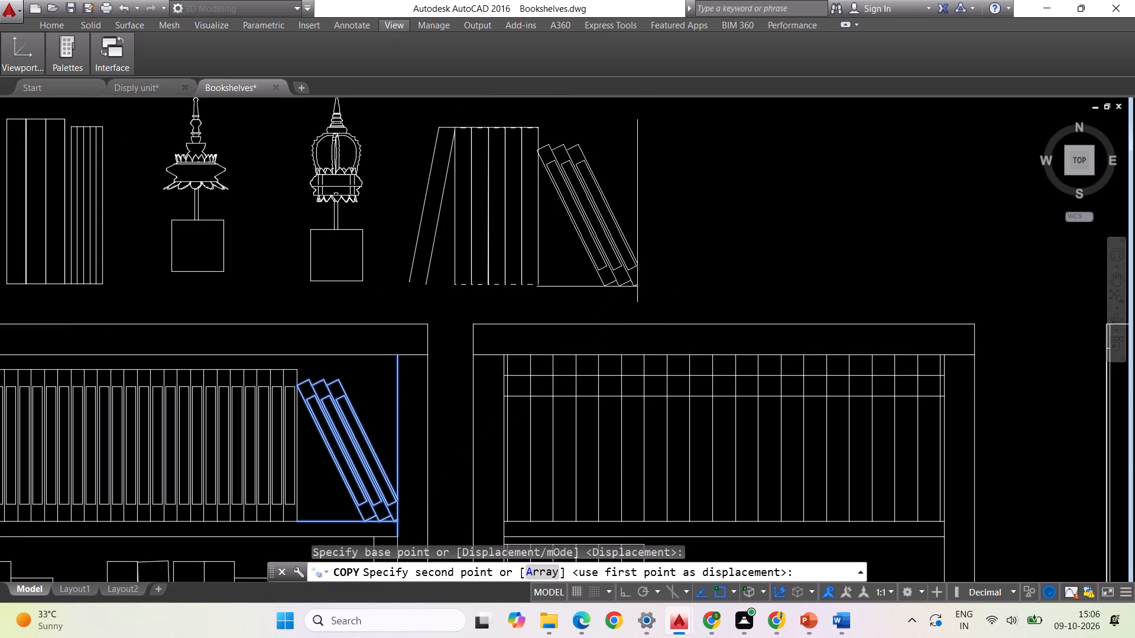
pyautogui.scroll(1, 634, 287)
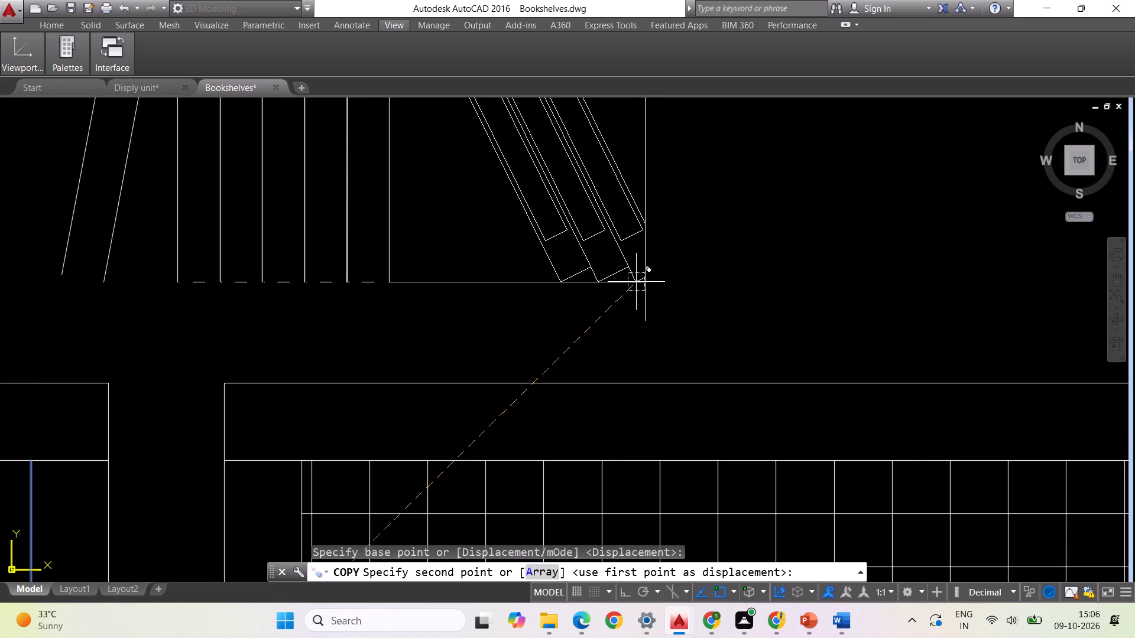
pyautogui.scroll(2, 636, 282)
pyautogui.scroll(-3, 636, 282)
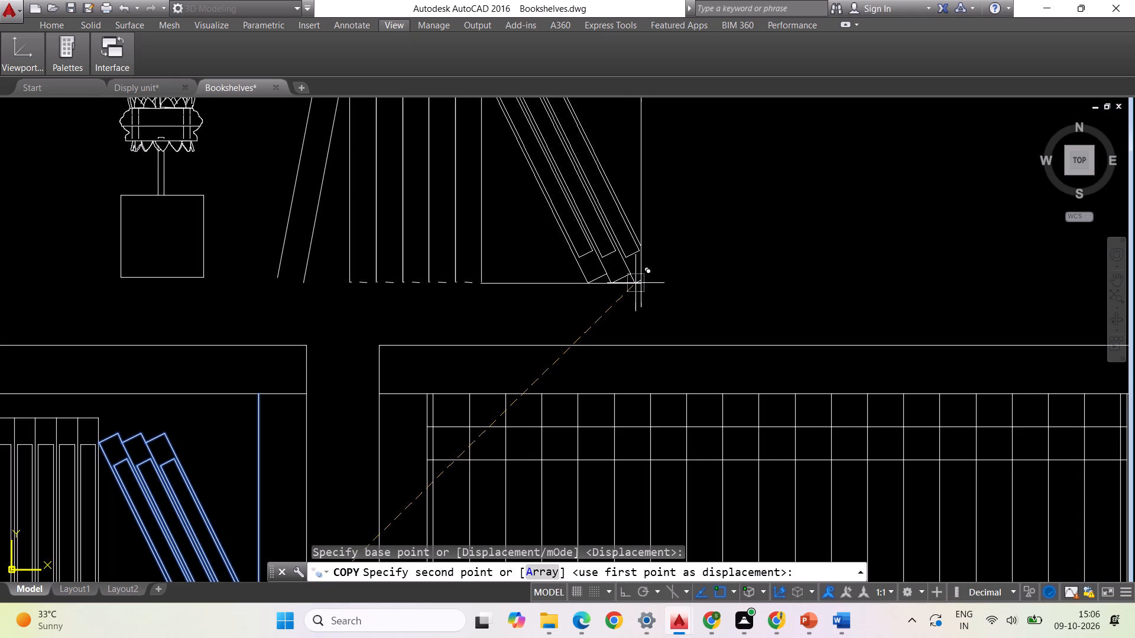
pyautogui.click(635, 283)
pyautogui.press('Escape')
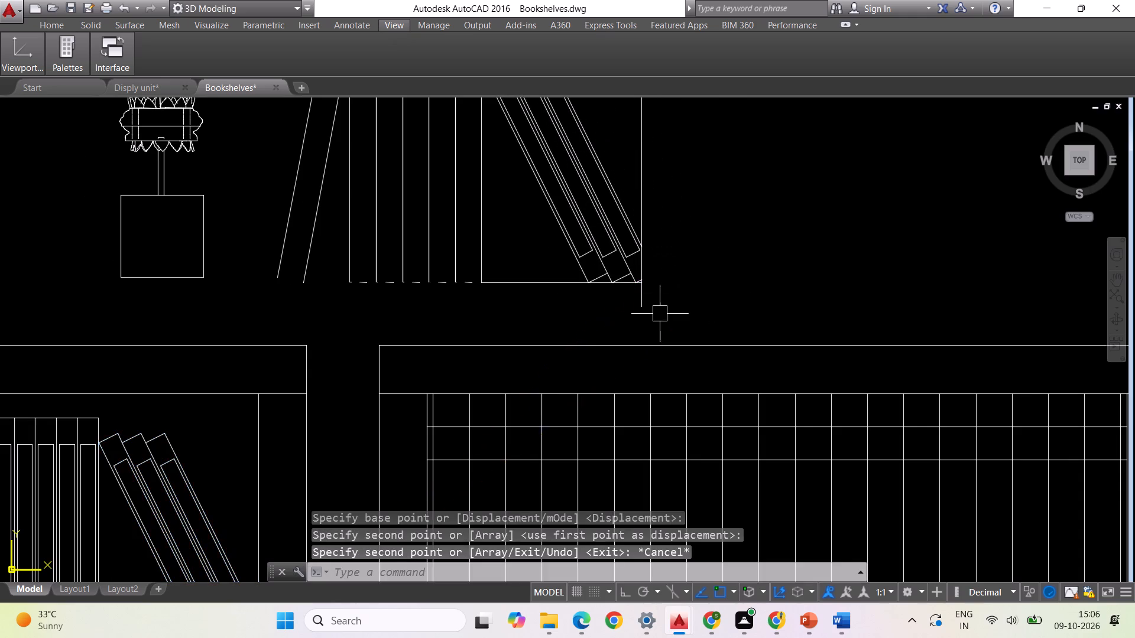
# Erase the stray vertical line segment sticking out below the copied leaning books.
pyautogui.scroll(-2, 660, 314)
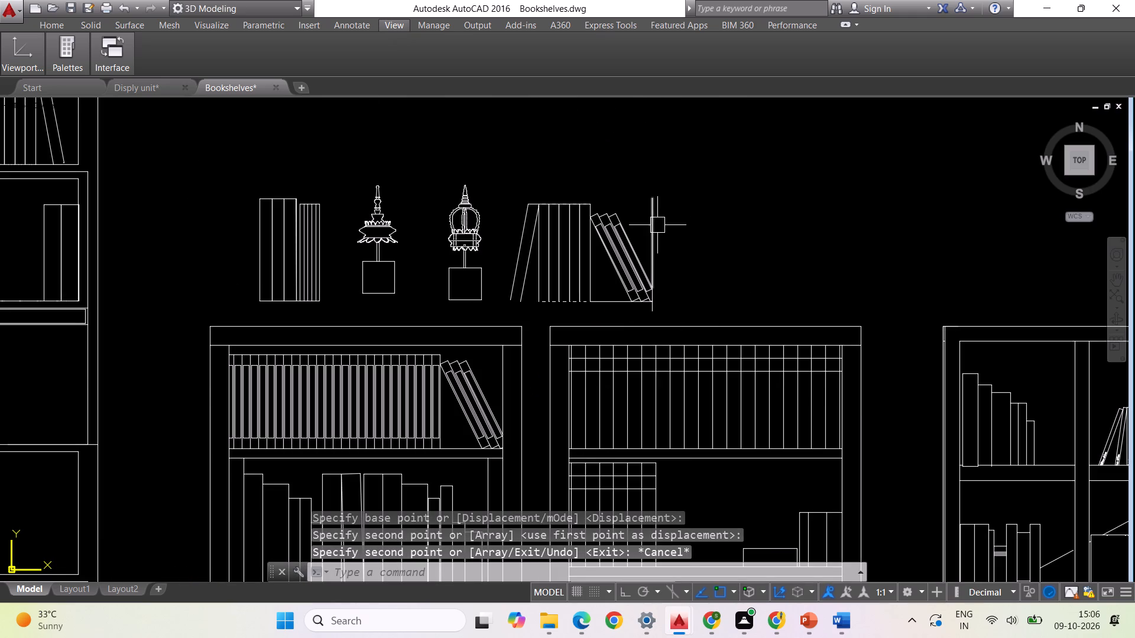
pyautogui.click(657, 225)
pyautogui.press('Escape')
pyautogui.scroll(2, 647, 327)
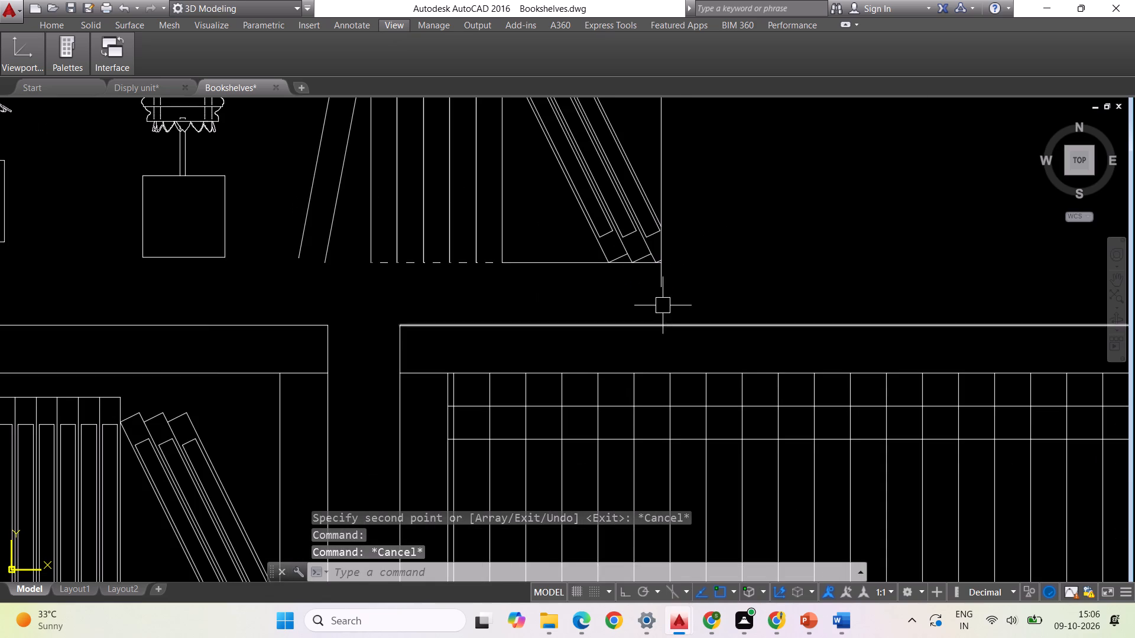
pyautogui.click(667, 284)
pyautogui.press('Delete')
pyautogui.scroll(-2, 673, 318)
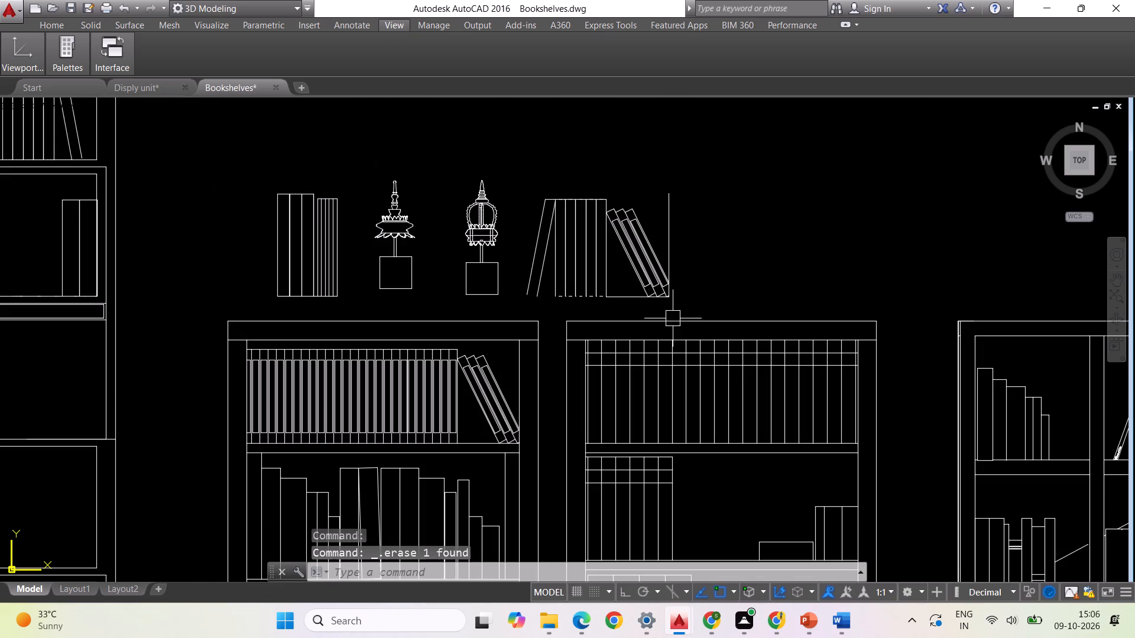
# Switch back to the Disply unit drawing with the hexagonal and straight shelves.
pyautogui.scroll(-1, 701, 235)
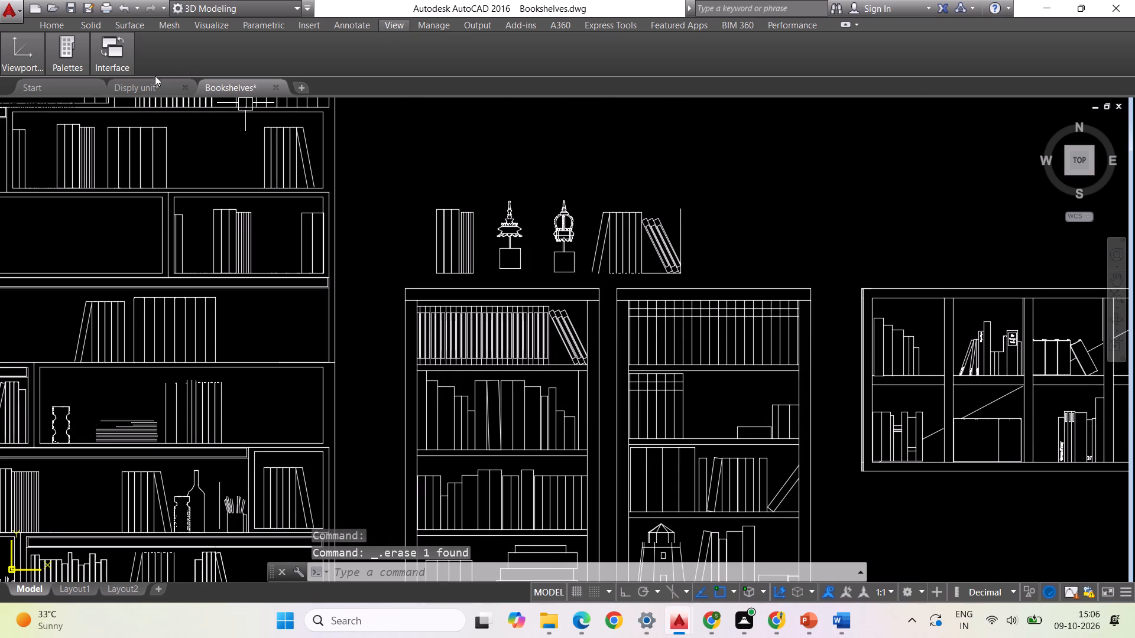
pyautogui.click(136, 82)
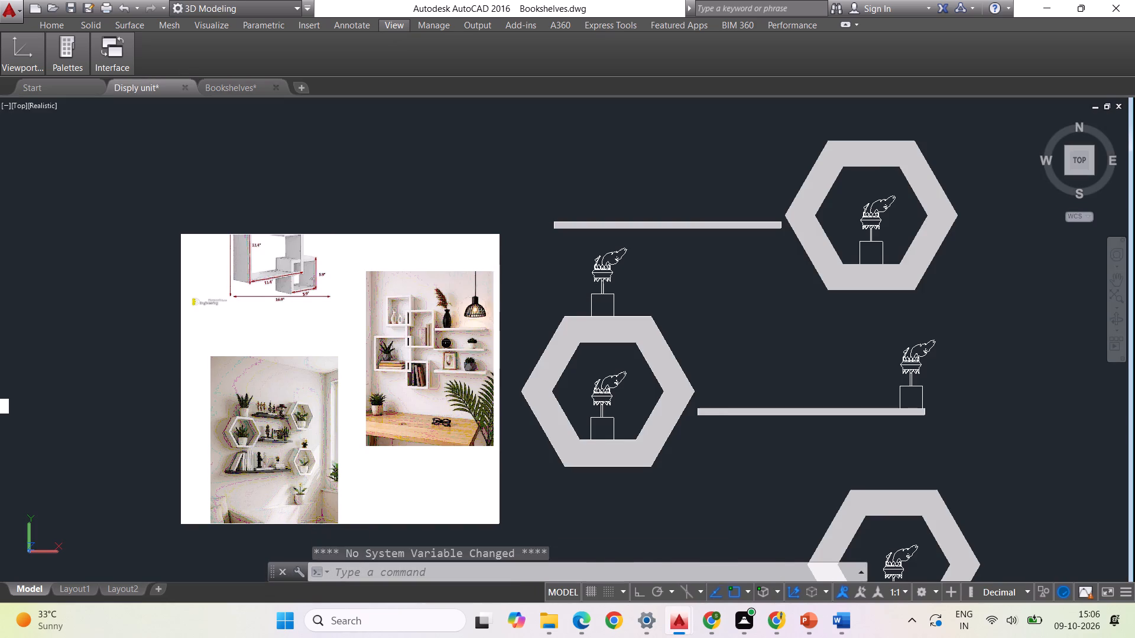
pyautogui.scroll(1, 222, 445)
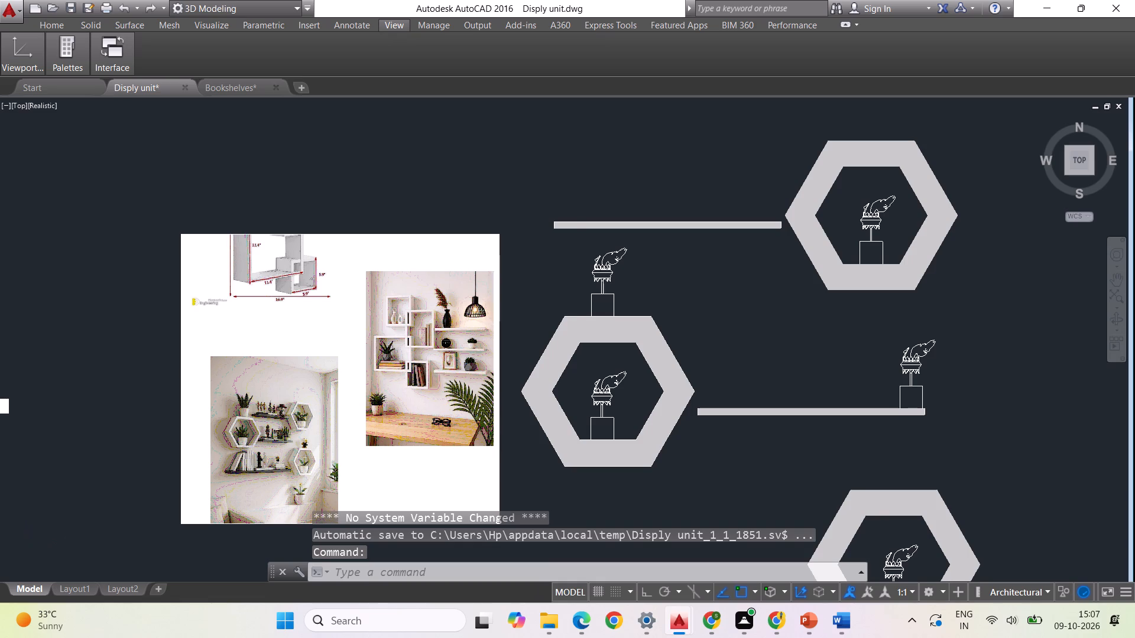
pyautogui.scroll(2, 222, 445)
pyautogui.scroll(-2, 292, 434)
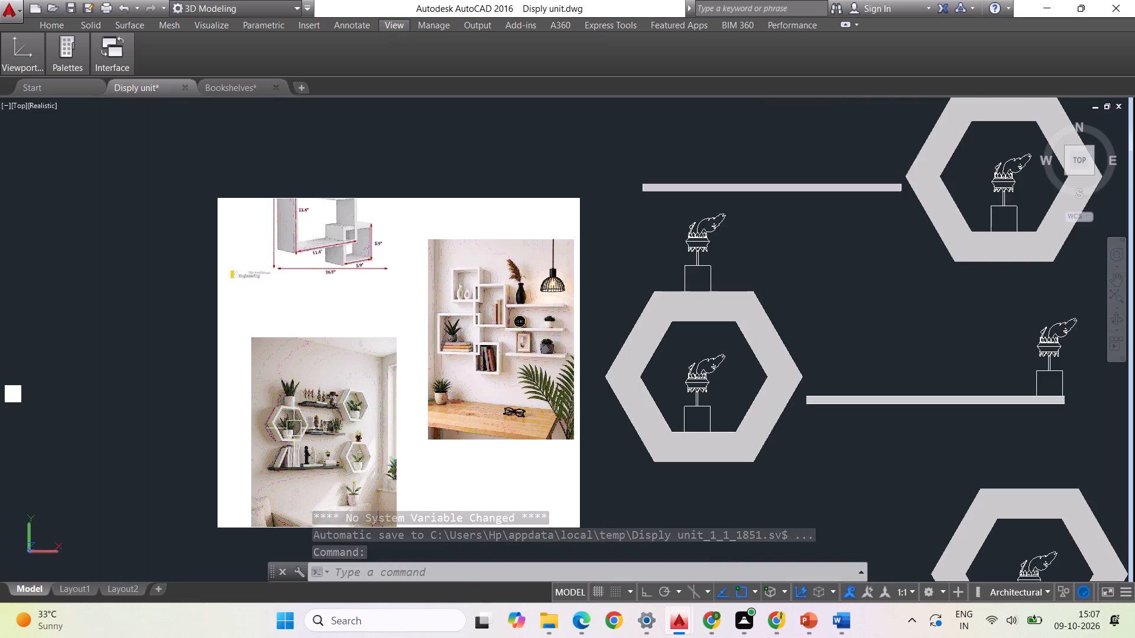
# Copy the combined upright and leaning book group above the narrow bookcases in Bookshelves and paste it beside the shelf designs in Disply unit.
pyautogui.click(247, 87)
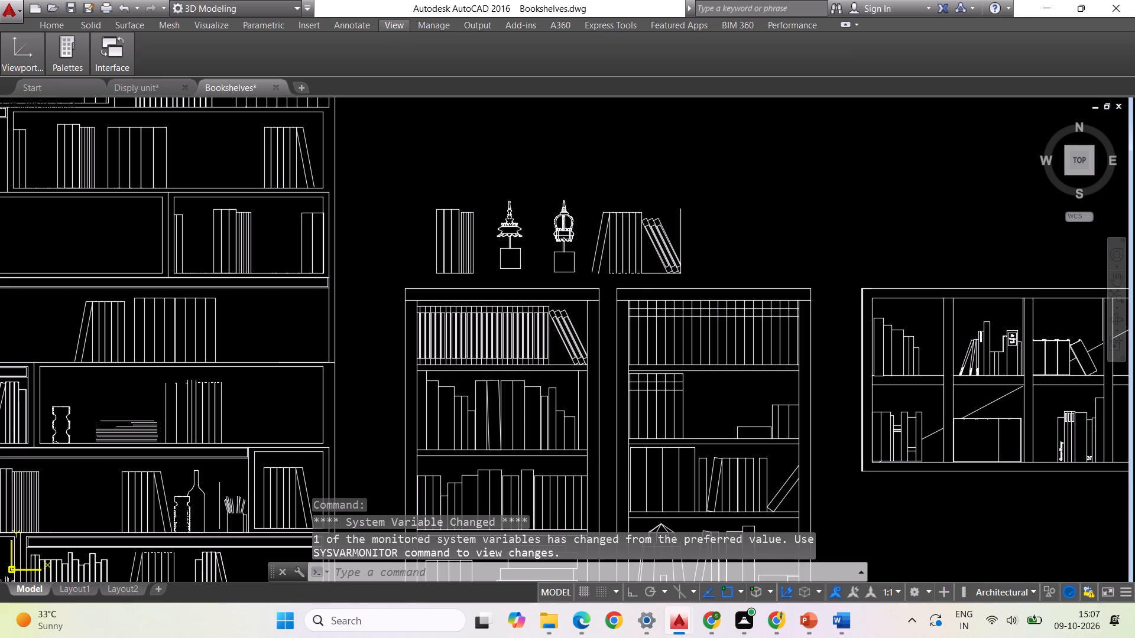
pyautogui.click(696, 279)
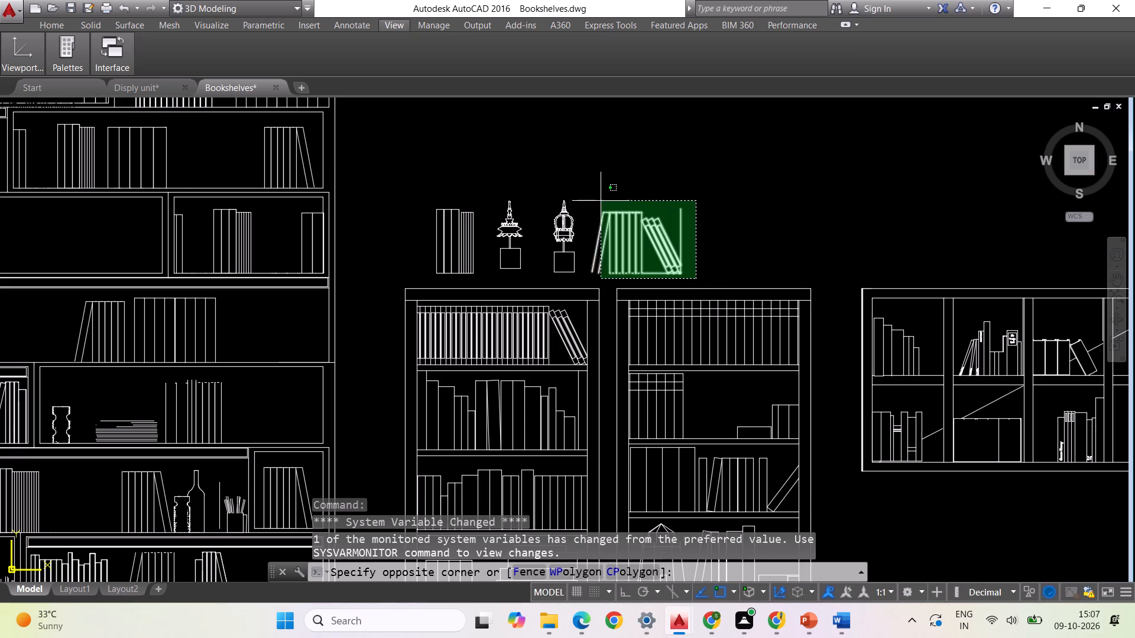
pyautogui.click(594, 186)
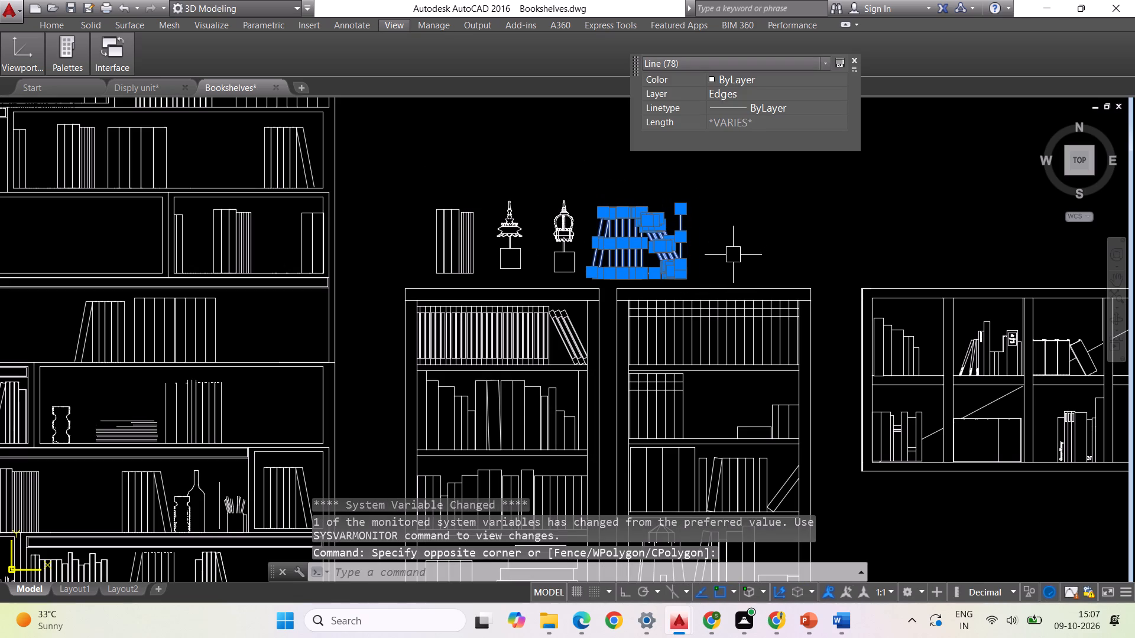
pyautogui.hotkey('ctrl', 'c')
pyautogui.click(125, 85)
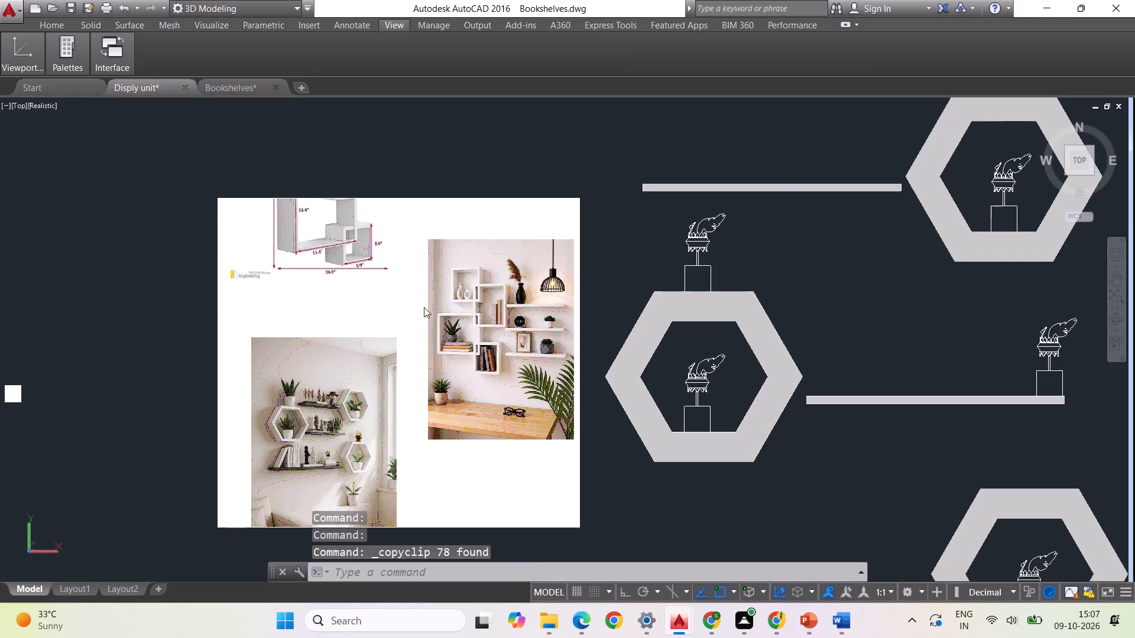
pyautogui.scroll(-2, 560, 265)
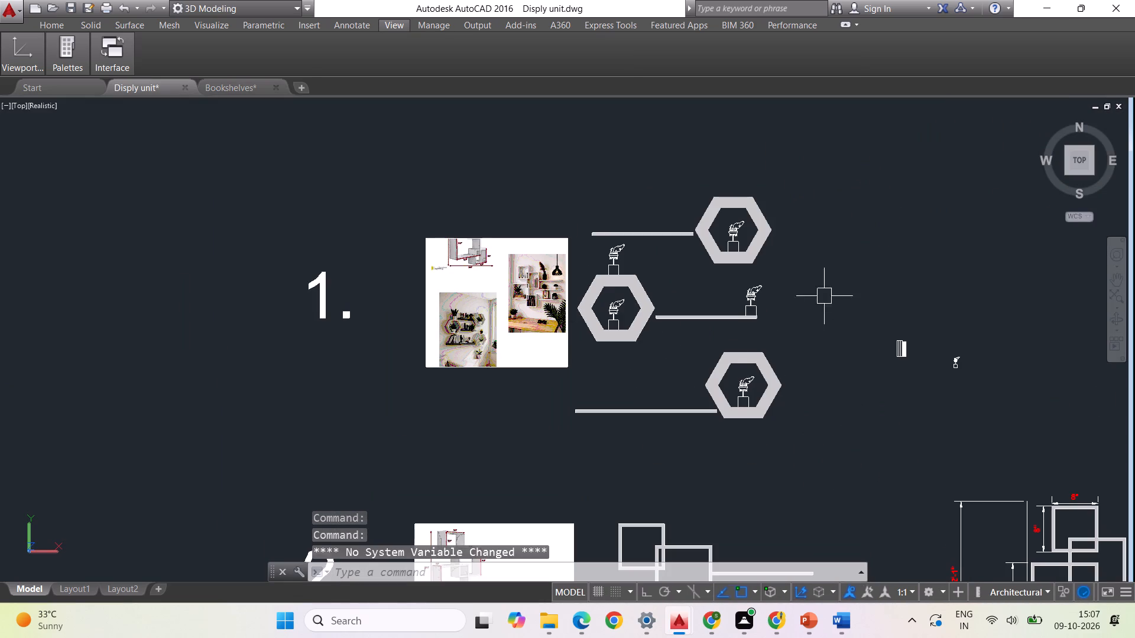
pyautogui.click(858, 271)
pyautogui.hotkey('ctrl', 'v')
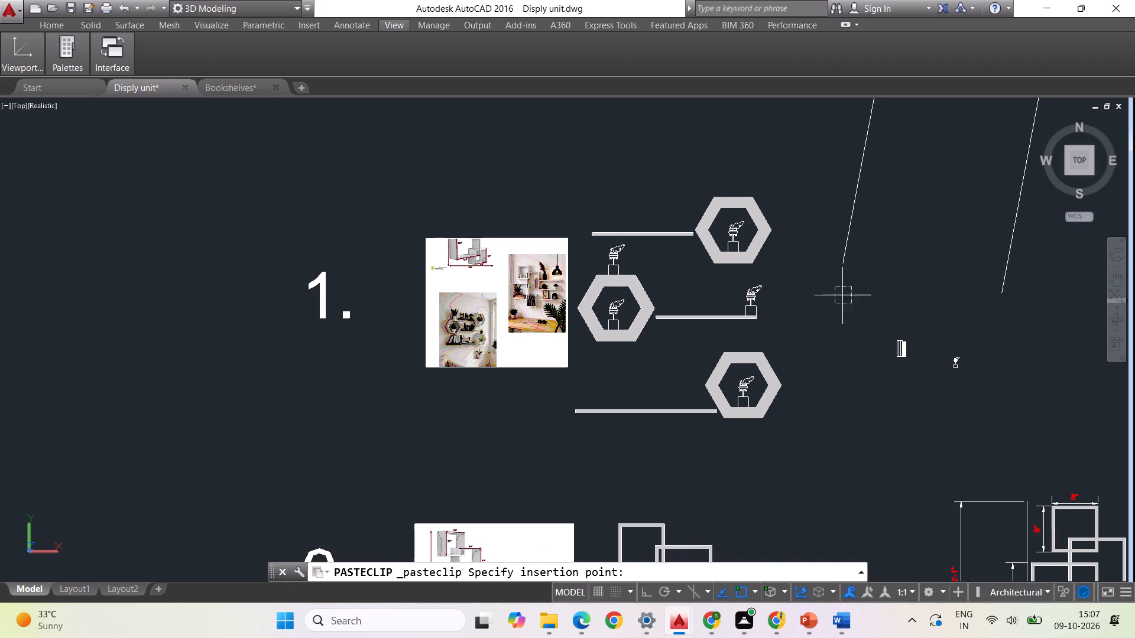
pyautogui.scroll(-2, 835, 304)
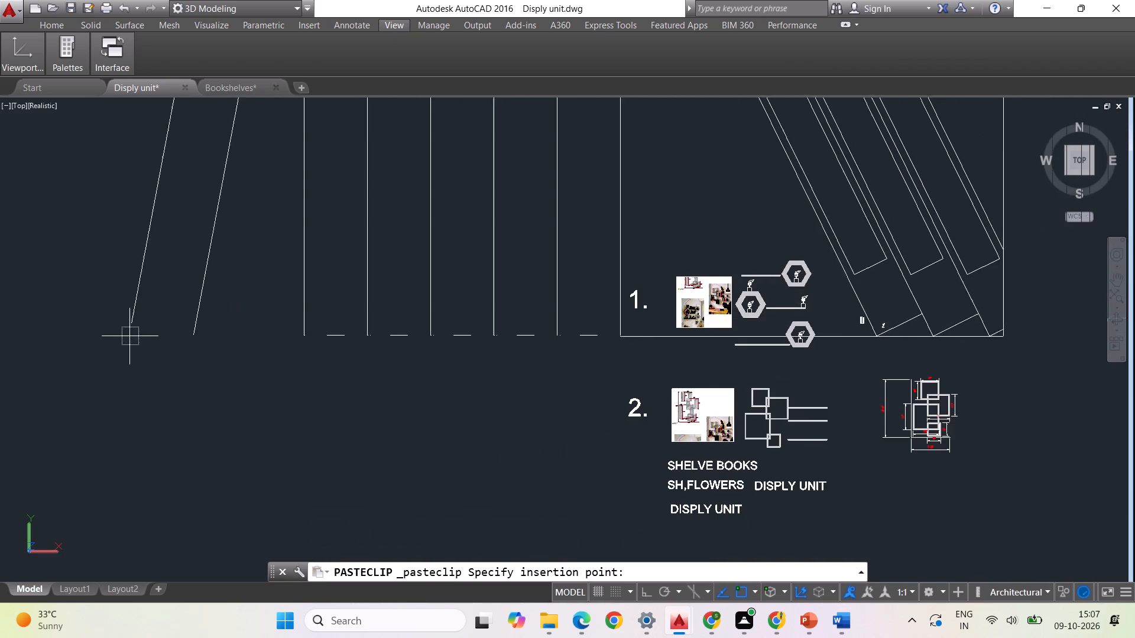
pyautogui.scroll(-1, 180, 337)
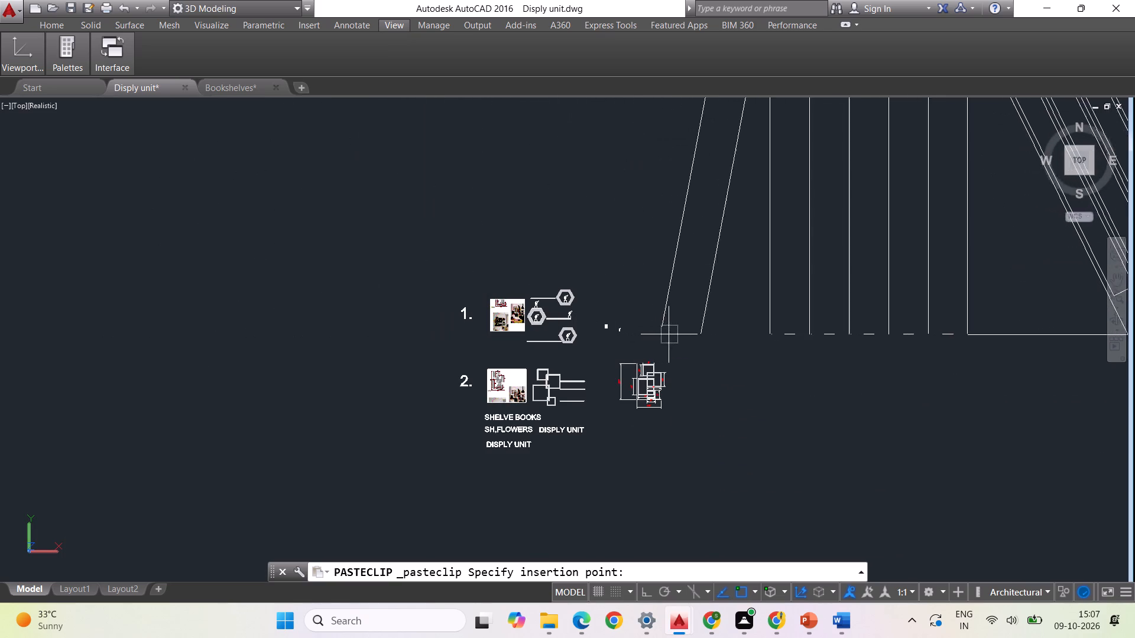
pyautogui.click(680, 335)
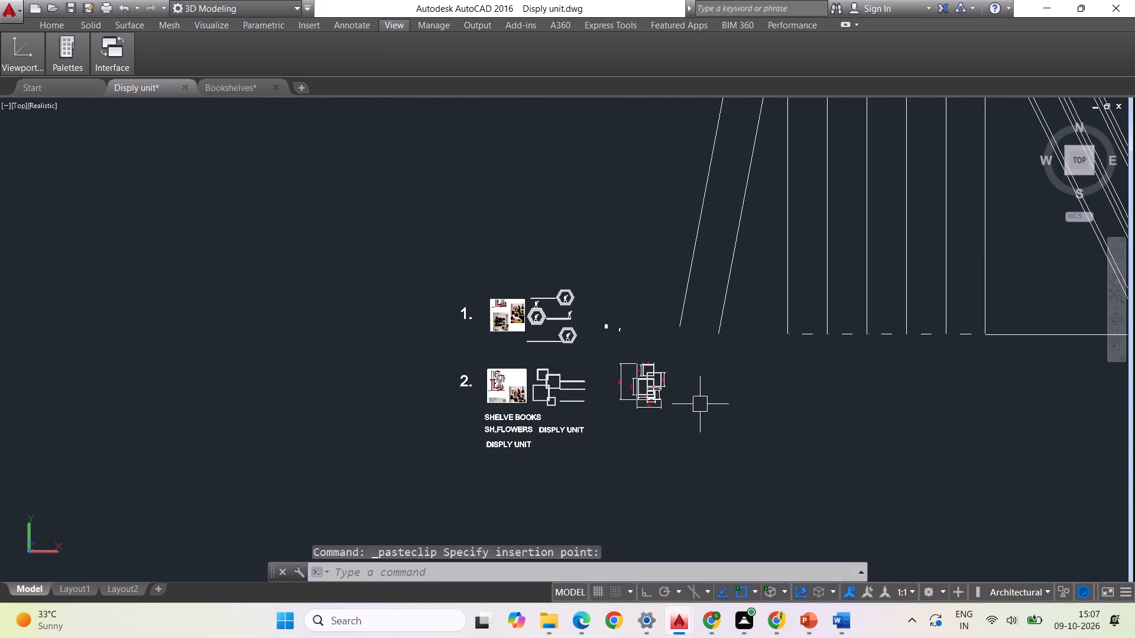
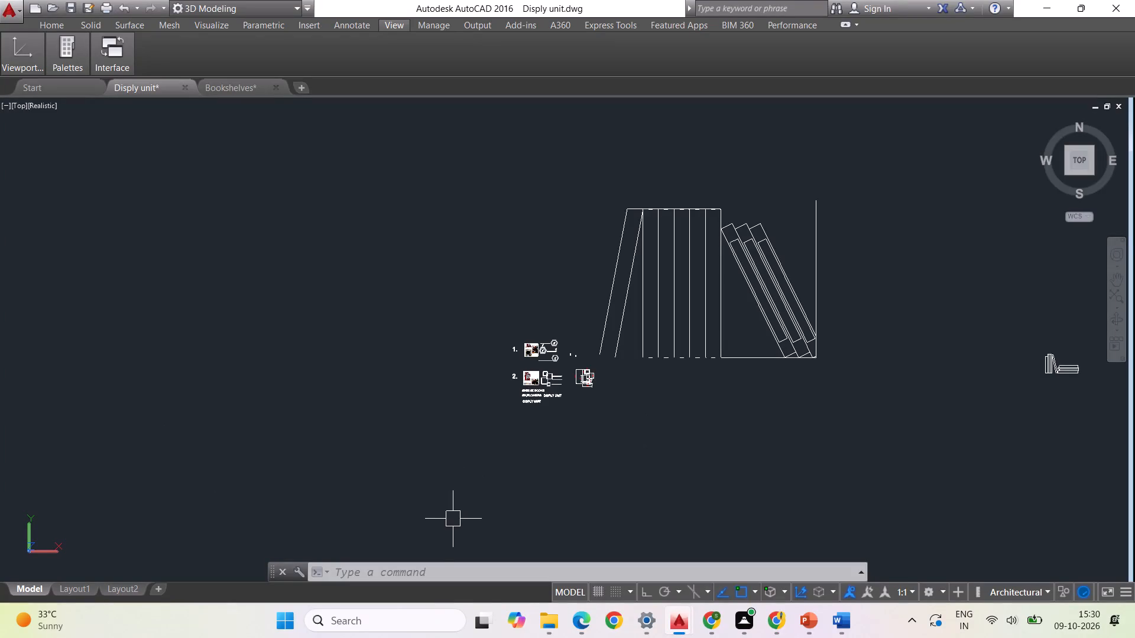
# Scale the pasted upright and leaning book group by reference from its lower right corner, down to roughly a tenth of its width.
pyautogui.scroll(3, 546, 418)
pyautogui.scroll(-2, 411, 403)
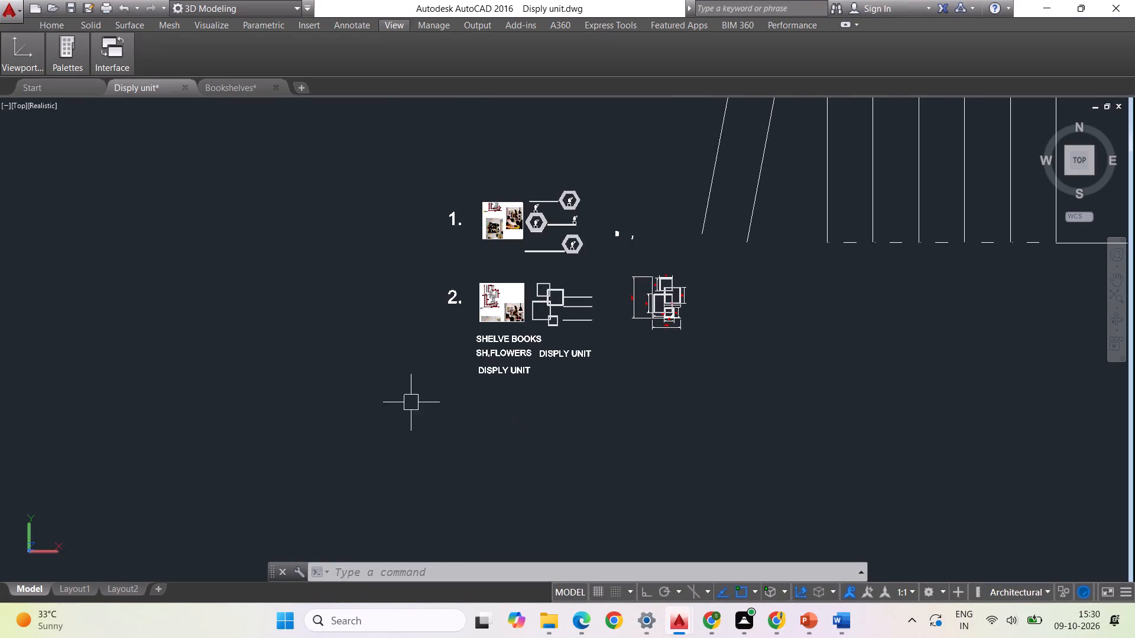
pyautogui.scroll(-1, 449, 395)
pyautogui.scroll(2, 555, 356)
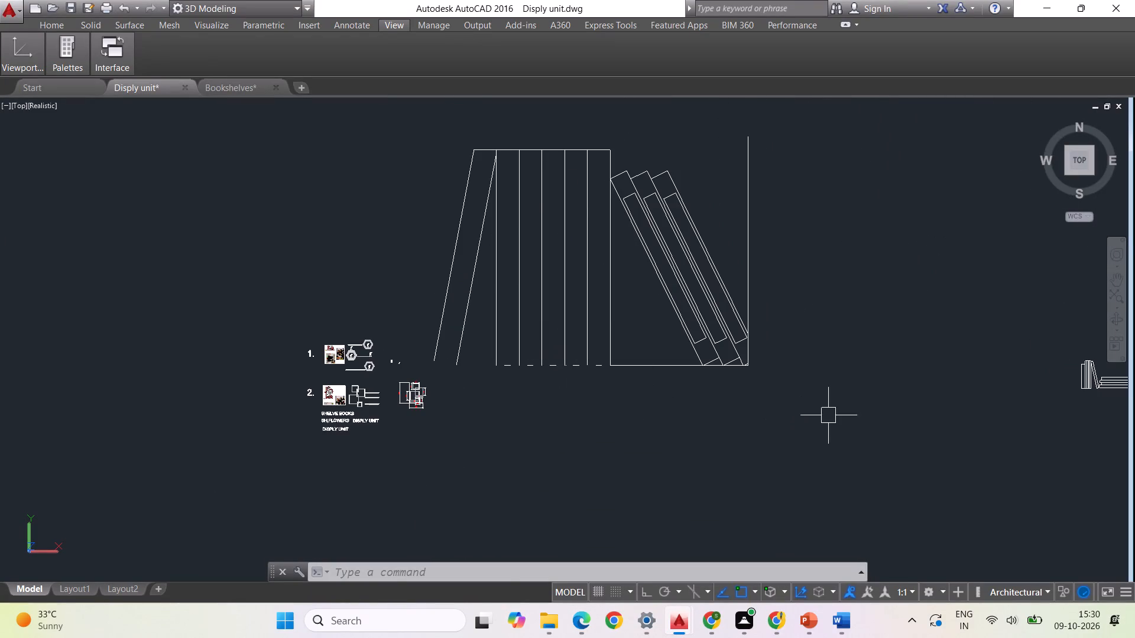
pyautogui.click(833, 415)
pyautogui.click(459, 136)
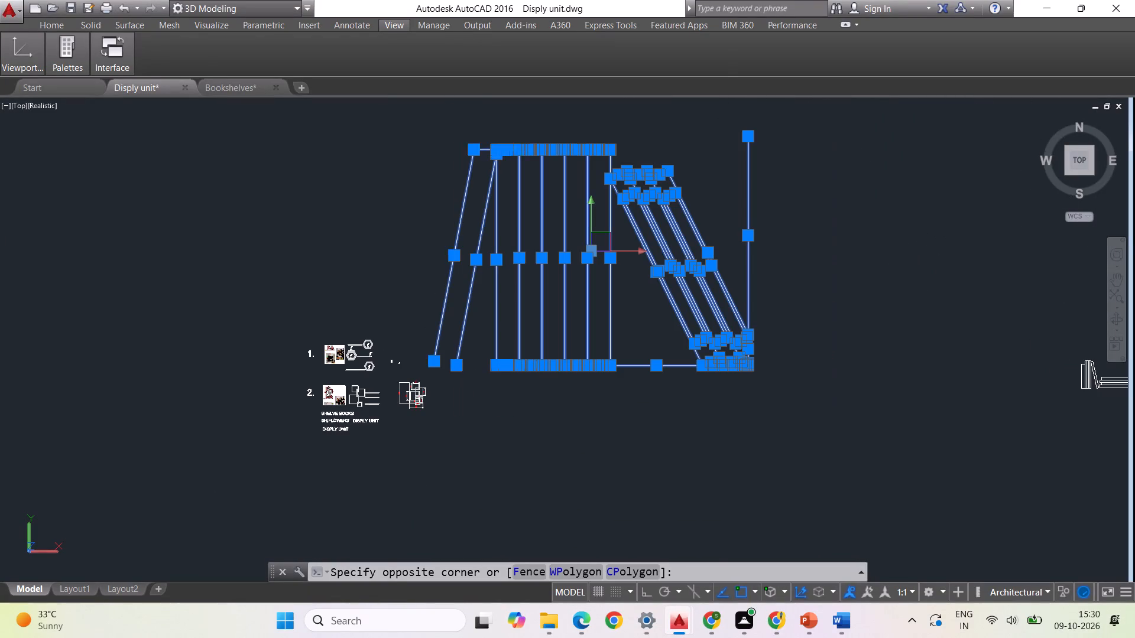
pyautogui.write('SCALE')
pyautogui.press('Return')
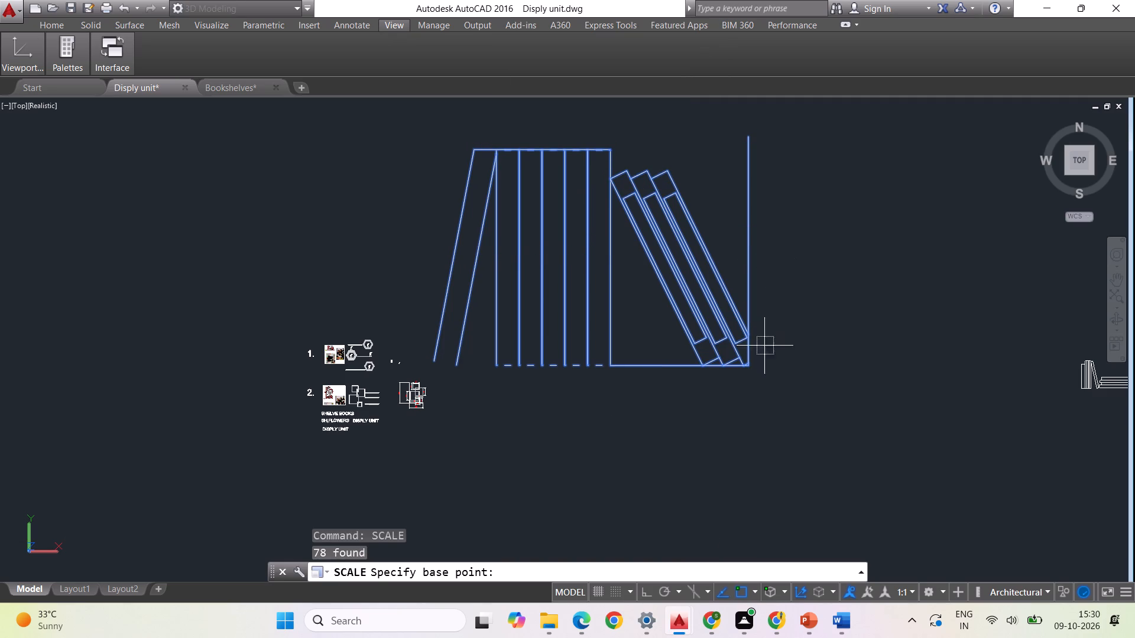
pyautogui.click(753, 369)
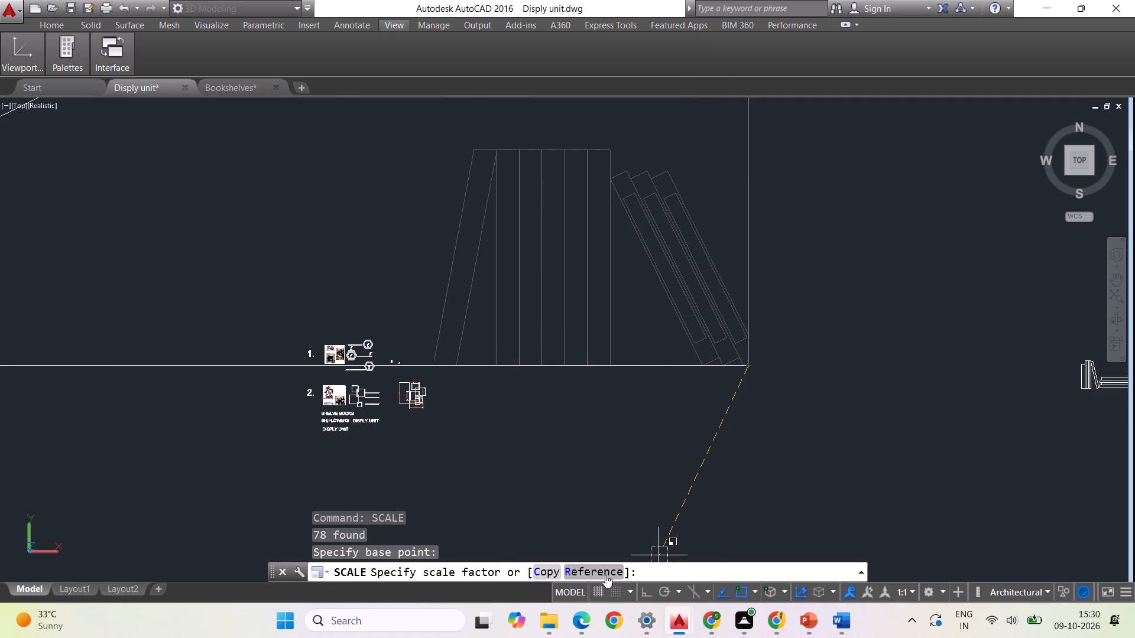
pyautogui.click(601, 571)
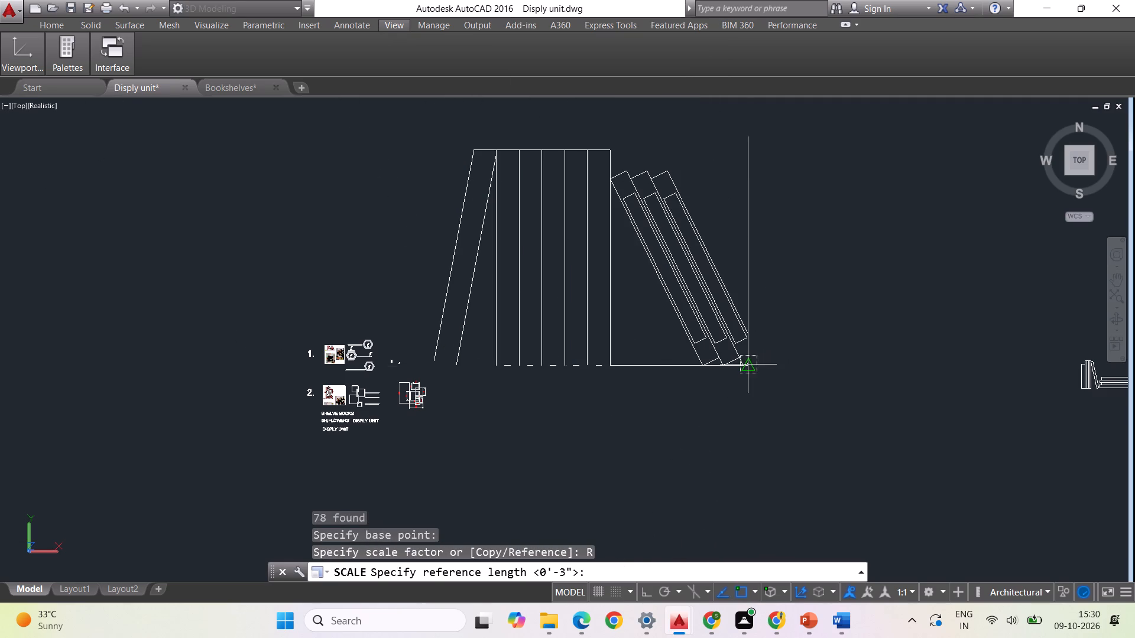
pyautogui.click(749, 367)
pyautogui.click(431, 364)
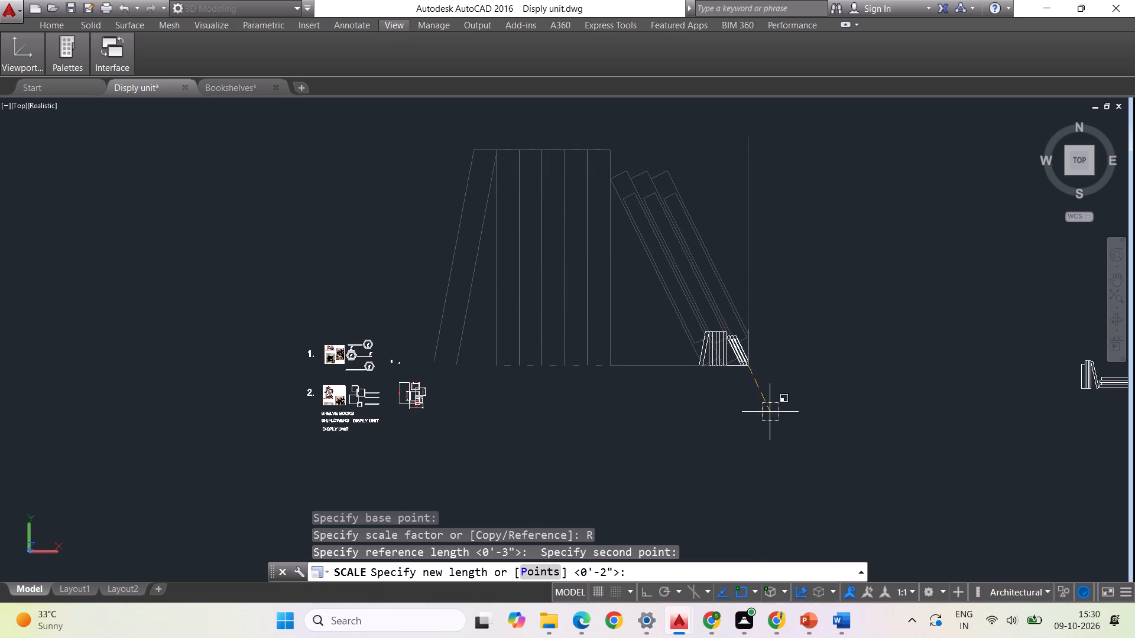
pyautogui.click(740, 398)
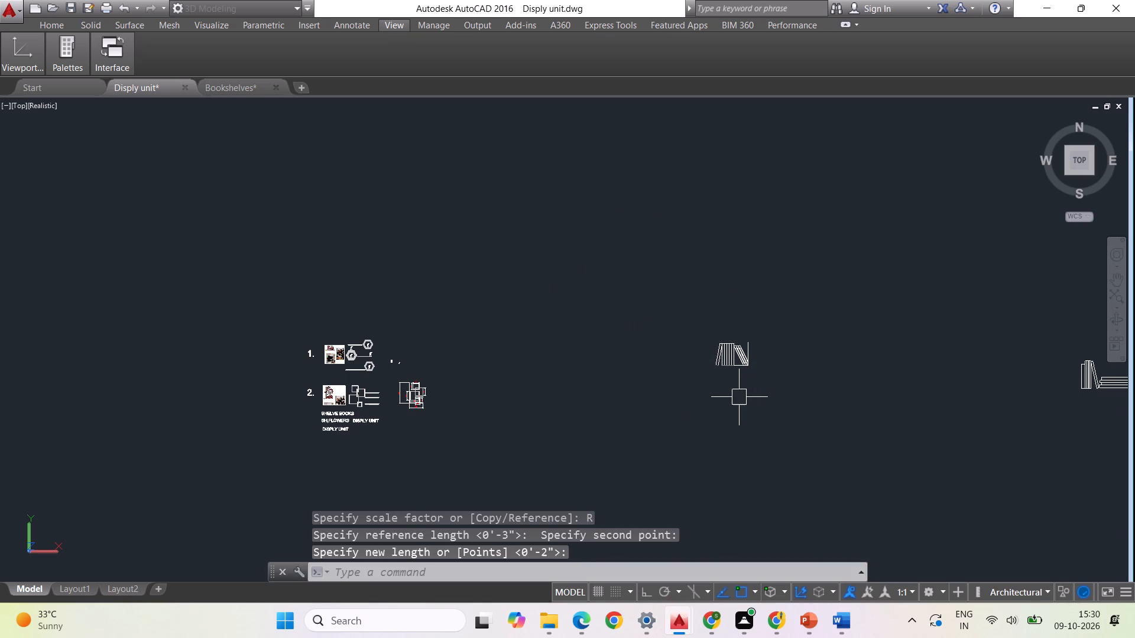
# Move the distant group of upright books and flat stacked books close to the shelf designs, beside the dimensioned square shelf of design 2.
pyautogui.scroll(-2, 586, 340)
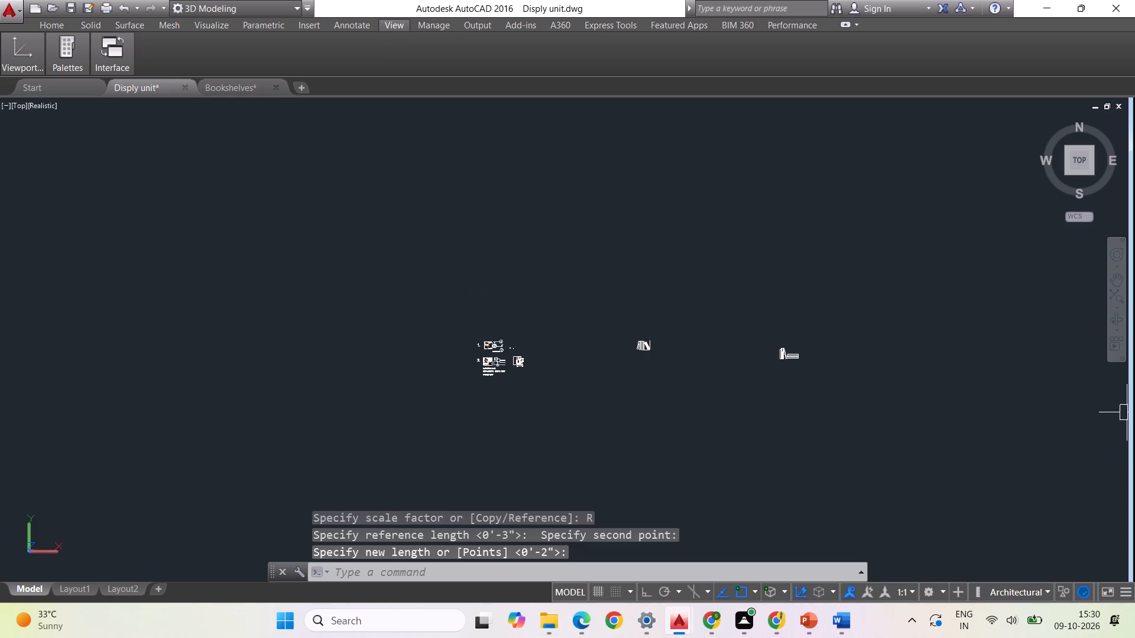
pyautogui.scroll(-1, 690, 203)
pyautogui.scroll(3, 787, 352)
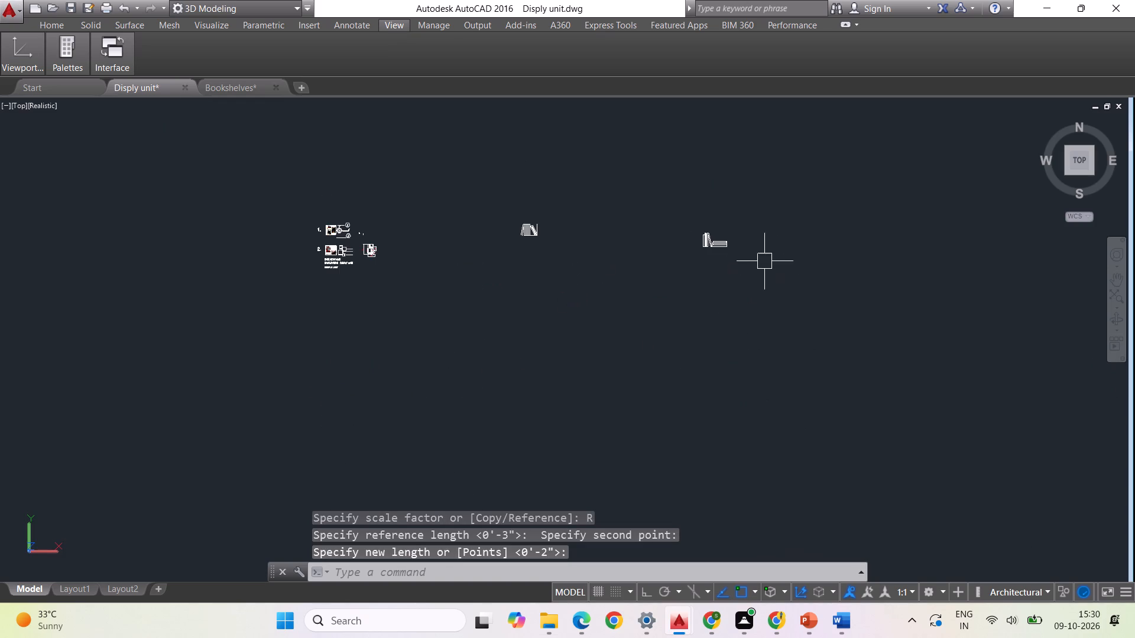
pyautogui.moveTo(785, 277); pyautogui.dragTo(776, 272)
pyautogui.click(651, 216)
pyautogui.rightClick(683, 356)
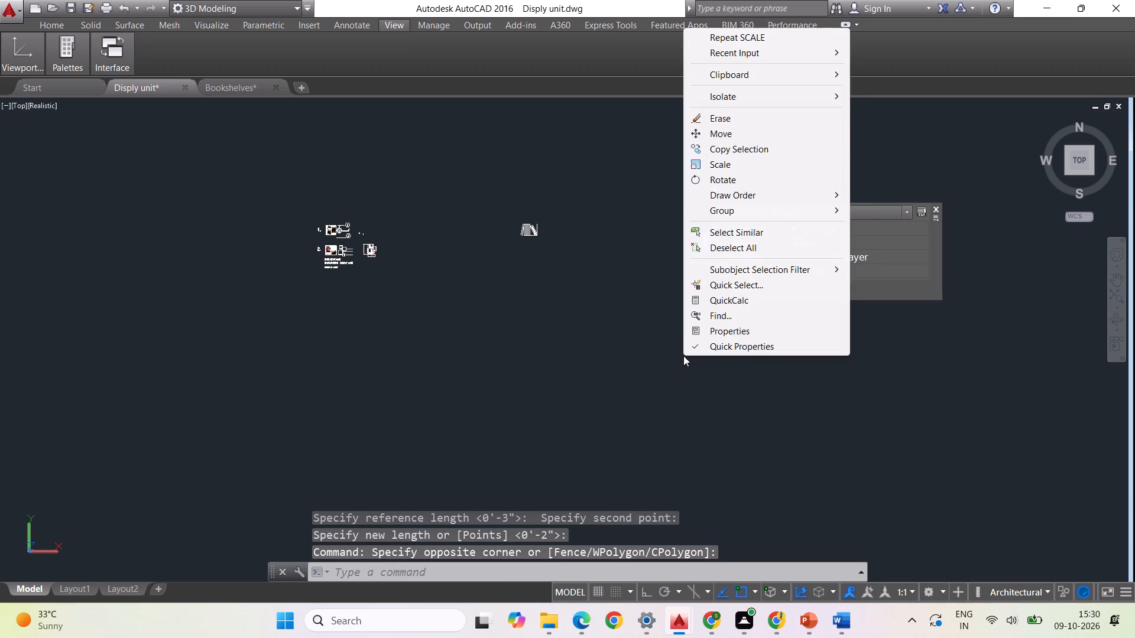
pyautogui.click(732, 139)
pyautogui.click(709, 248)
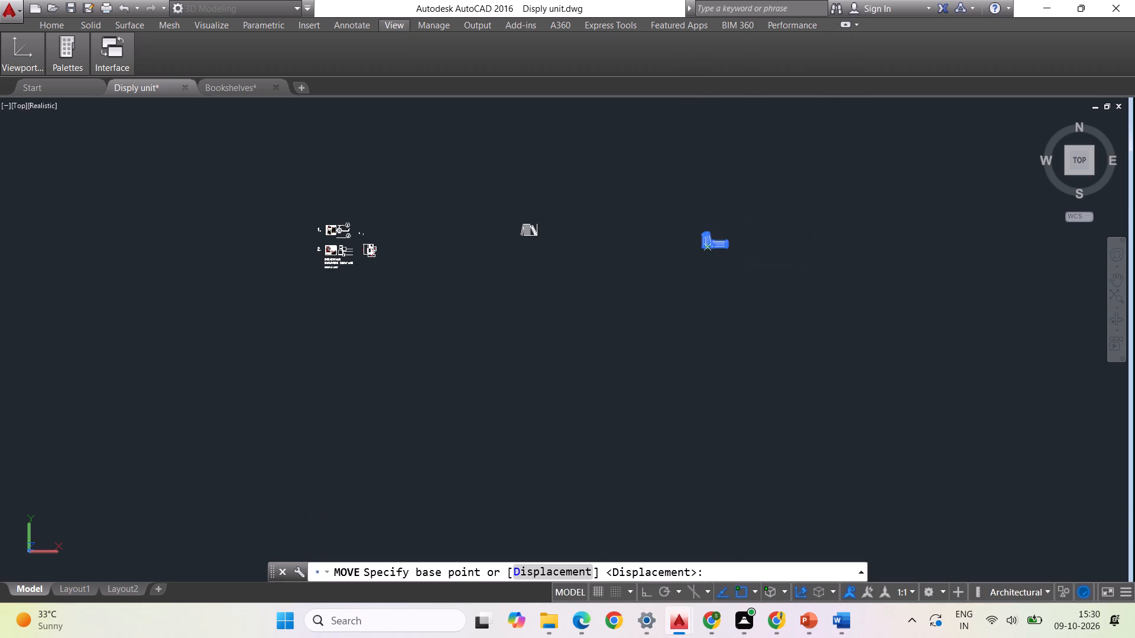
pyautogui.scroll(-1, 776, 290)
pyautogui.scroll(3, 518, 279)
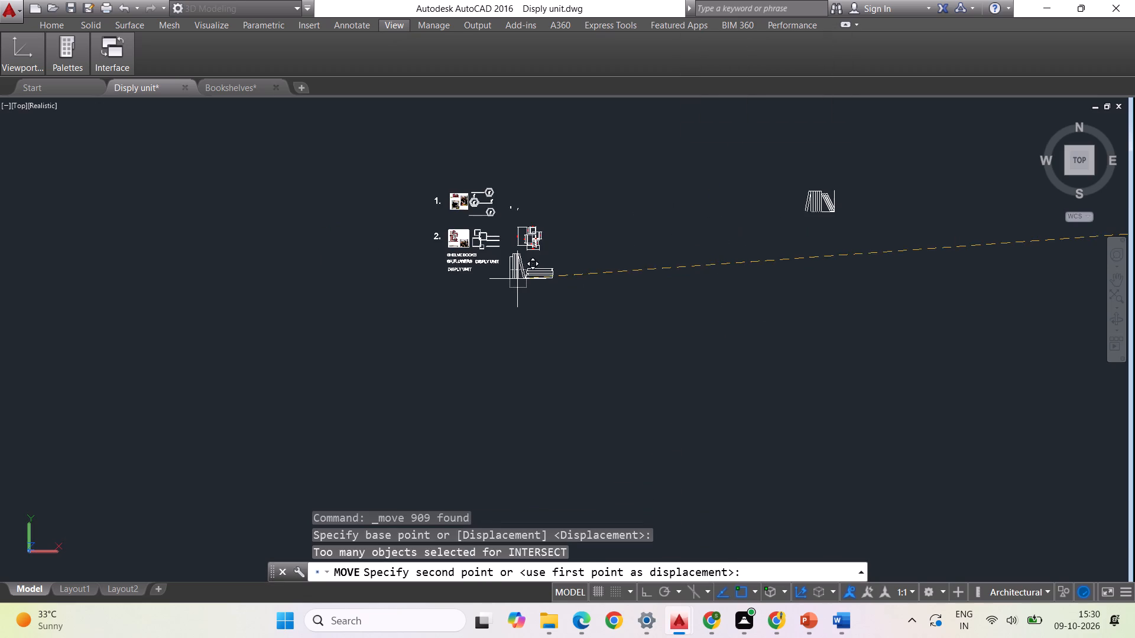
pyautogui.scroll(1, 523, 288)
pyautogui.scroll(1, 601, 272)
pyautogui.click(640, 243)
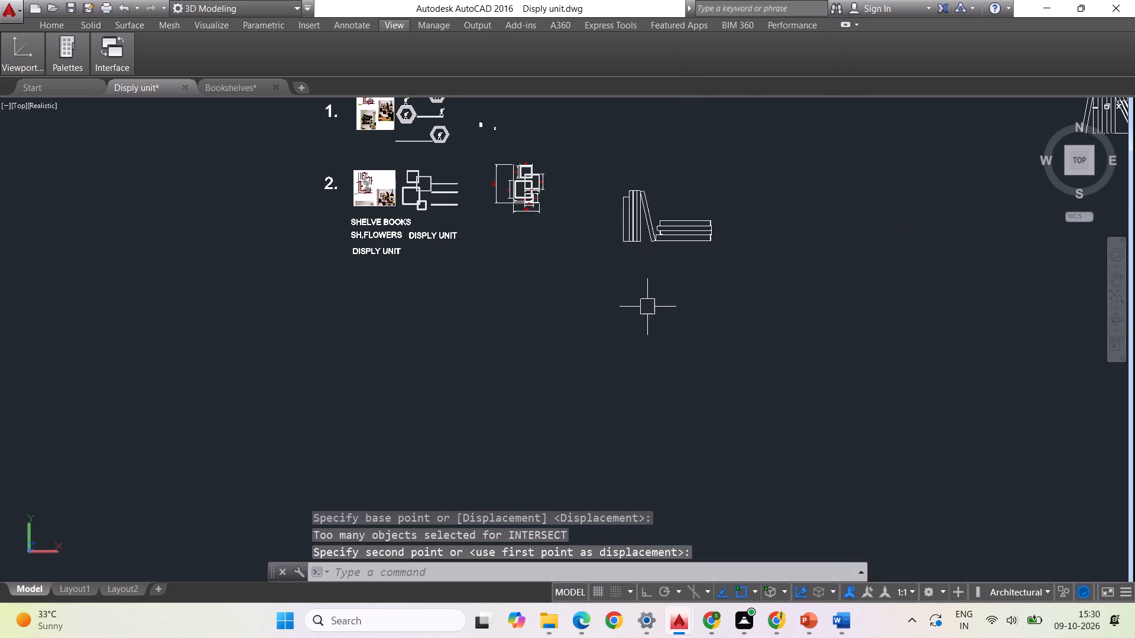
# Scale the moved upright and stacked book group by reference from its lower left corner, down to roughly a third of its width.
pyautogui.click(607, 178)
pyautogui.click(819, 329)
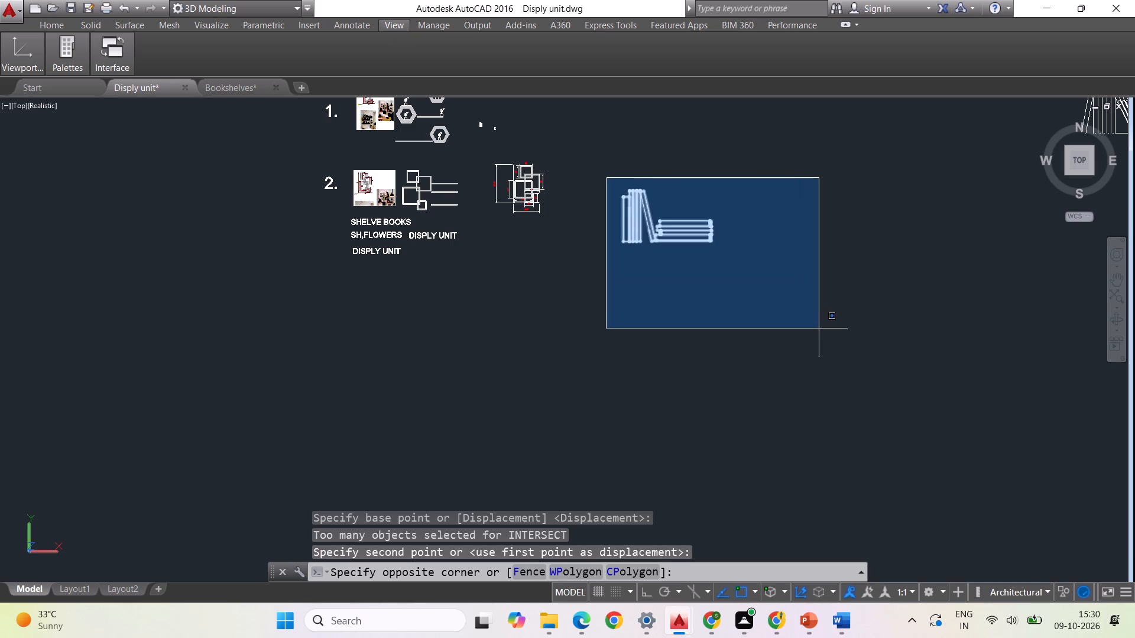
pyautogui.write('SCALE')
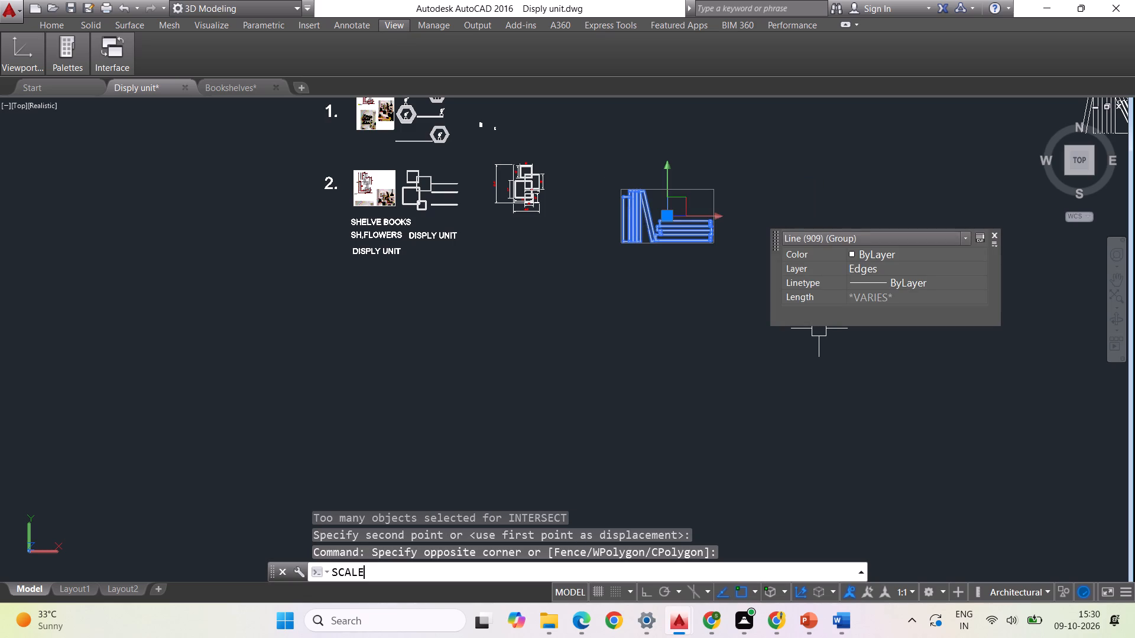
pyautogui.press('Return')
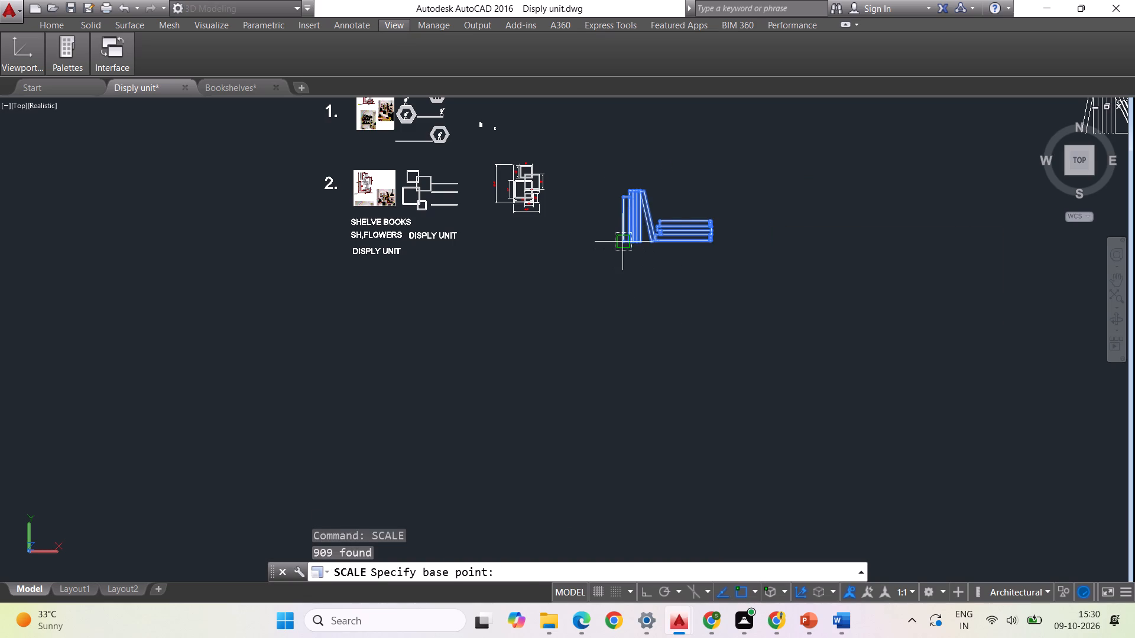
pyautogui.click(622, 245)
pyautogui.click(579, 574)
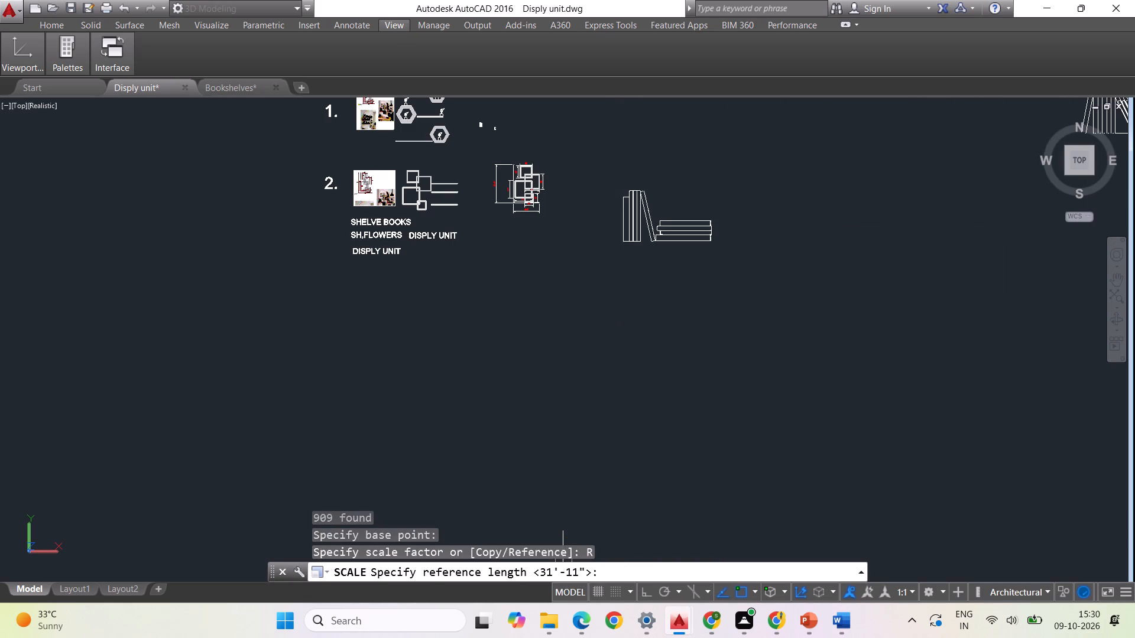
pyautogui.click(619, 242)
pyautogui.click(710, 243)
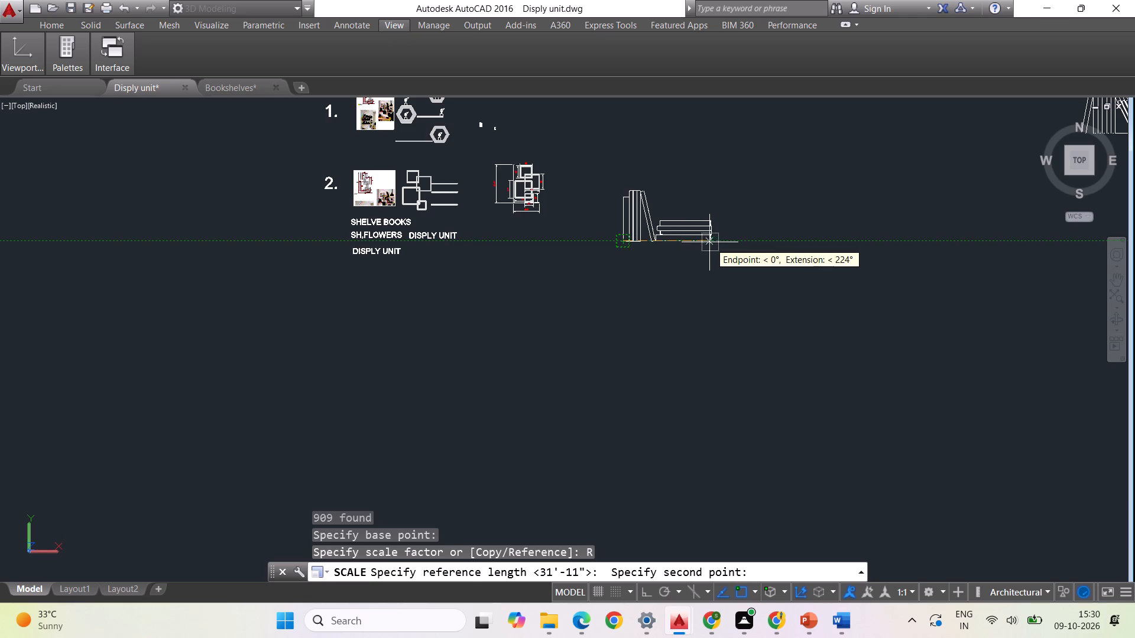
pyautogui.click(648, 235)
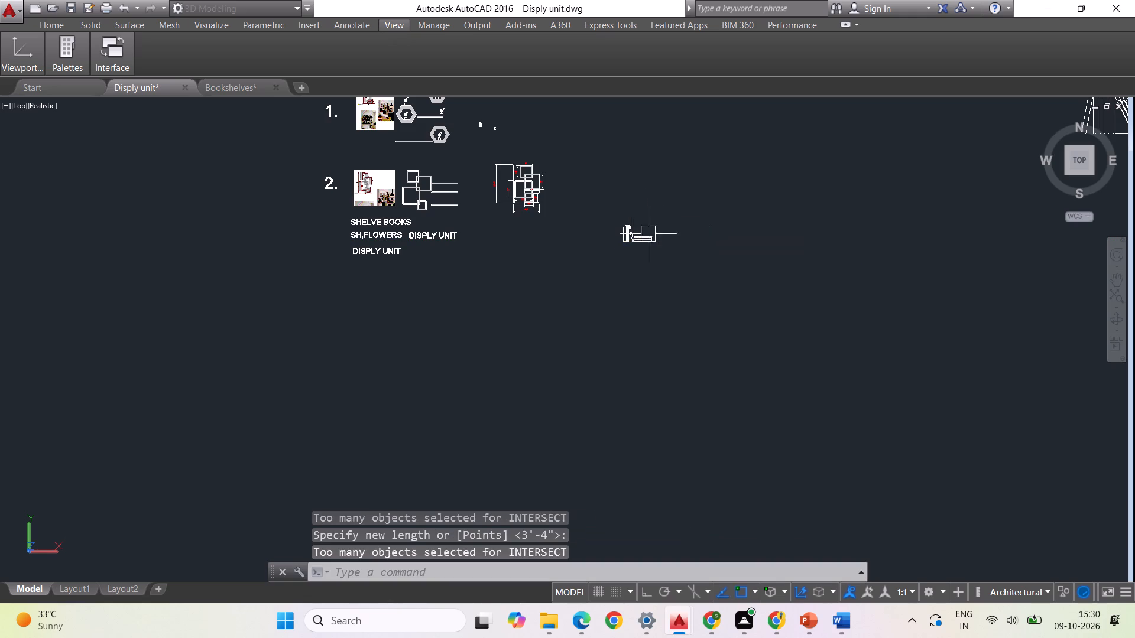
# Erase the SHELVE BOOKS and SH,FLOWERS labels and the DISPLY UNIT label beside them under design 2.
pyautogui.scroll(2, 435, 191)
pyautogui.scroll(-1, 469, 258)
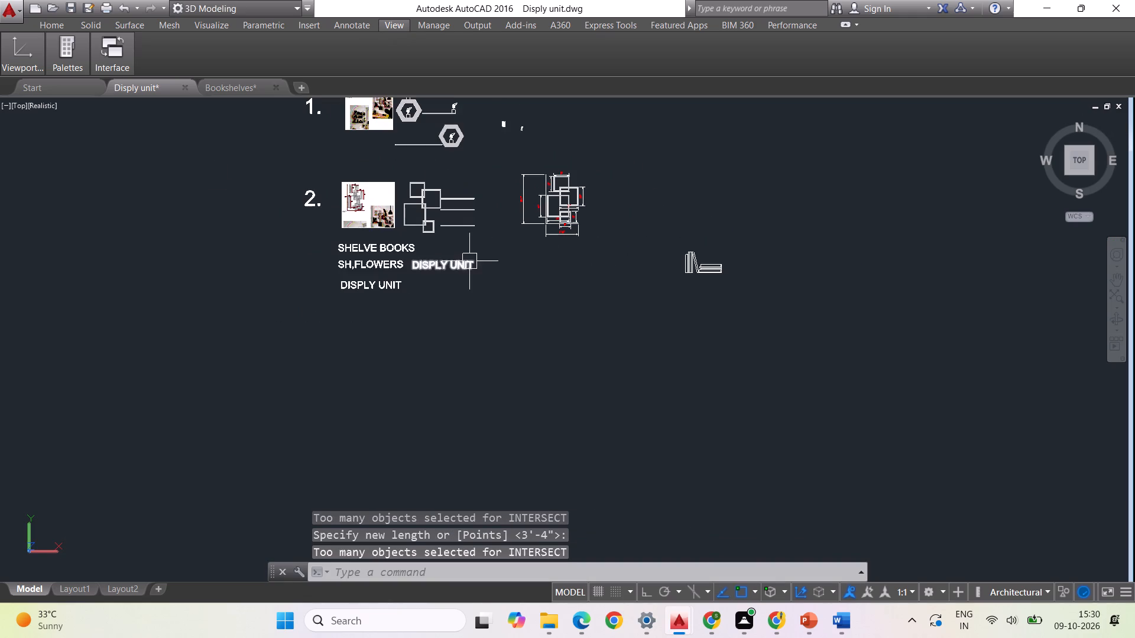
pyautogui.scroll(3, 372, 258)
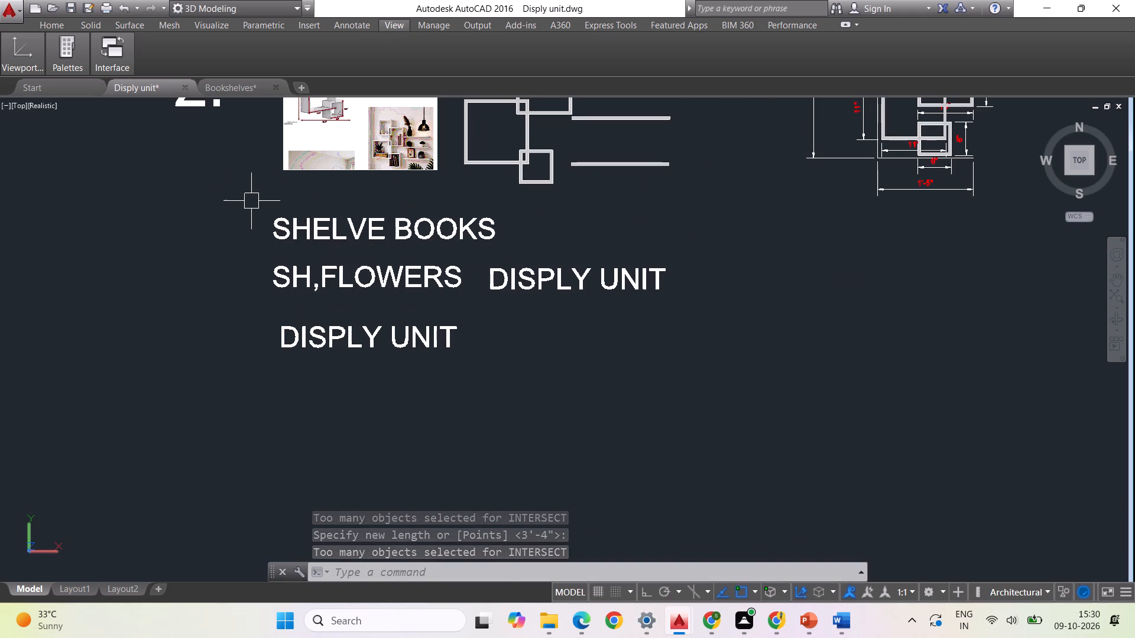
pyautogui.click(252, 201)
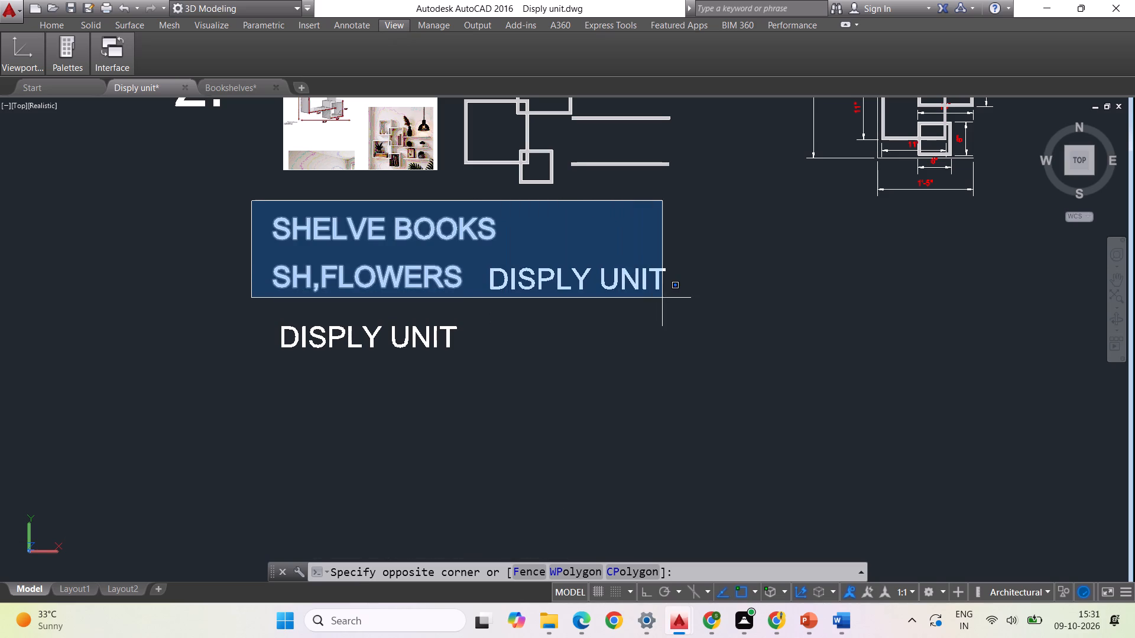
pyautogui.click(681, 301)
pyautogui.press('Delete')
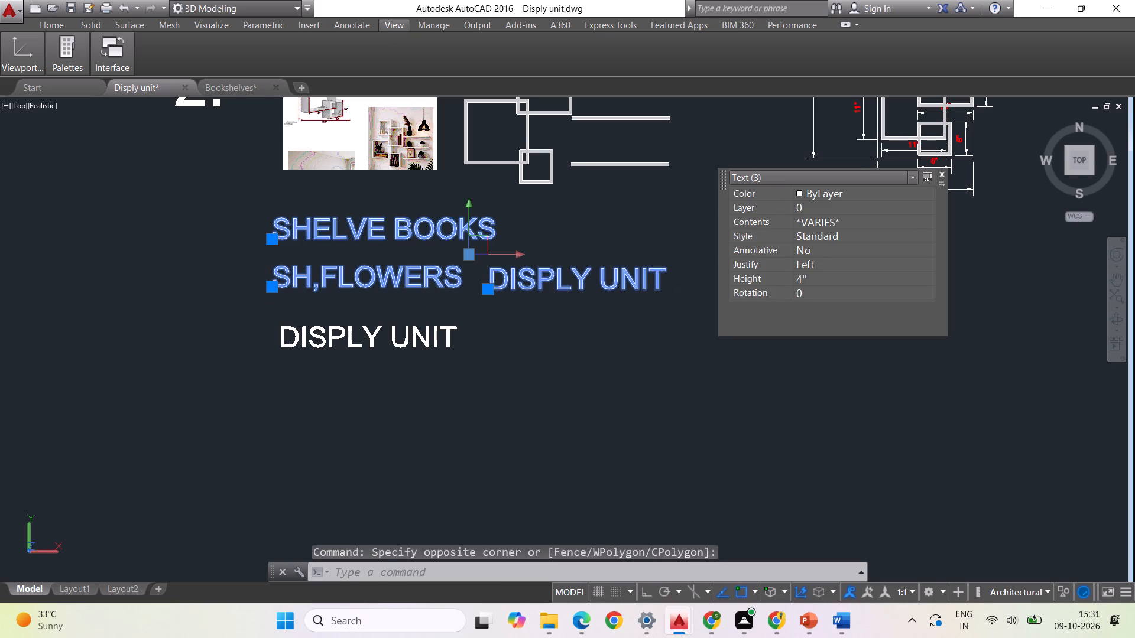
# Examine the hexagonal and square shelf designs and their reference images to decide where the books belong.
pyautogui.scroll(-2, 400, 405)
pyautogui.scroll(2, 468, 243)
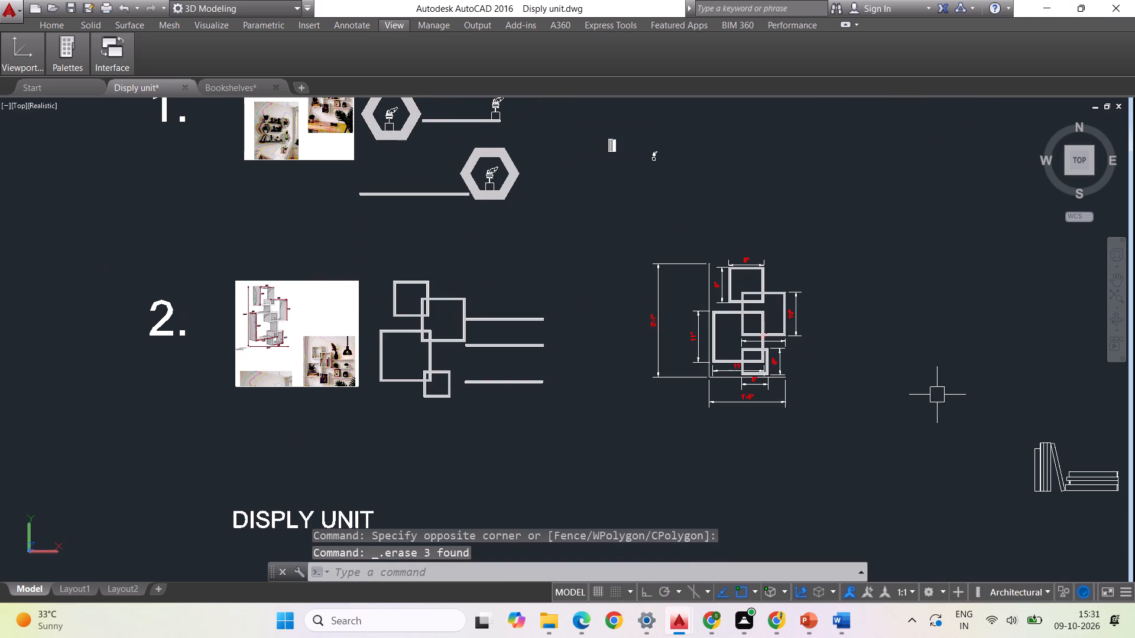
pyautogui.scroll(-1, 474, 433)
pyautogui.scroll(2, 630, 343)
pyautogui.scroll(-2, 621, 326)
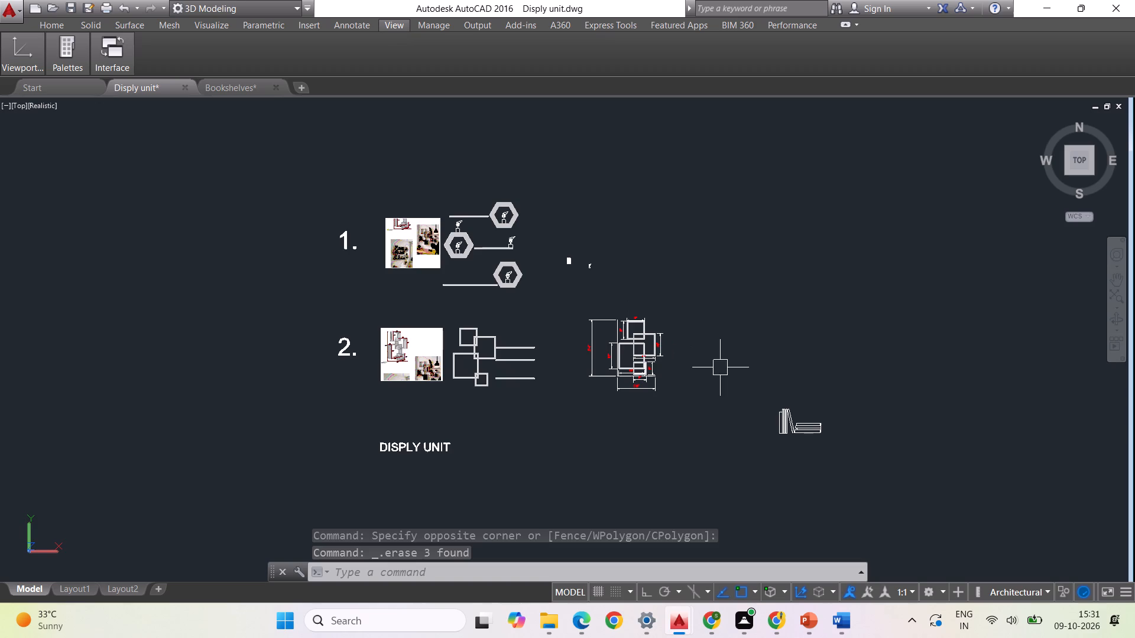
pyautogui.scroll(3, 826, 432)
pyautogui.scroll(-2, 811, 377)
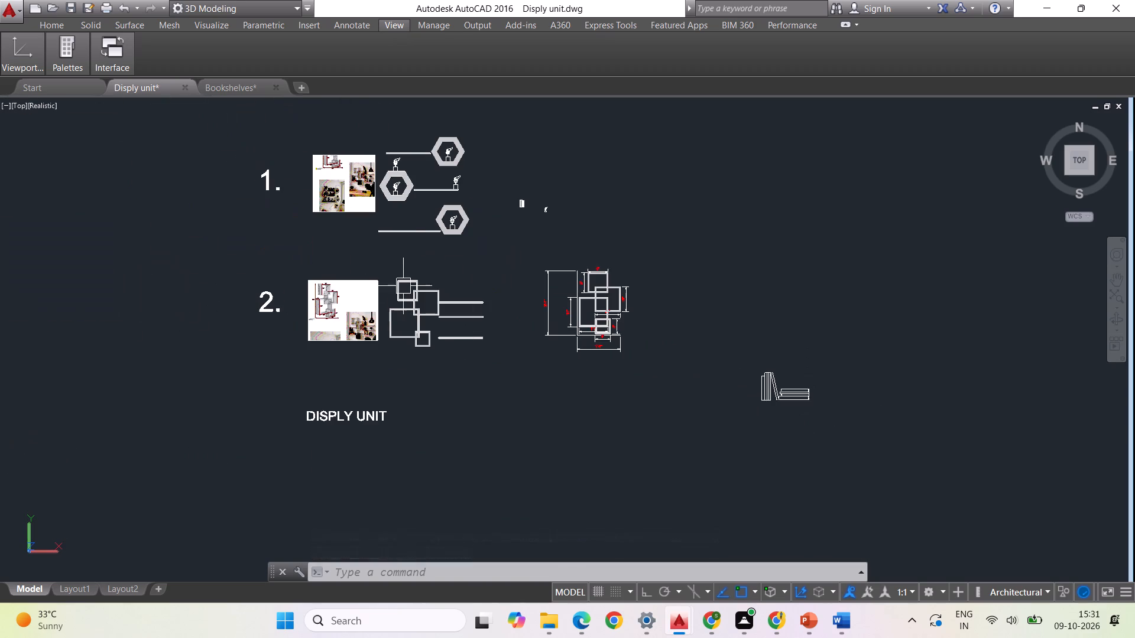
pyautogui.scroll(2, 421, 306)
pyautogui.scroll(-1, 518, 341)
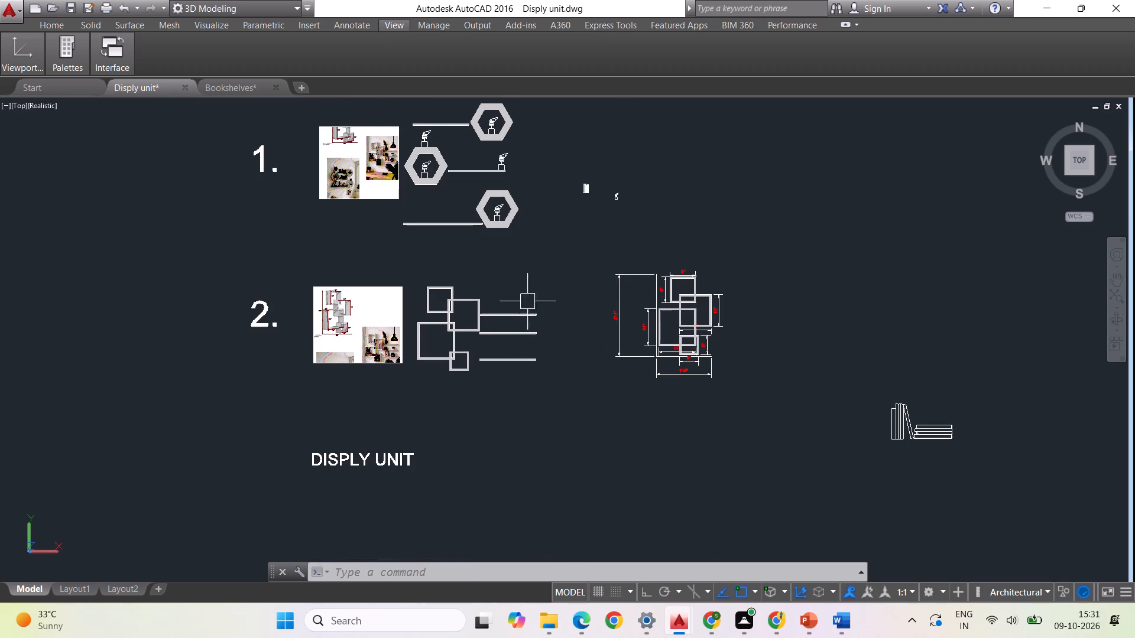
pyautogui.scroll(-1, 570, 239)
pyautogui.scroll(2, 501, 152)
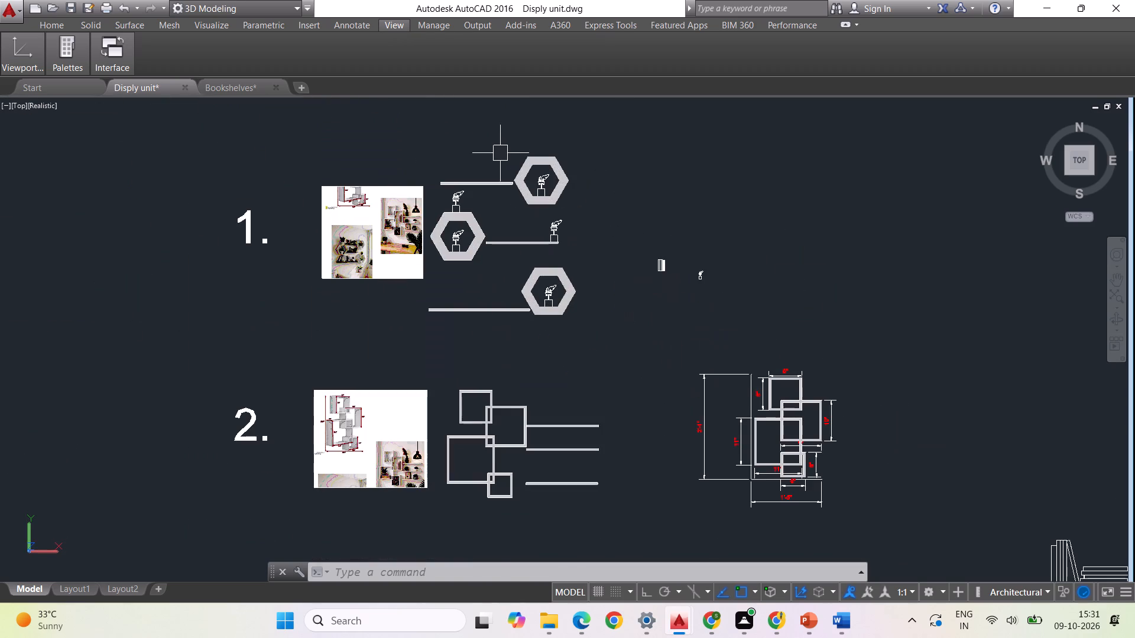
pyautogui.scroll(2, 479, 254)
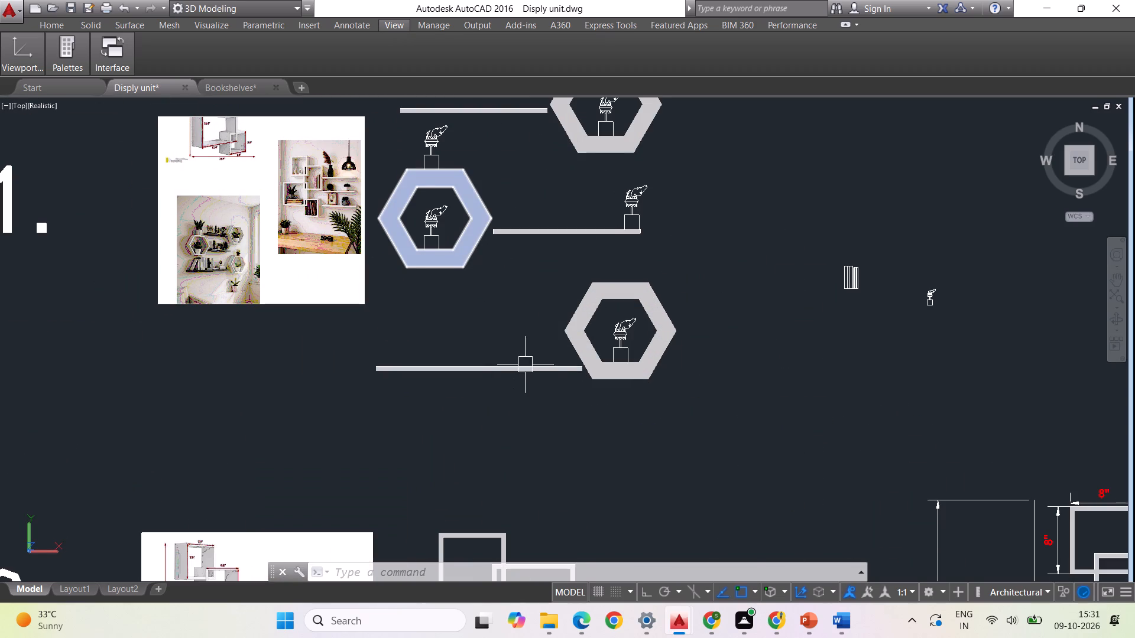
pyautogui.scroll(-2, 452, 335)
pyautogui.scroll(-1, 803, 404)
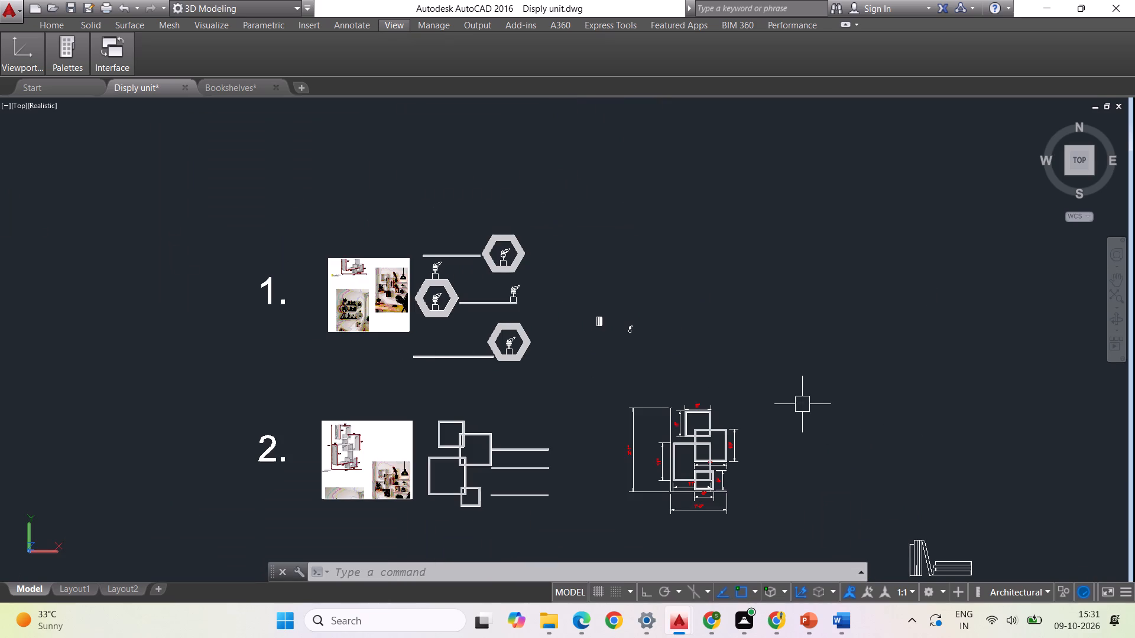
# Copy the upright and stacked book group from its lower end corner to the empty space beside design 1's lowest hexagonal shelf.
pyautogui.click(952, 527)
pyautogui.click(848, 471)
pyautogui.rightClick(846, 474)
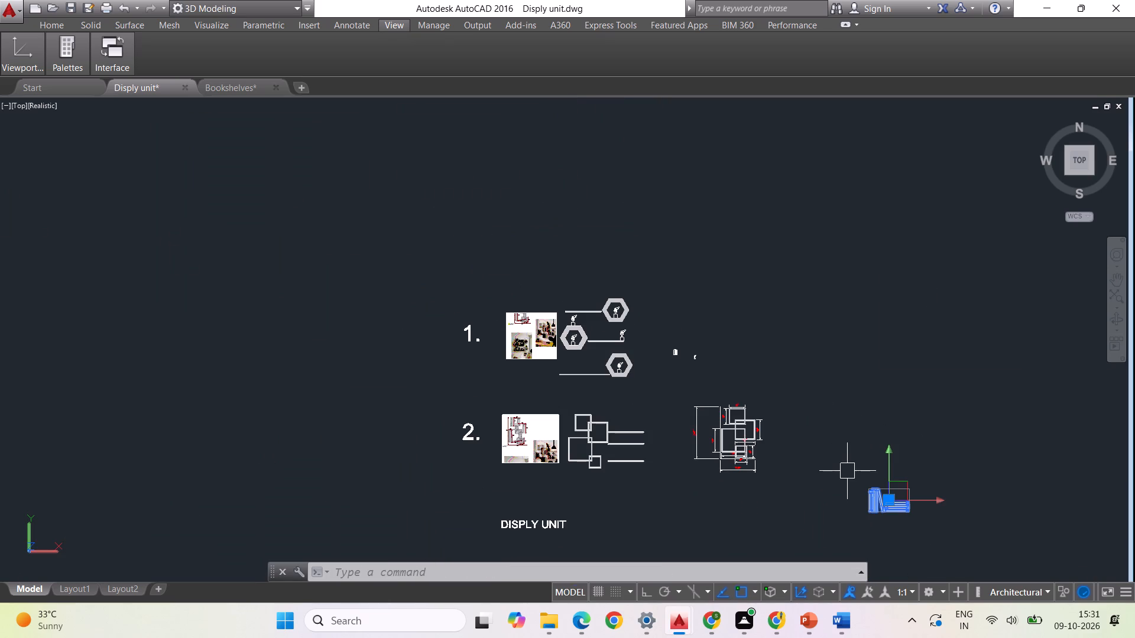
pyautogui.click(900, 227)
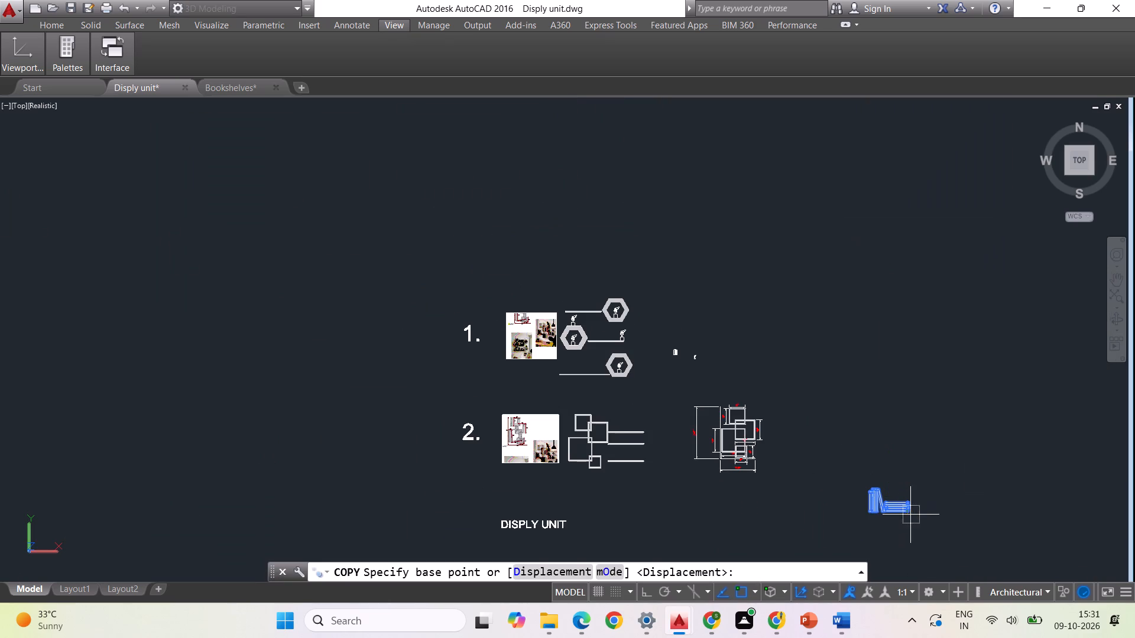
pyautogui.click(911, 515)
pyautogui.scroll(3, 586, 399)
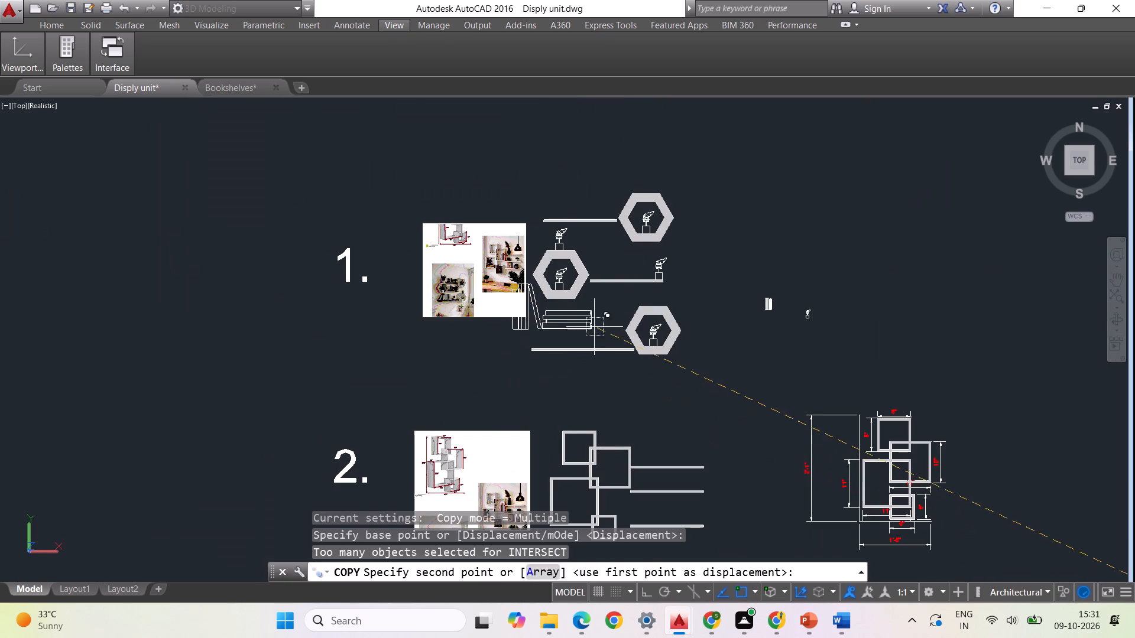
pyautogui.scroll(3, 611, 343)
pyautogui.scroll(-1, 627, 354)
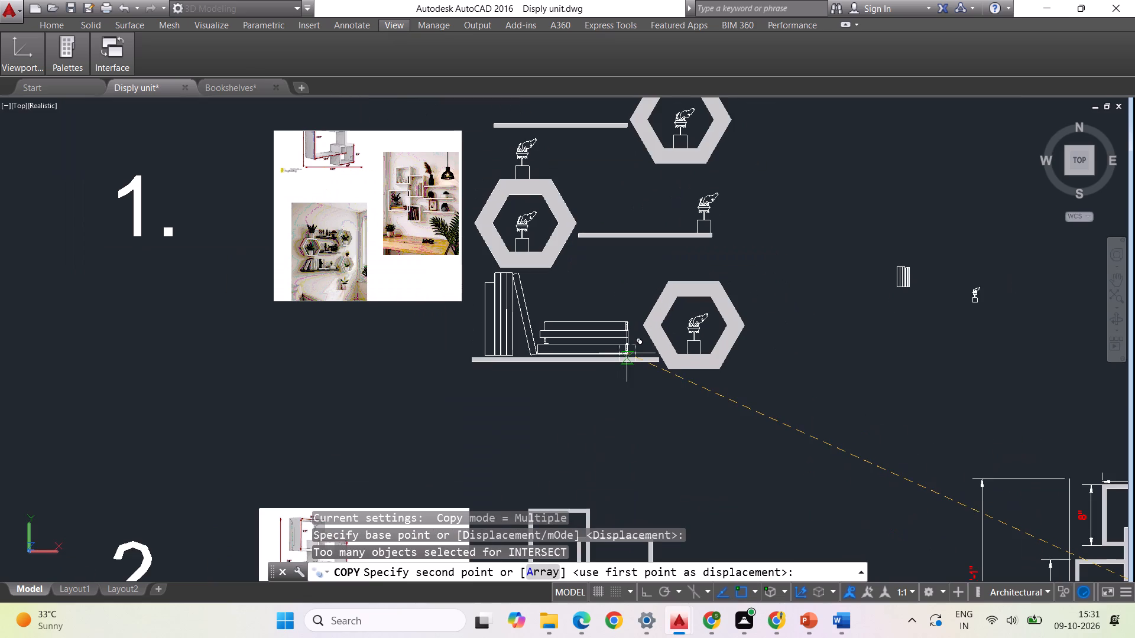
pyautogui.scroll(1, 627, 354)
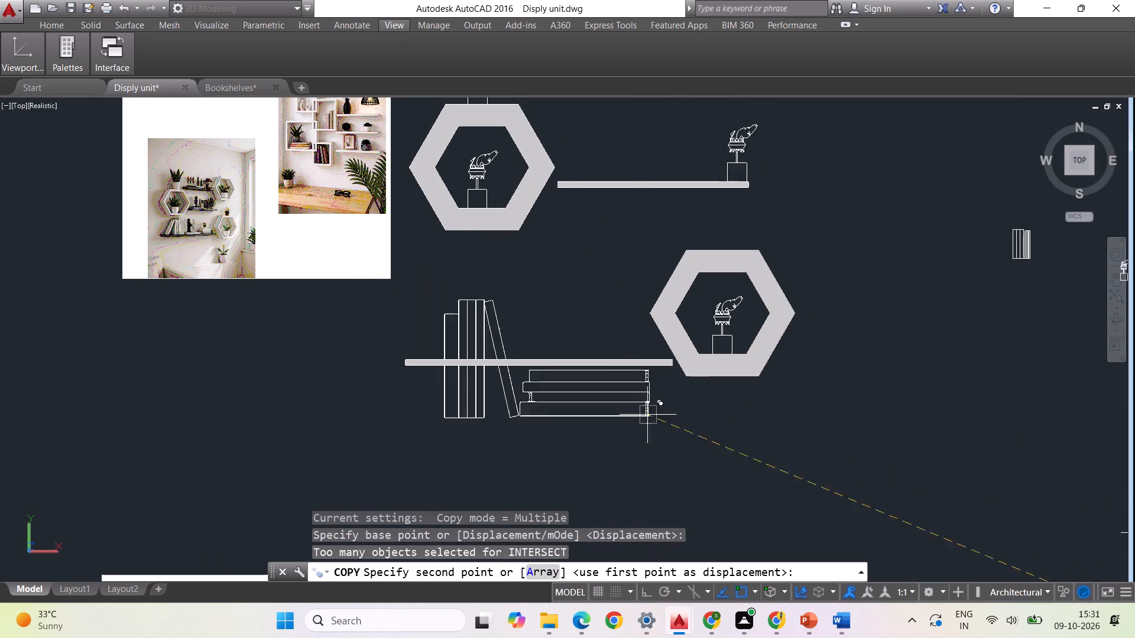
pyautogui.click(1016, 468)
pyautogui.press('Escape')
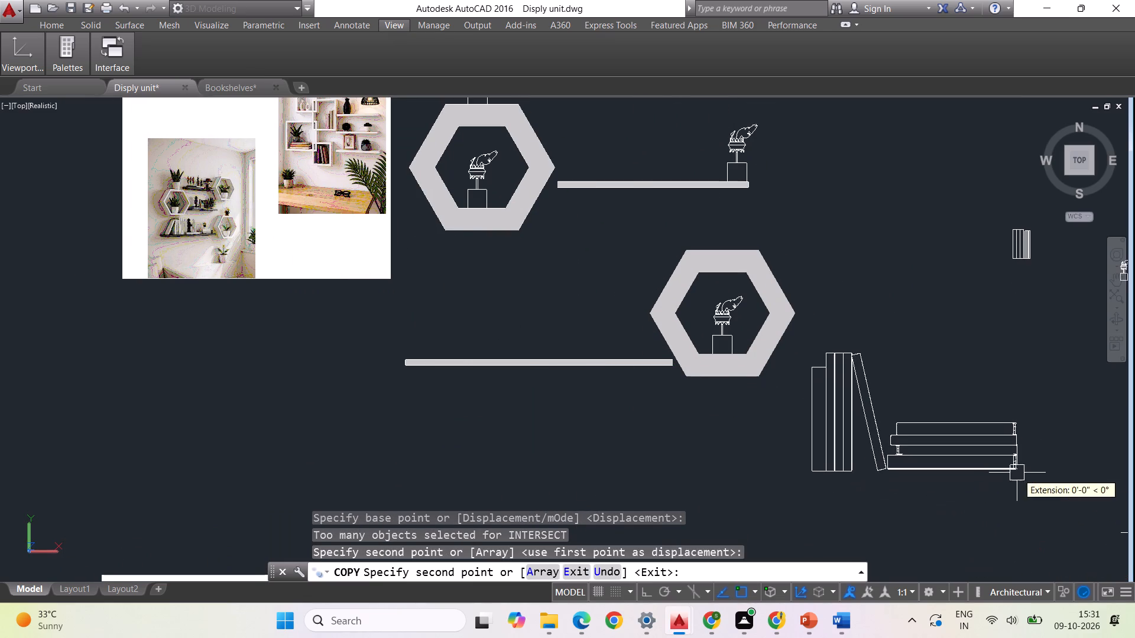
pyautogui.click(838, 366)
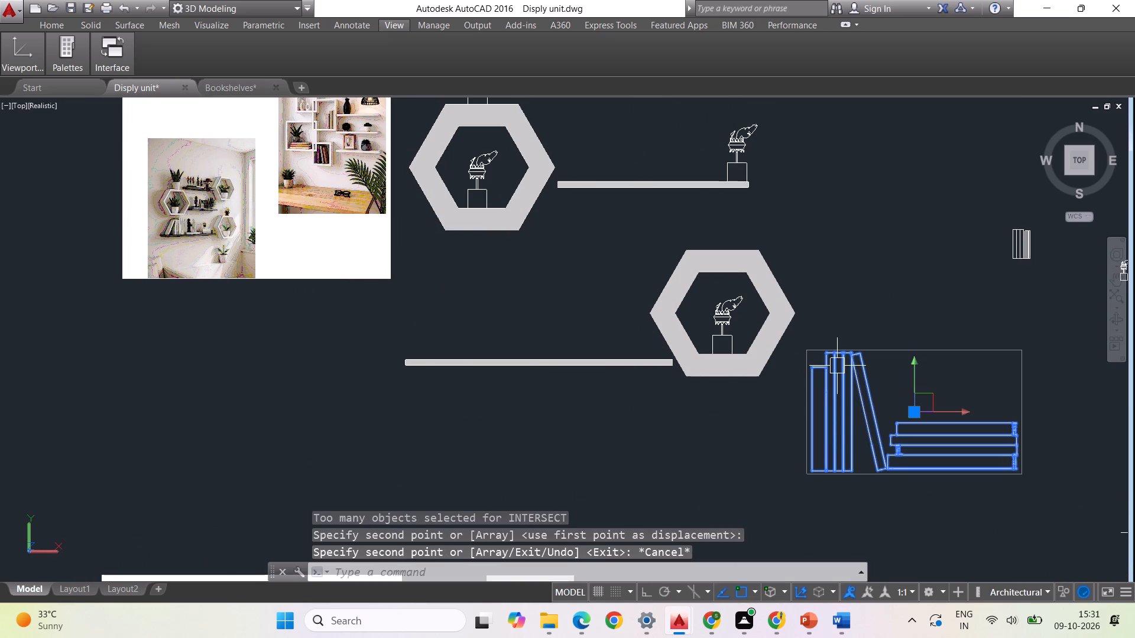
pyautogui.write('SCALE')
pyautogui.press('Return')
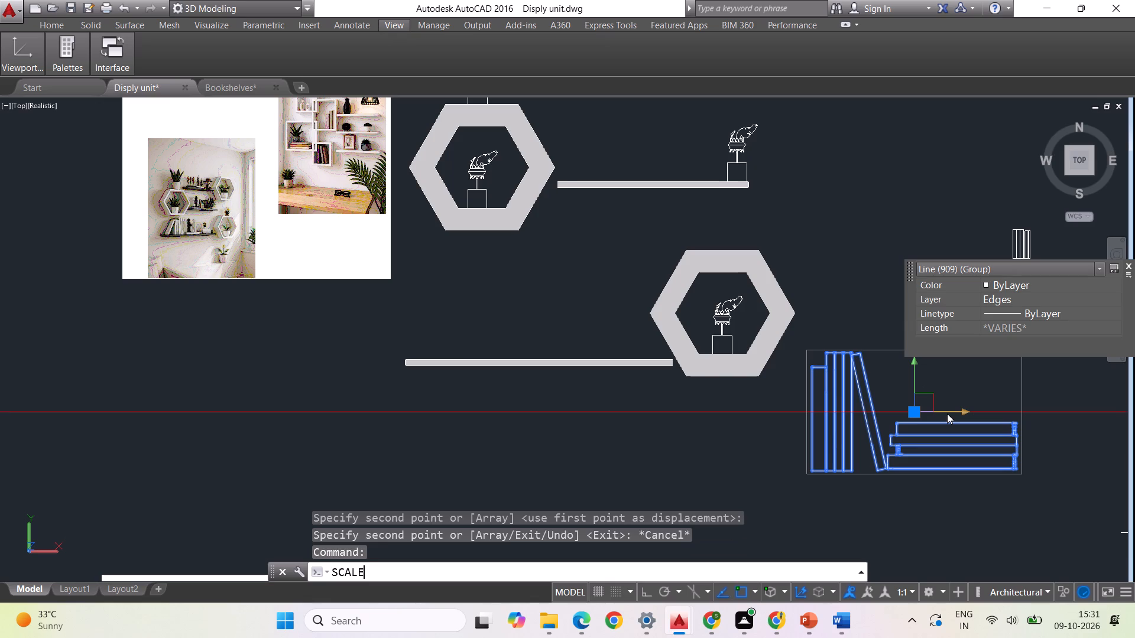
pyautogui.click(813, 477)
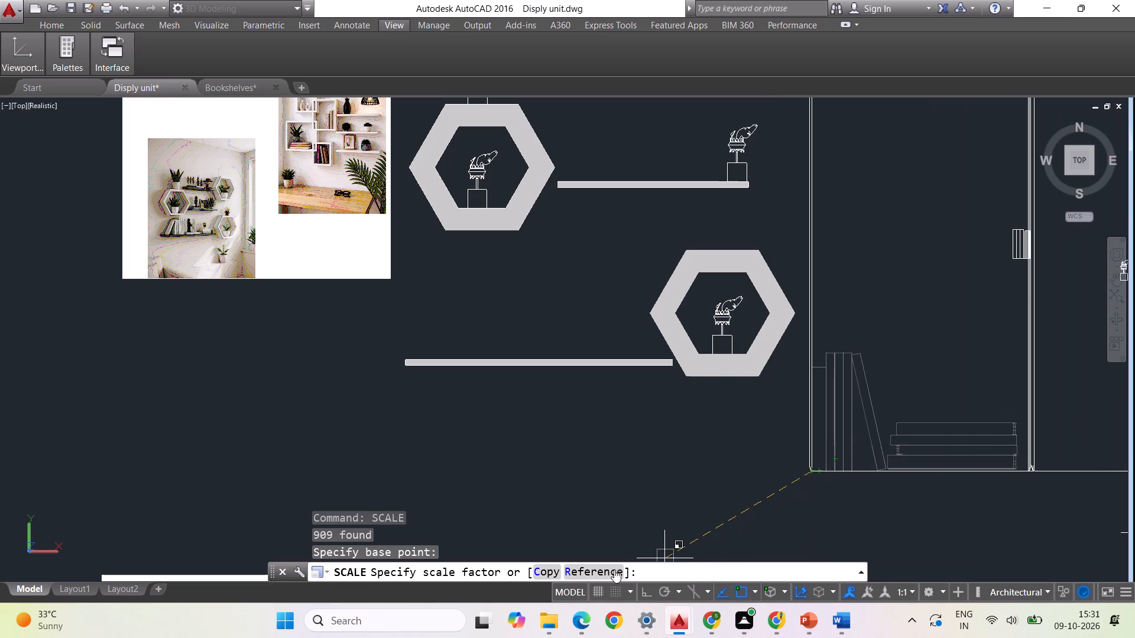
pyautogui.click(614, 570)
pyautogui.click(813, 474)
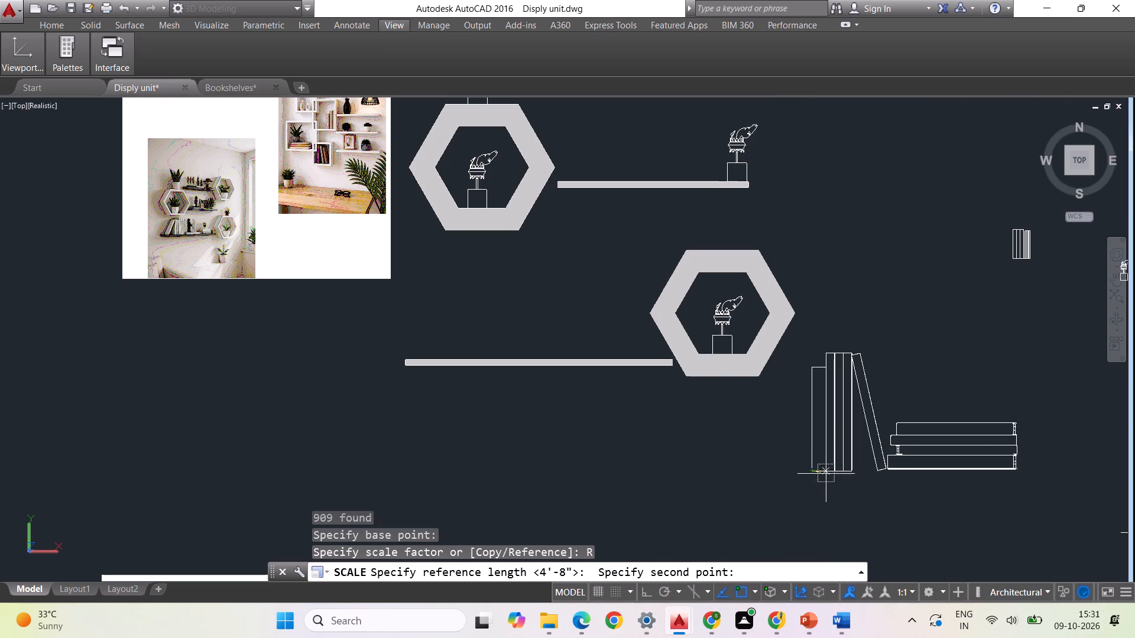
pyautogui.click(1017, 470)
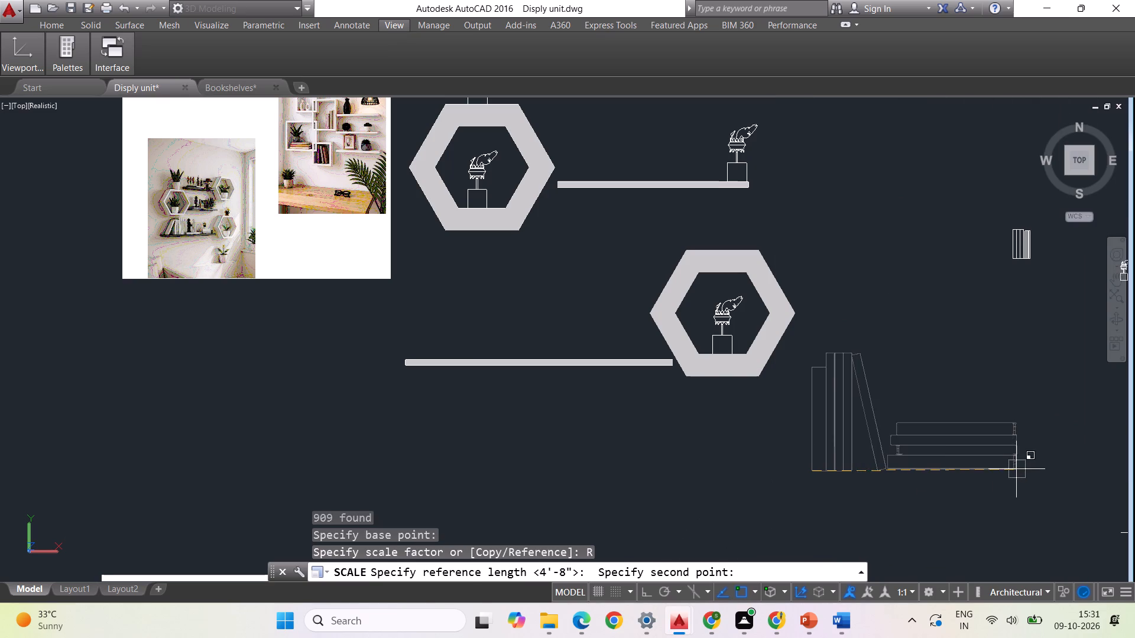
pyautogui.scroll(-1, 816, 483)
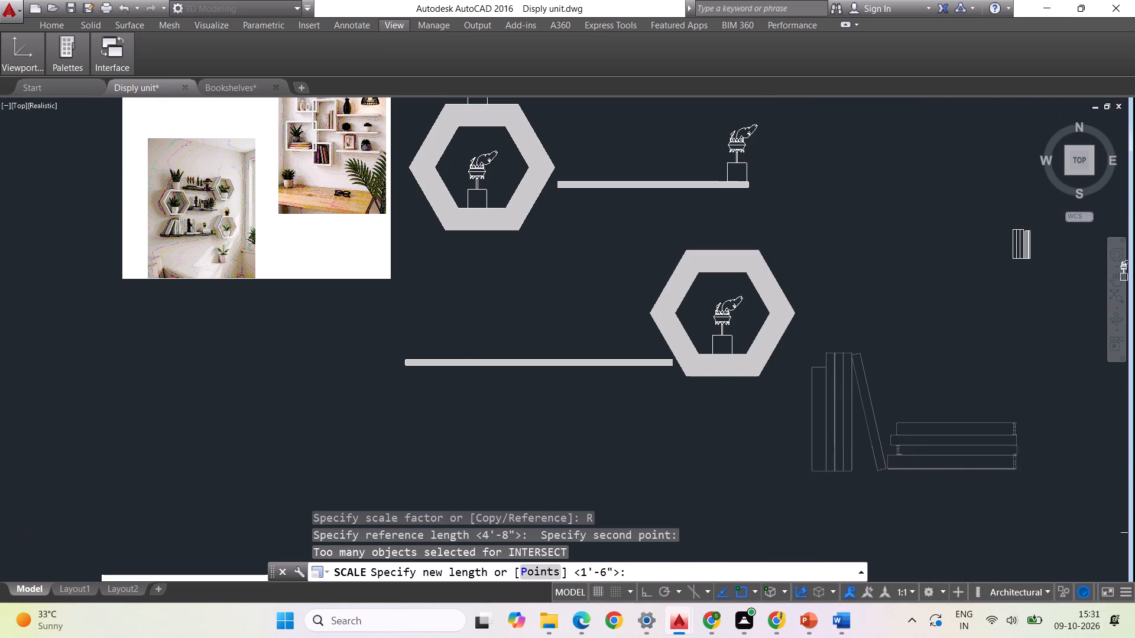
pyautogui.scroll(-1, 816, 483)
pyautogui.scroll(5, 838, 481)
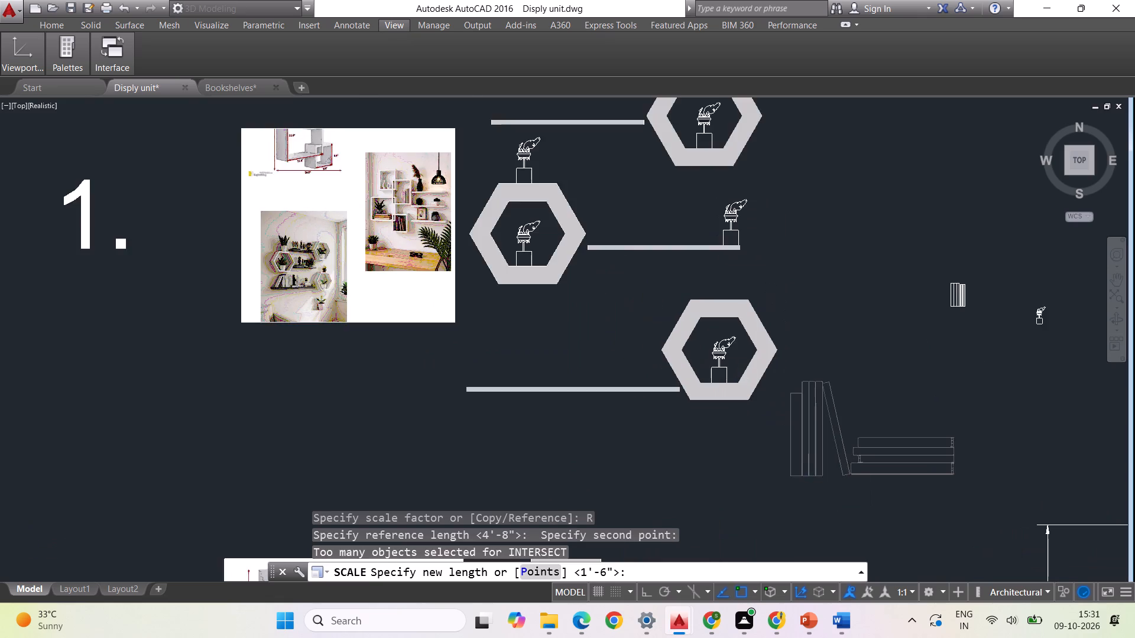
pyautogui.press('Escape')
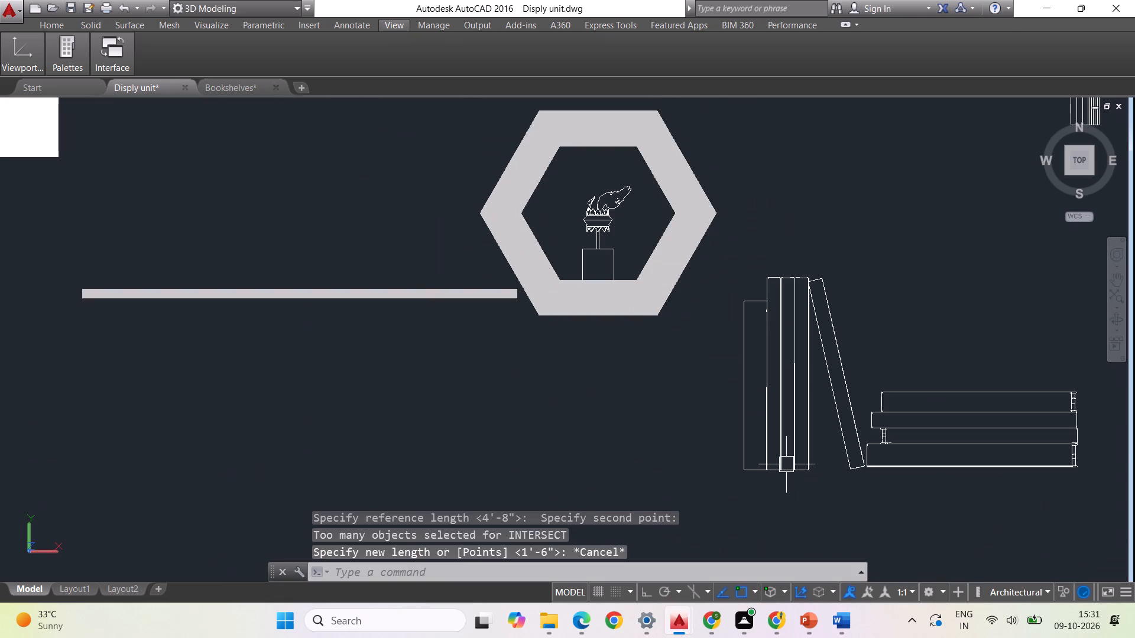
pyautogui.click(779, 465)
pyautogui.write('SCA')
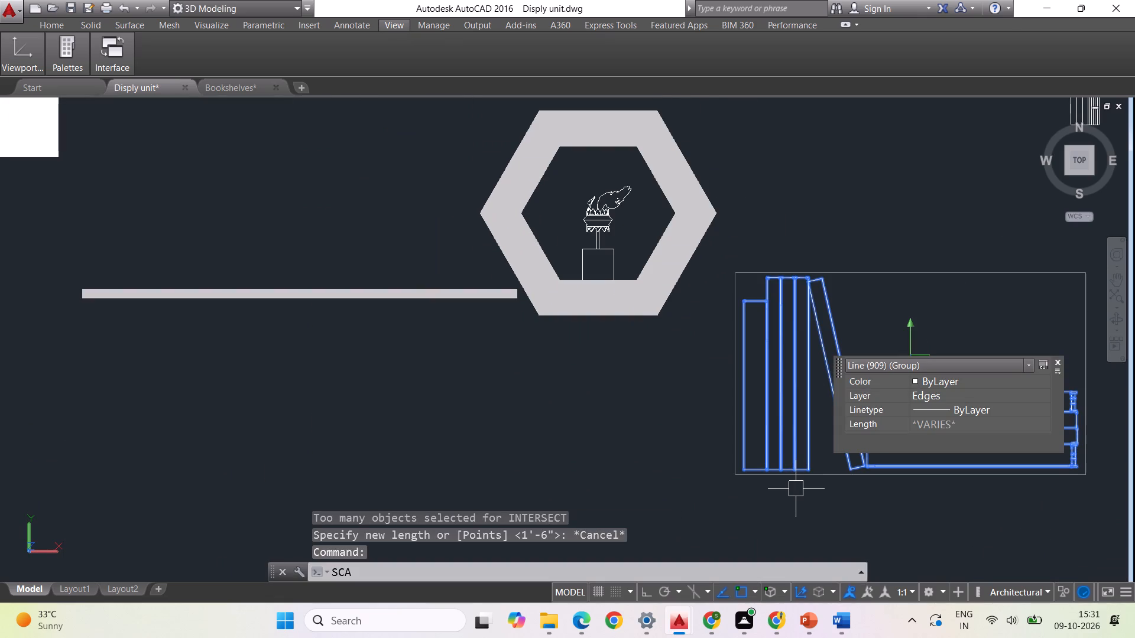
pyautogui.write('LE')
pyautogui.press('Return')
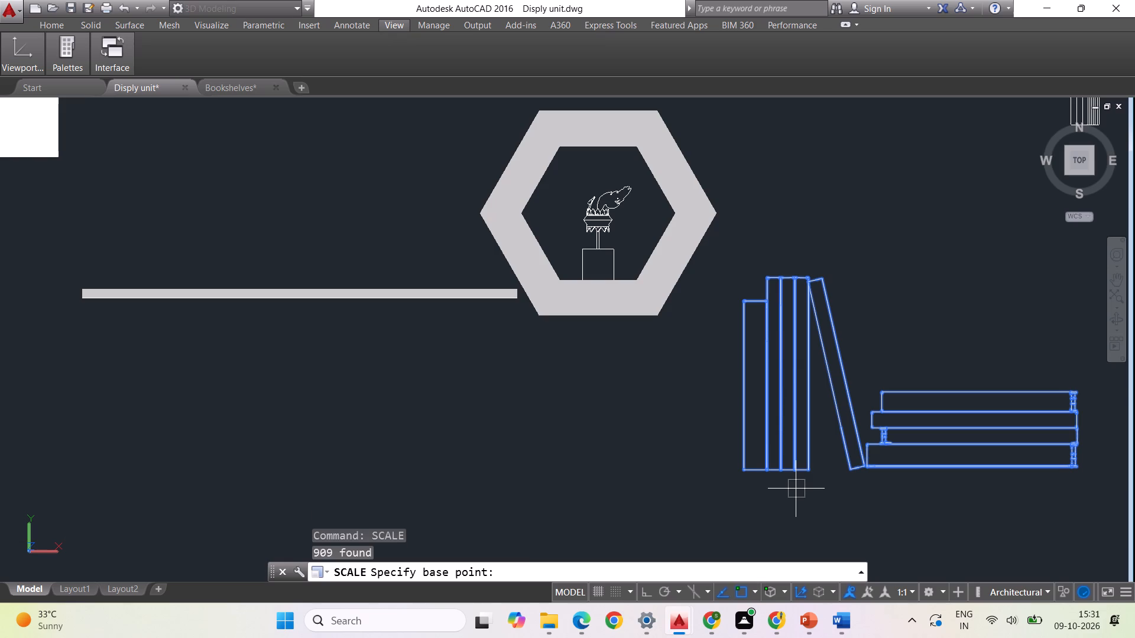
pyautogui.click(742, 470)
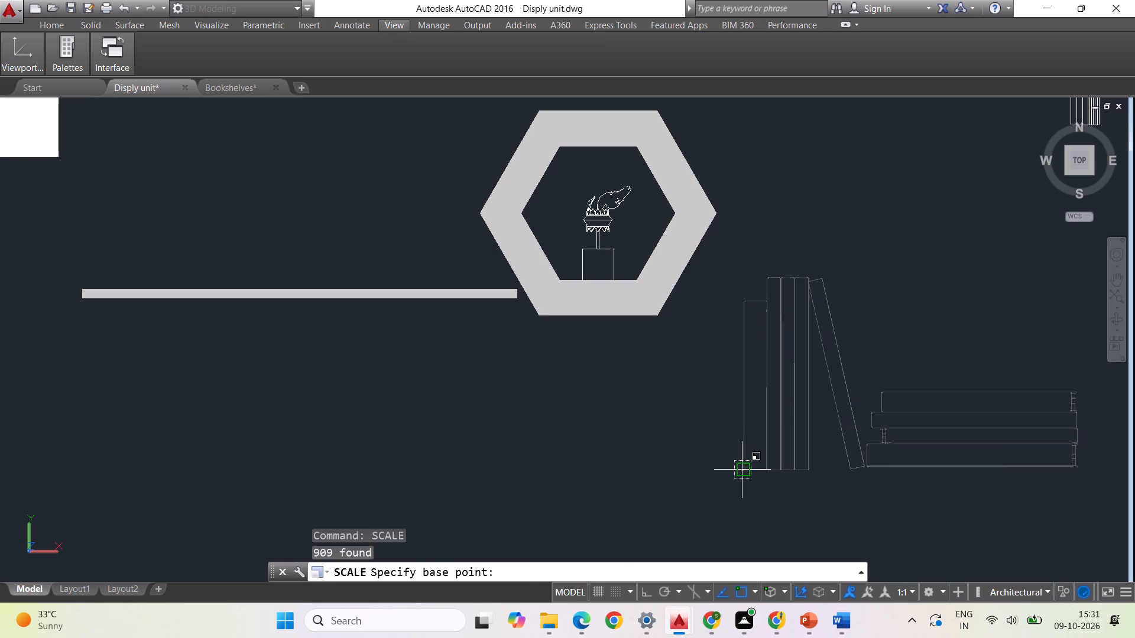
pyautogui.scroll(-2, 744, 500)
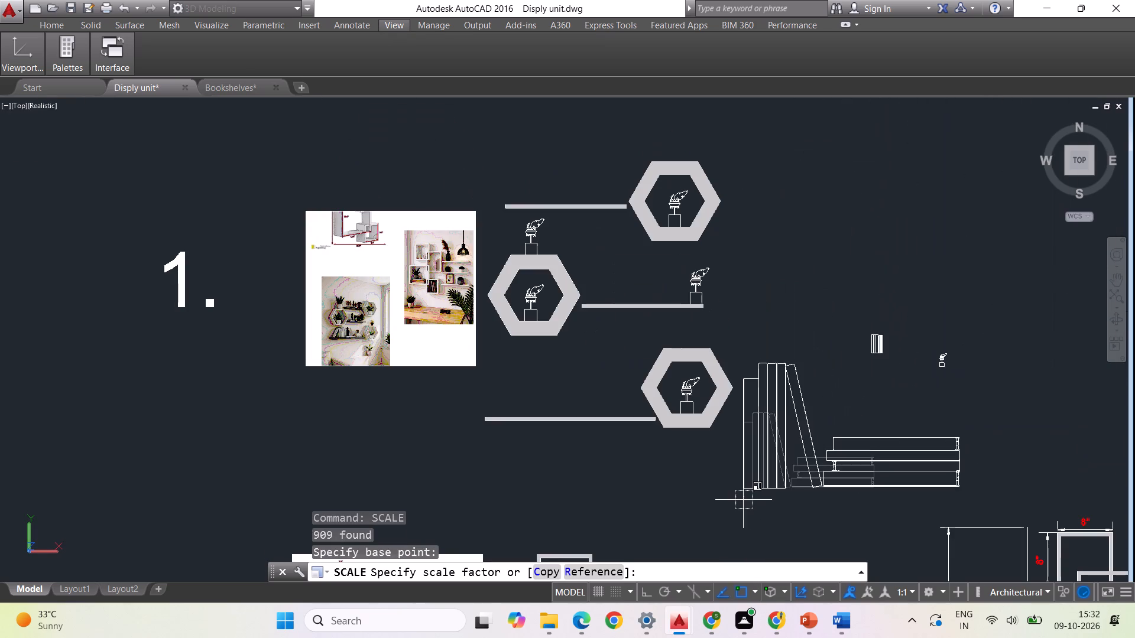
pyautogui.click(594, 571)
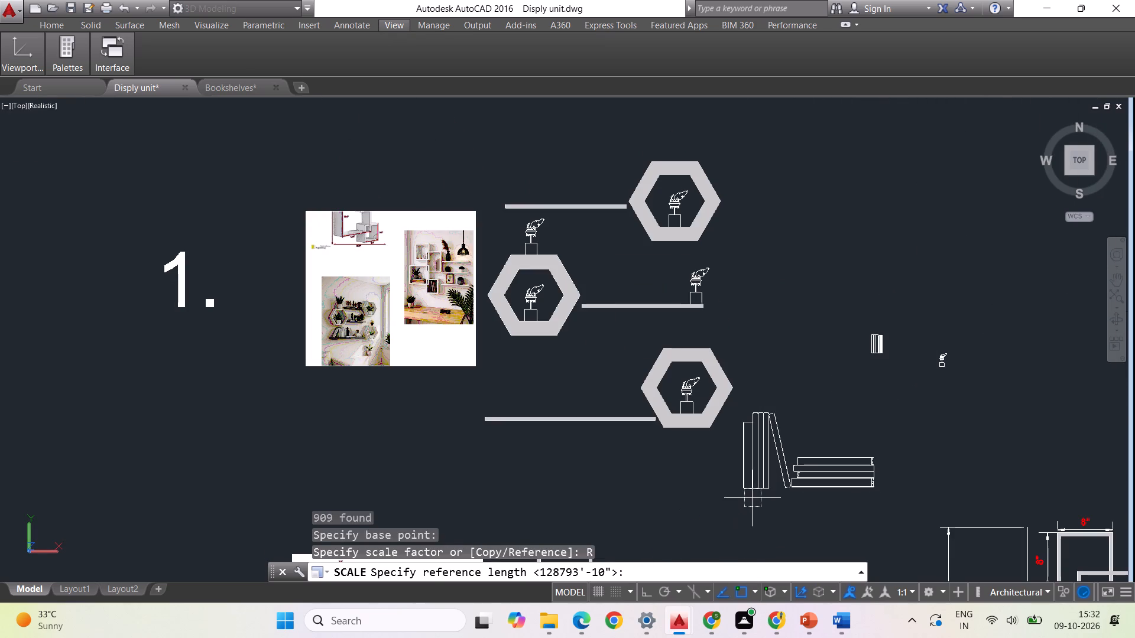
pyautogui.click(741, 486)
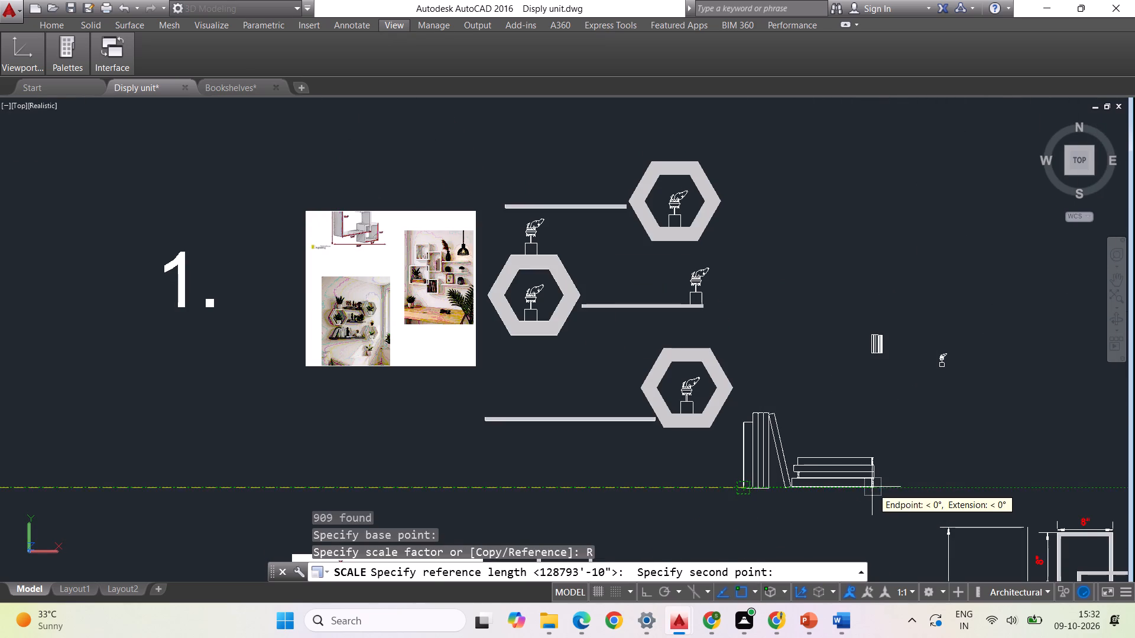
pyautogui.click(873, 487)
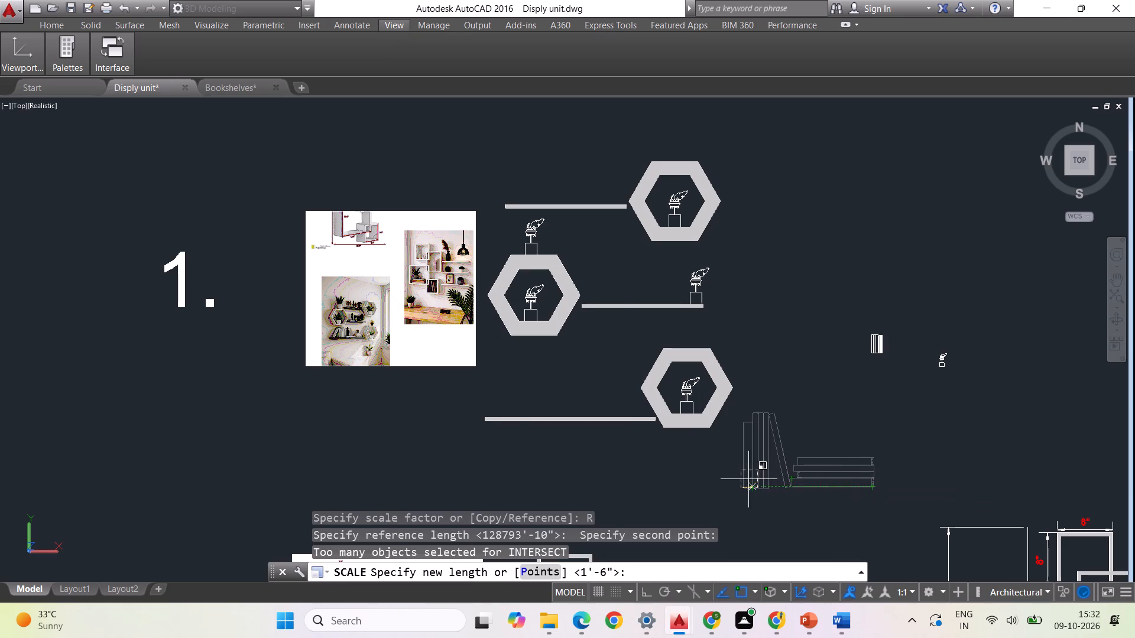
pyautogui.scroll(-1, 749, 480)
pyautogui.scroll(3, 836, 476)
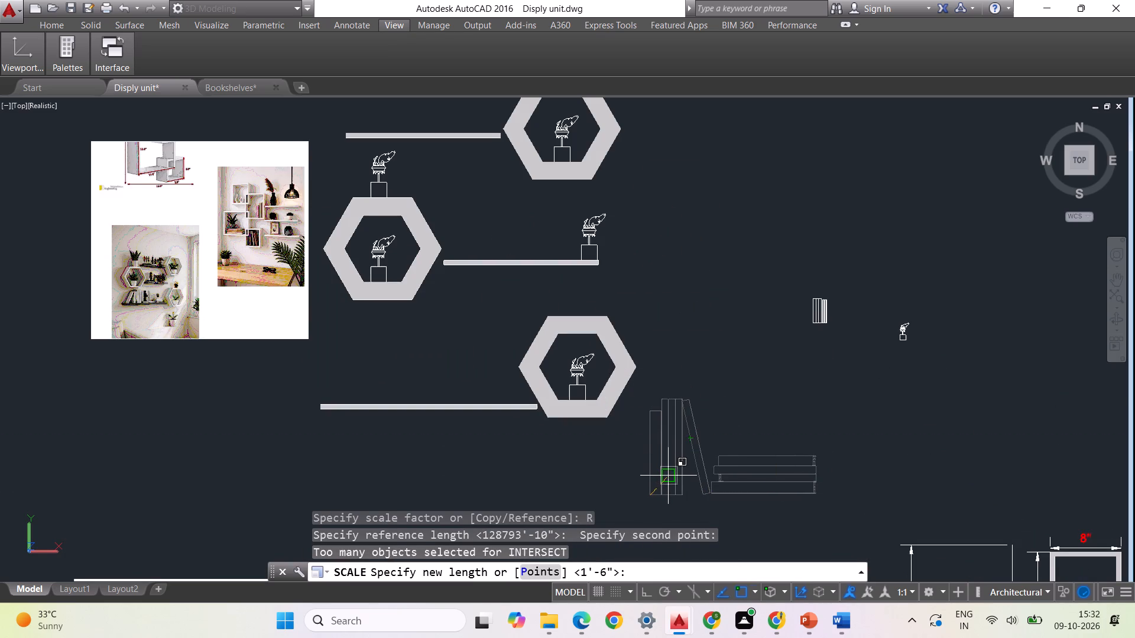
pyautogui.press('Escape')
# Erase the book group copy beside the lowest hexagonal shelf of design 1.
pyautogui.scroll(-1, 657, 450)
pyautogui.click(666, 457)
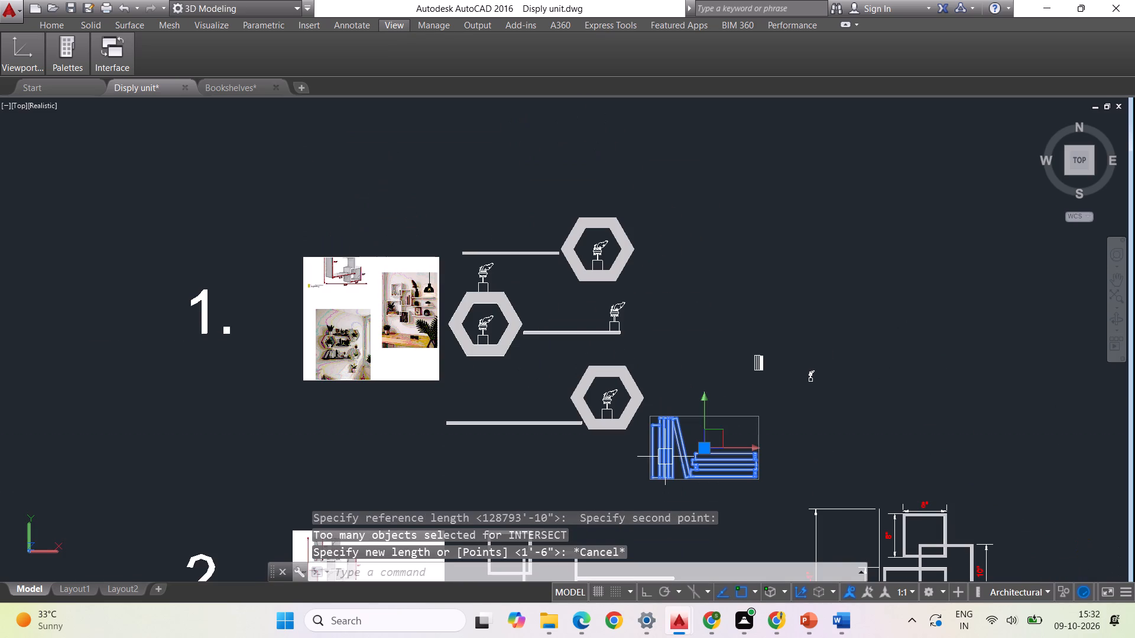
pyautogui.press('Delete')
# Scale the original book group beyond design 2's dimensioned squares by reference from its lower left corner, to about three quarters of its width.
pyautogui.scroll(-4, 664, 450)
pyautogui.scroll(2, 728, 481)
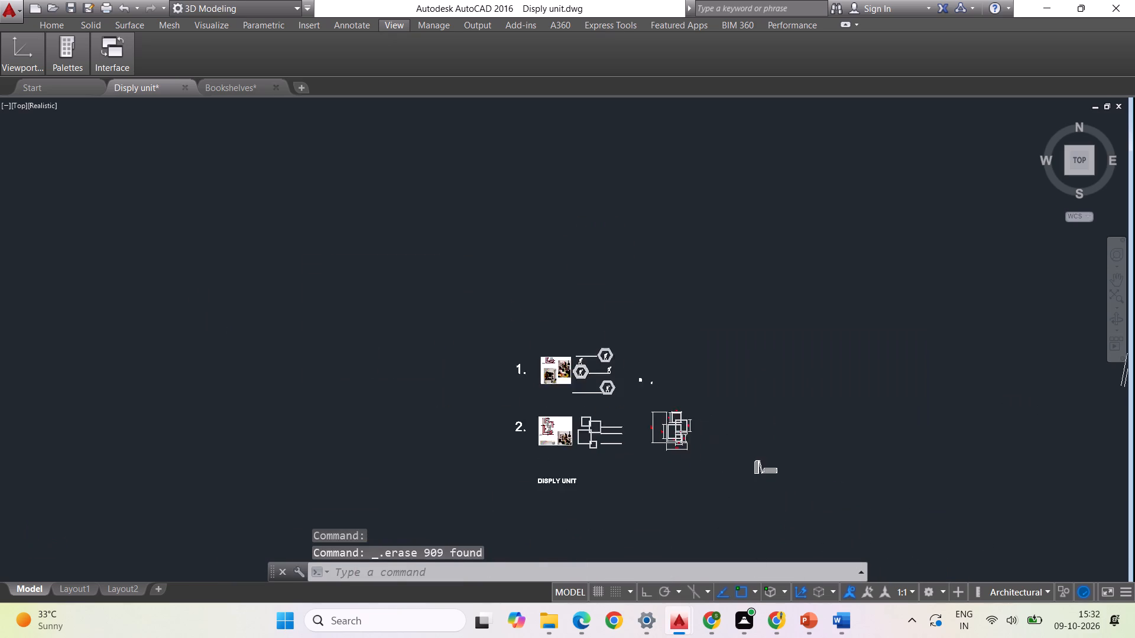
pyautogui.moveTo(842, 494); pyautogui.dragTo(836, 490)
pyautogui.click(733, 414)
pyautogui.write('SCALE')
pyautogui.press('Return')
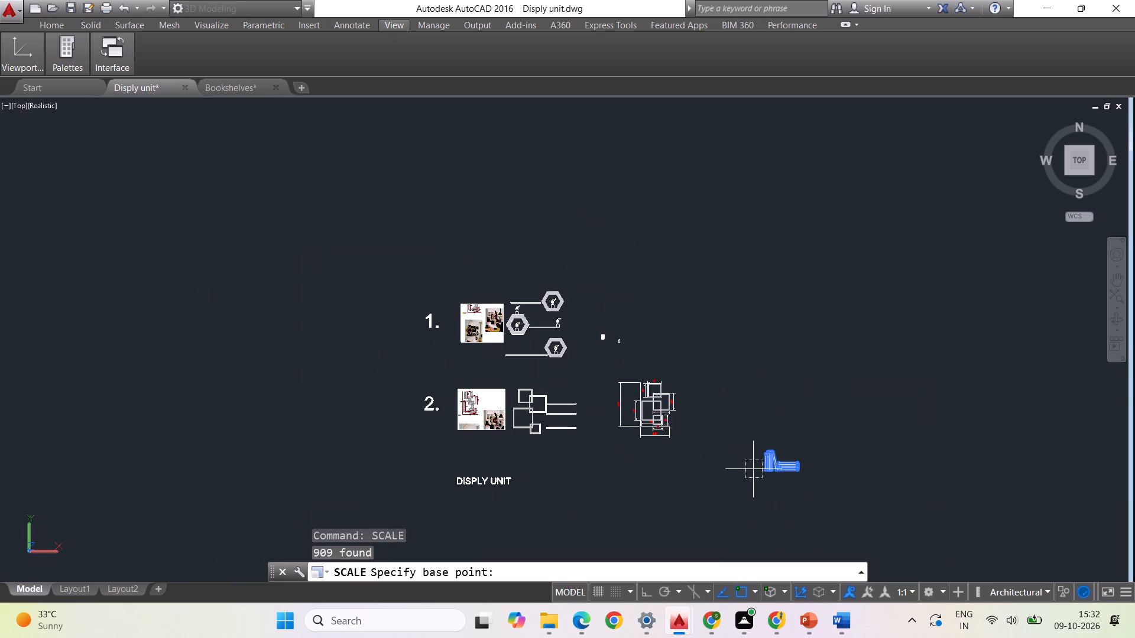
pyautogui.scroll(4, 757, 474)
pyautogui.click(780, 469)
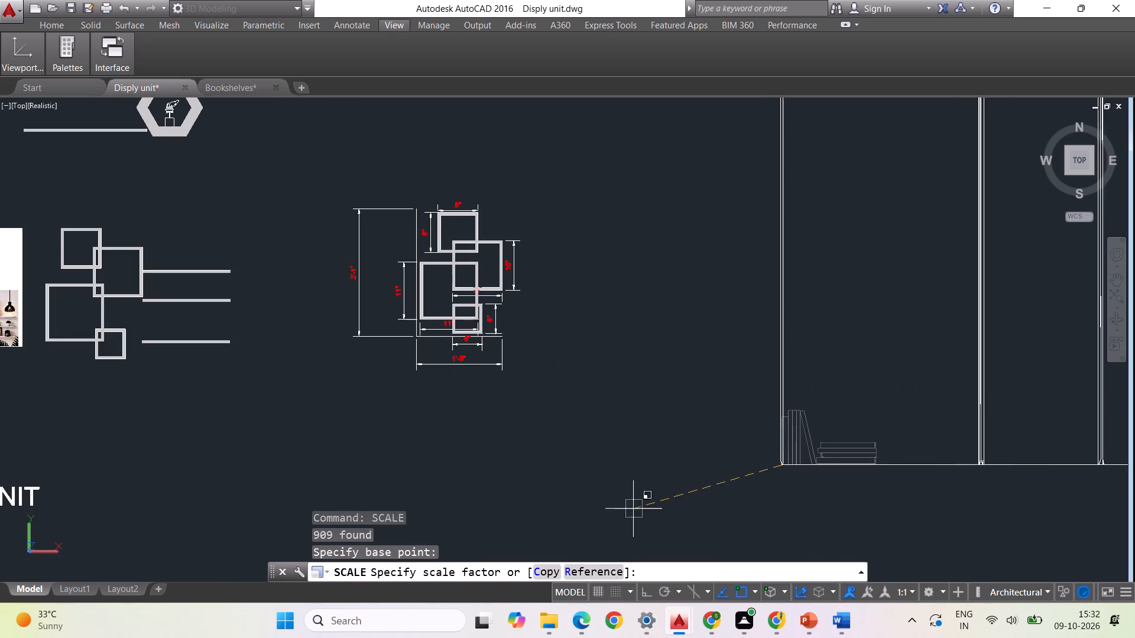
pyautogui.click(584, 568)
pyautogui.click(776, 470)
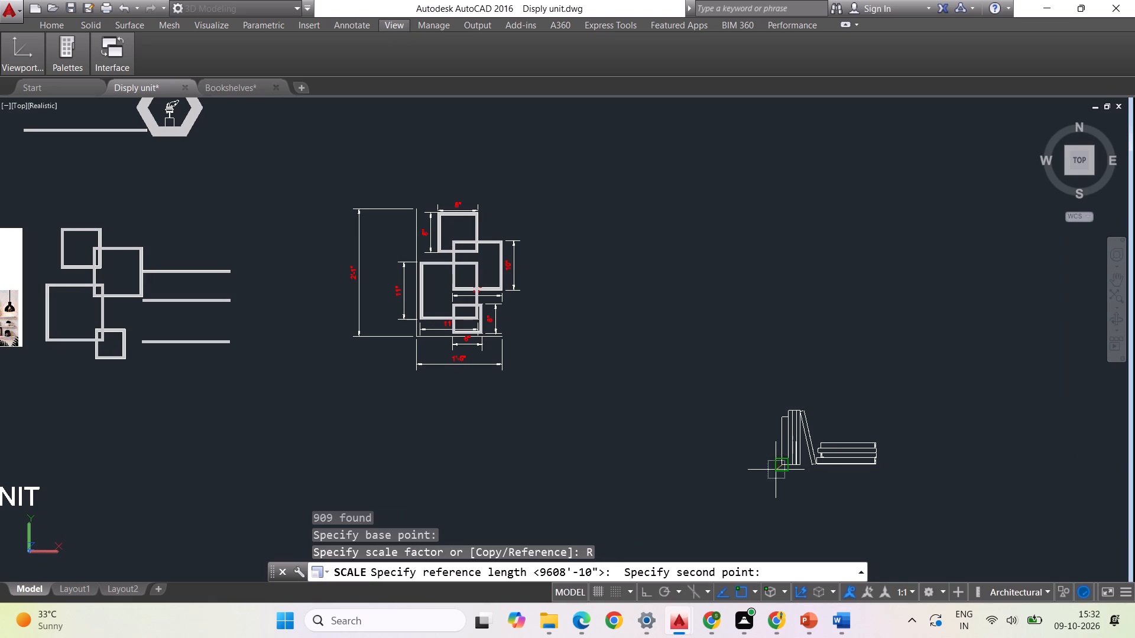
pyautogui.scroll(3, 871, 465)
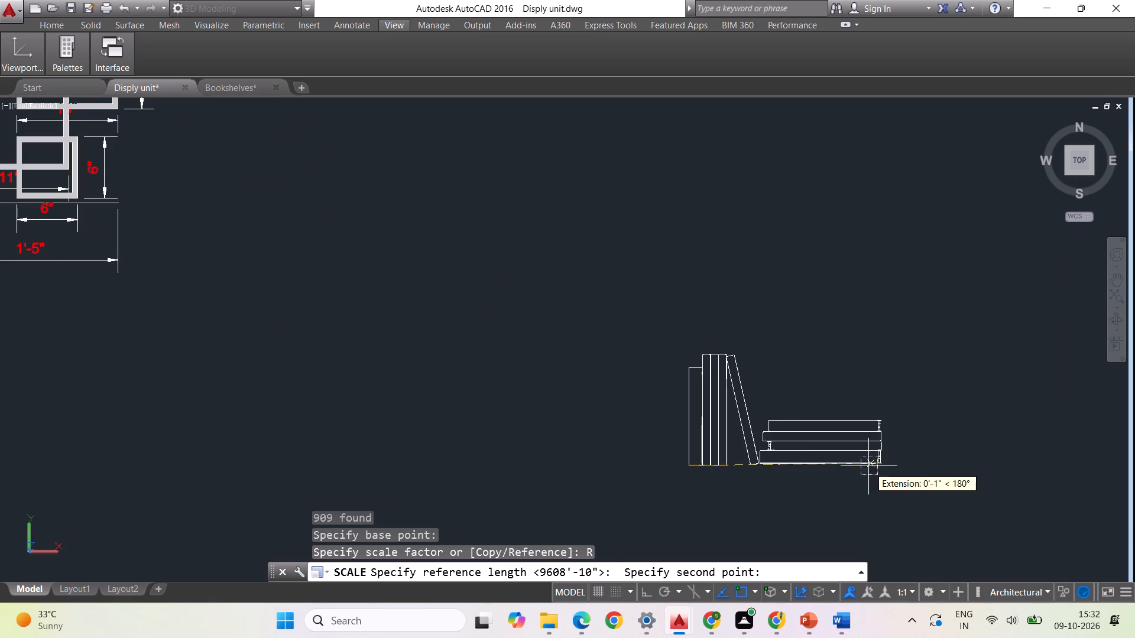
pyautogui.scroll(3, 884, 489)
pyautogui.click(878, 421)
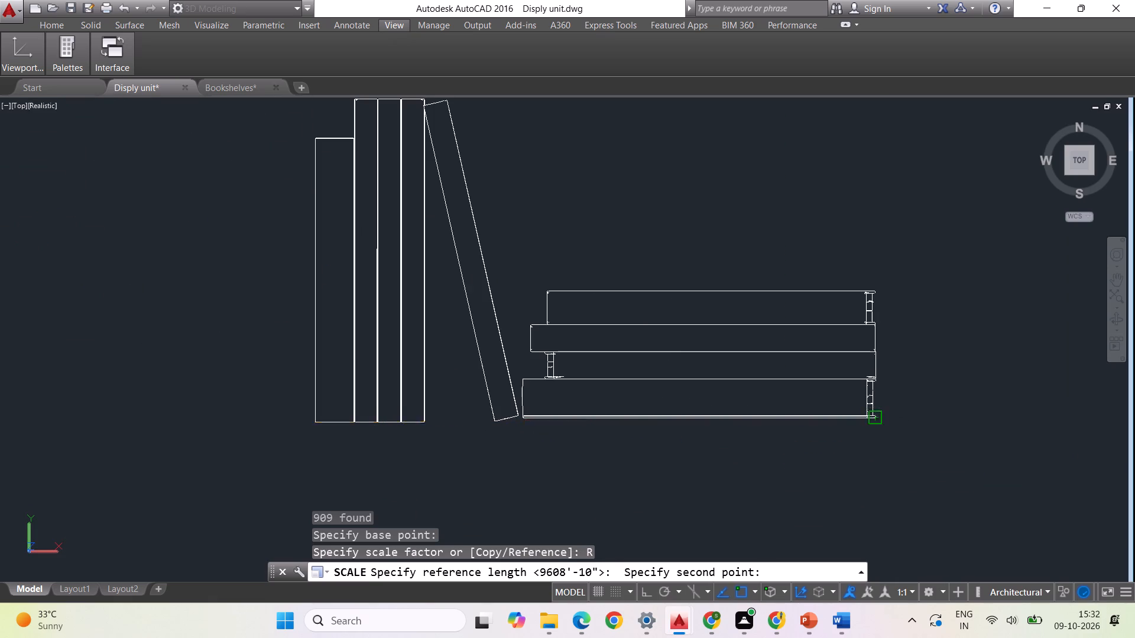
pyautogui.scroll(-2, 768, 406)
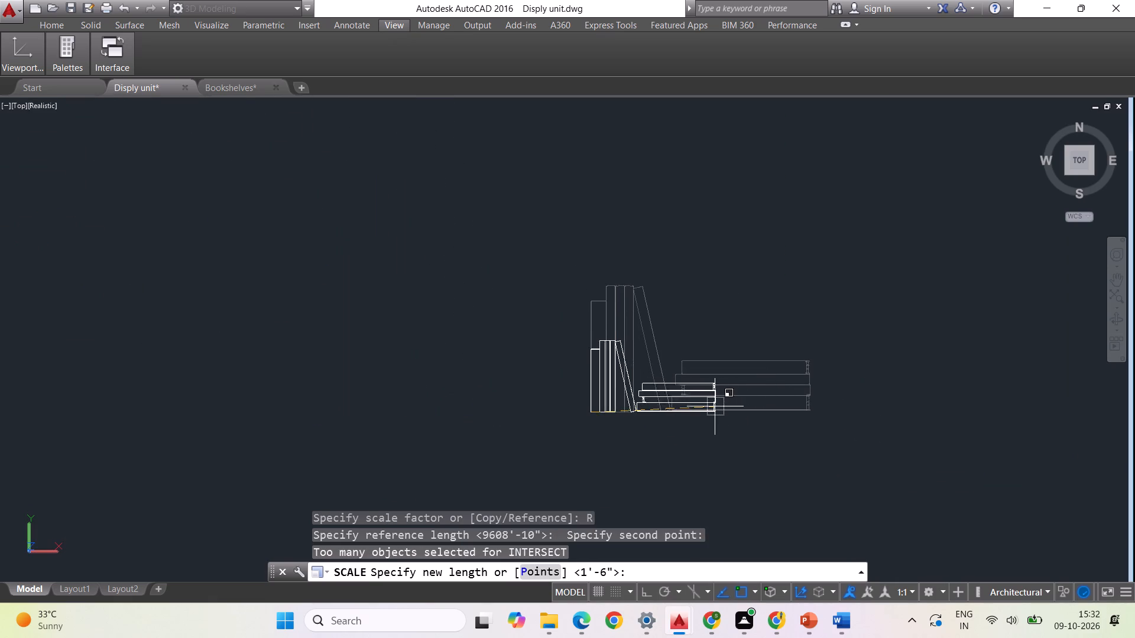
pyautogui.scroll(-3, 706, 407)
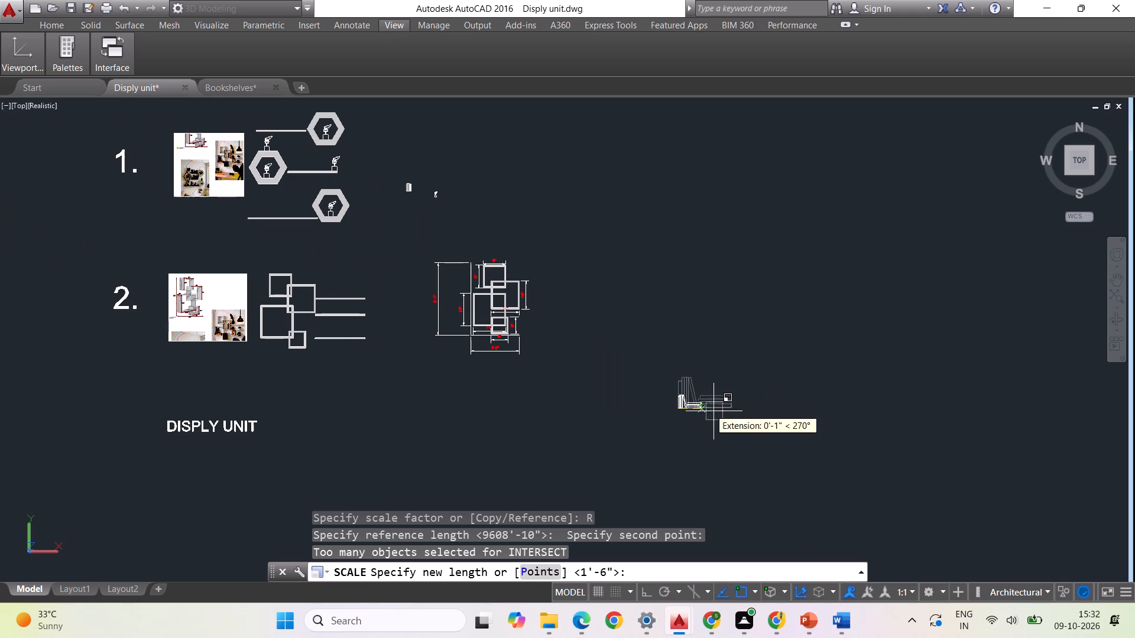
pyautogui.click(718, 416)
# Copy the scaled book group by its lower edge onto design 1's lowest straight shelf, at the end away from the hexagon.
pyautogui.click(774, 441)
pyautogui.click(643, 376)
pyautogui.rightClick(641, 379)
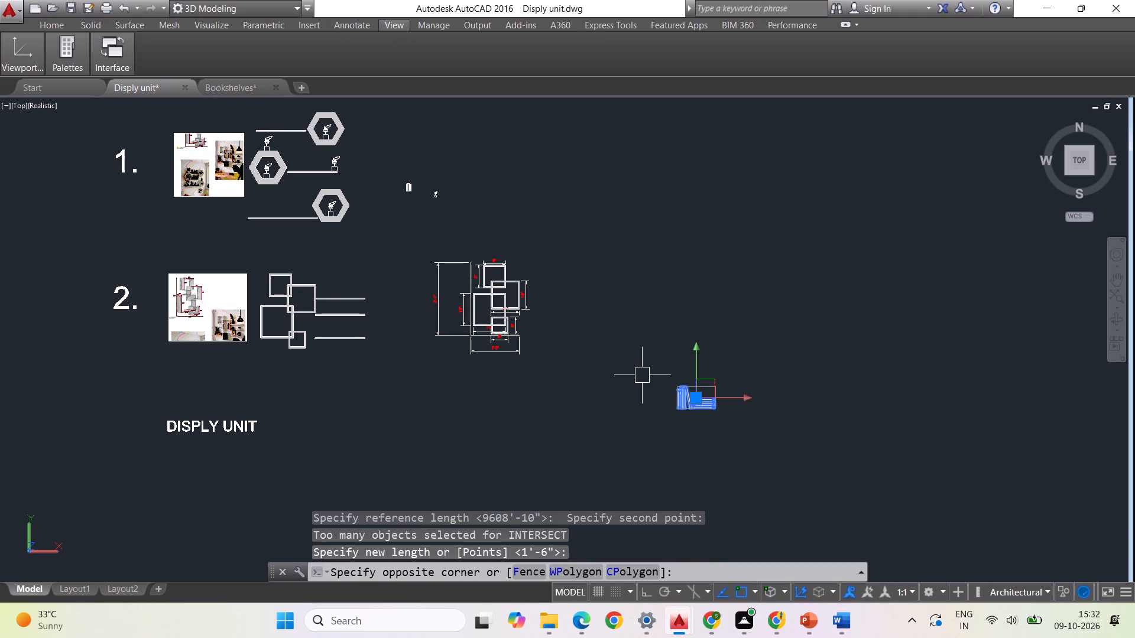
pyautogui.click(699, 191)
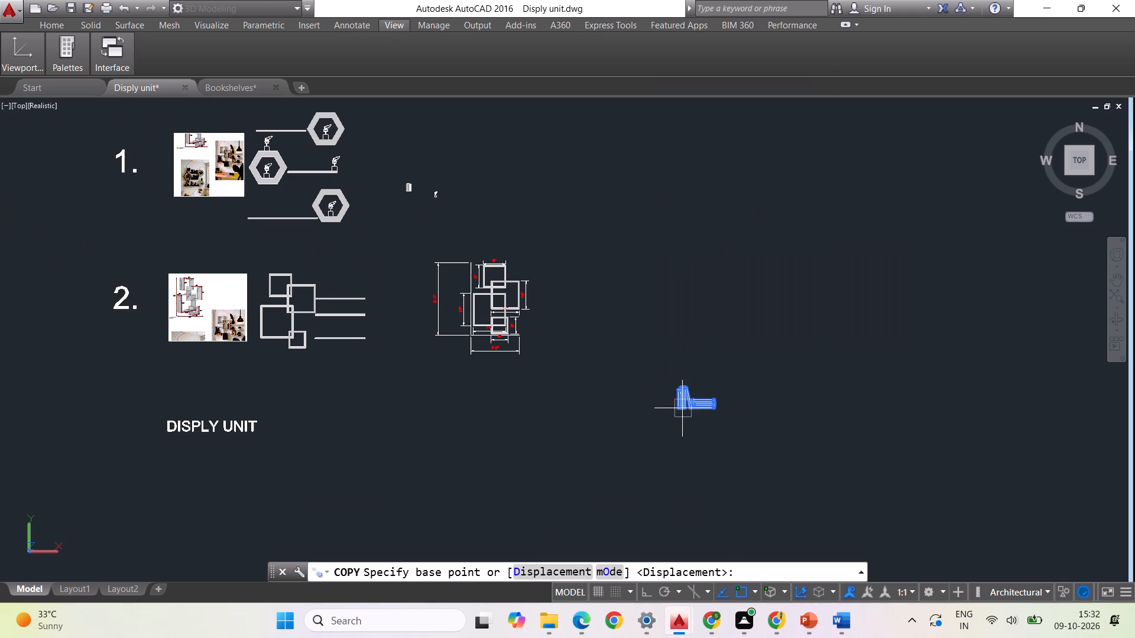
pyautogui.click(683, 409)
pyautogui.scroll(-2, 864, 395)
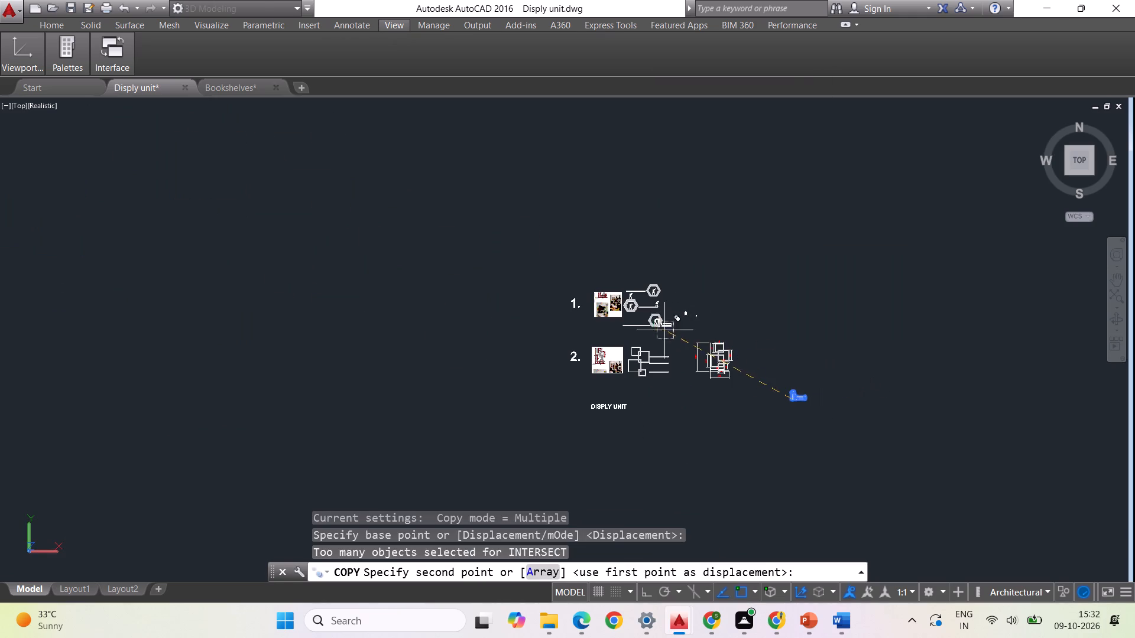
pyautogui.scroll(5, 665, 331)
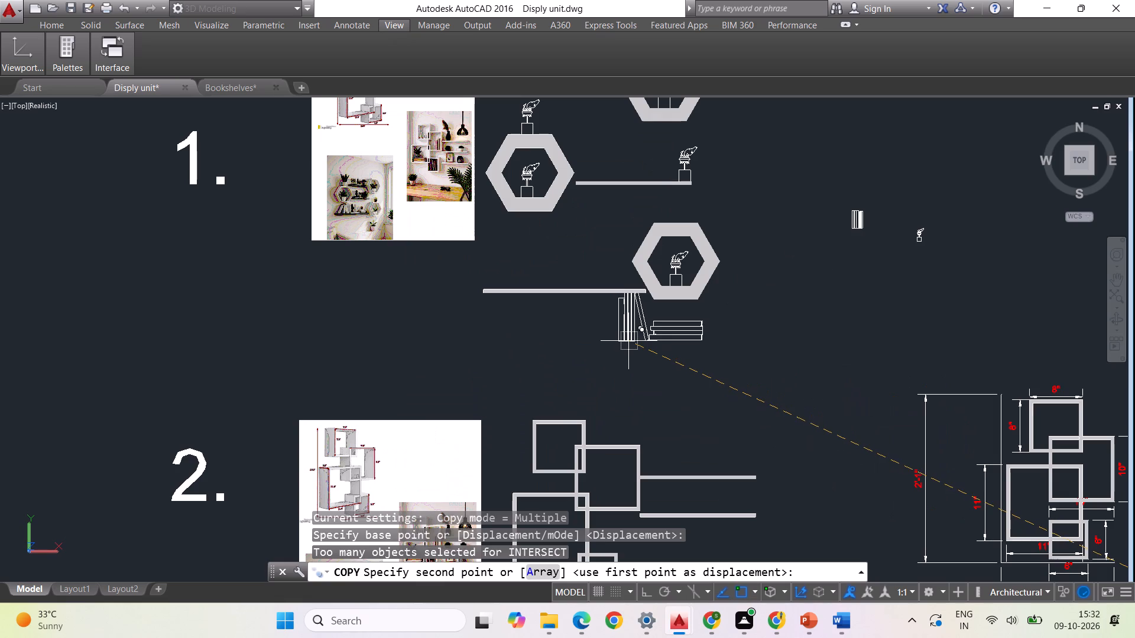
pyautogui.scroll(1, 527, 266)
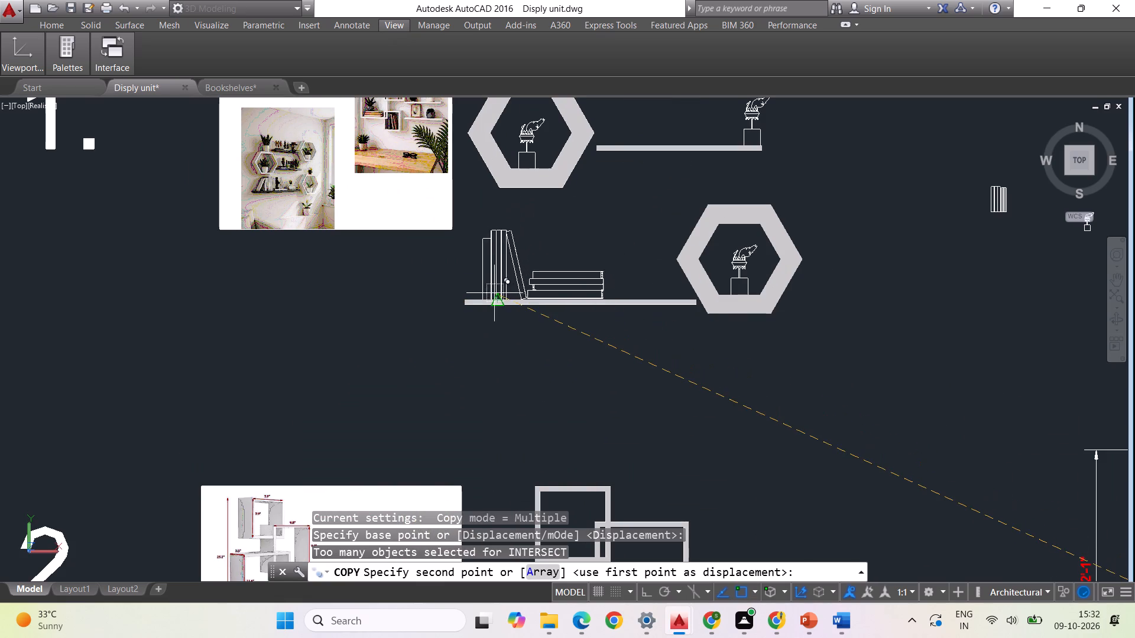
pyautogui.scroll(1, 494, 294)
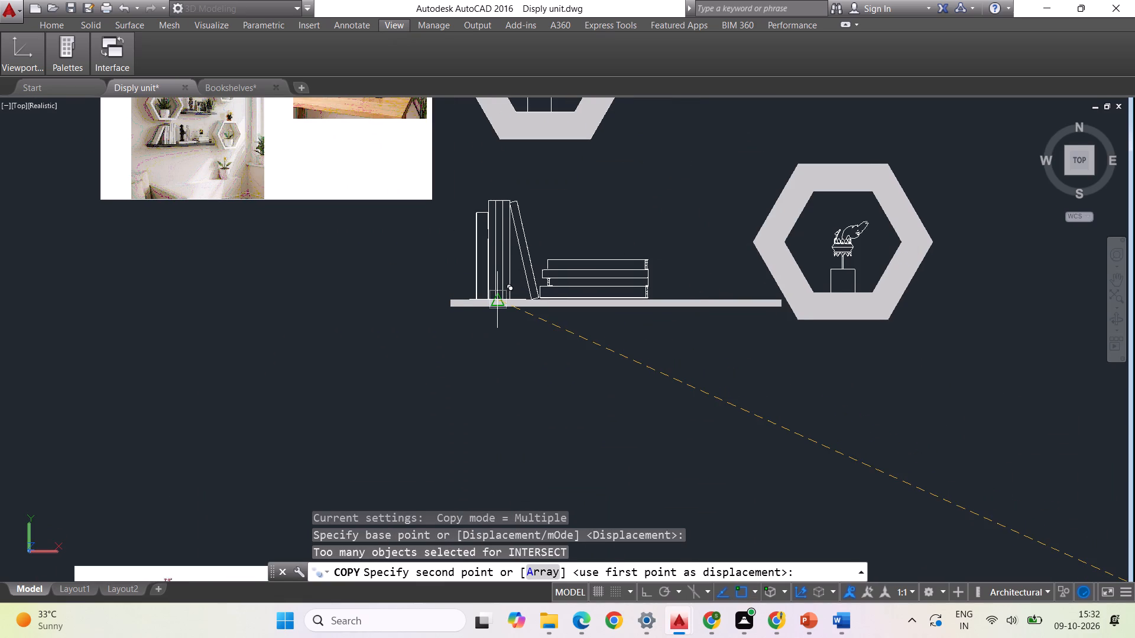
pyautogui.scroll(1, 494, 294)
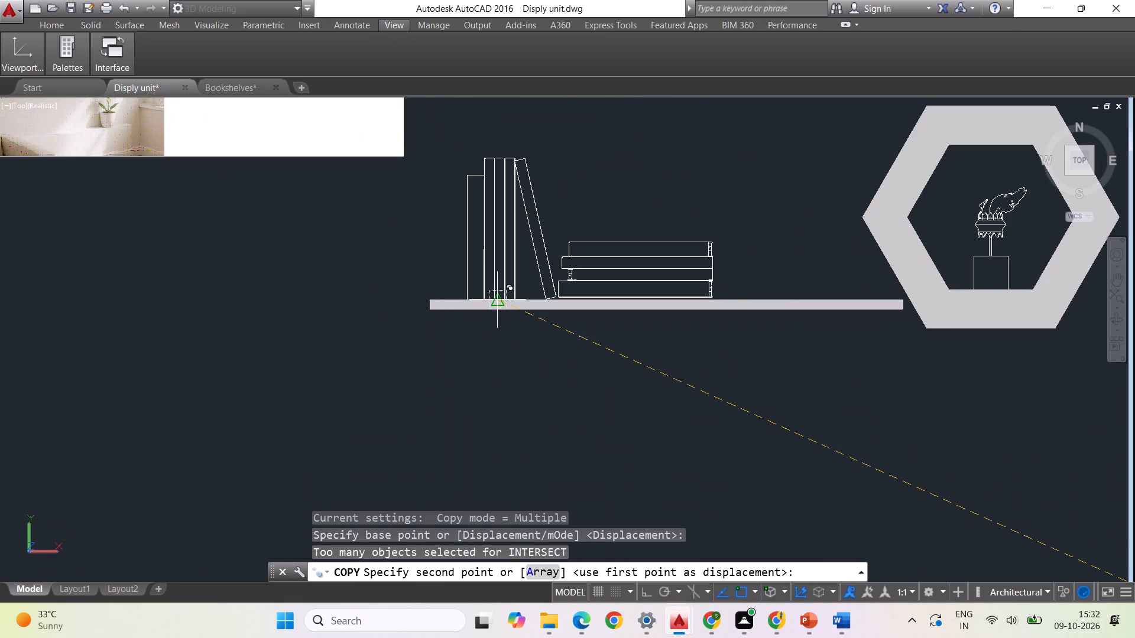
pyautogui.click(493, 300)
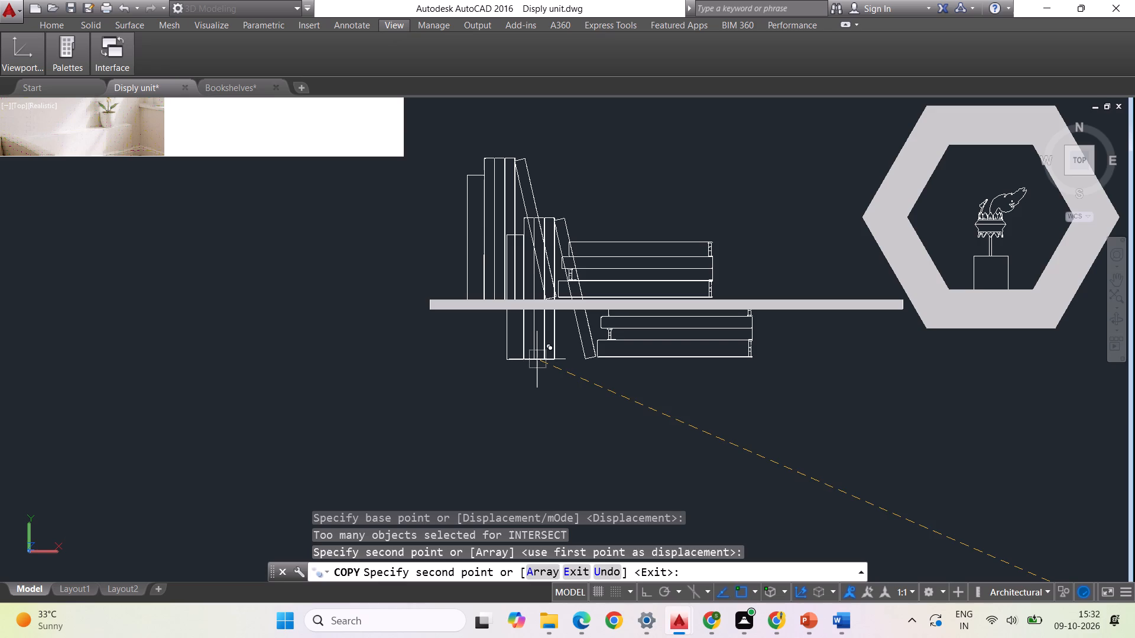
pyautogui.press('Escape')
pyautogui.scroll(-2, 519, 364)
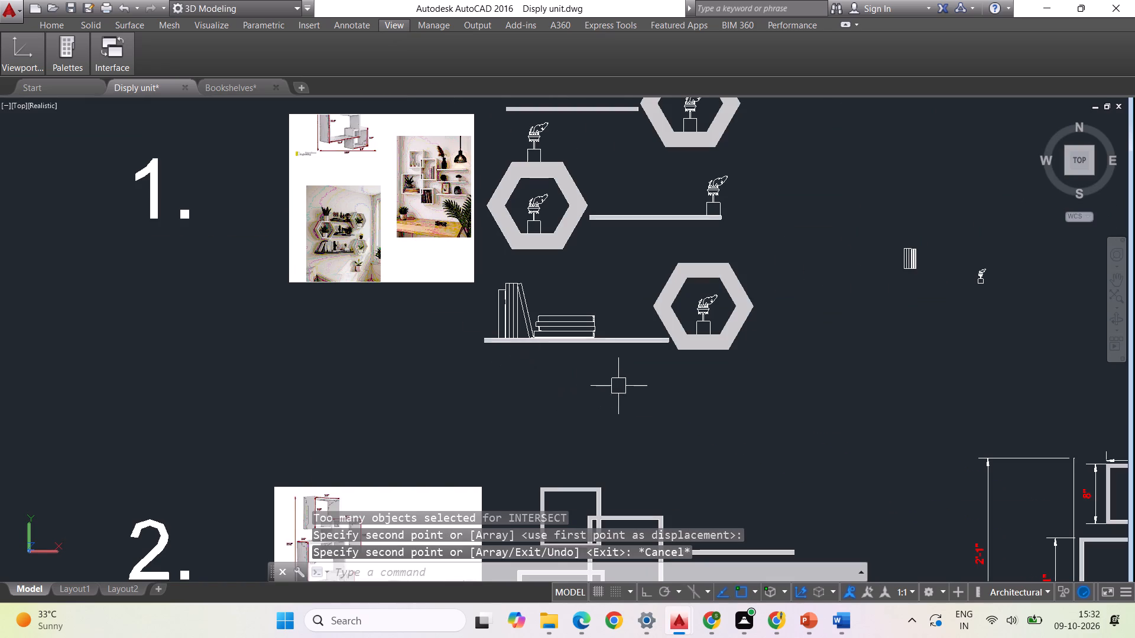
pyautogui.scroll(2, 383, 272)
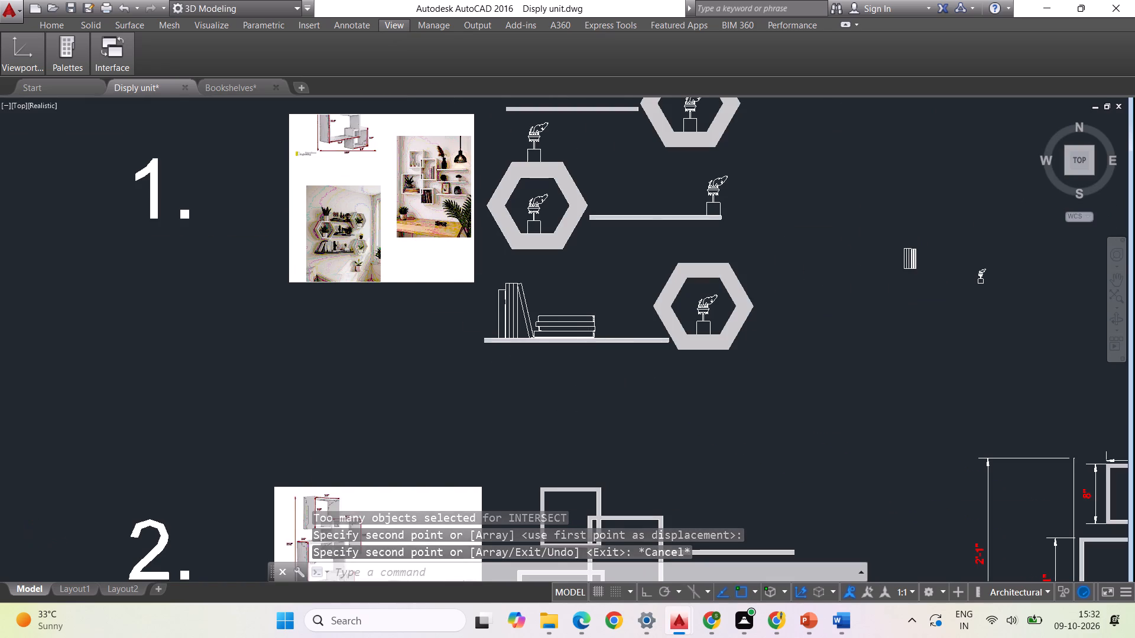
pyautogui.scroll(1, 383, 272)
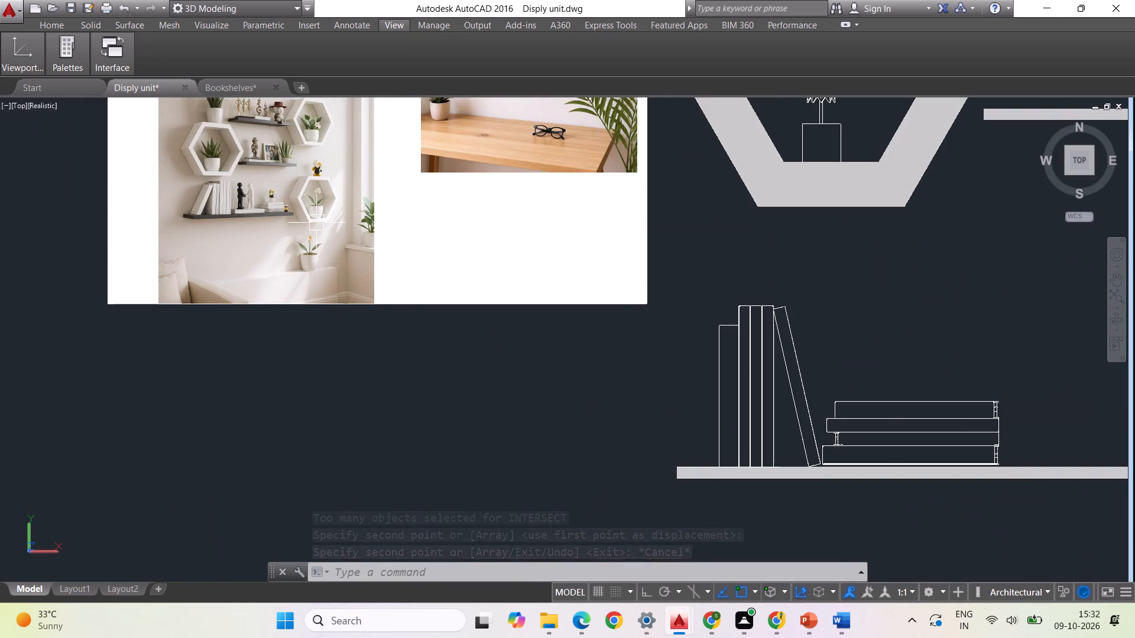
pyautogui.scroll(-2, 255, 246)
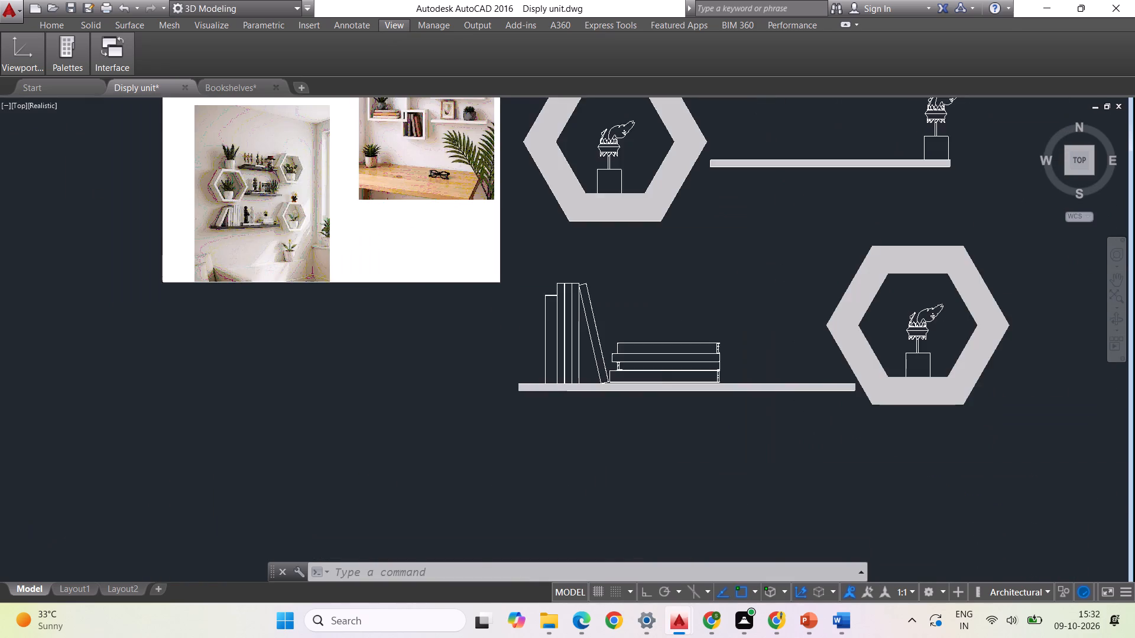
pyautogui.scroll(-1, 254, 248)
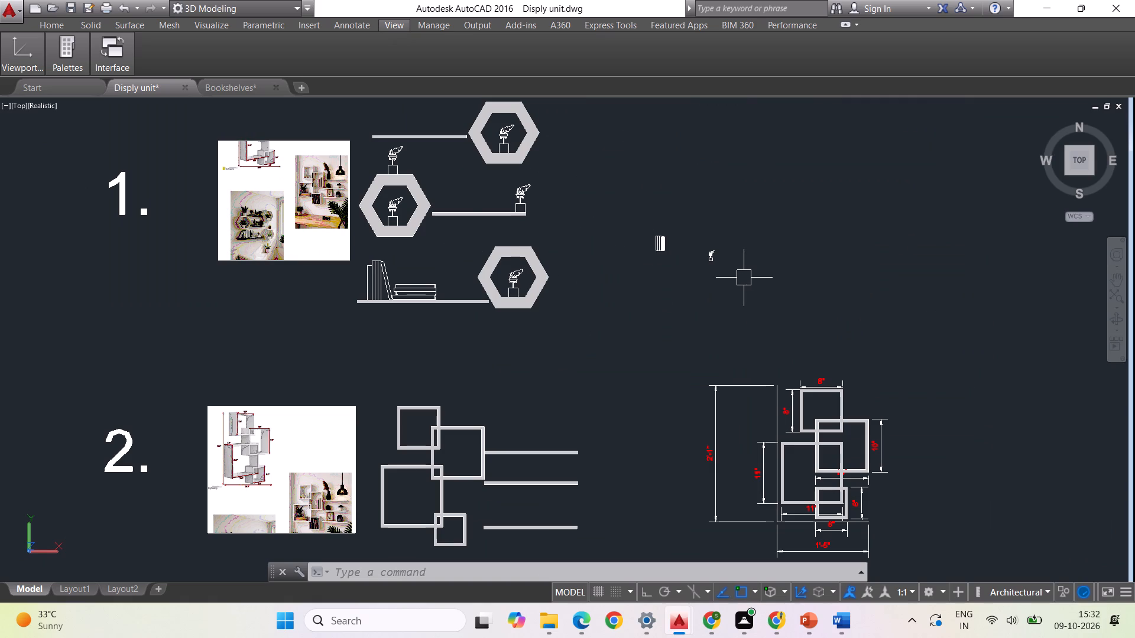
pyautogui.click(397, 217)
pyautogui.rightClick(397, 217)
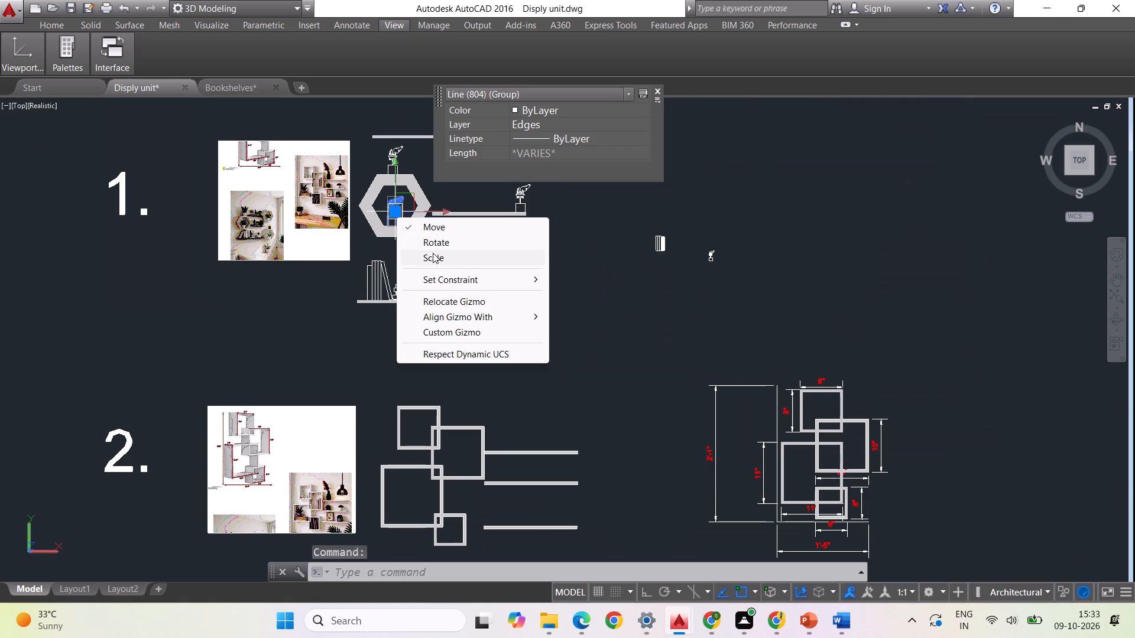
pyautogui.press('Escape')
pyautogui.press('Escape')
# Copy the pedestal ornament from design 1's middle hexagon onto the lowest straight shelf, between the stacked books and the hexagon.
pyautogui.scroll(2, 387, 220)
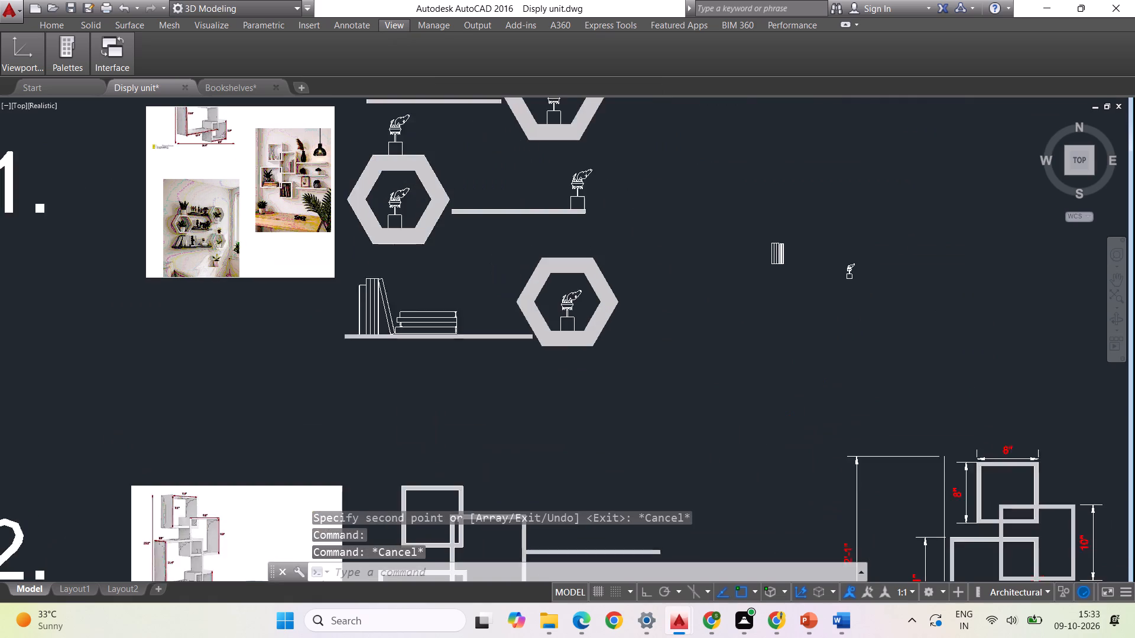
pyautogui.click(390, 210)
pyautogui.rightClick(390, 210)
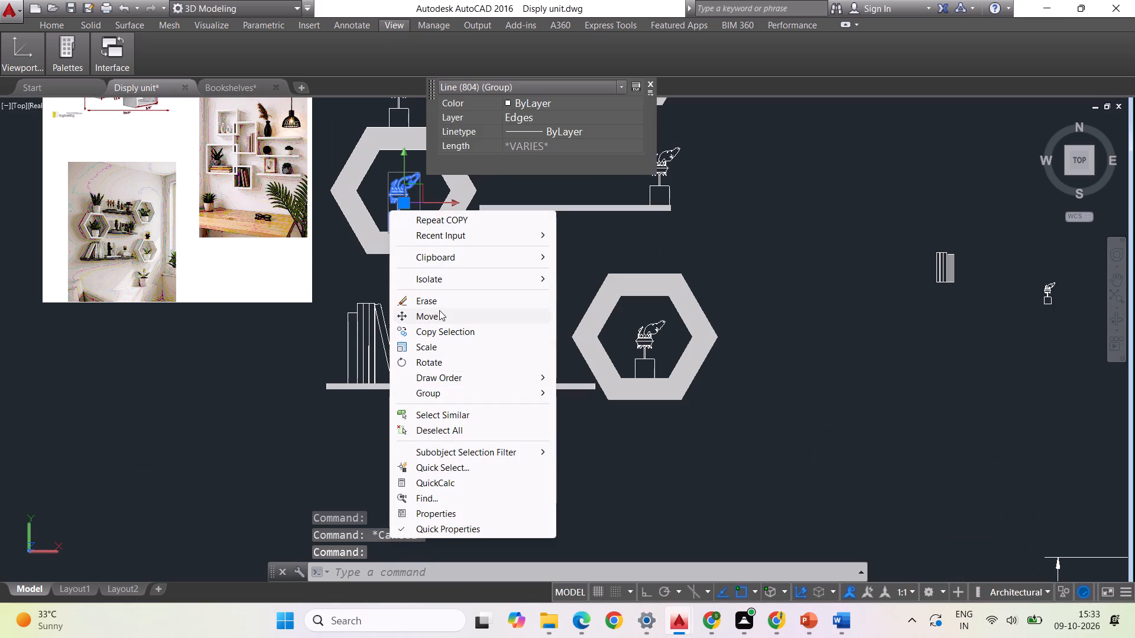
pyautogui.click(445, 333)
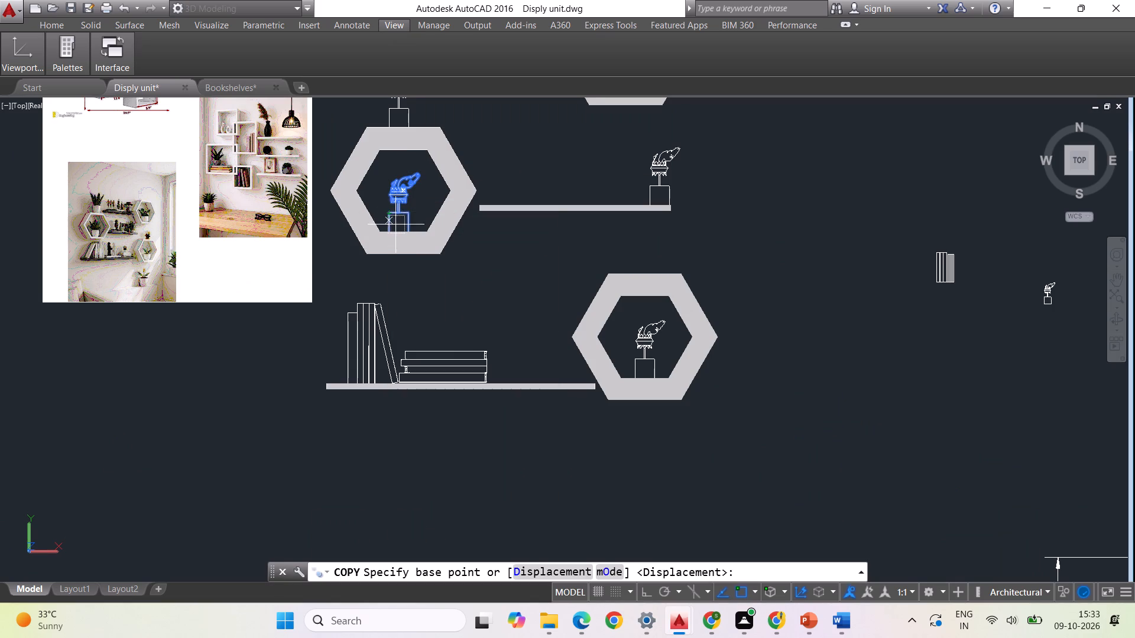
pyautogui.click(397, 229)
pyautogui.scroll(3, 524, 385)
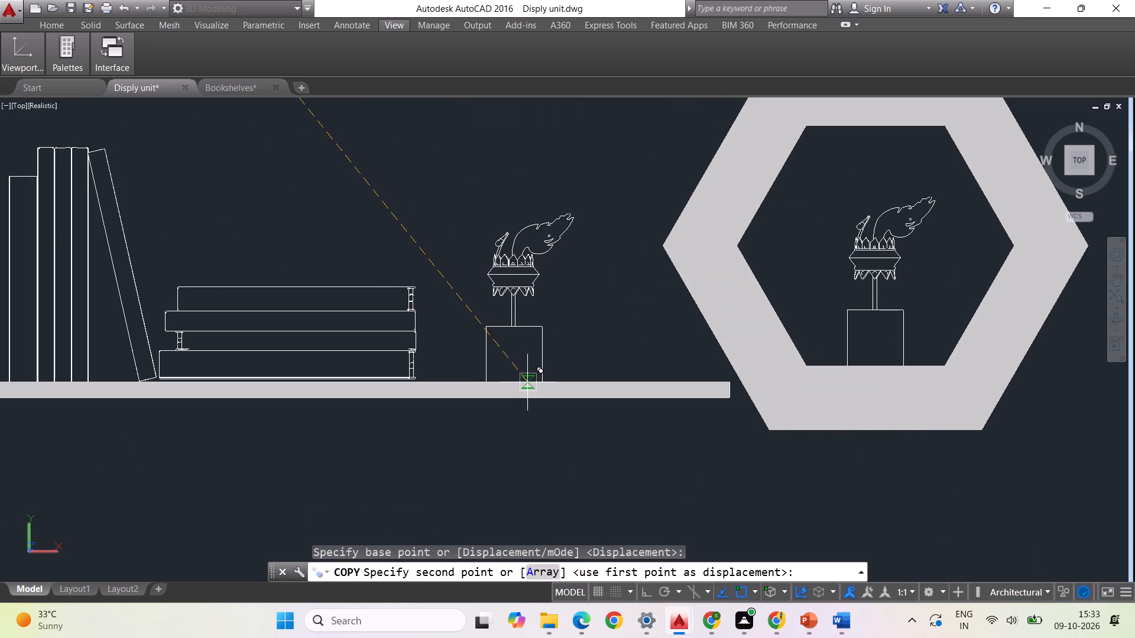
pyautogui.click(528, 383)
pyautogui.press('Escape')
# Compare design 1's furnished shelves with the hexagonal shelf reference photo to decide which items to add.
pyautogui.scroll(-2, 465, 396)
pyautogui.scroll(-2, 539, 403)
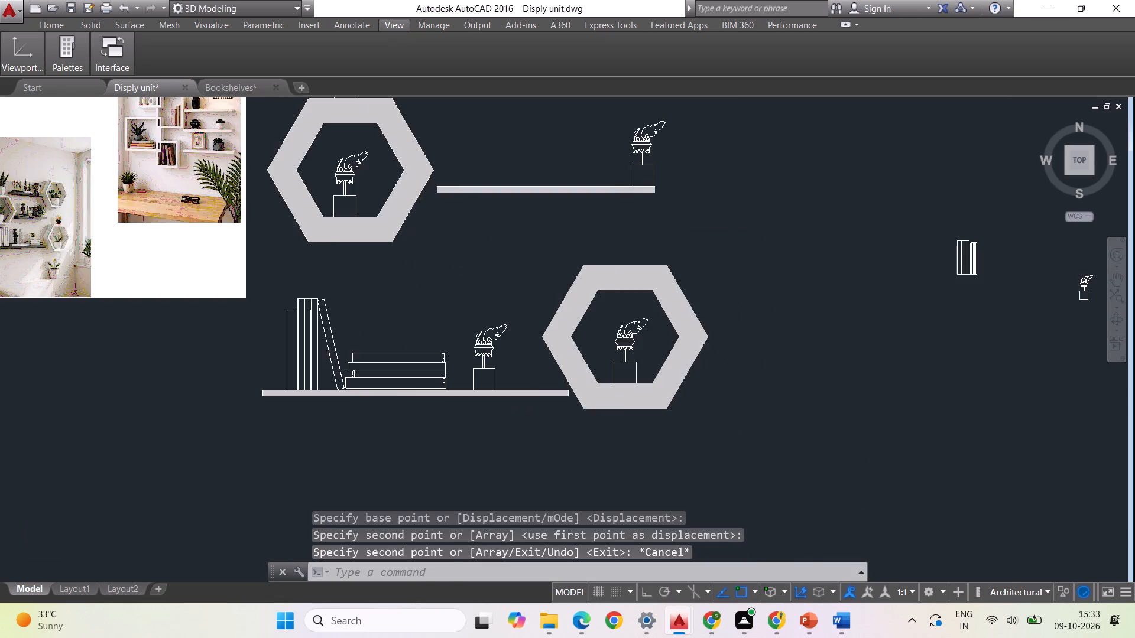
pyautogui.scroll(2, 374, 331)
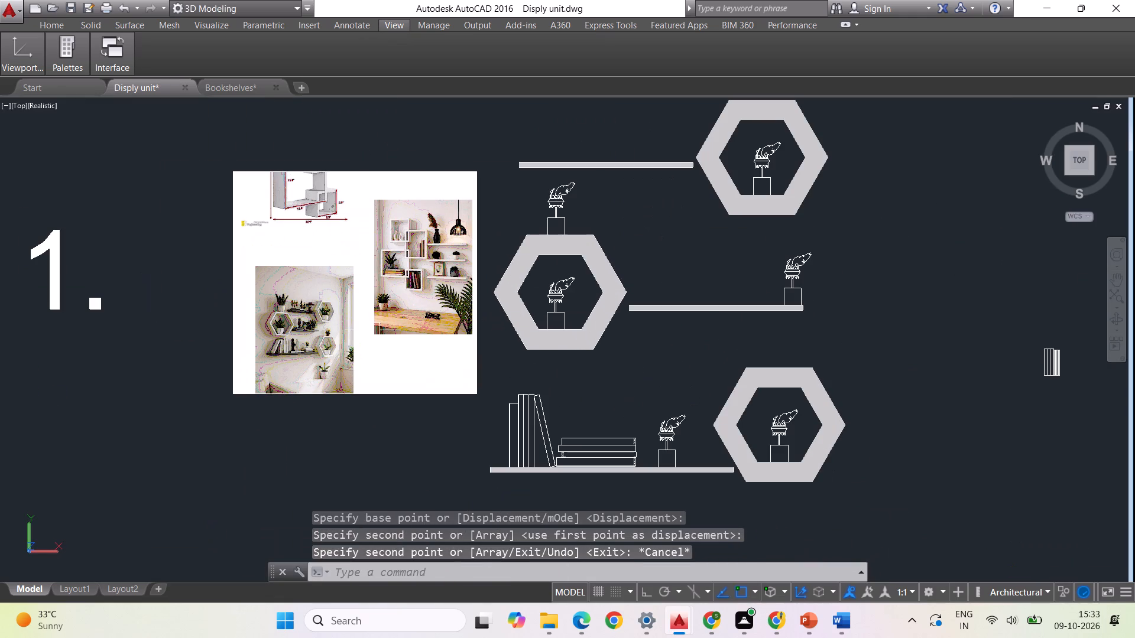
pyautogui.scroll(2, 303, 321)
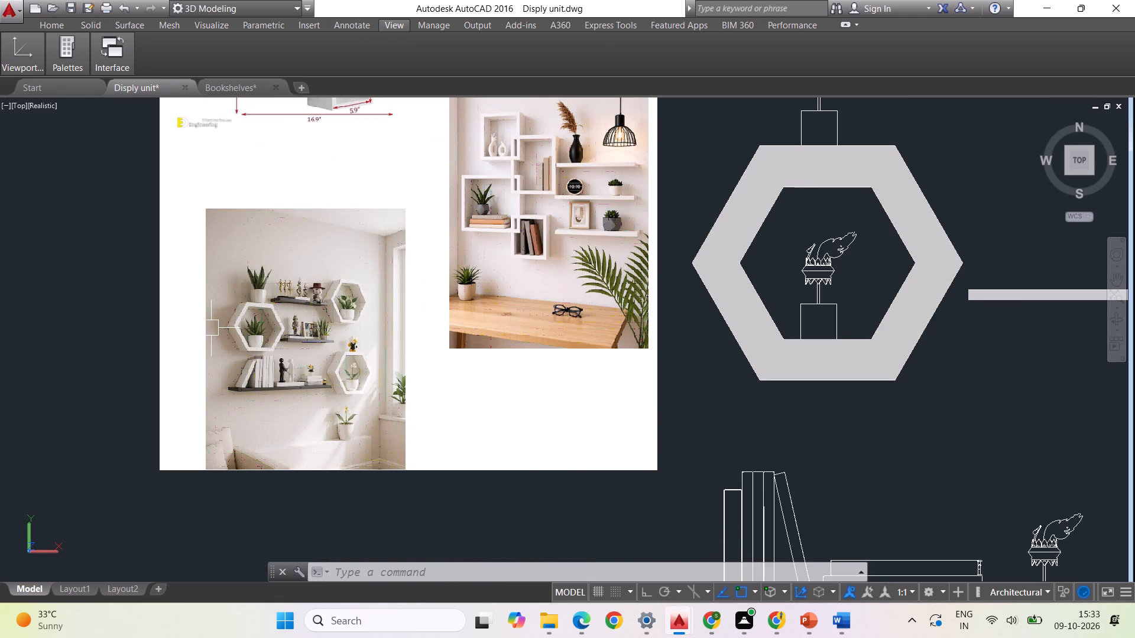
pyautogui.scroll(-1, 212, 328)
pyautogui.scroll(-2, 323, 321)
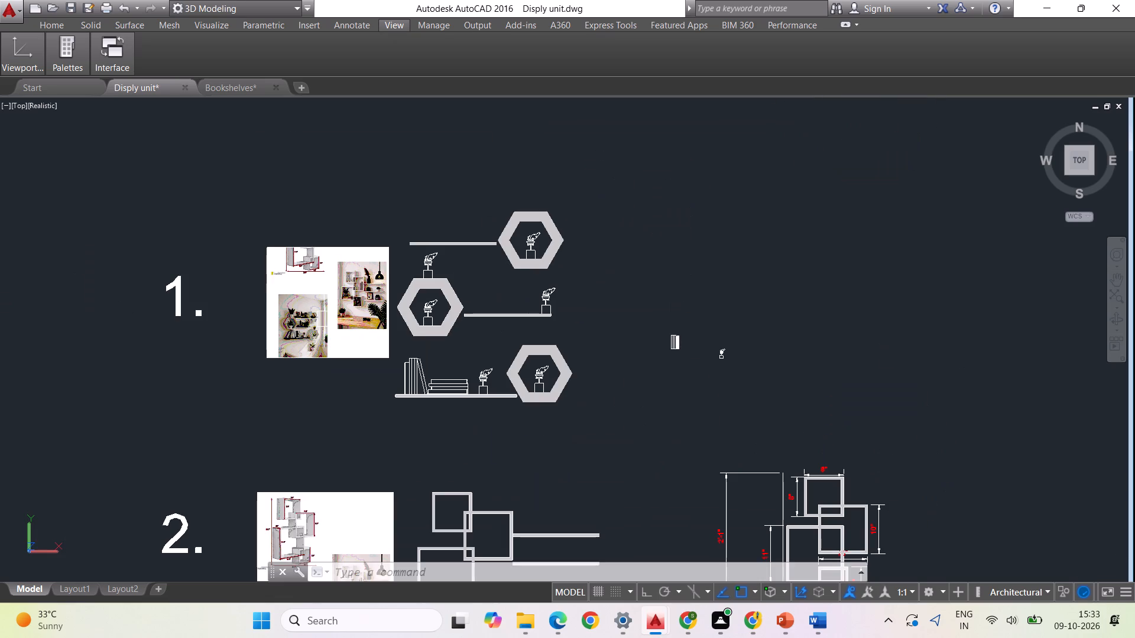
pyautogui.scroll(-1, 651, 287)
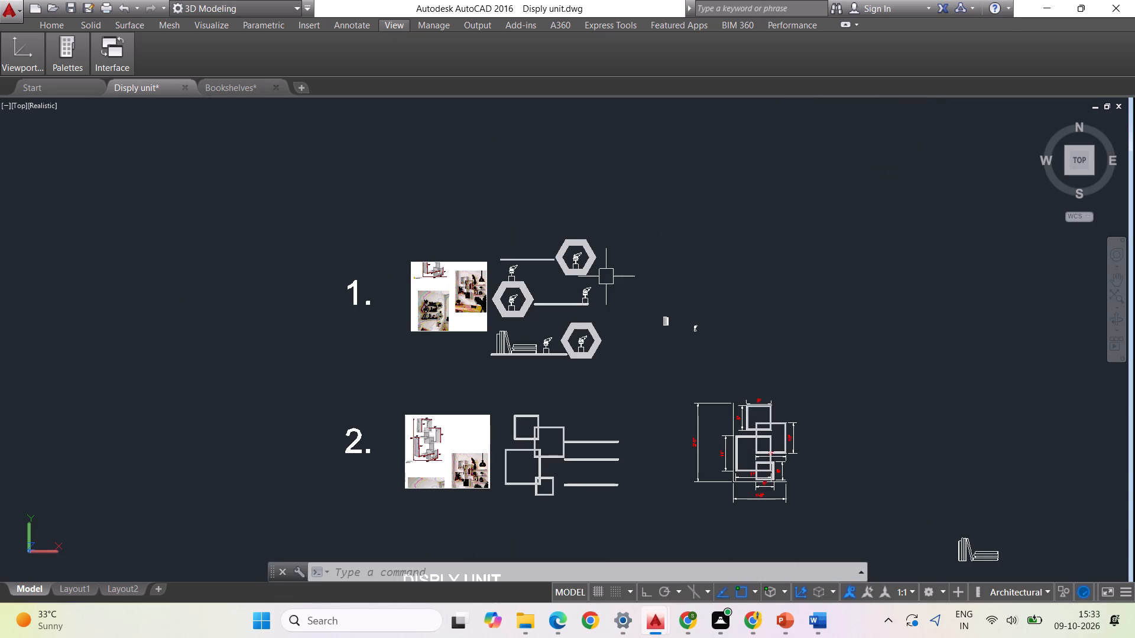
# Switch to the Bookshelves drawing and examine the large bookcase for more books and ornaments to use.
pyautogui.click(244, 90)
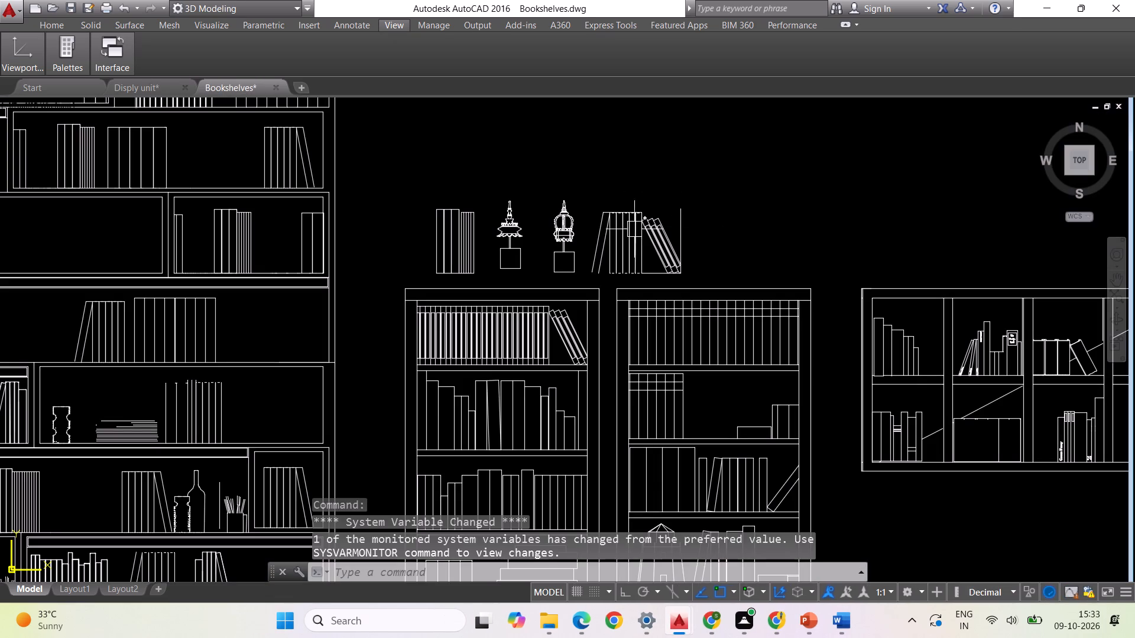
pyautogui.scroll(-2, 668, 198)
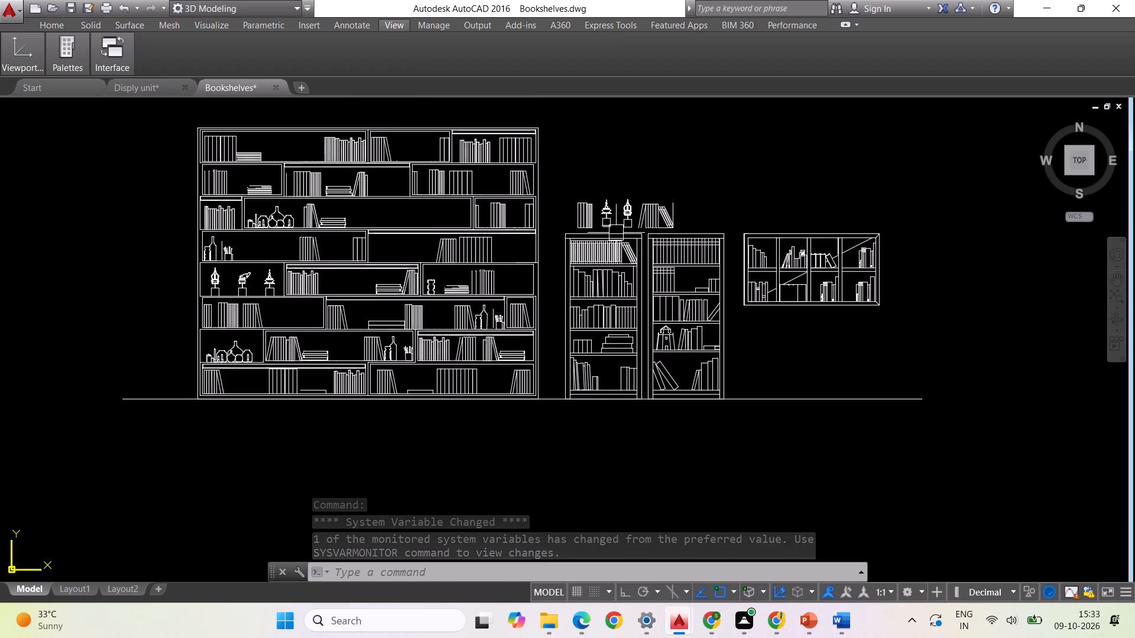
pyautogui.scroll(1, 616, 234)
pyautogui.scroll(-2, 615, 237)
pyautogui.scroll(3, 413, 216)
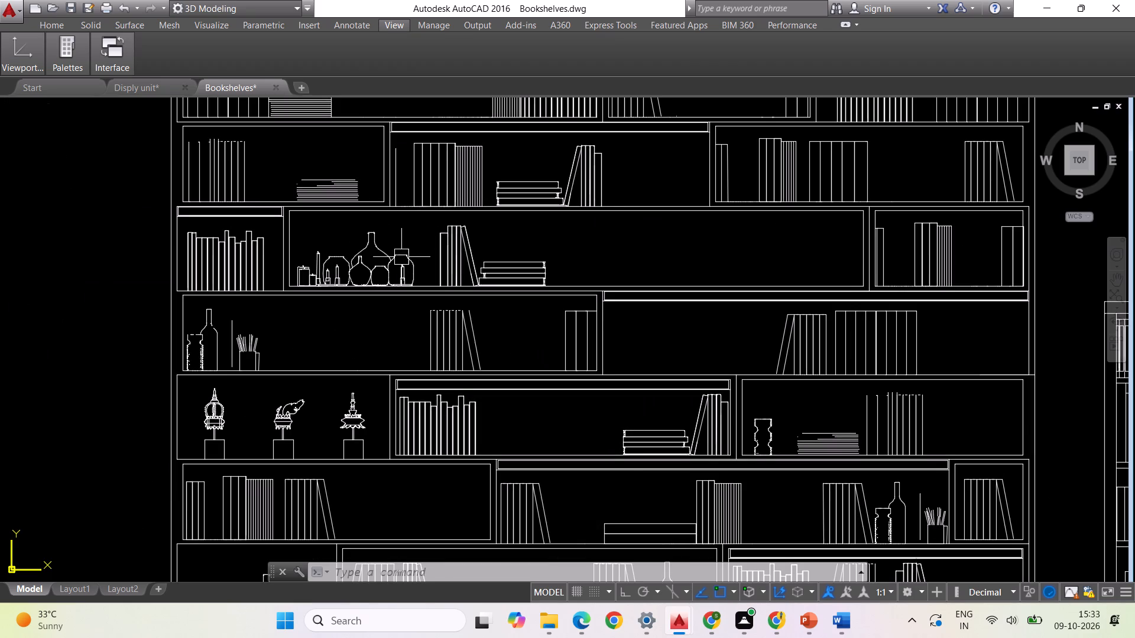
# Switch to the YouTube page in the Chrome browser.
pyautogui.click(719, 614)
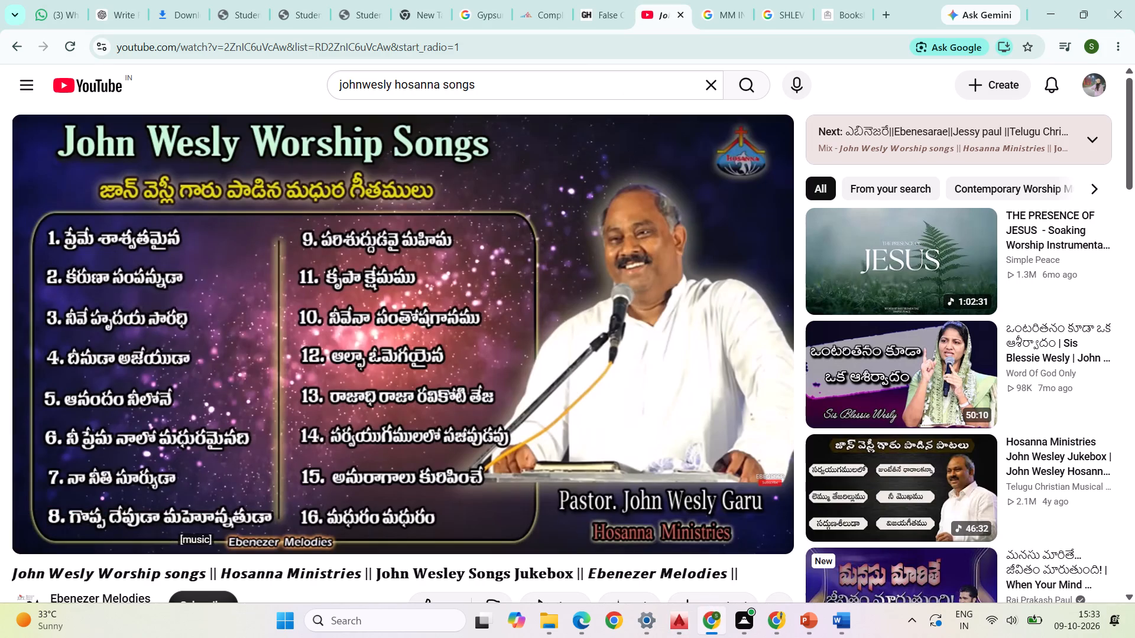
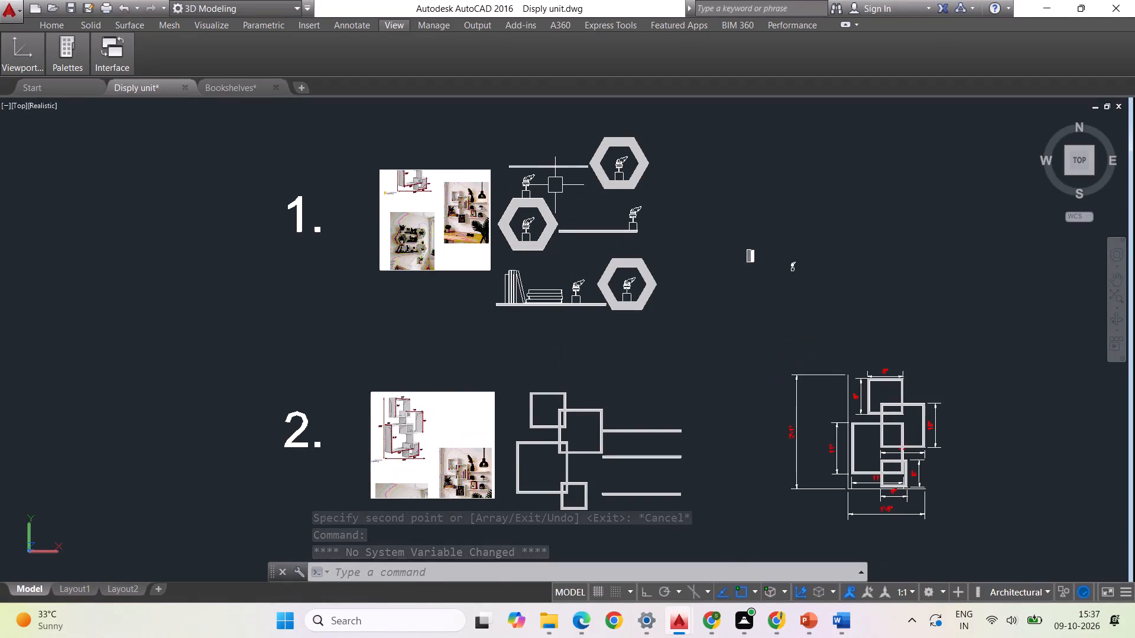
# Examine design 1's furnished shelves against the hexagonal shelf reference photo to decide which ornaments are still missing.
pyautogui.scroll(1, 556, 210)
pyautogui.scroll(2, 520, 243)
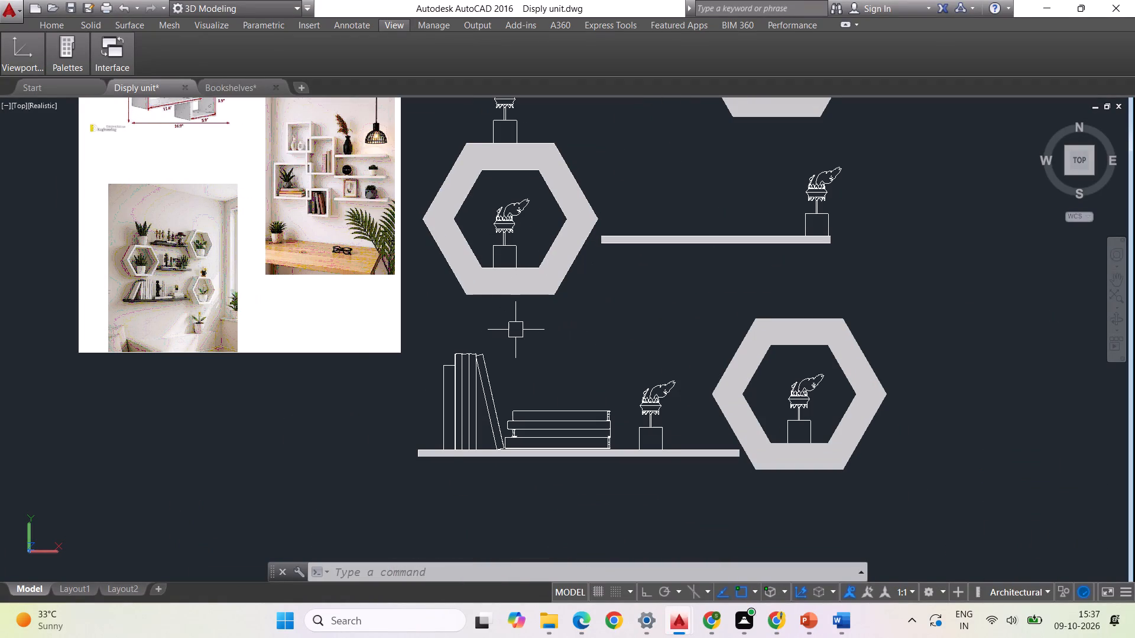
pyautogui.scroll(-1, 516, 330)
pyautogui.scroll(2, 339, 295)
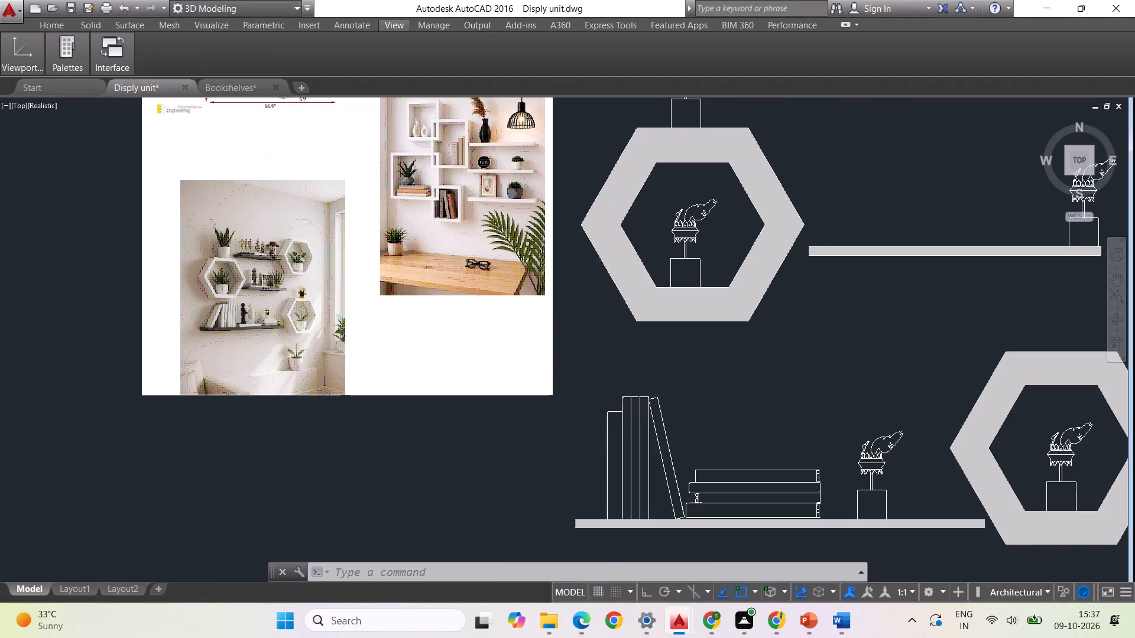
pyautogui.scroll(-1, 0, 298)
pyautogui.scroll(-1, 148, 290)
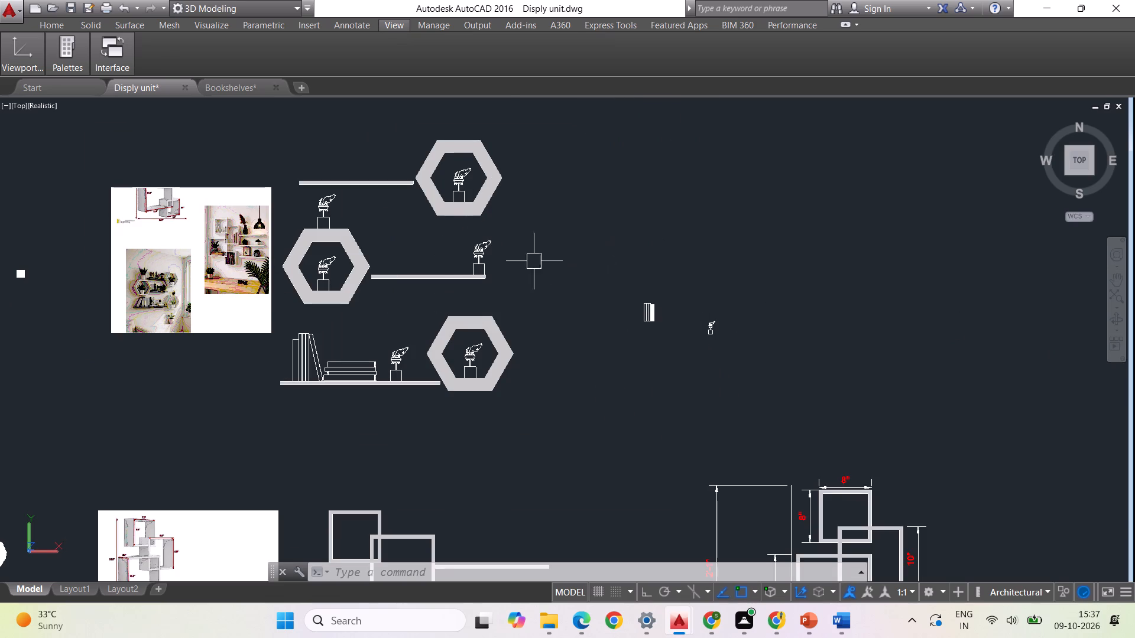
pyautogui.scroll(1, 428, 258)
pyautogui.scroll(-1, 608, 255)
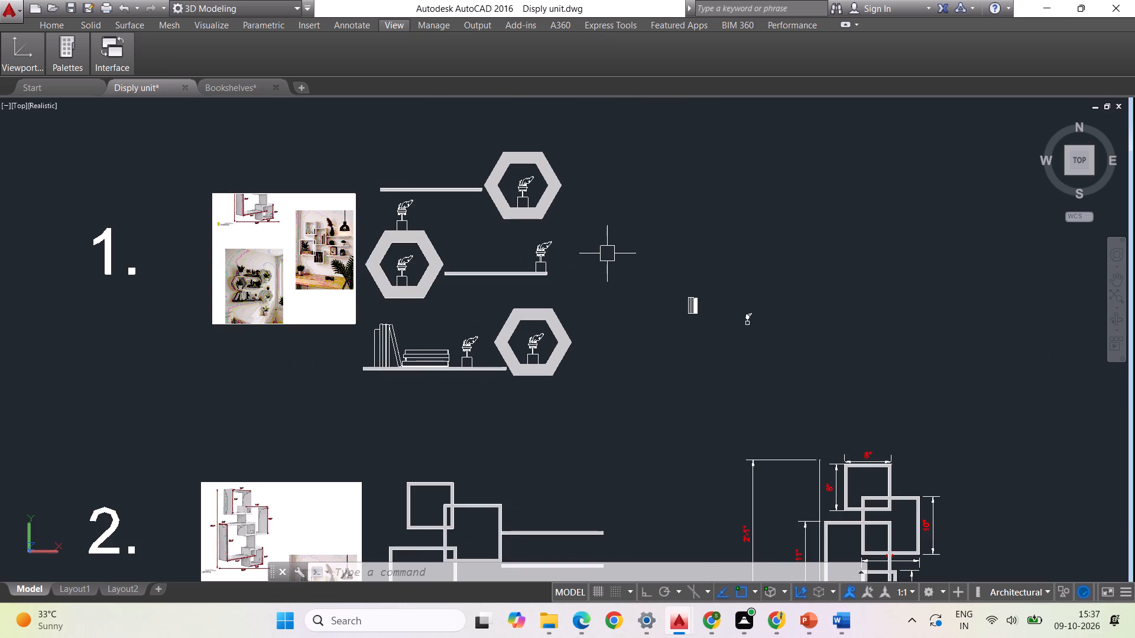
# In the Bookshelves drawing, copy the vase-and-candle group from the large bookcase into the empty space beyond the small bookcase.
pyautogui.click(229, 90)
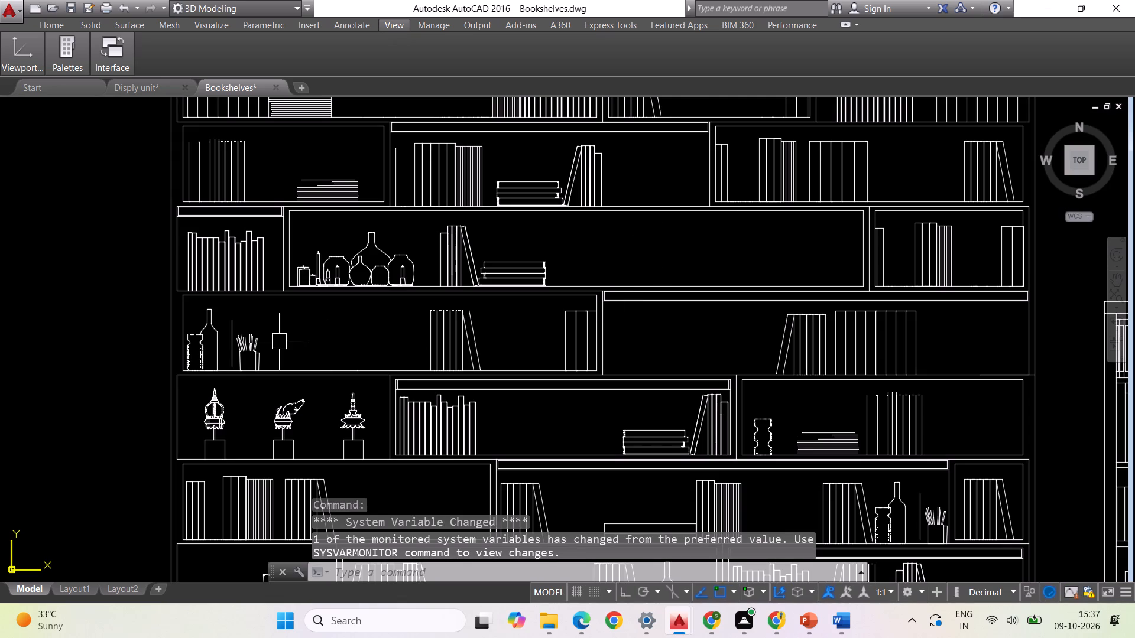
pyautogui.scroll(1, 289, 256)
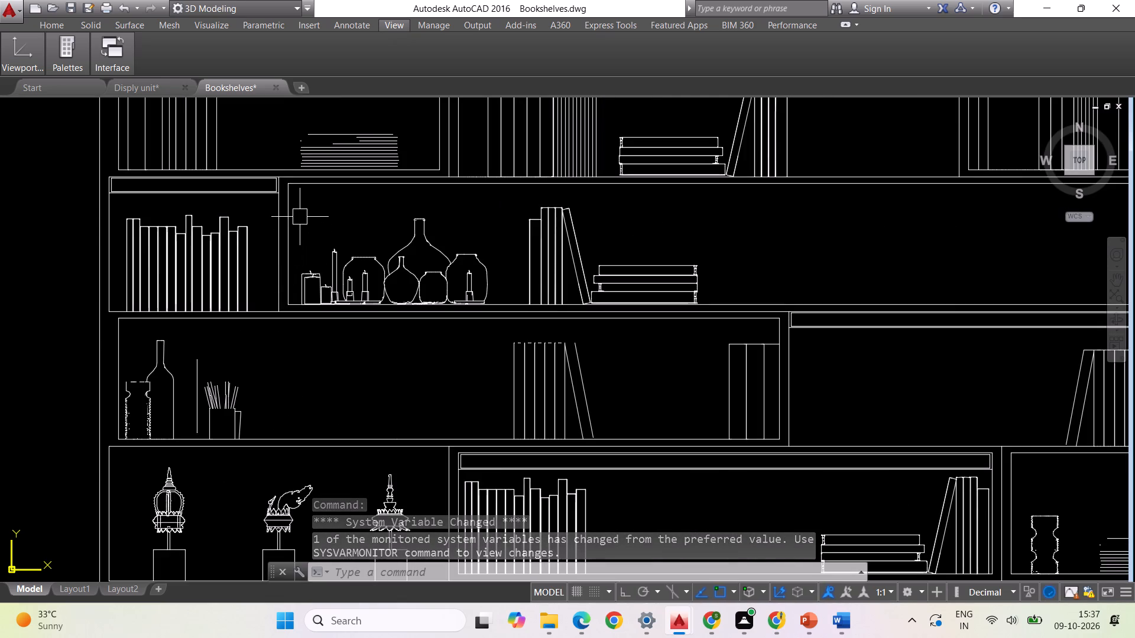
pyautogui.click(300, 214)
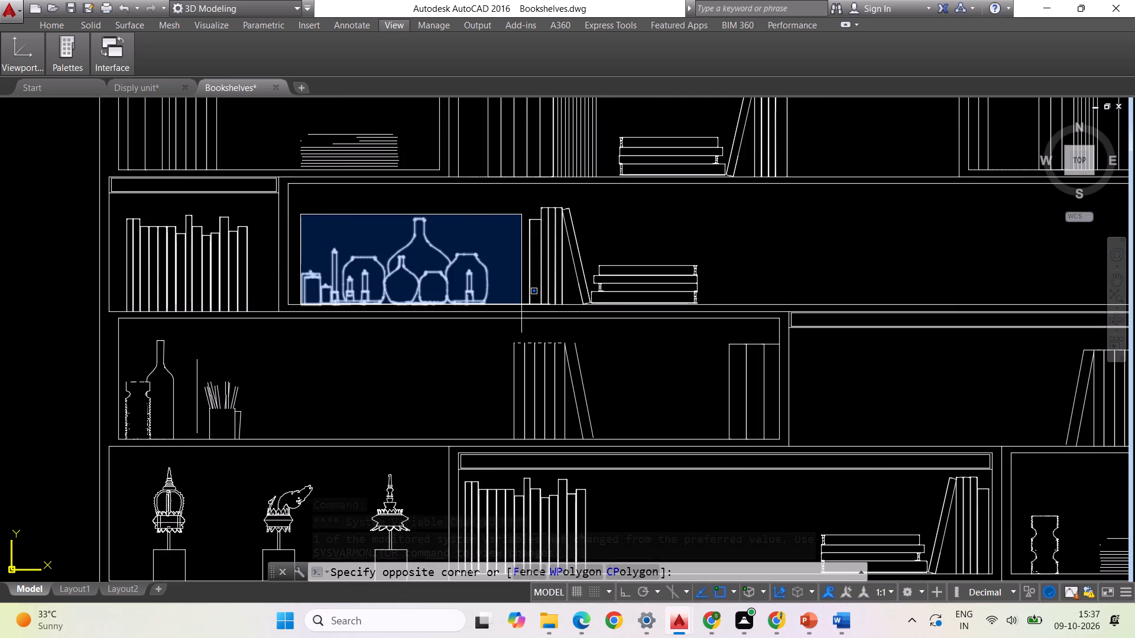
pyautogui.click(521, 308)
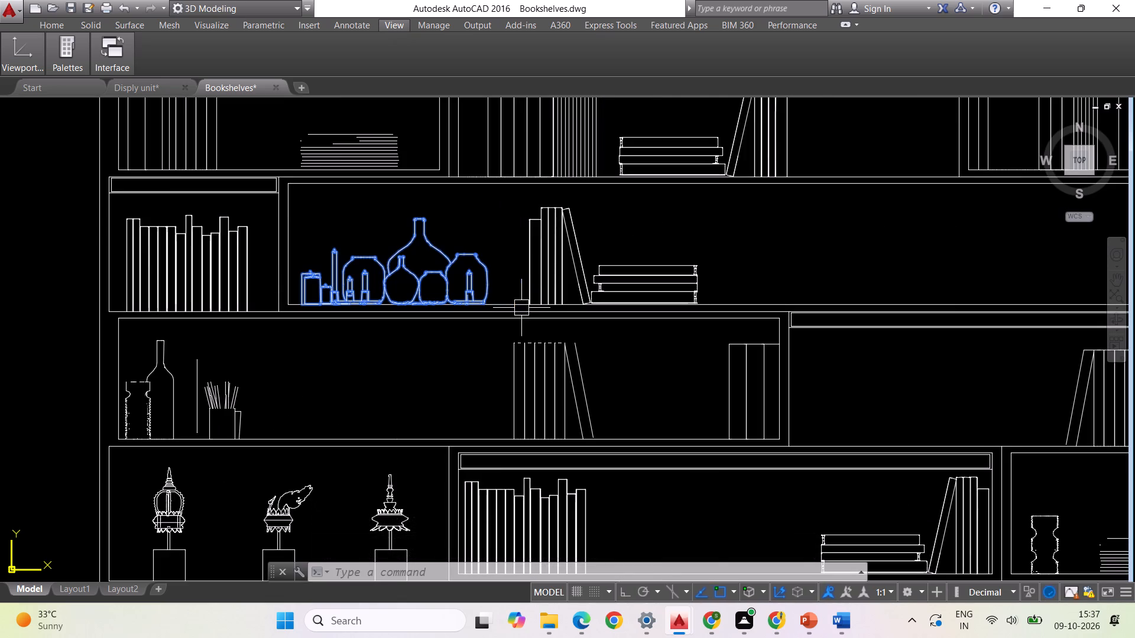
pyautogui.hotkey('ctrl', 'c')
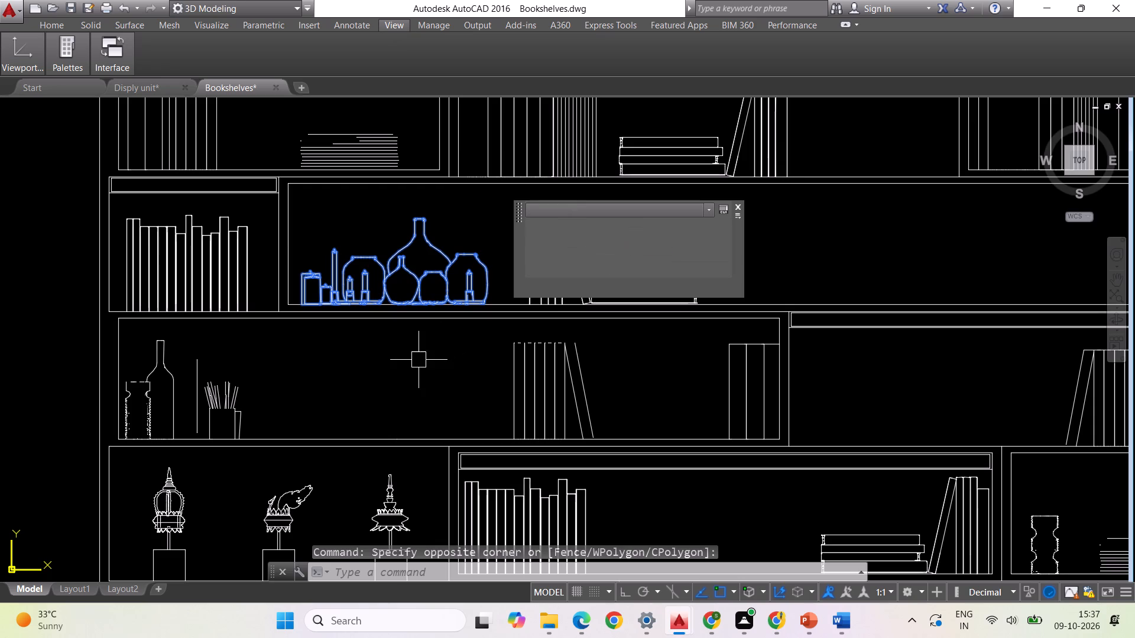
pyautogui.rightClick(384, 292)
pyautogui.click(435, 395)
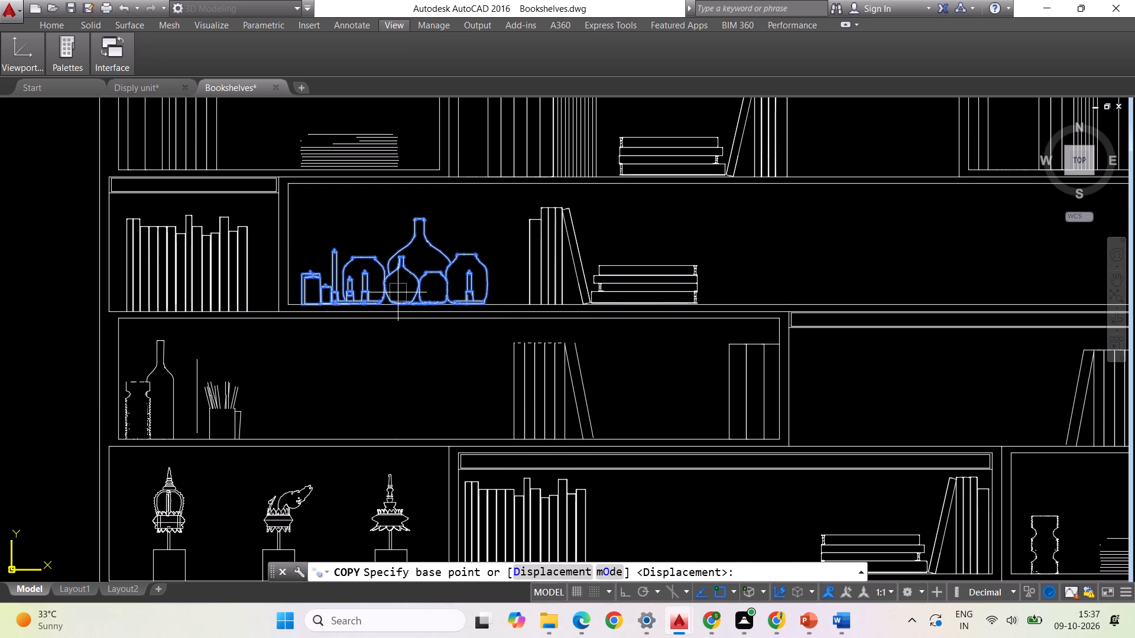
pyautogui.click(398, 289)
pyautogui.scroll(-2, 270, 321)
pyautogui.scroll(-2, 223, 328)
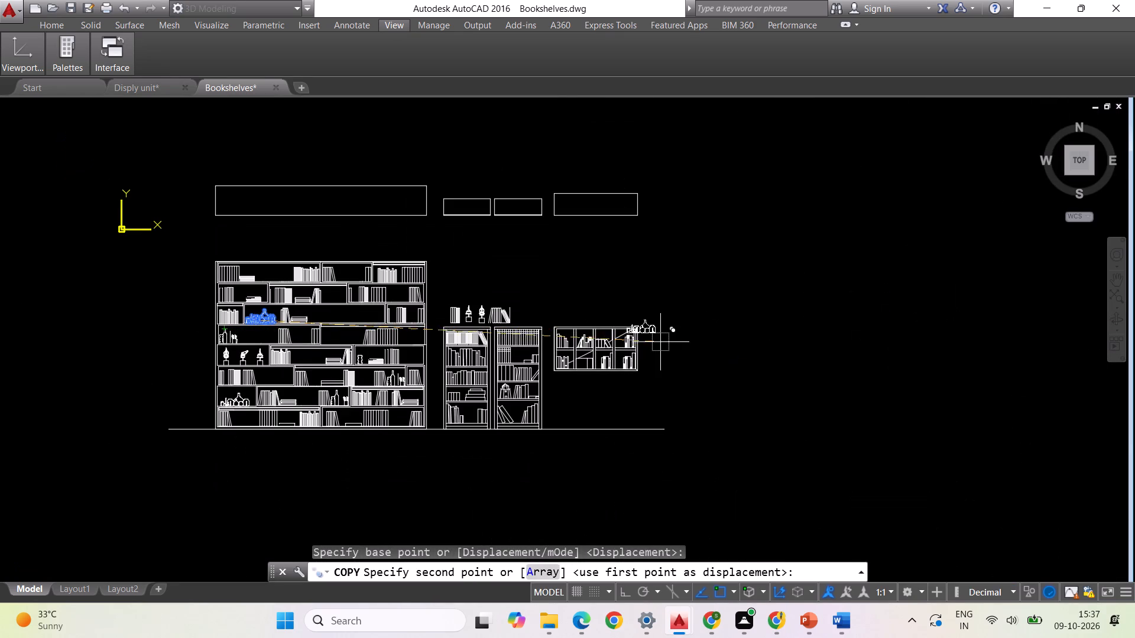
pyautogui.click(734, 349)
pyautogui.press('Escape')
# Scale the copied vase-and-candle group by reference from its right base corner, down to roughly a fifth of its width.
pyautogui.click(777, 389)
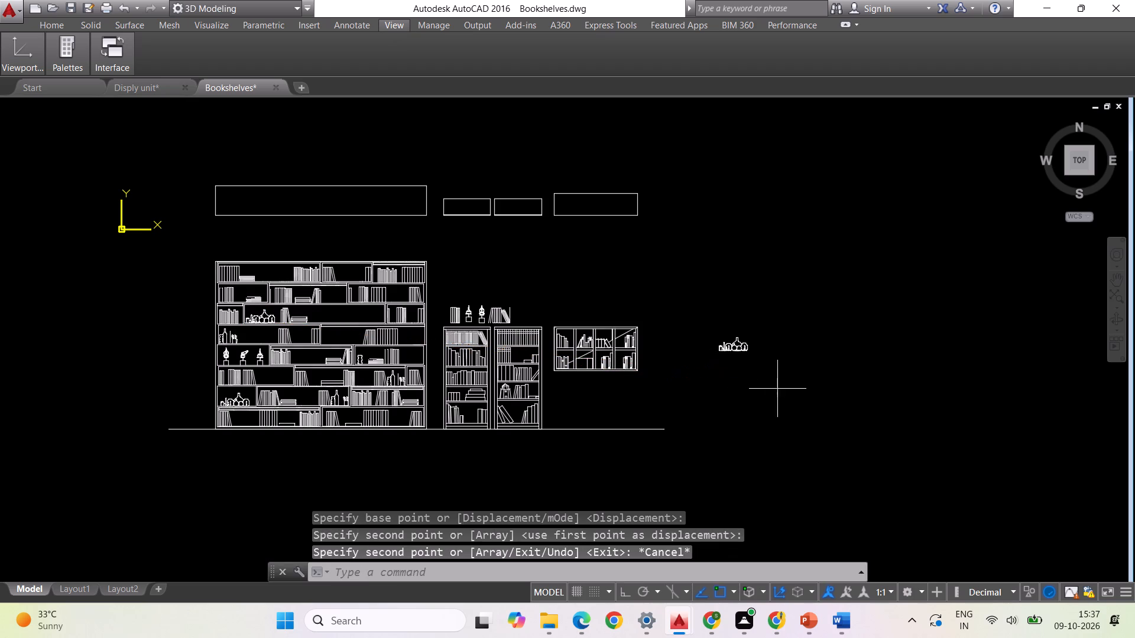
pyautogui.click(693, 288)
pyautogui.write('SCALE')
pyautogui.press('Return')
pyautogui.scroll(3, 803, 429)
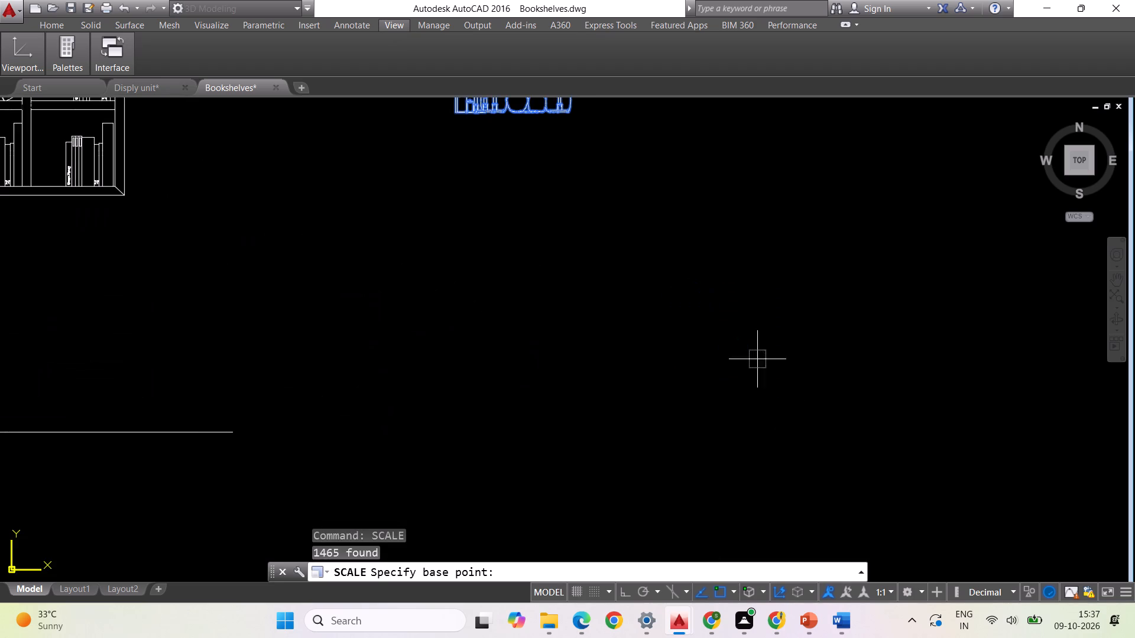
pyautogui.scroll(-2, 805, 541)
pyautogui.scroll(2, 727, 392)
pyautogui.click(690, 346)
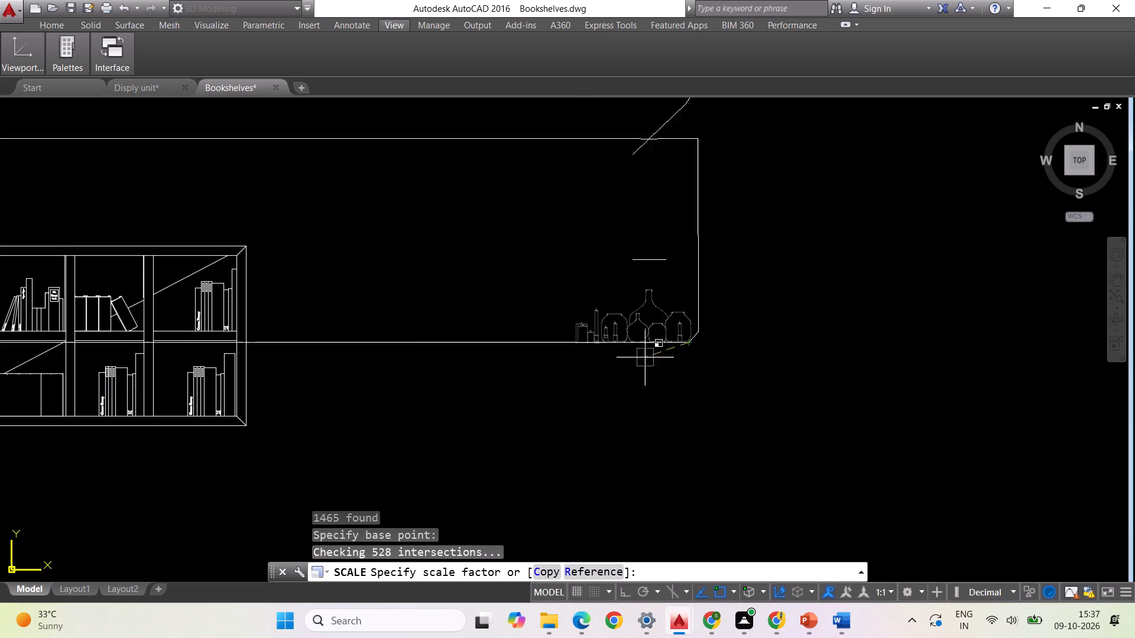
pyautogui.click(578, 569)
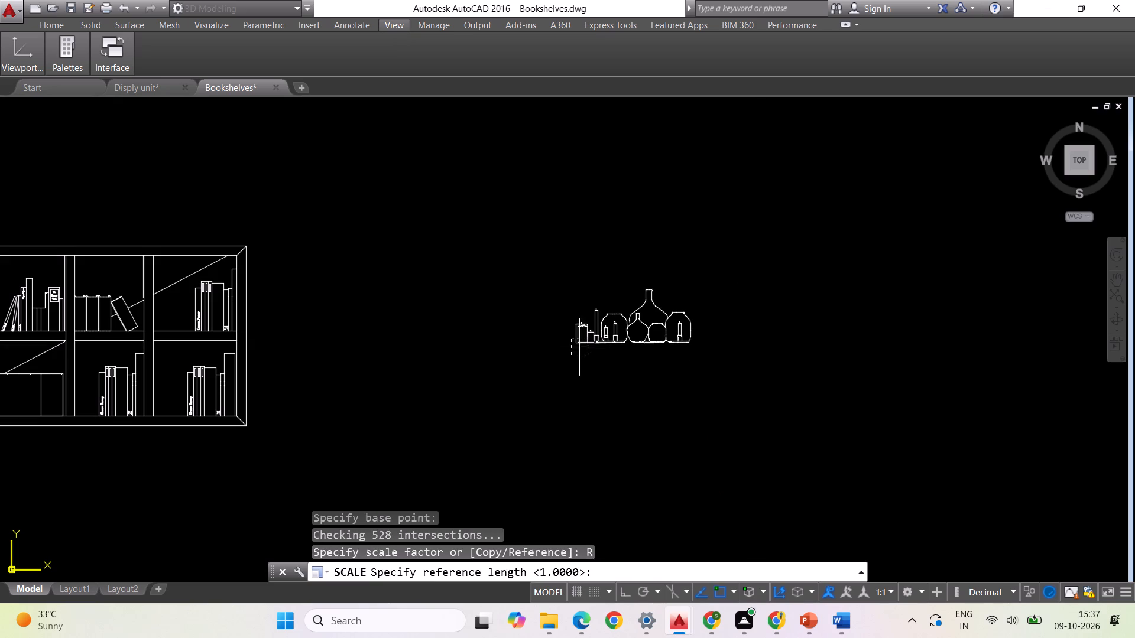
pyautogui.click(576, 346)
pyautogui.click(686, 341)
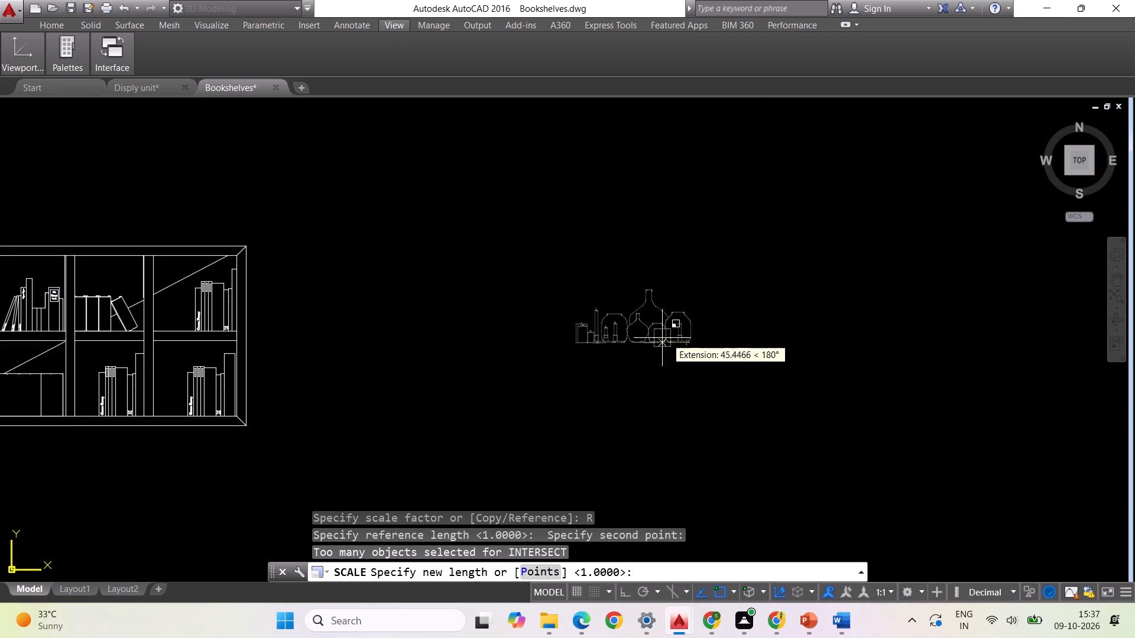
pyautogui.scroll(3, 671, 342)
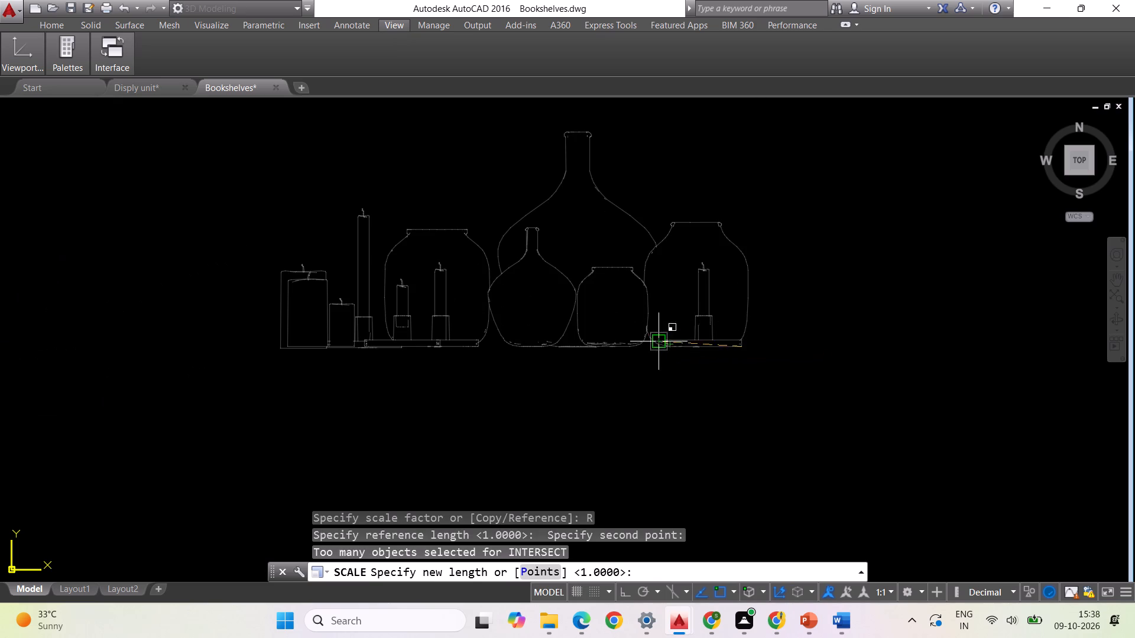
pyautogui.click(660, 336)
# Copy the reduced vase-and-candle group into the Disply unit drawing, placing it in the empty space to the right of design 1.
pyautogui.click(822, 379)
pyautogui.click(627, 275)
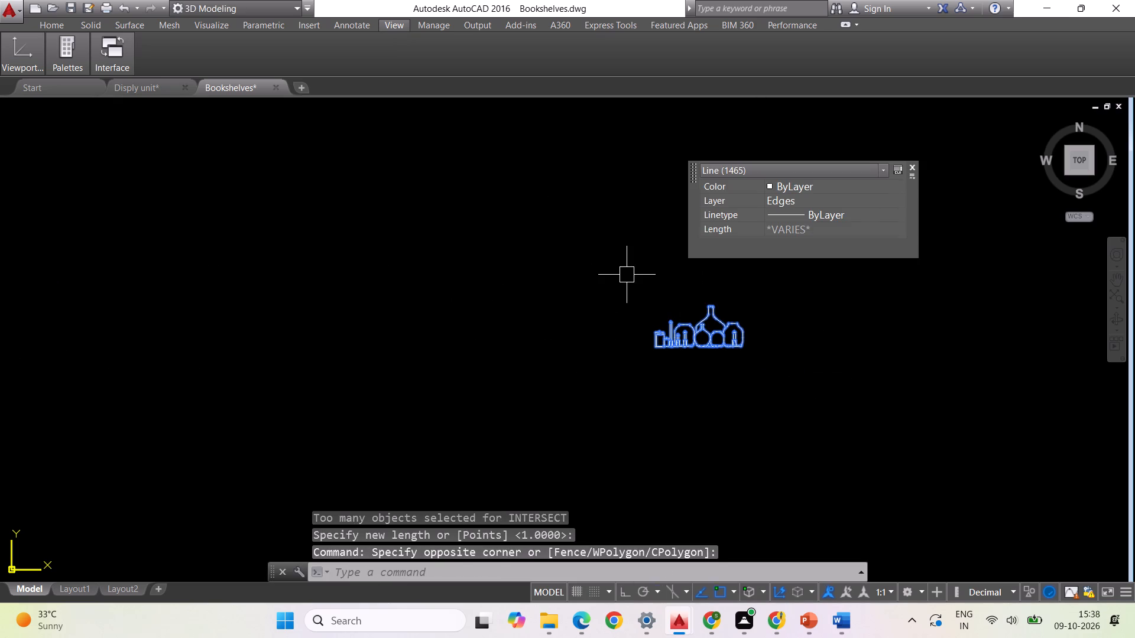
pyautogui.hotkey('ctrl', 'c')
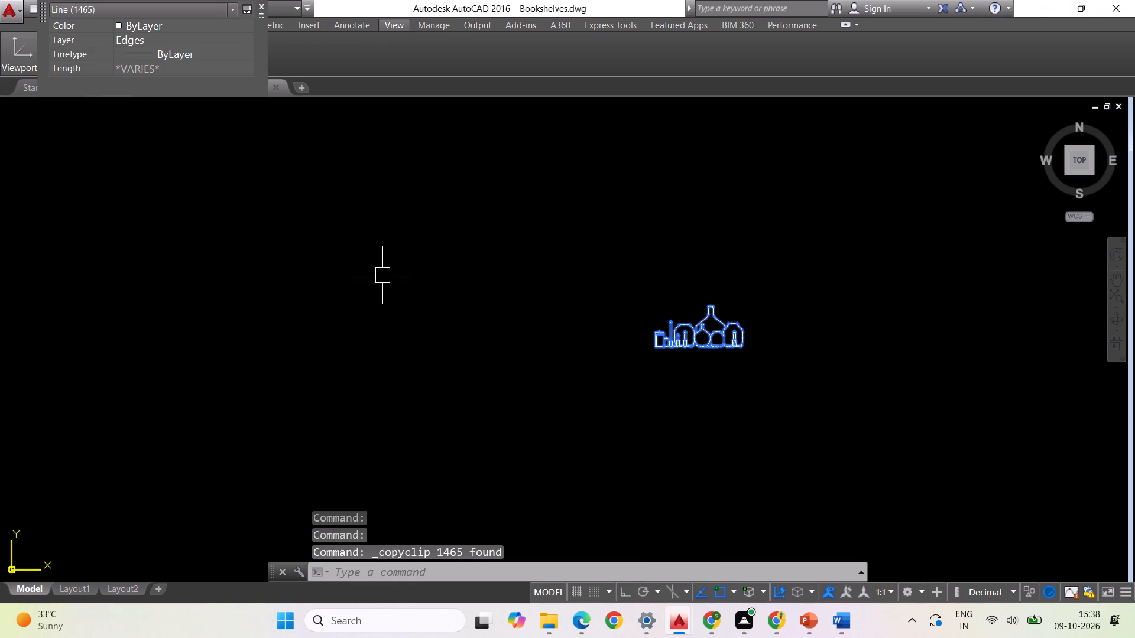
pyautogui.press('Escape')
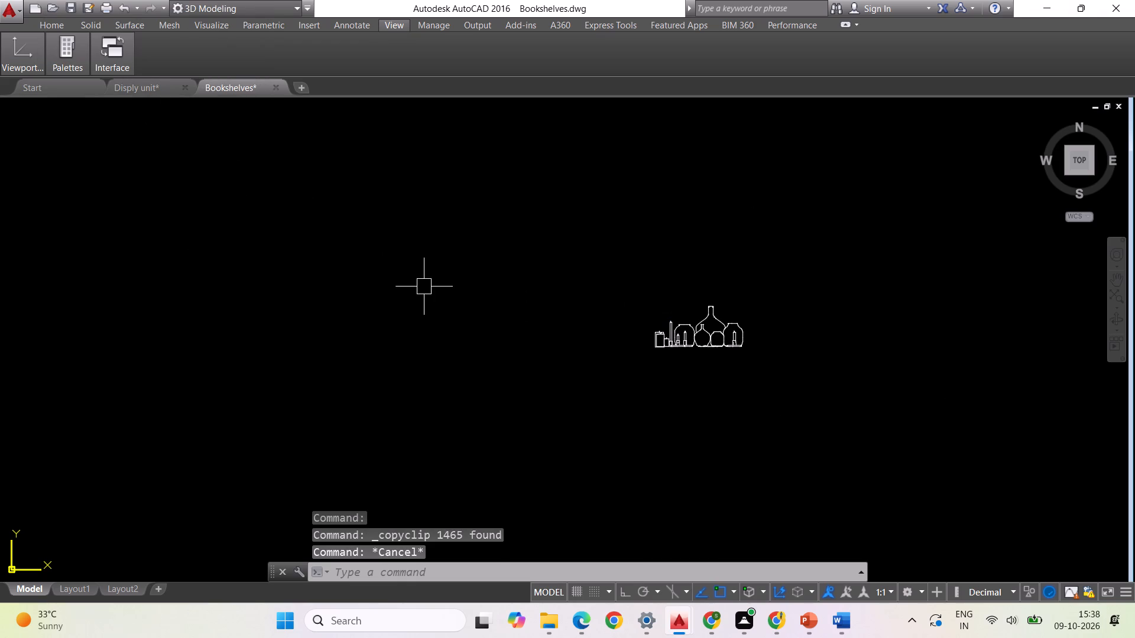
pyautogui.moveTo(571, 224); pyautogui.dragTo(628, 256)
pyautogui.click(879, 523)
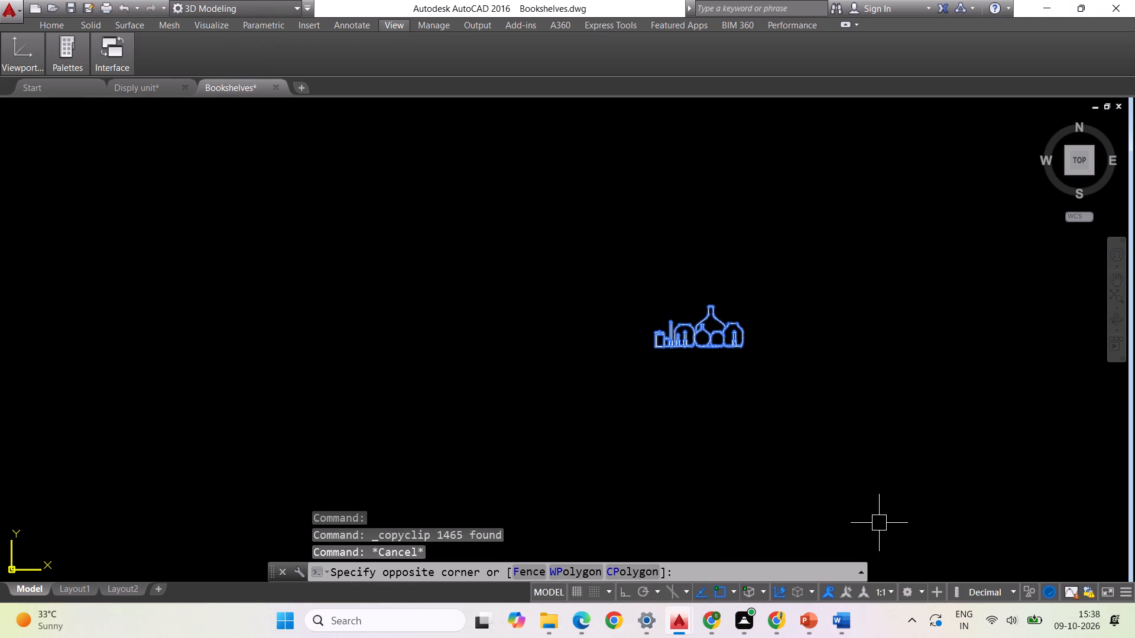
pyautogui.hotkey('ctrl', 'c')
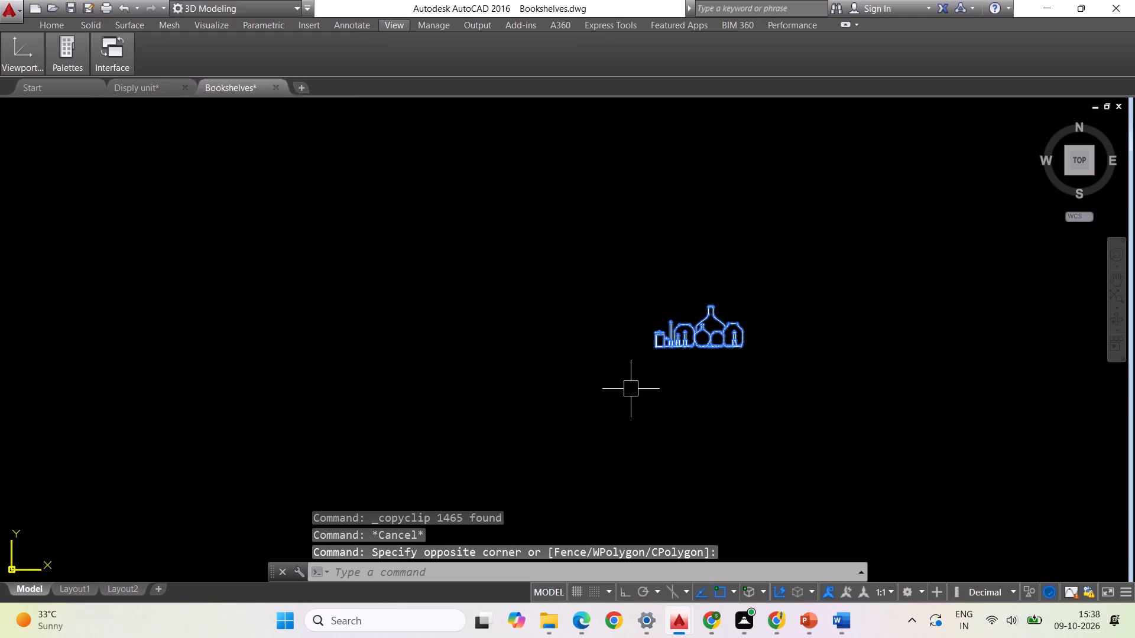
pyautogui.click(123, 89)
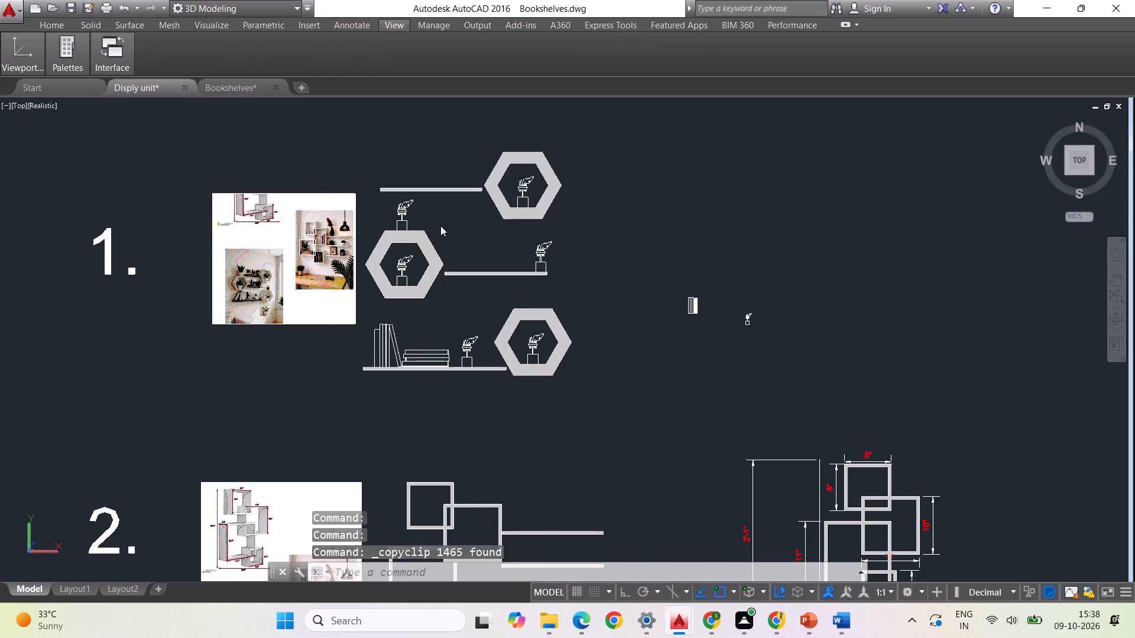
pyautogui.hotkey('ctrl', 'v')
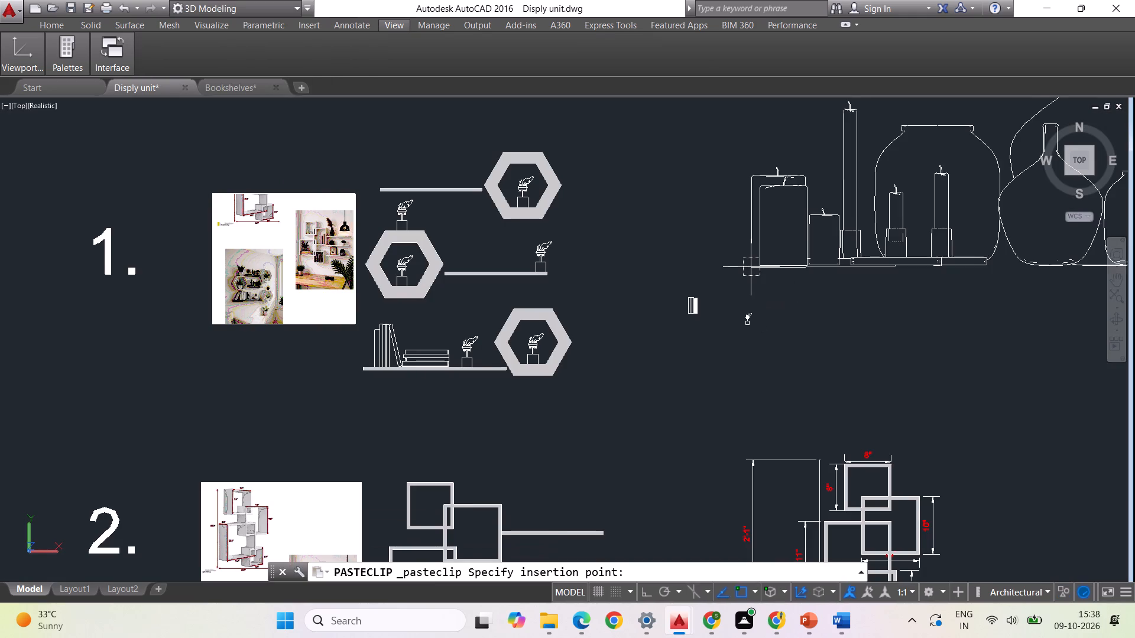
pyautogui.click(697, 236)
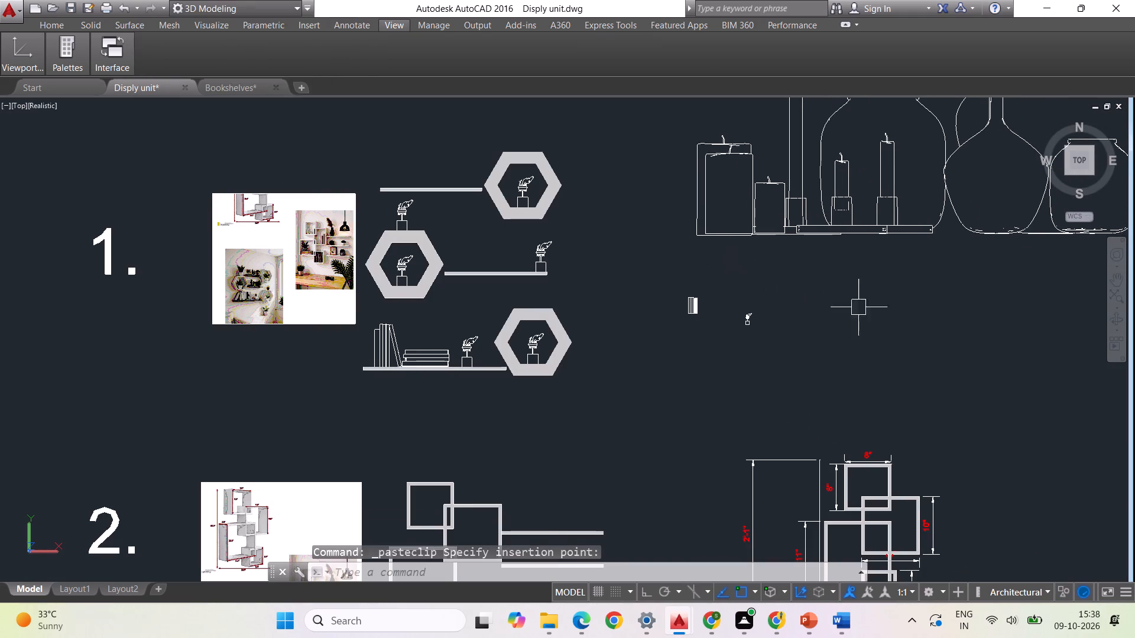
# Group all the pasted vase and candle lines into a single object.
pyautogui.scroll(-1, 773, 289)
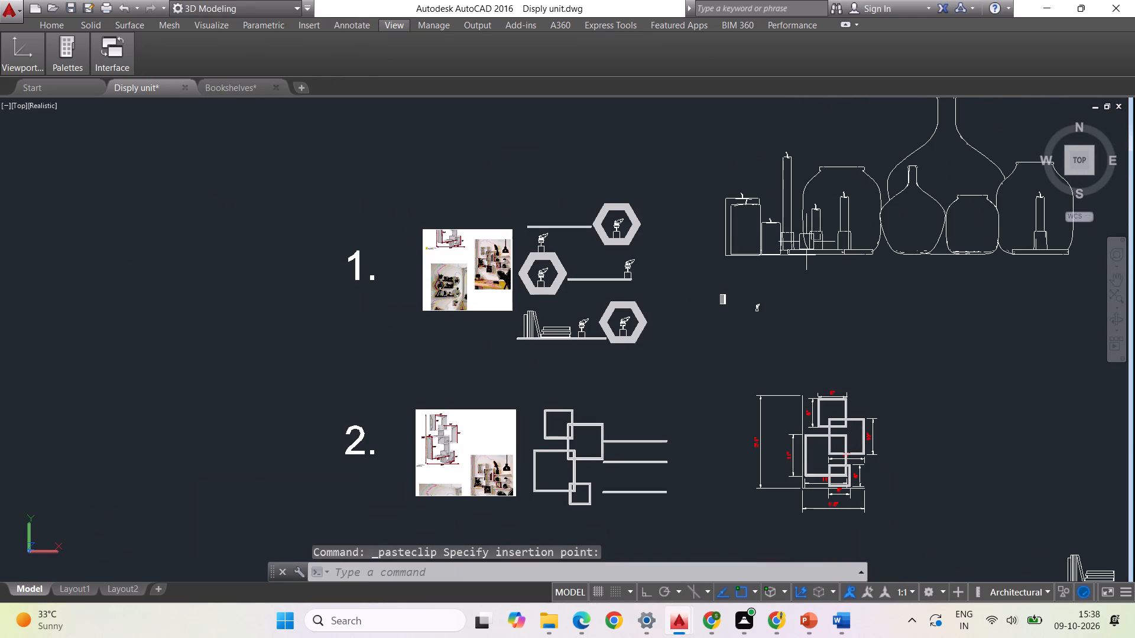
pyautogui.scroll(-1, 675, 261)
pyautogui.click(696, 145)
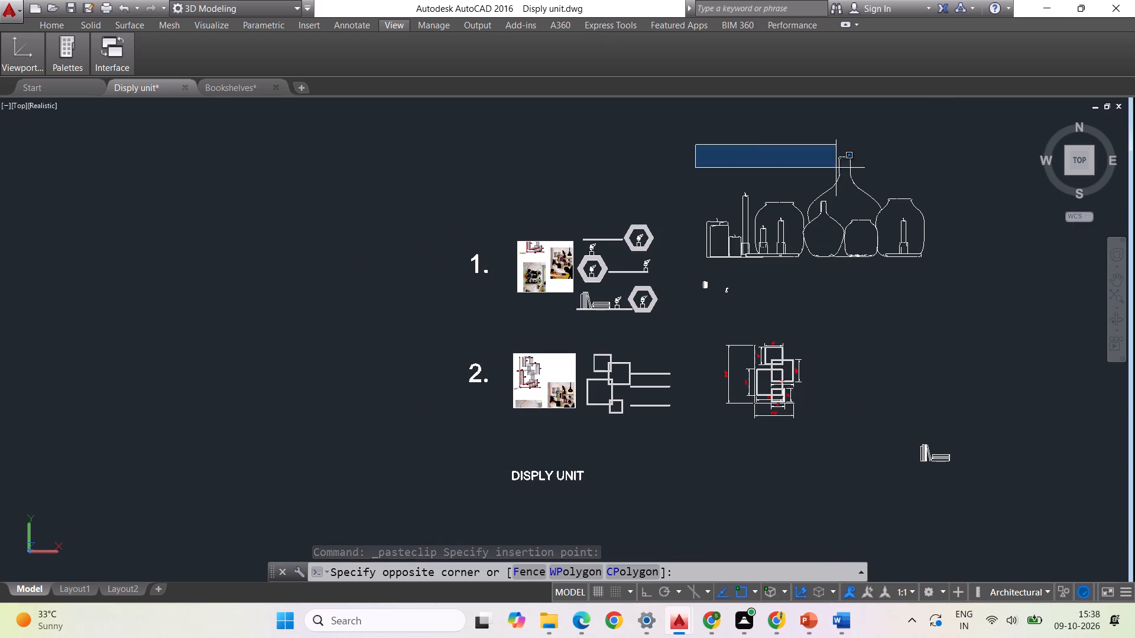
pyautogui.click(965, 272)
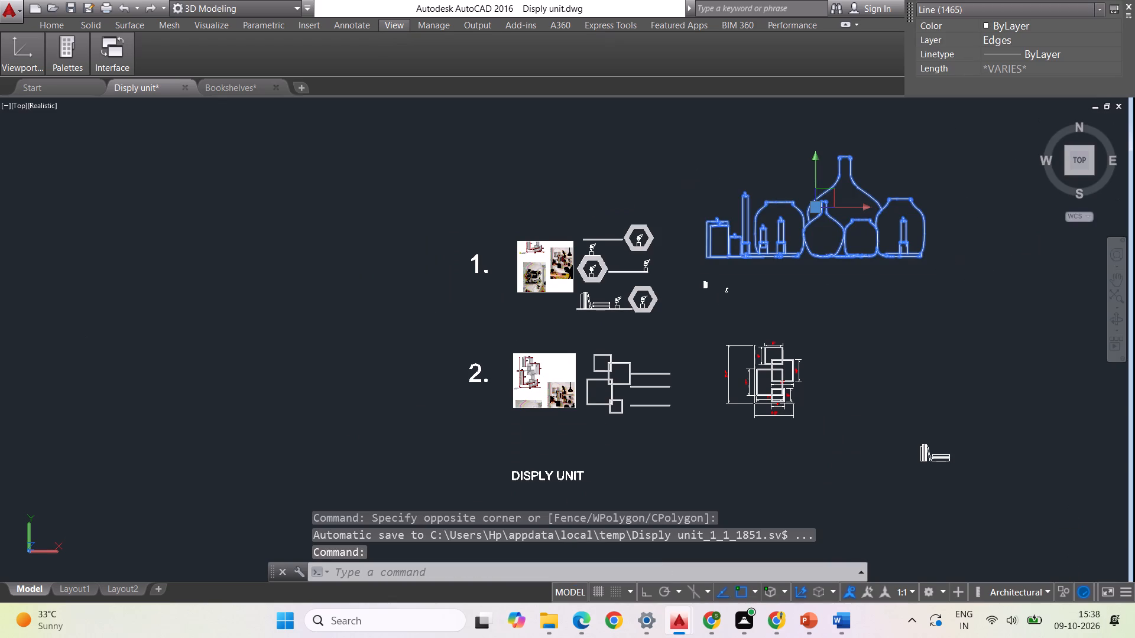
pyautogui.rightClick(876, 258)
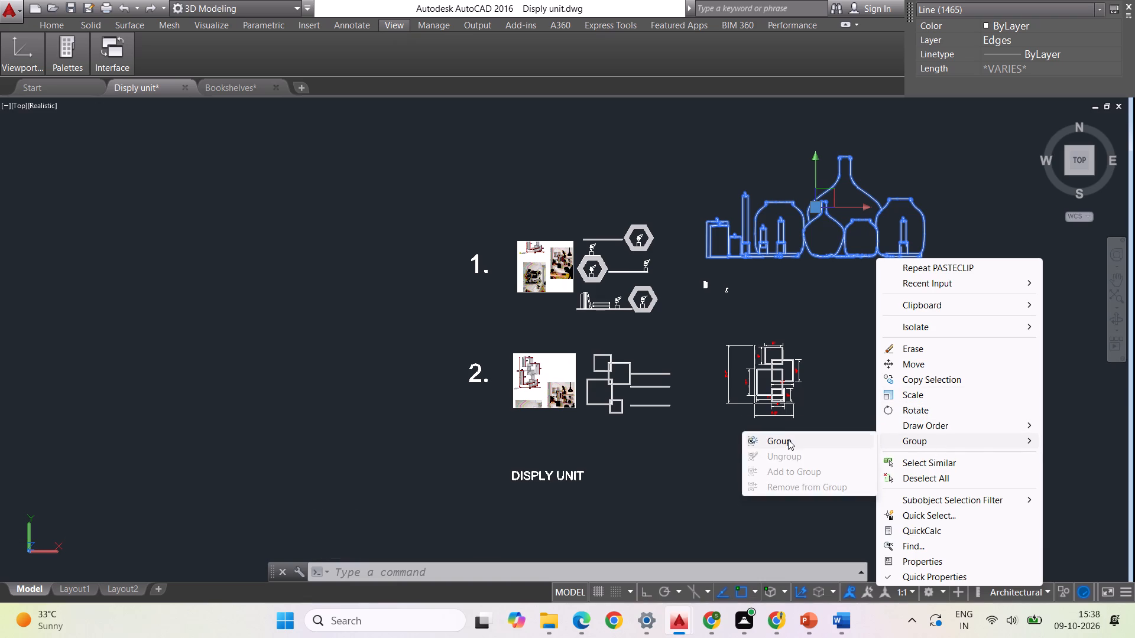
pyautogui.click(788, 440)
# Scale the grouped vases and candles by reference from their right base corner to about the length of design 1's top straight shelf.
pyautogui.click(916, 256)
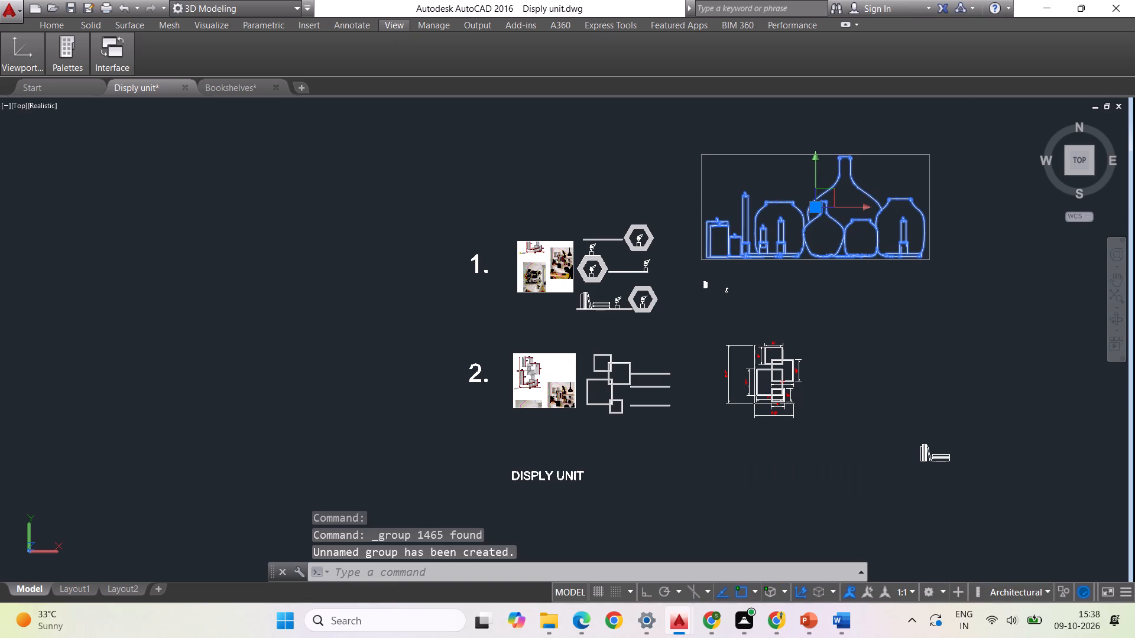
pyautogui.write('SCALE')
pyautogui.press('Return')
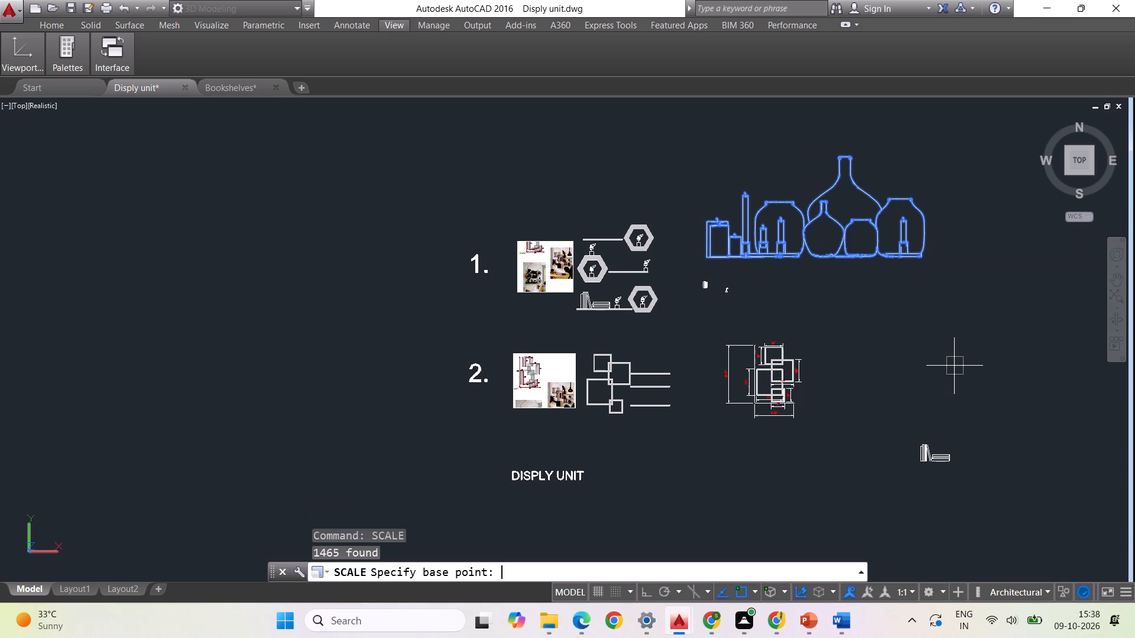
pyautogui.click(925, 254)
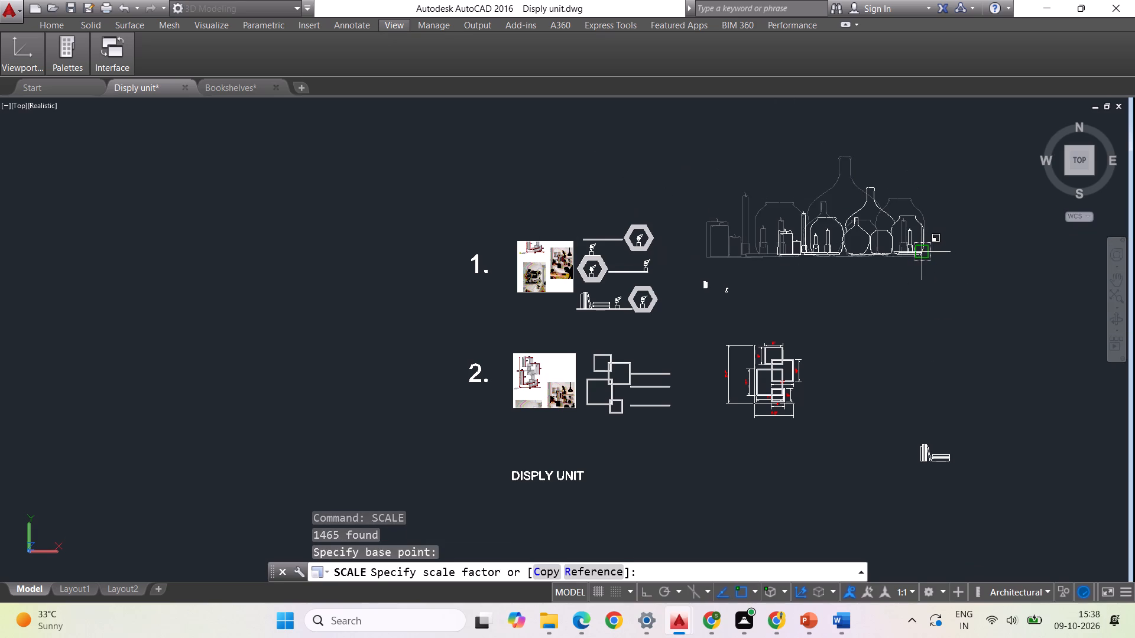
pyautogui.click(591, 569)
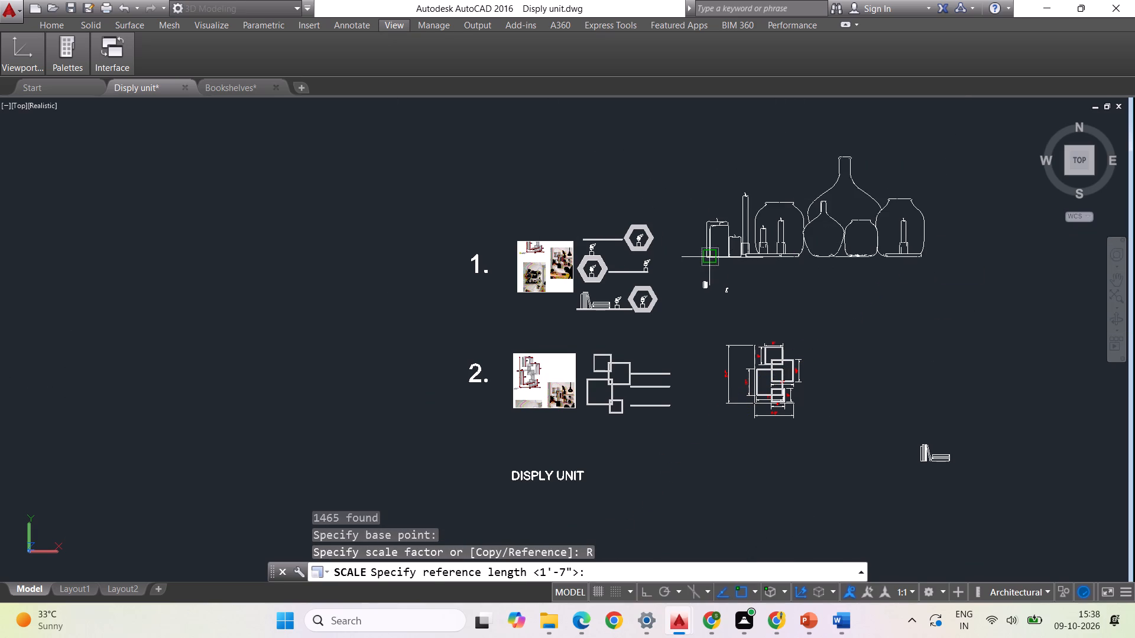
pyautogui.click(712, 259)
pyautogui.click(926, 255)
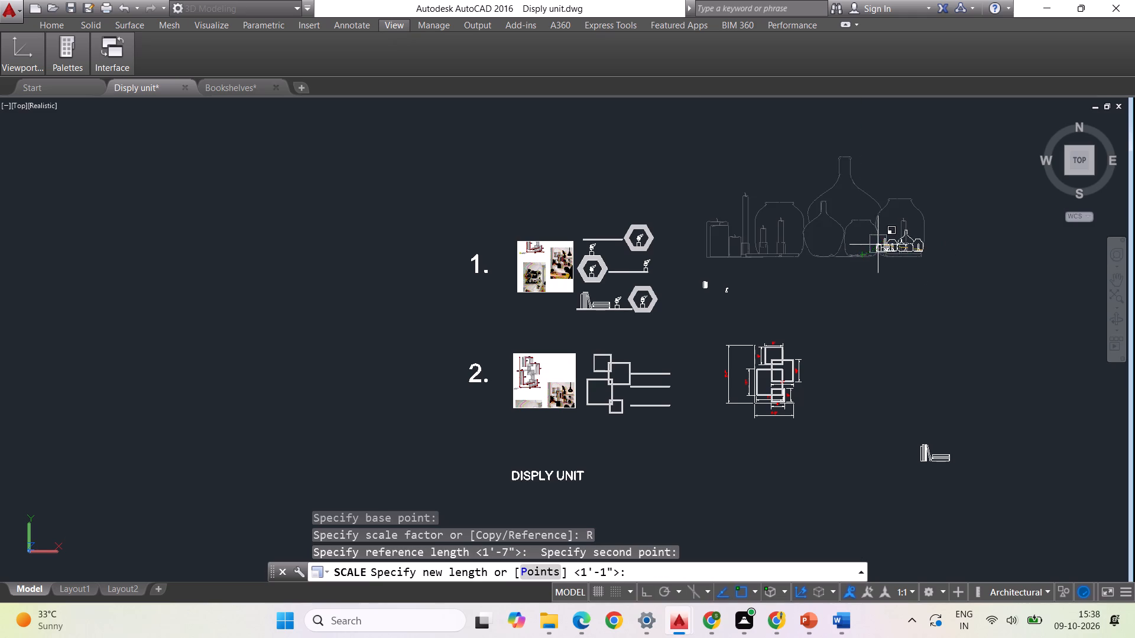
pyautogui.click(887, 243)
# Move the scaled vase-and-candle group into the empty space just to the right of design 1's top hexagon.
pyautogui.click(956, 273)
pyautogui.click(878, 207)
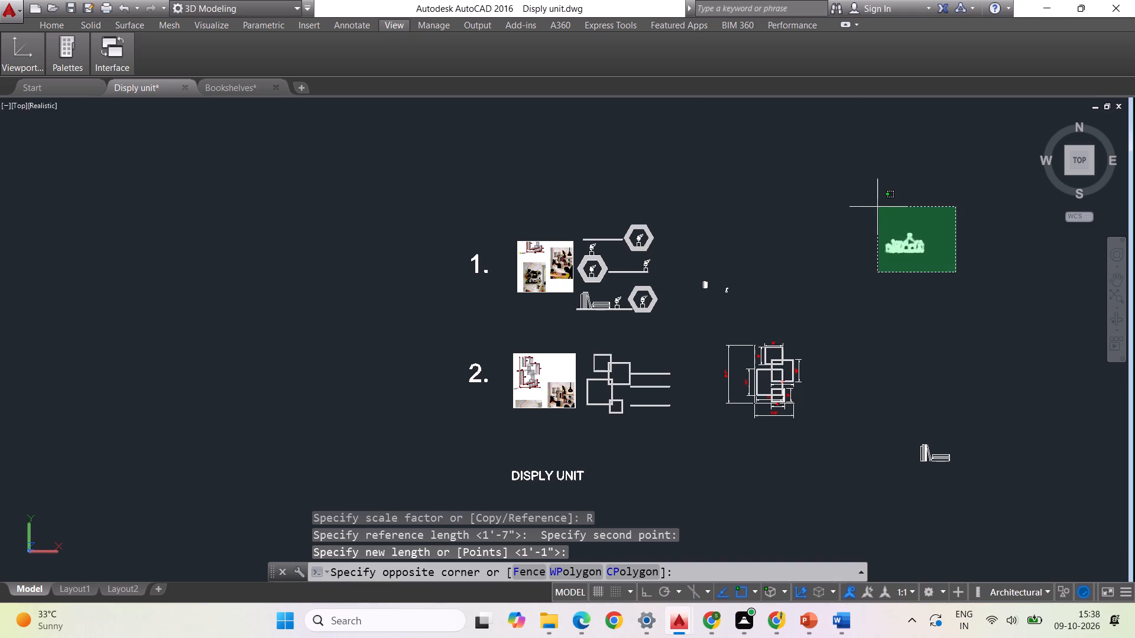
pyautogui.rightClick(855, 315)
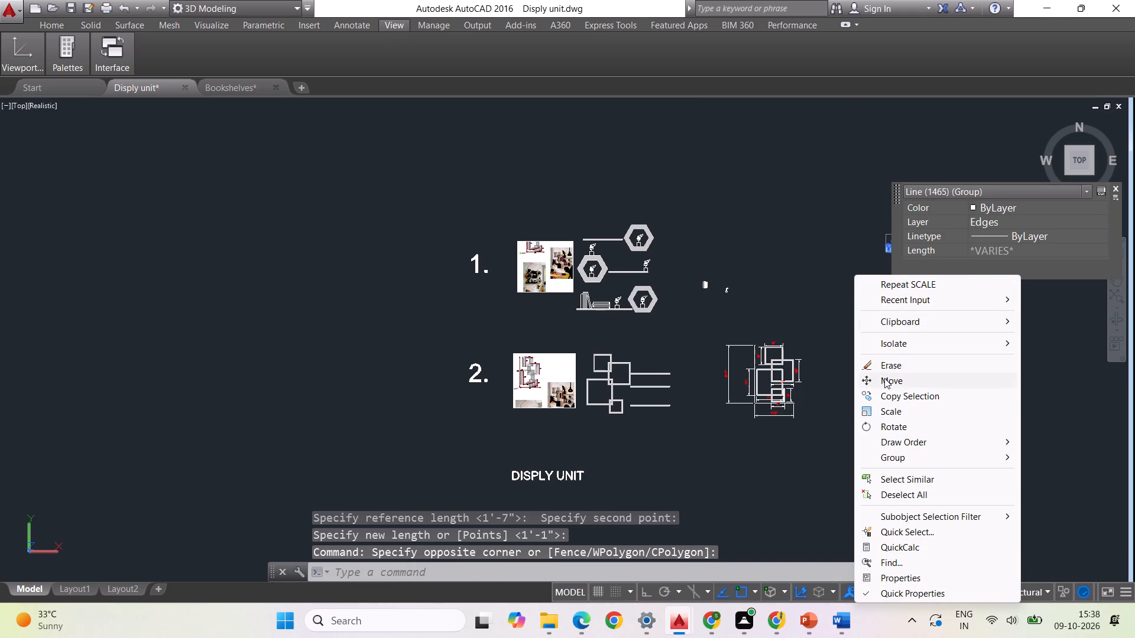
pyautogui.click(886, 379)
pyautogui.click(896, 252)
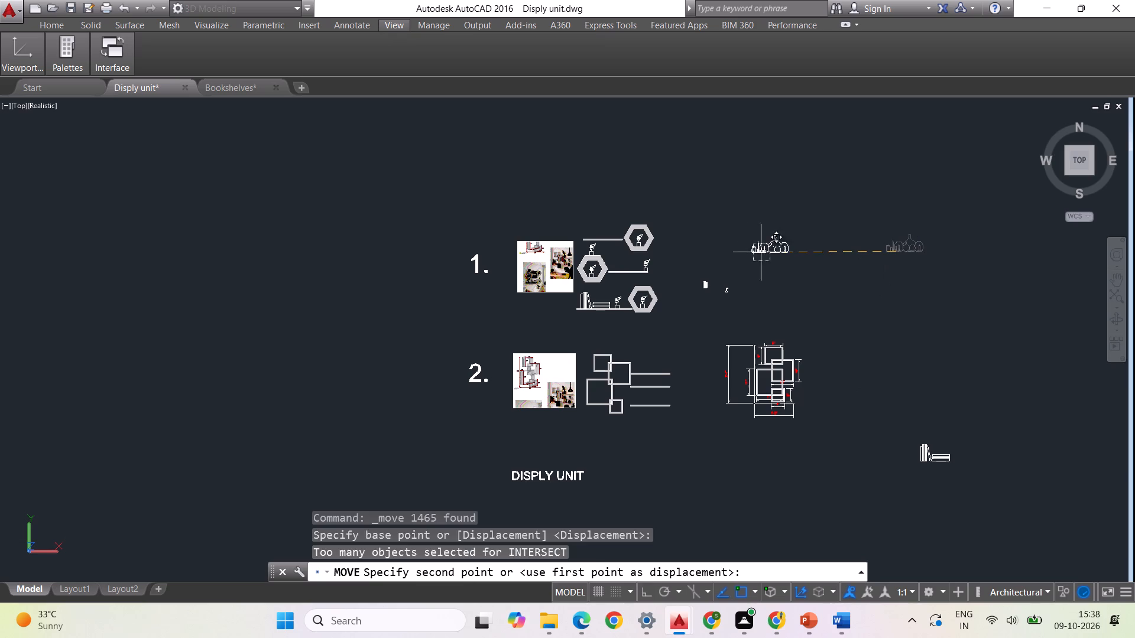
pyautogui.click(693, 253)
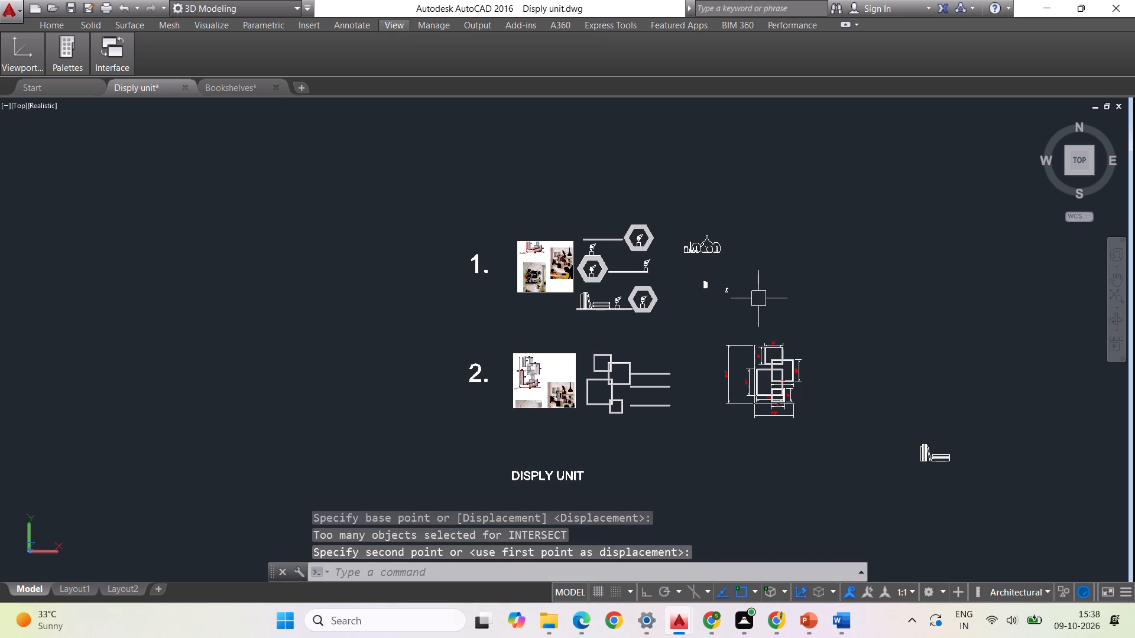
# Copy the vase-and-candle group from its right base corner onto the right end of design 1's top straight shelf.
pyautogui.scroll(2, 632, 248)
pyautogui.scroll(2, 553, 276)
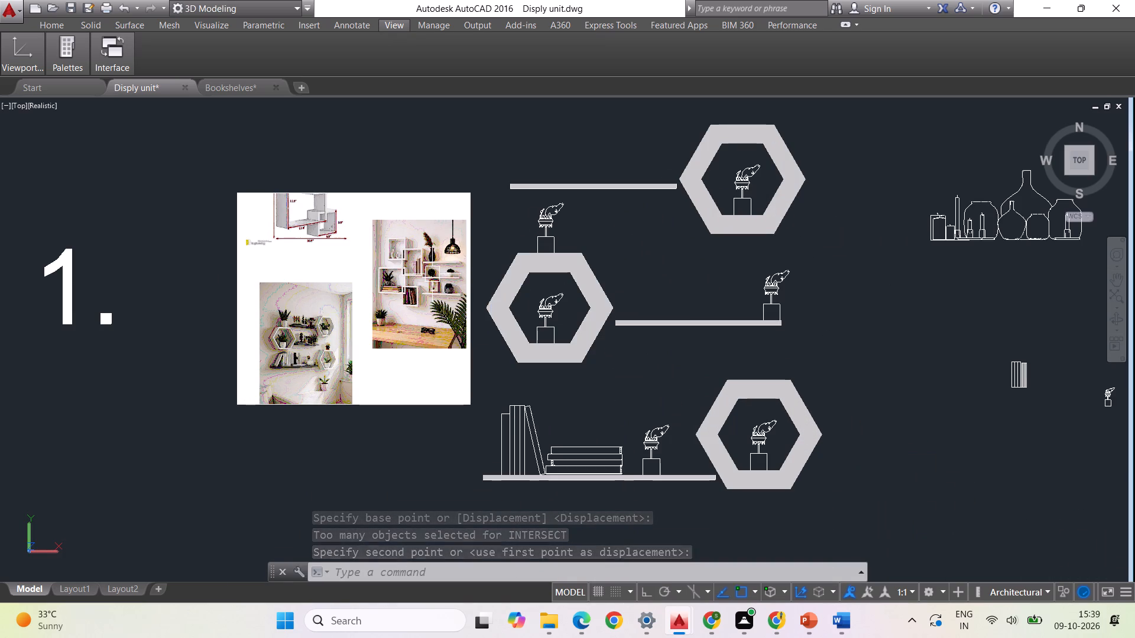
pyautogui.scroll(-1, 317, 275)
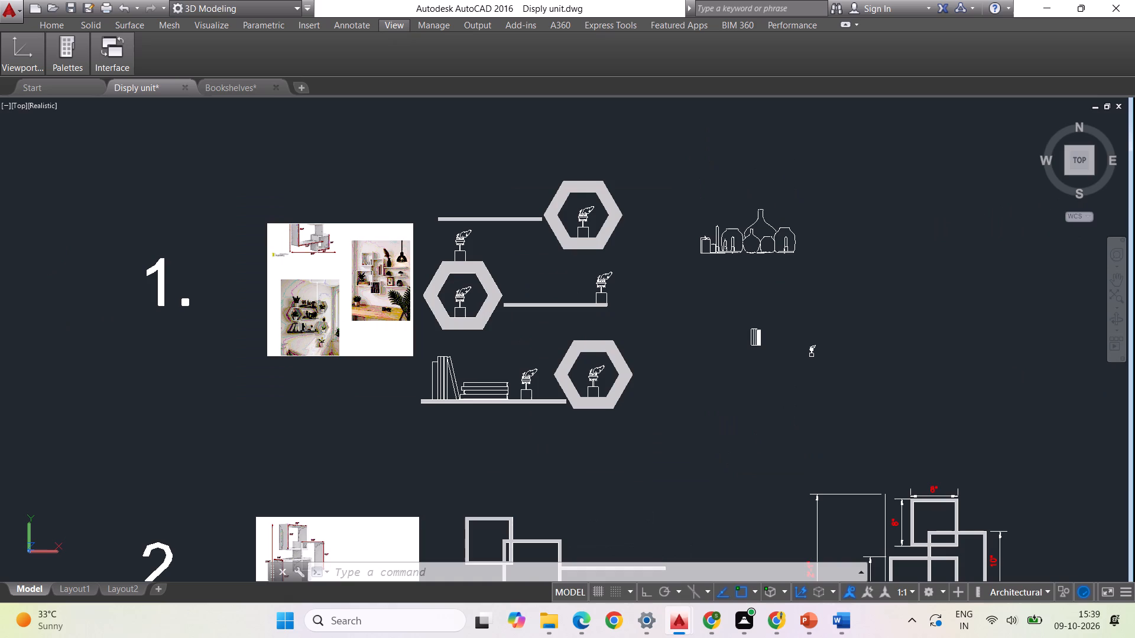
pyautogui.click(824, 266)
pyautogui.click(665, 191)
pyautogui.rightClick(664, 191)
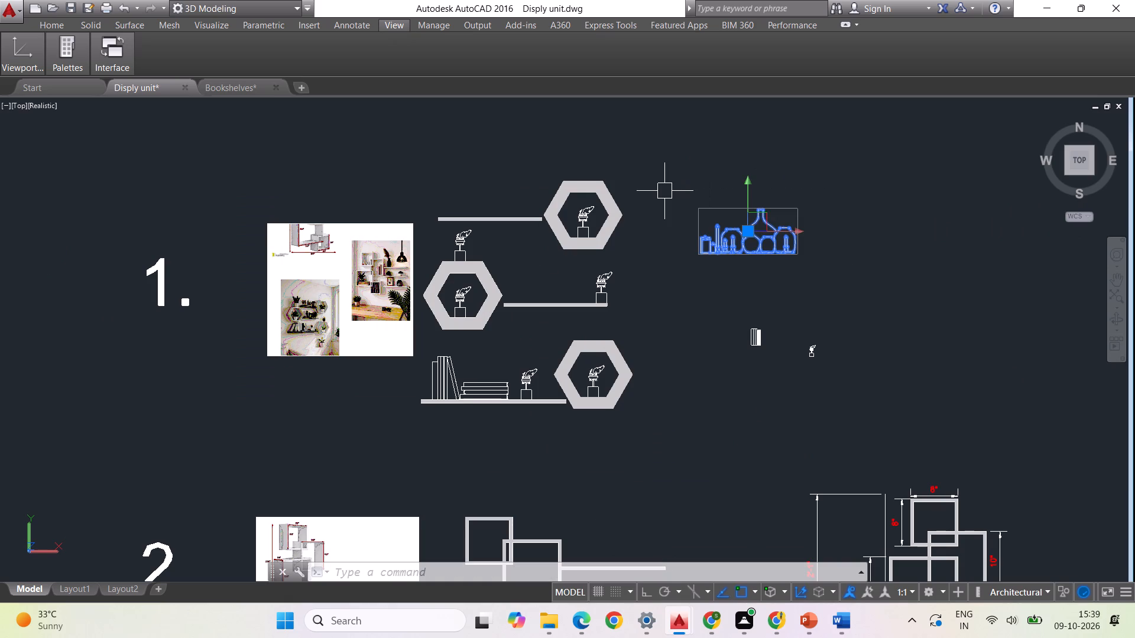
pyautogui.click(789, 131)
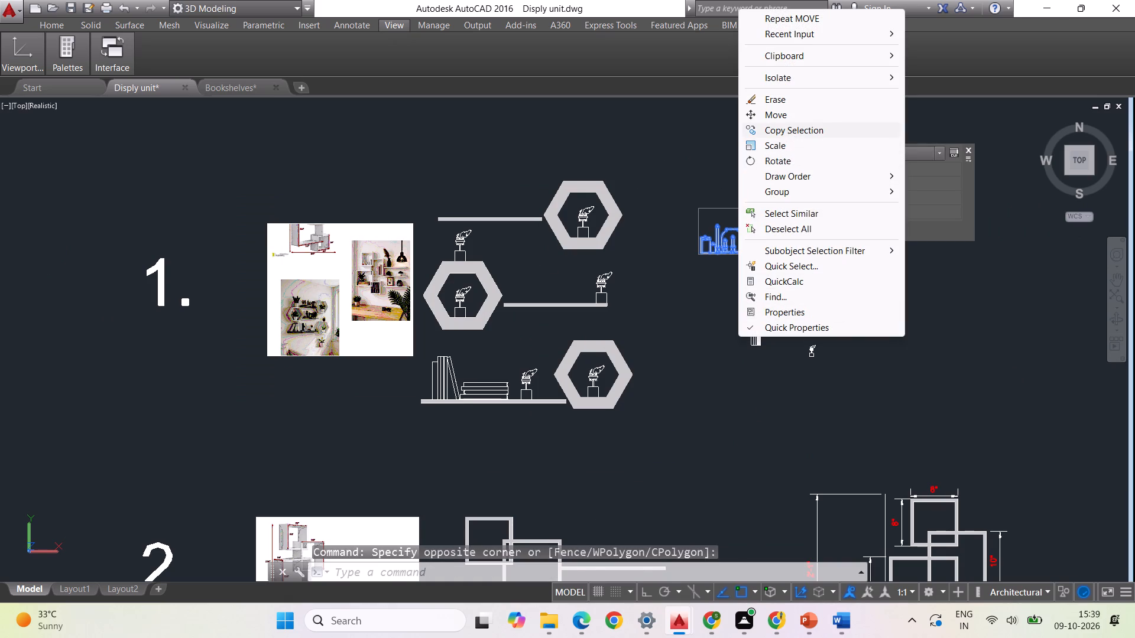
pyautogui.click(801, 256)
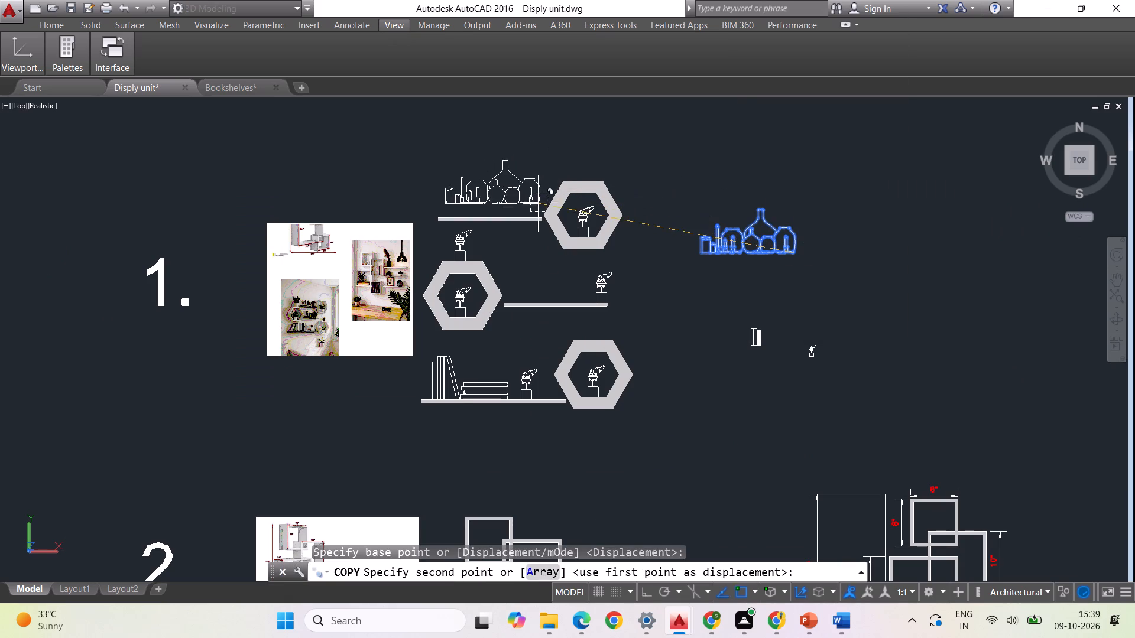
pyautogui.scroll(3, 534, 213)
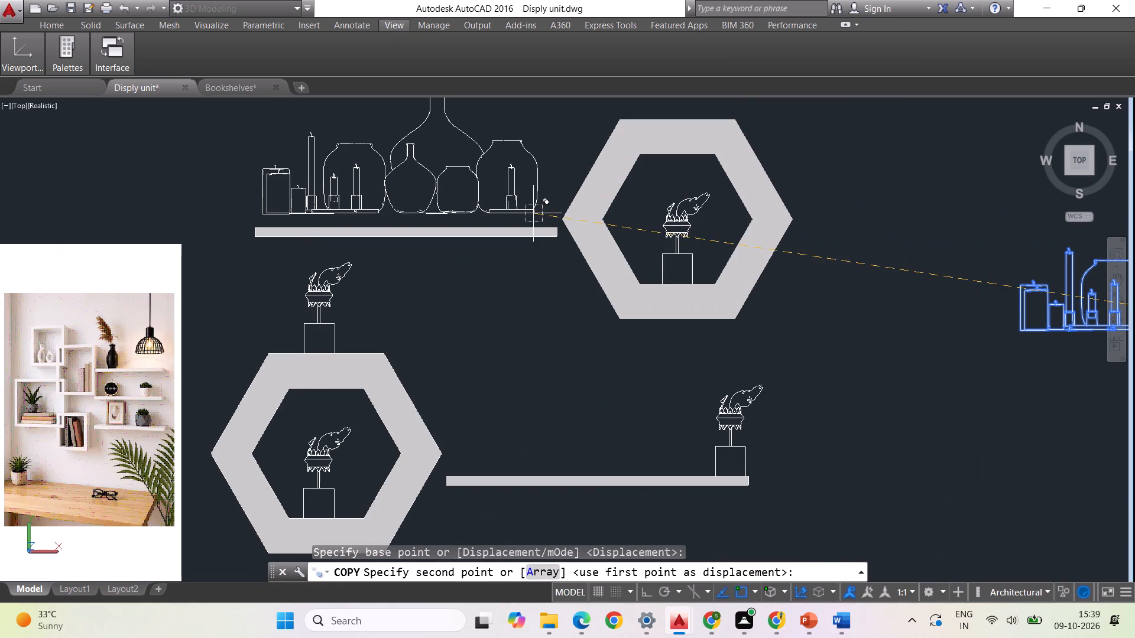
pyautogui.scroll(3, 542, 229)
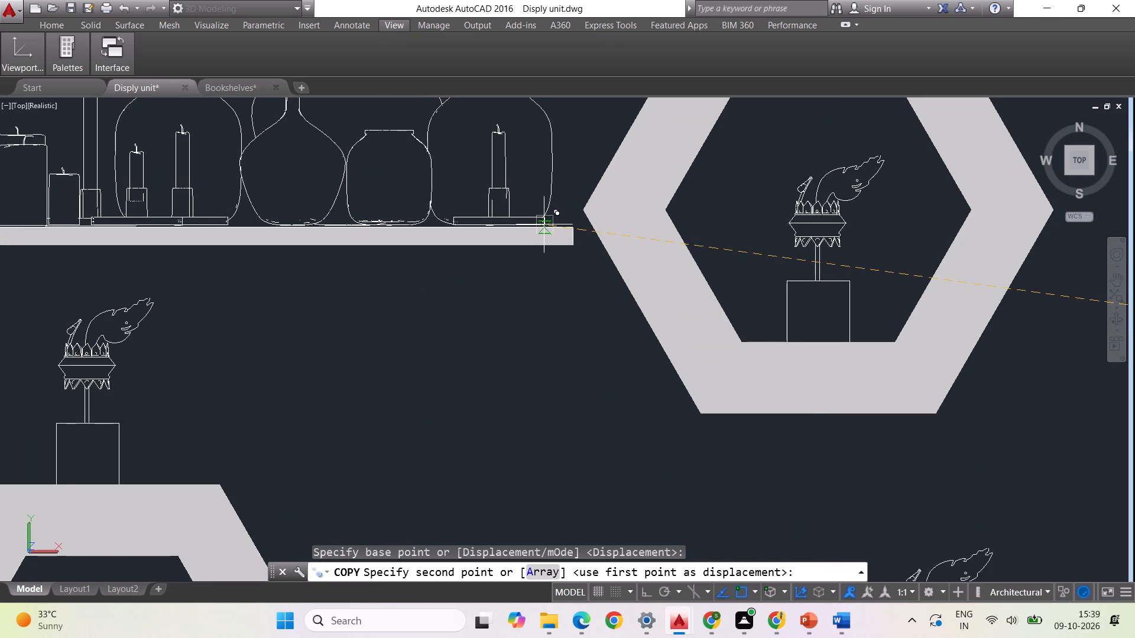
pyautogui.scroll(2, 544, 225)
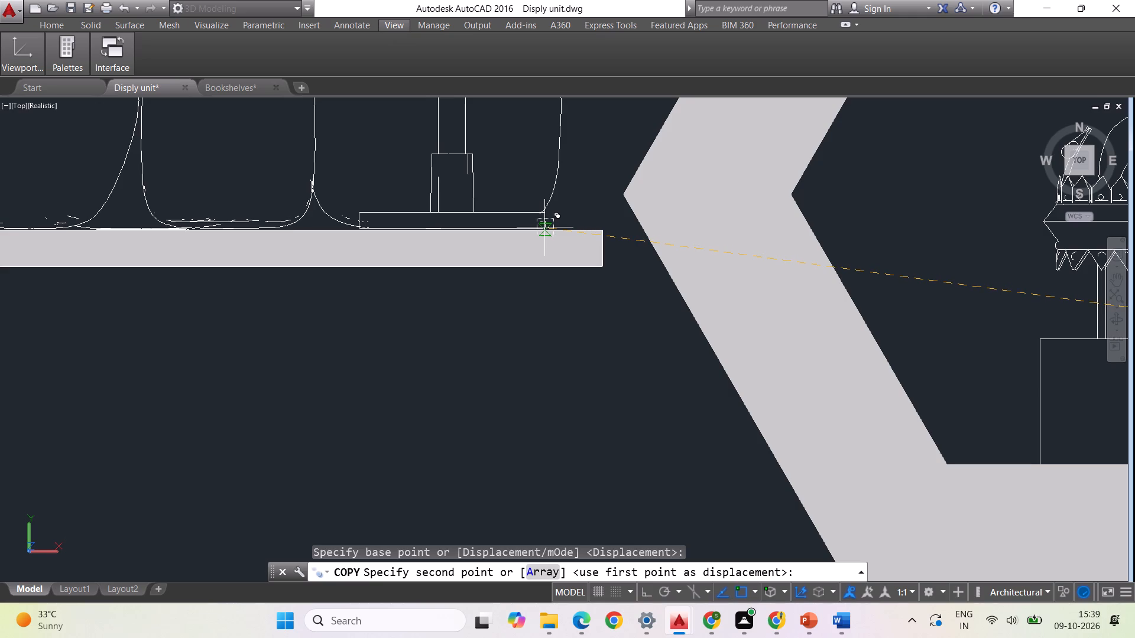
pyautogui.click(545, 229)
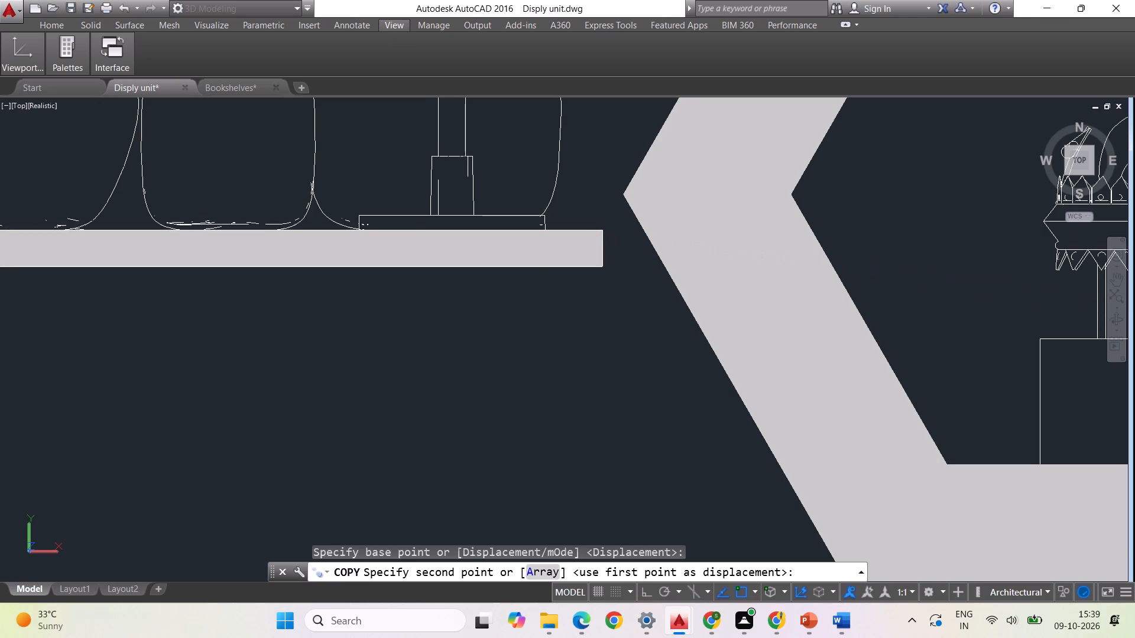
pyautogui.press('Escape')
# Examine the hexagonal shelf reference photo against the items placed on design 1 and the unfurnished shelves of design 2.
pyautogui.scroll(-4, 530, 241)
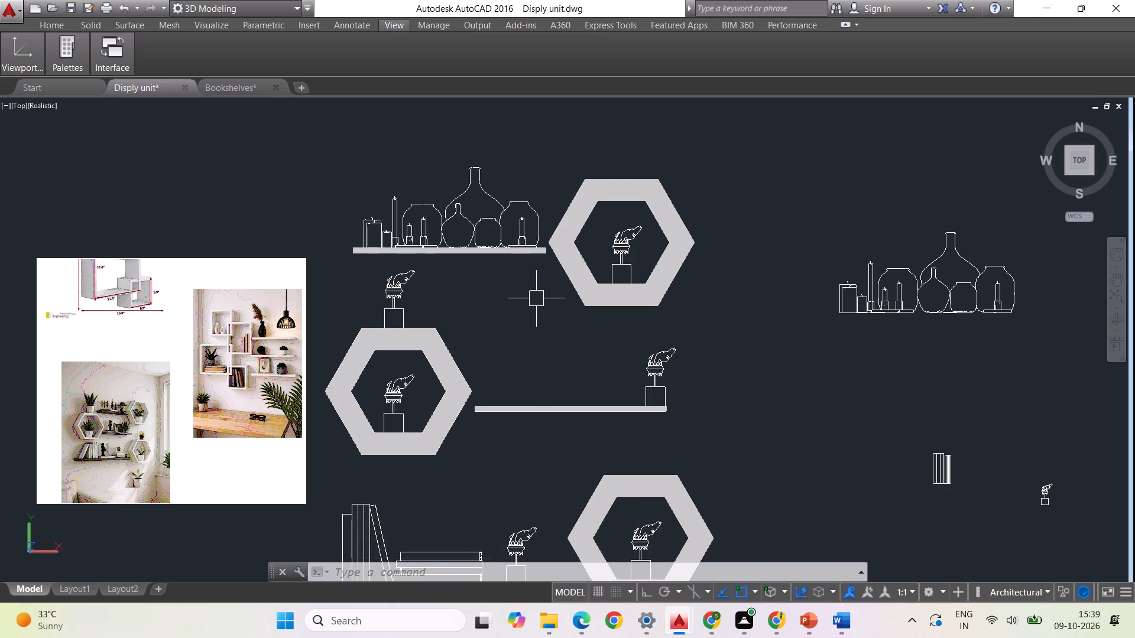
pyautogui.scroll(-1, 496, 296)
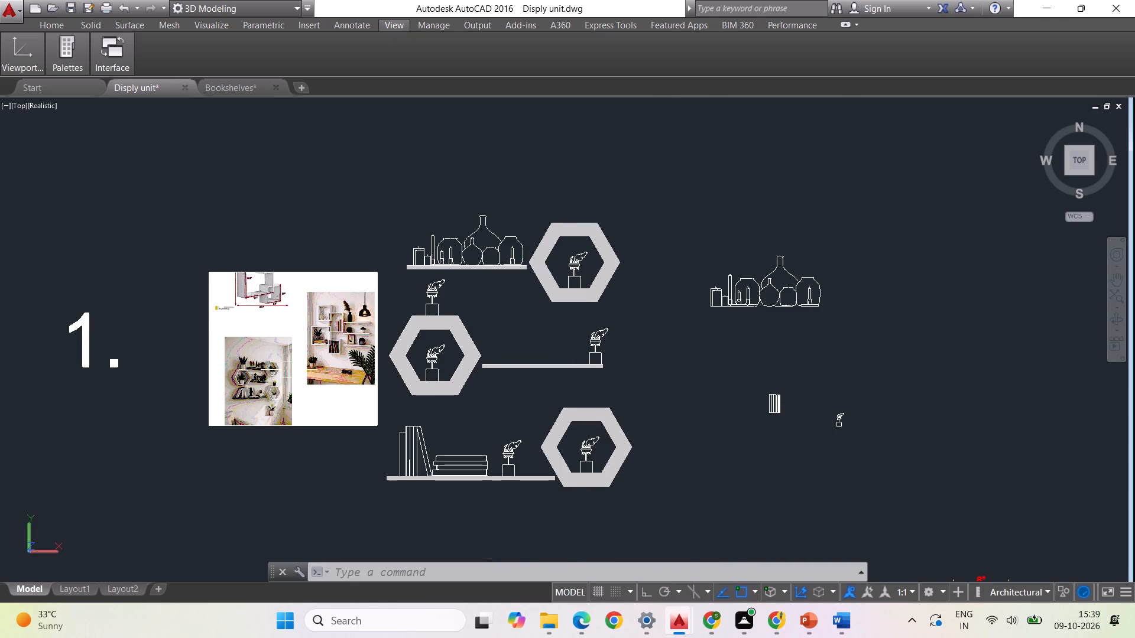
pyautogui.scroll(2, 288, 370)
pyautogui.scroll(3, 198, 381)
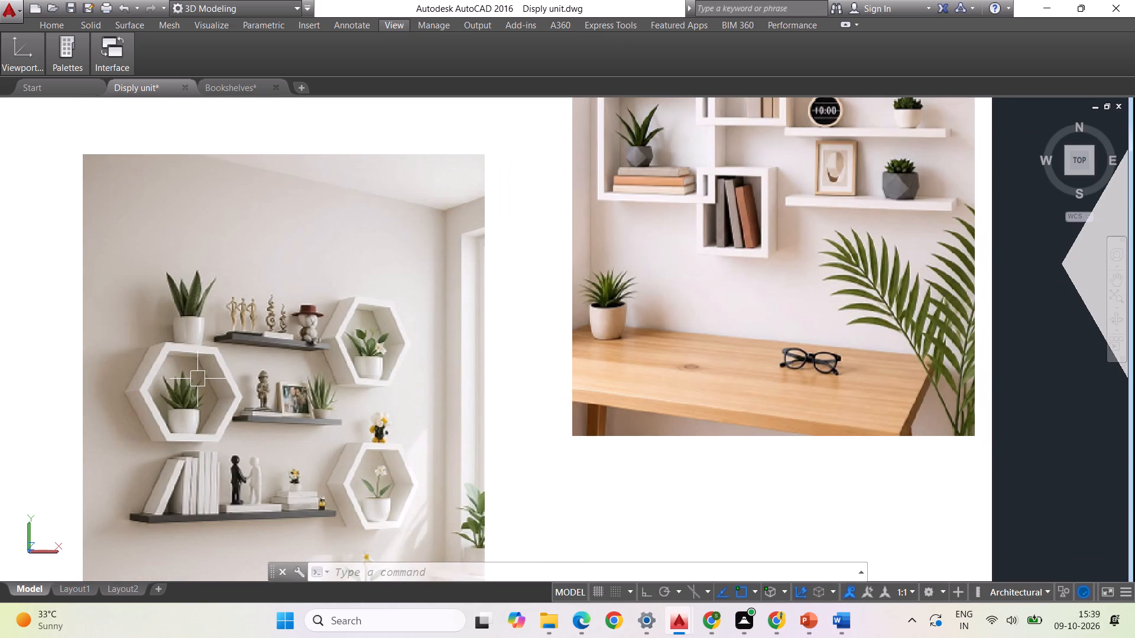
pyautogui.scroll(-2, 198, 379)
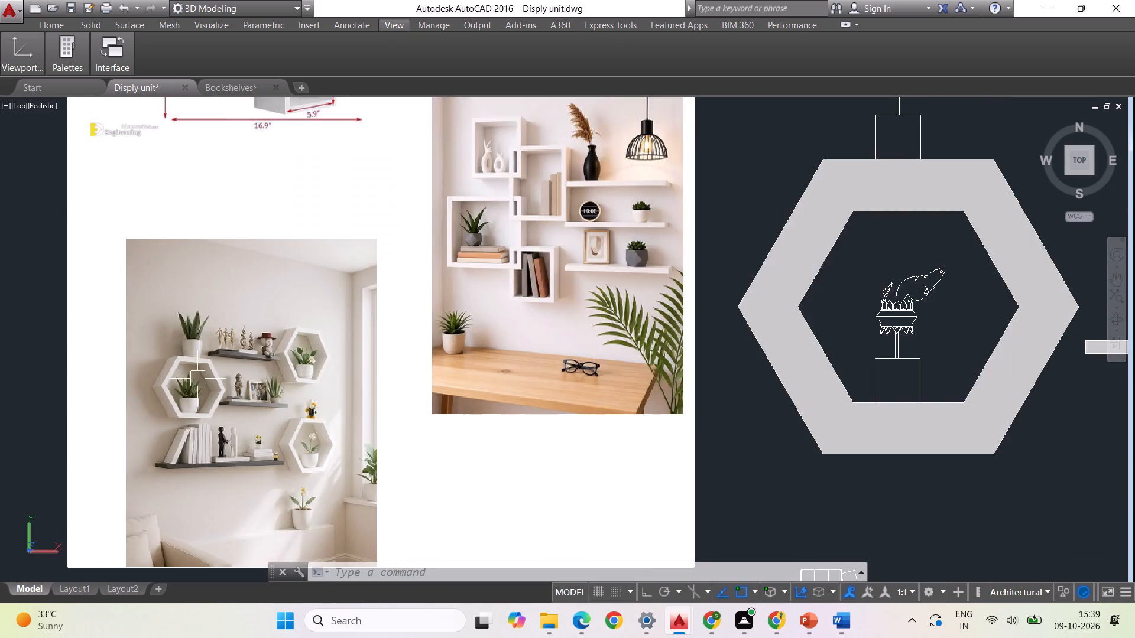
pyautogui.scroll(-1, 197, 378)
pyautogui.scroll(-1, 677, 324)
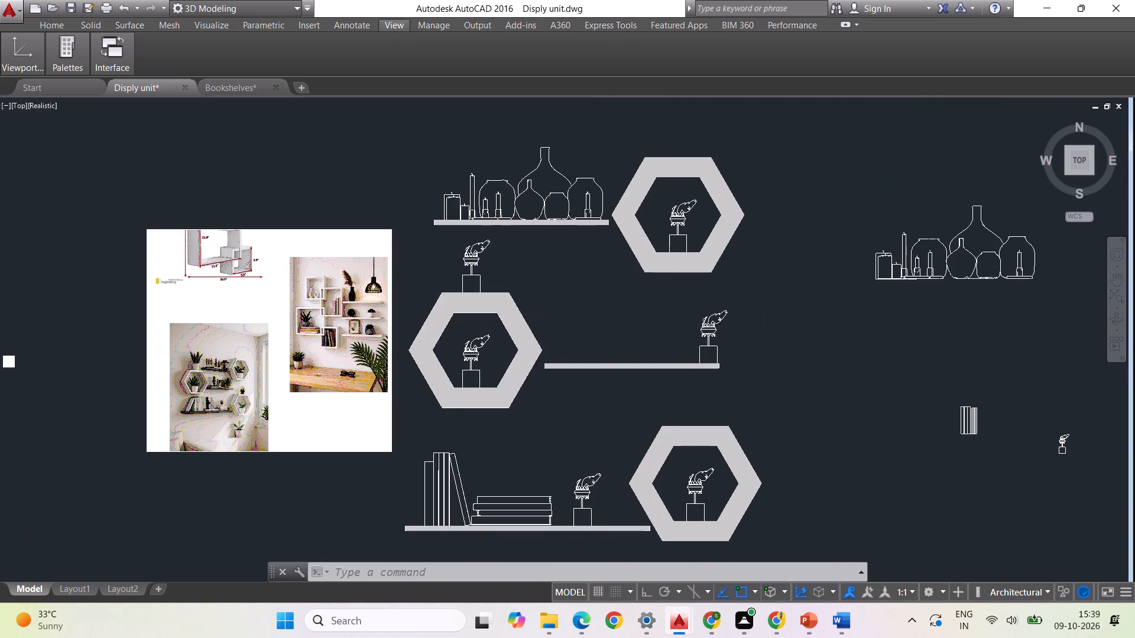
pyautogui.scroll(-1, 677, 324)
pyautogui.scroll(2, 815, 363)
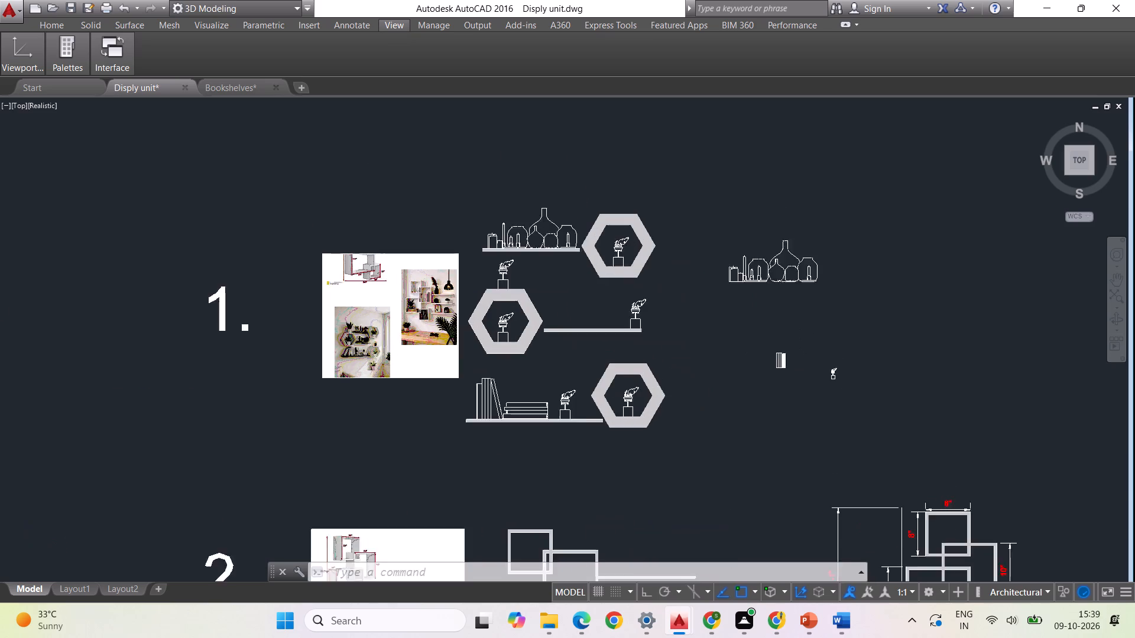
pyautogui.scroll(-2, 430, 402)
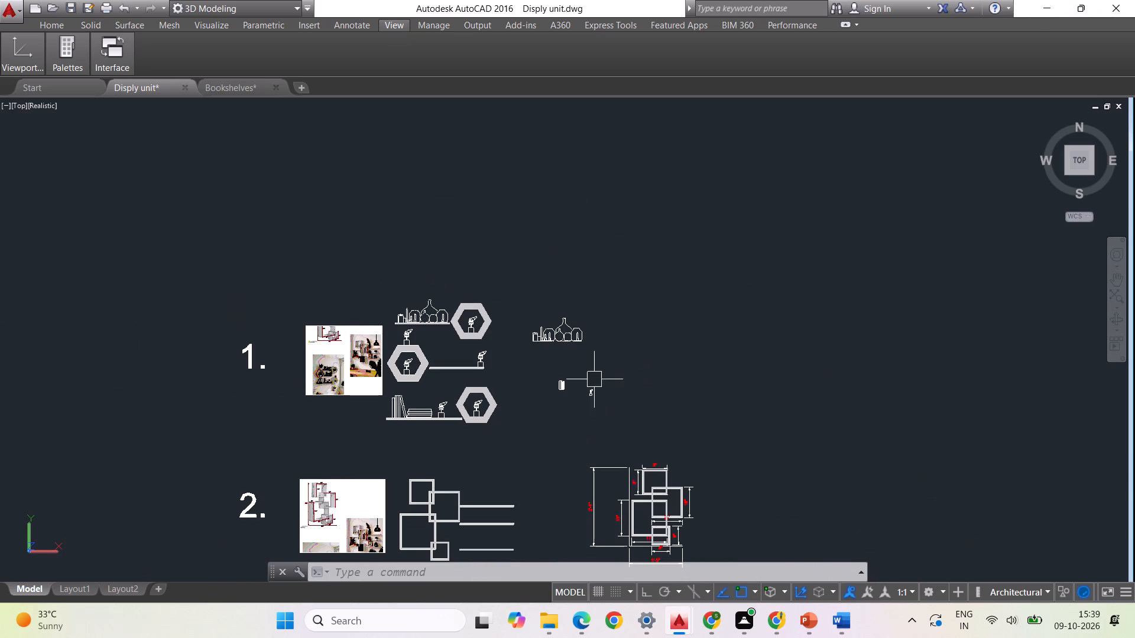
pyautogui.scroll(-1, 592, 346)
pyautogui.scroll(2, 763, 532)
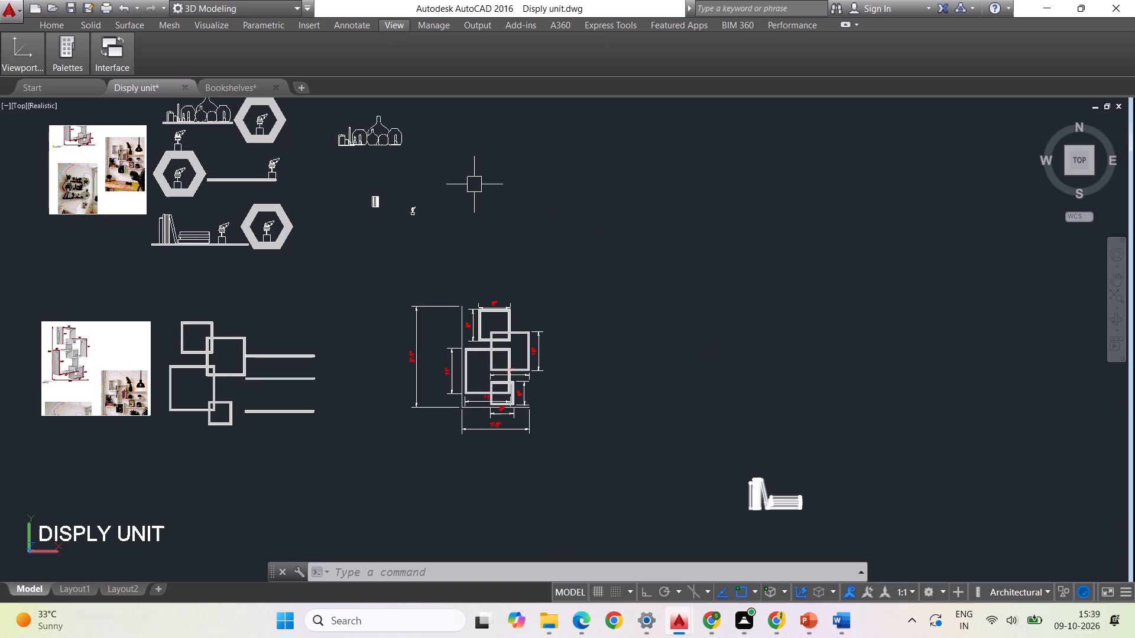
# Copy the stack of flat books beside the leaning book from Bookshelves into Disply unit, right of design 2's dimensioned squares.
pyautogui.click(225, 89)
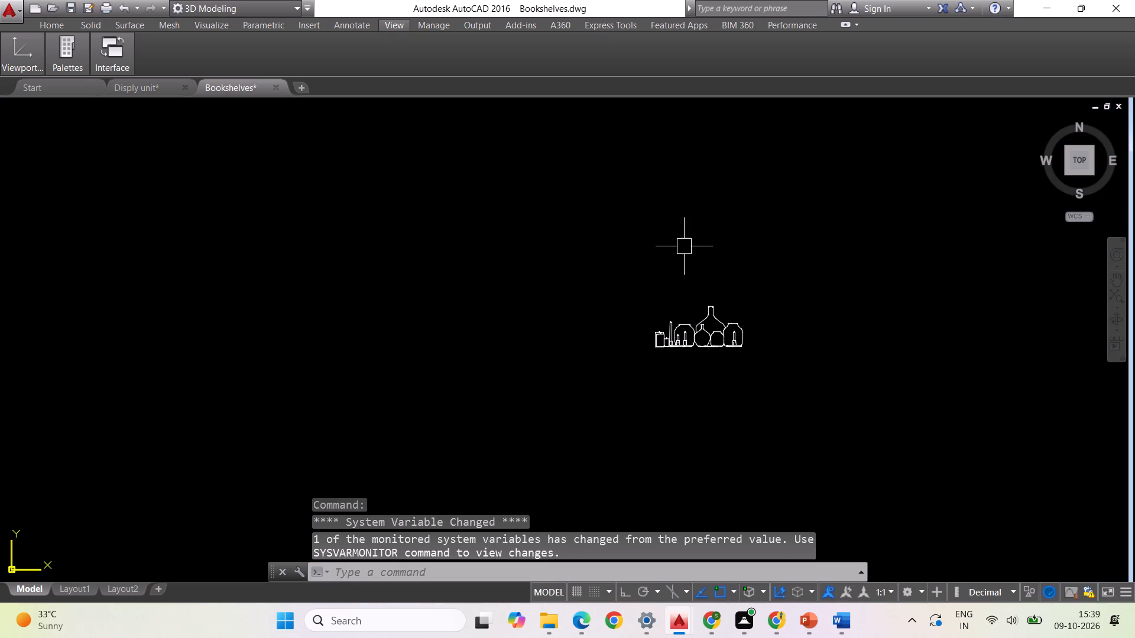
pyautogui.scroll(-3, 618, 238)
pyautogui.scroll(-1, 689, 317)
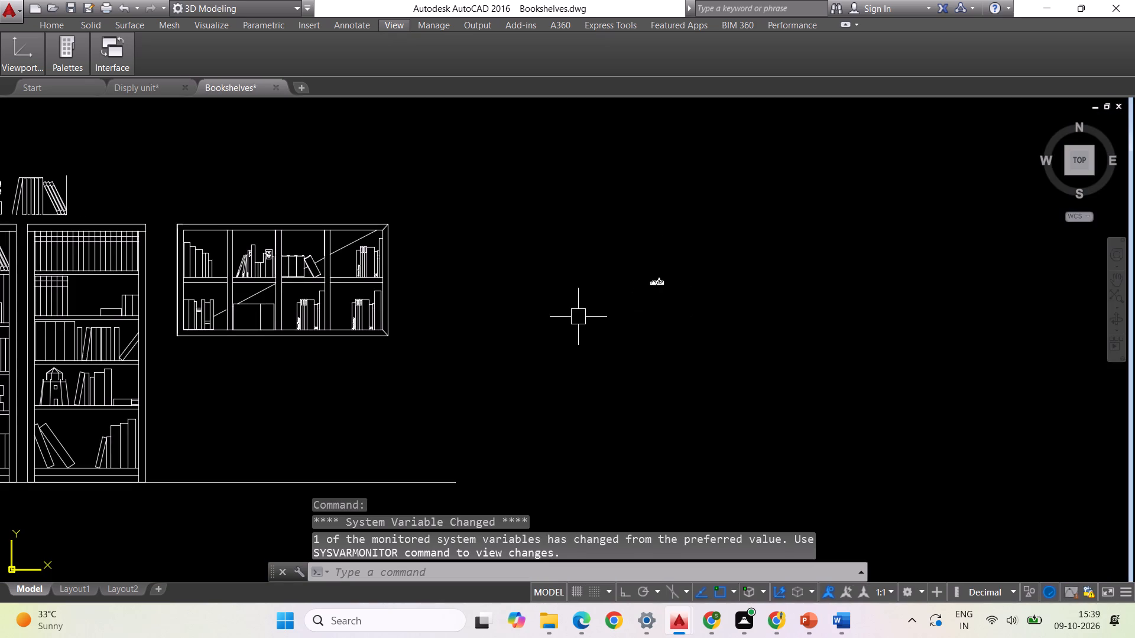
pyautogui.scroll(-1, 709, 333)
pyautogui.scroll(3, 219, 372)
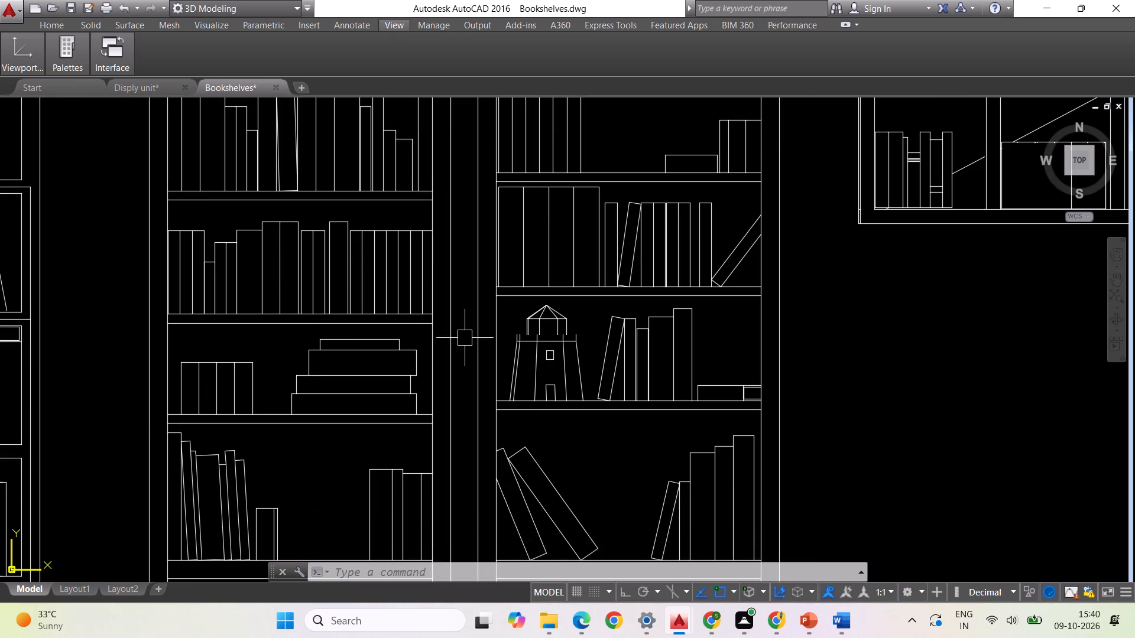
pyautogui.scroll(-2, 475, 336)
pyautogui.scroll(3, 258, 373)
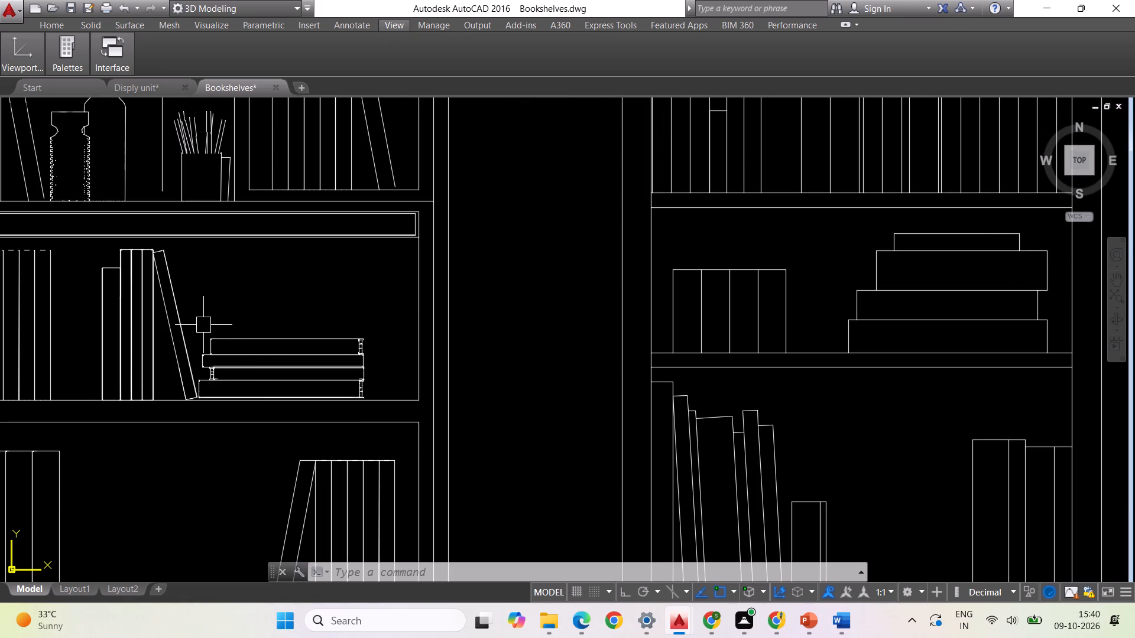
pyautogui.click(194, 319)
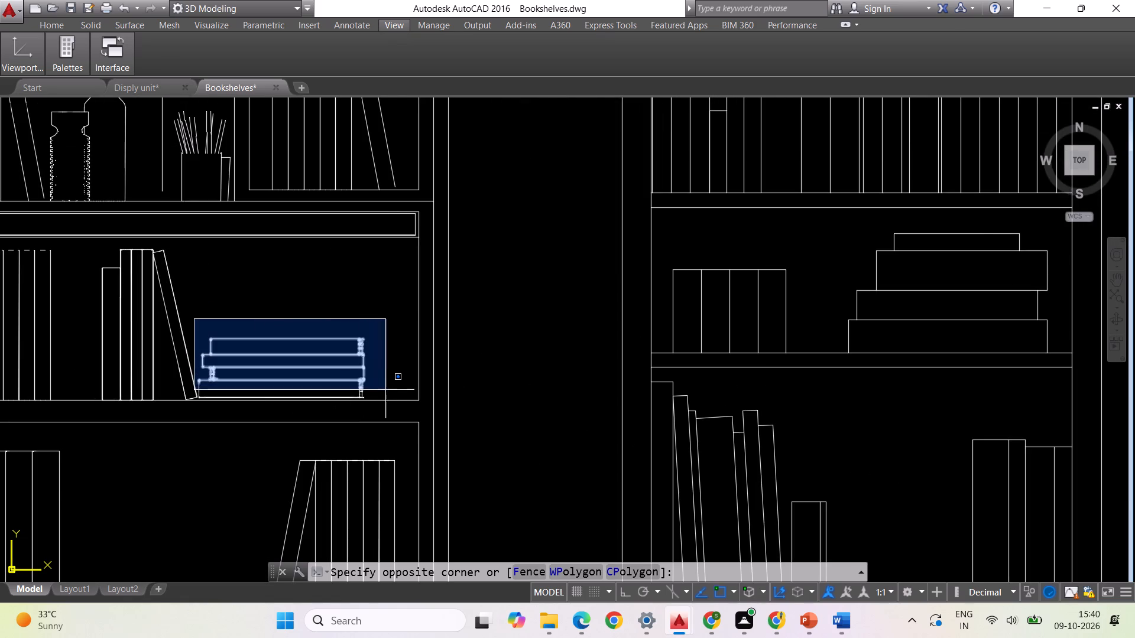
pyautogui.scroll(3, 388, 396)
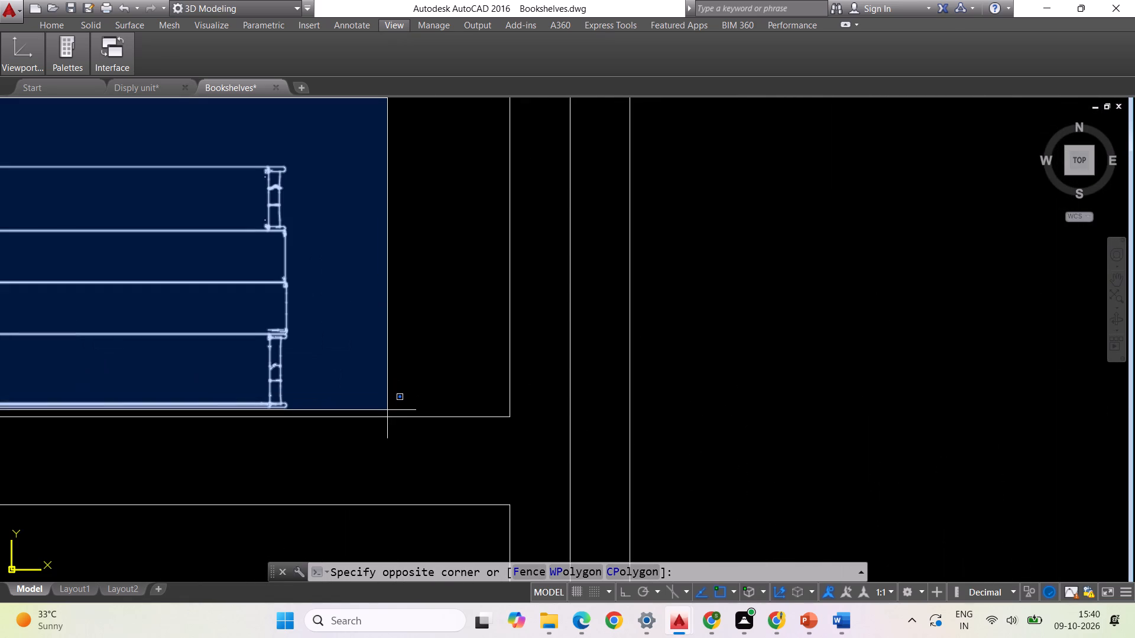
pyautogui.click(387, 412)
pyautogui.scroll(-1, 356, 353)
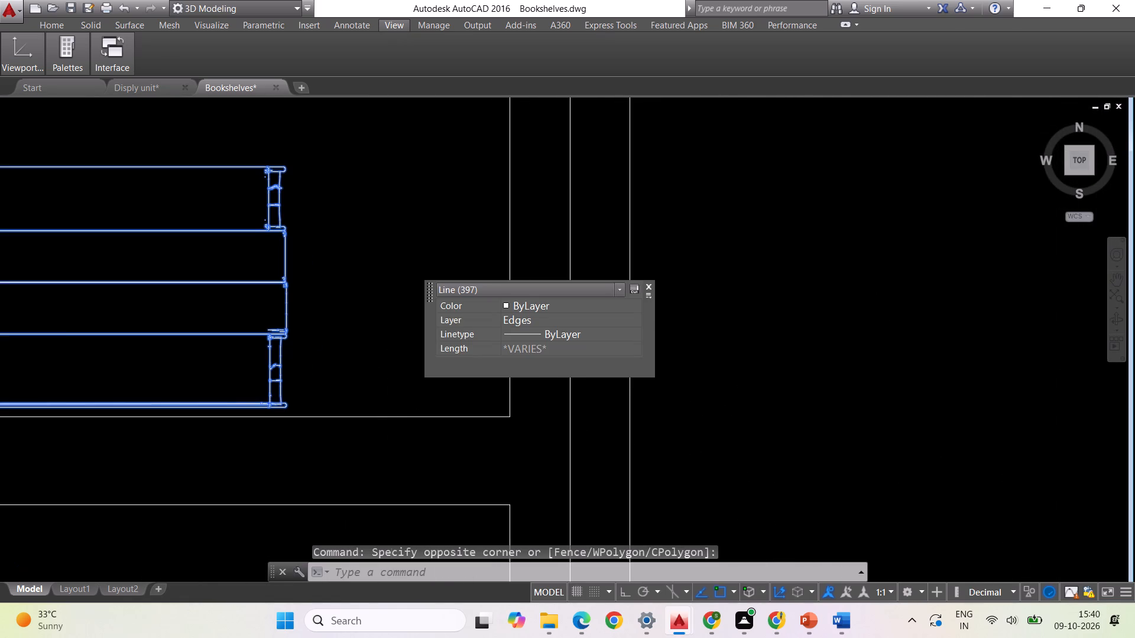
pyautogui.scroll(-3, 356, 353)
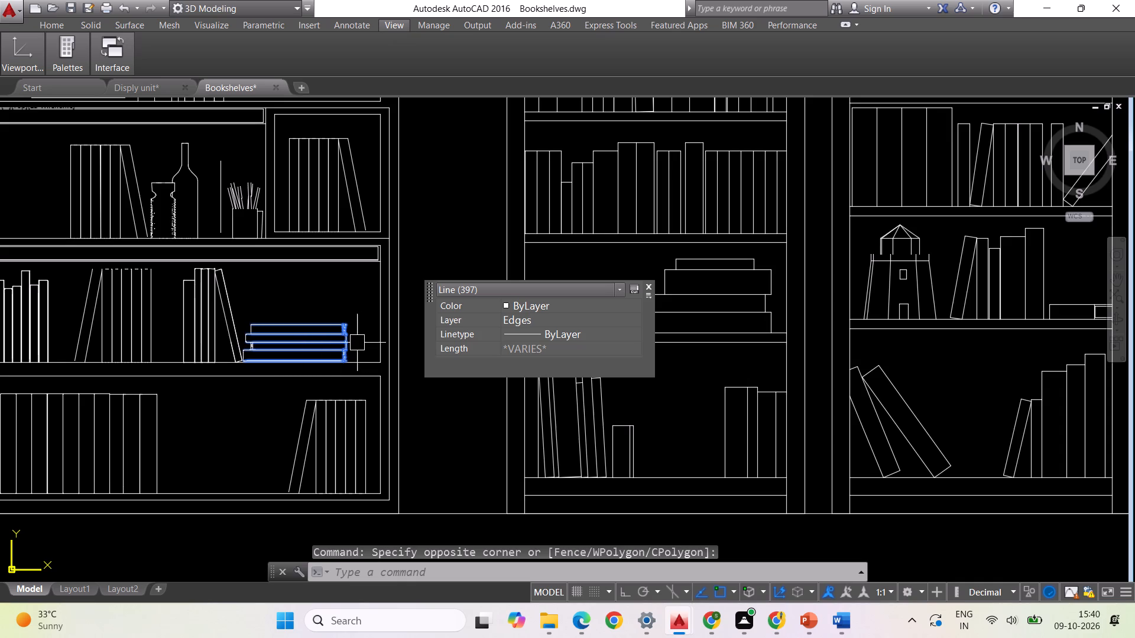
pyautogui.hotkey('ctrl', 'c')
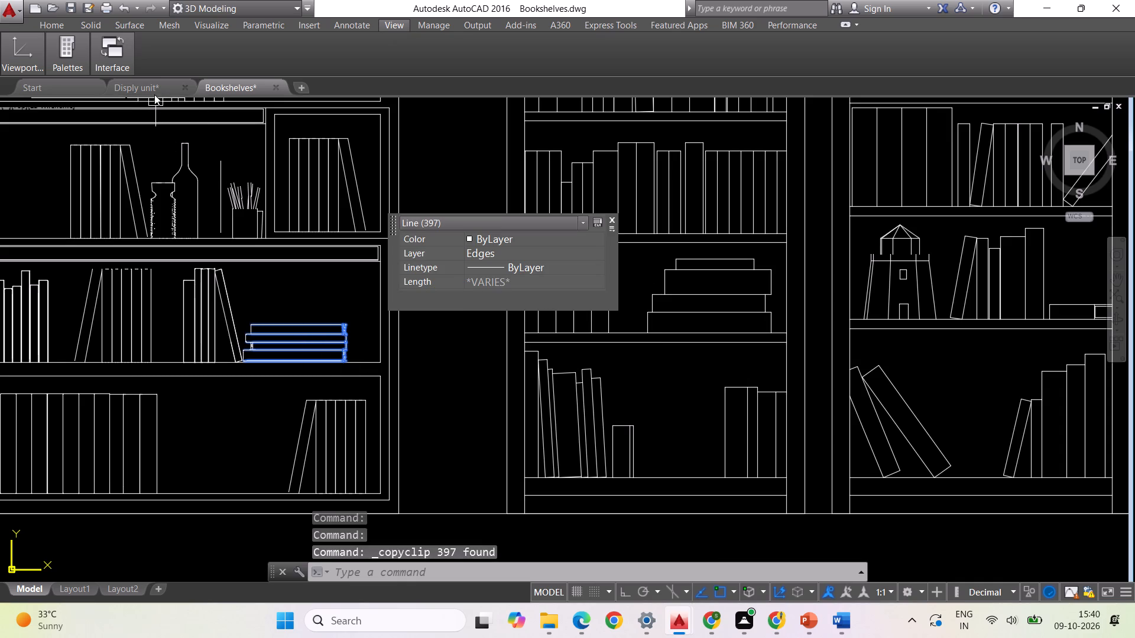
pyautogui.click(153, 90)
pyautogui.click(691, 339)
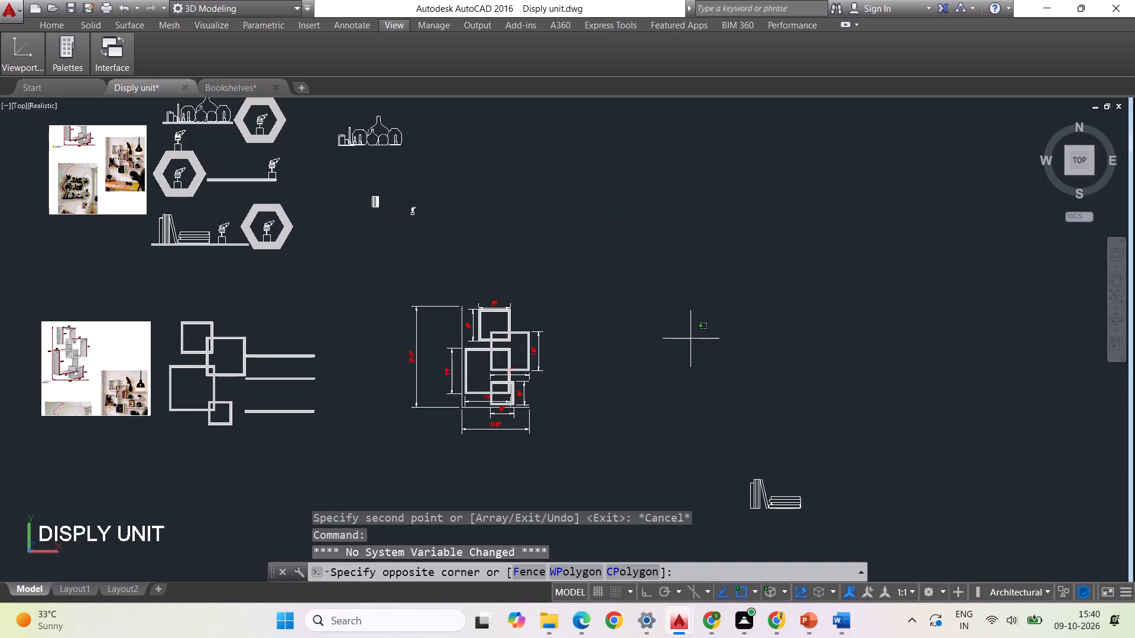
pyautogui.hotkey('ctrl', 'v')
pyautogui.click(628, 364)
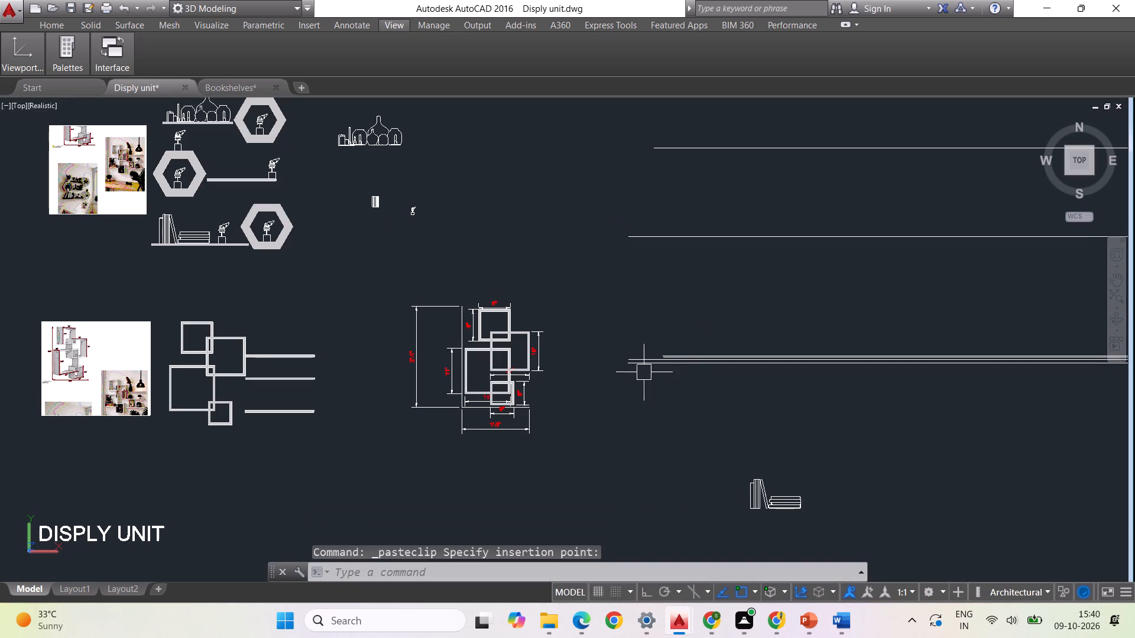
# Scale the pasted flat-book stack by reference from its bottom right corner, taking its full base length, down to roughly a third.
pyautogui.scroll(-3, 594, 375)
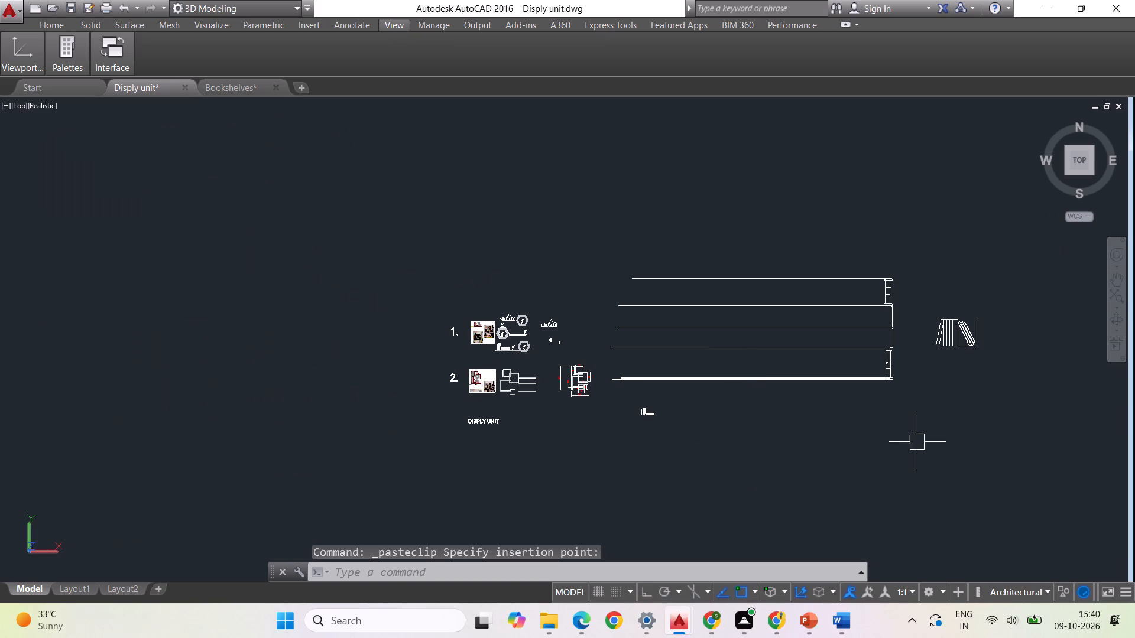
pyautogui.moveTo(928, 444); pyautogui.dragTo(922, 430)
pyautogui.click(690, 240)
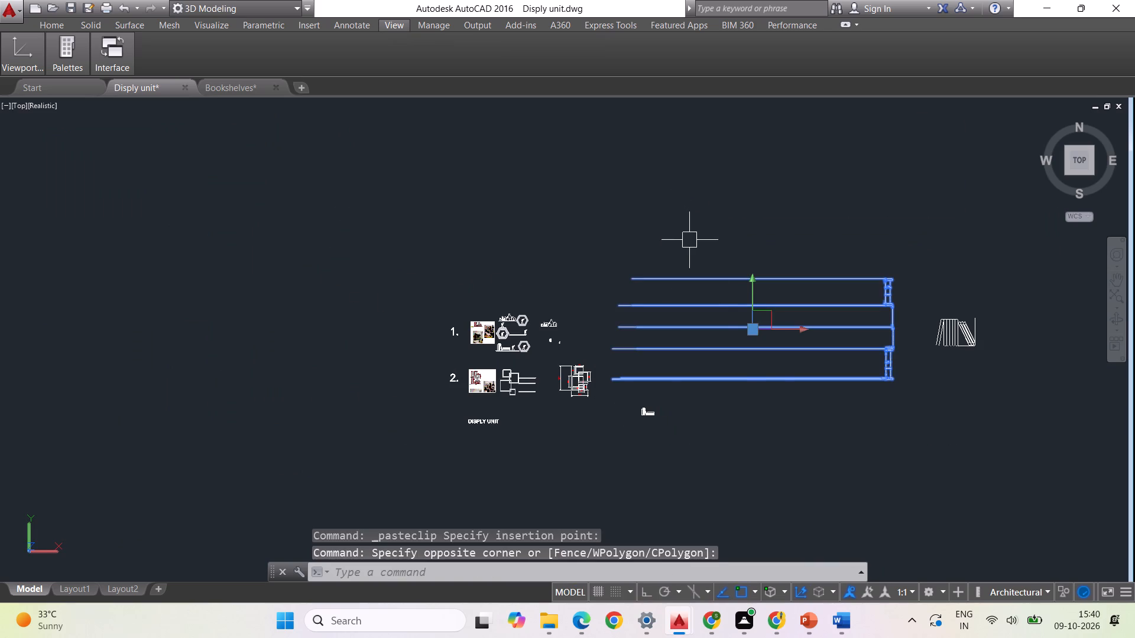
pyautogui.write('SC')
pyautogui.write('ALE')
pyautogui.press('Return')
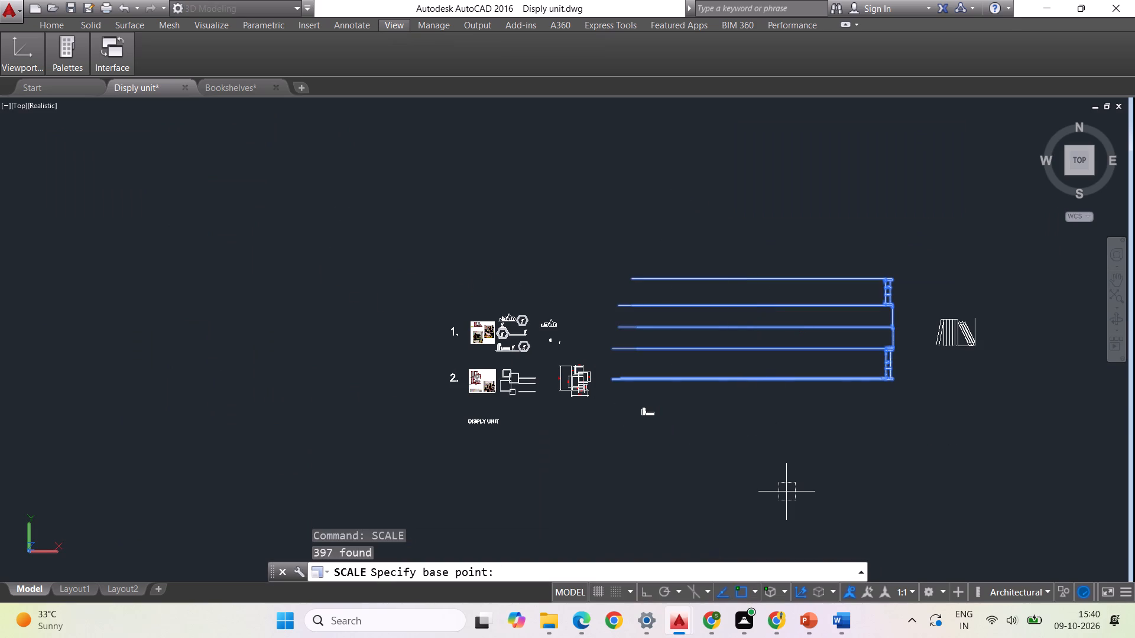
pyautogui.click(887, 382)
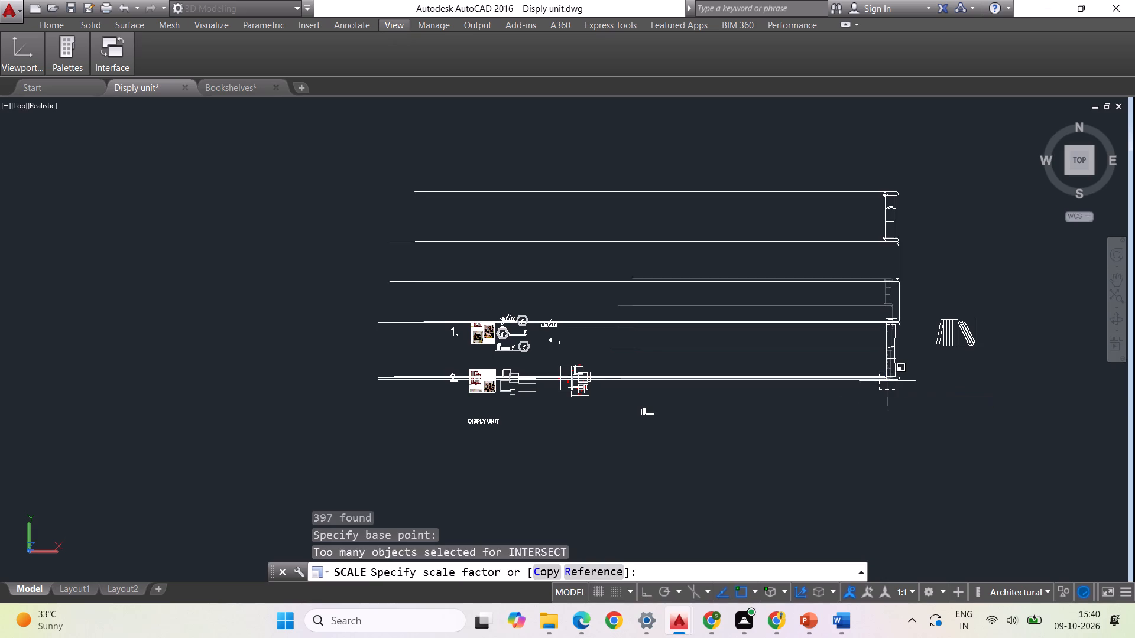
pyautogui.click(581, 571)
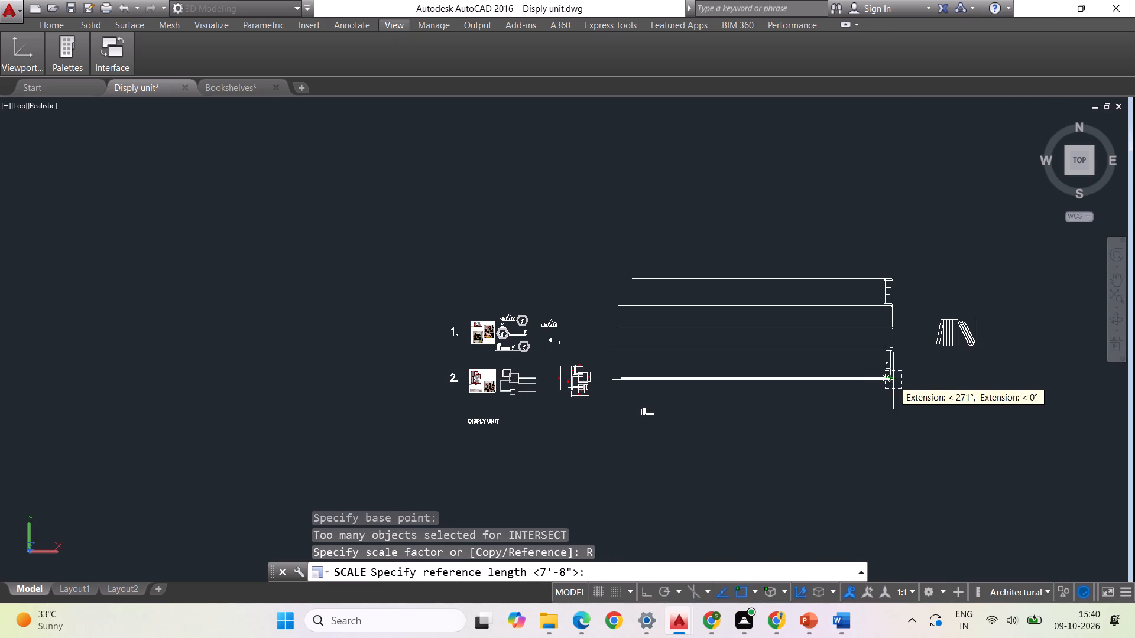
pyautogui.scroll(3, 893, 380)
pyautogui.click(894, 381)
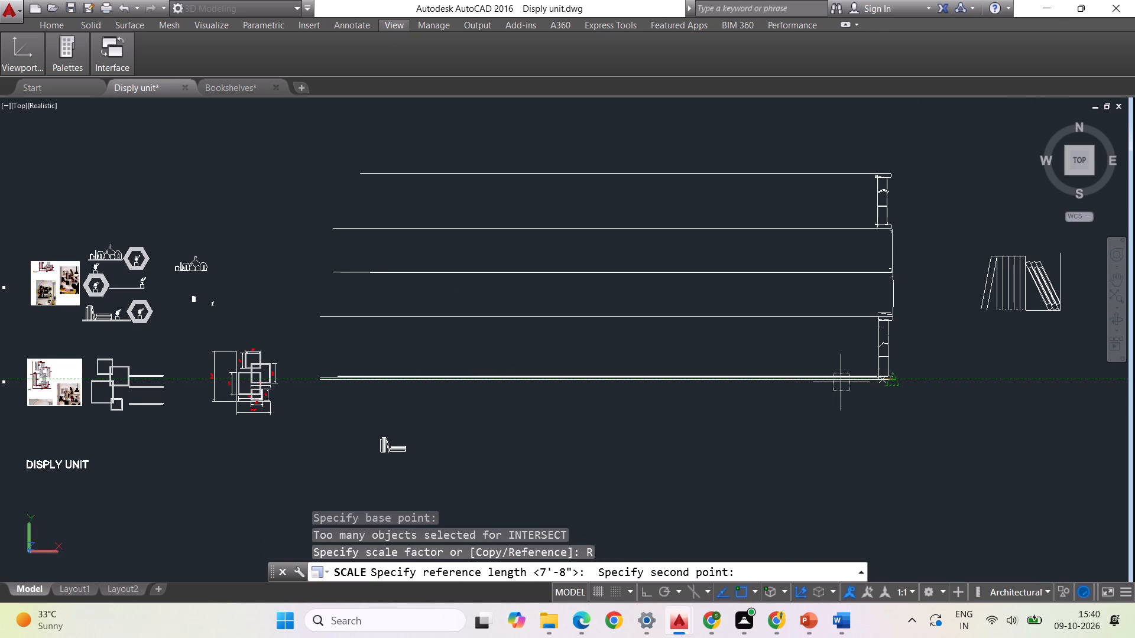
pyautogui.scroll(-2, 955, 386)
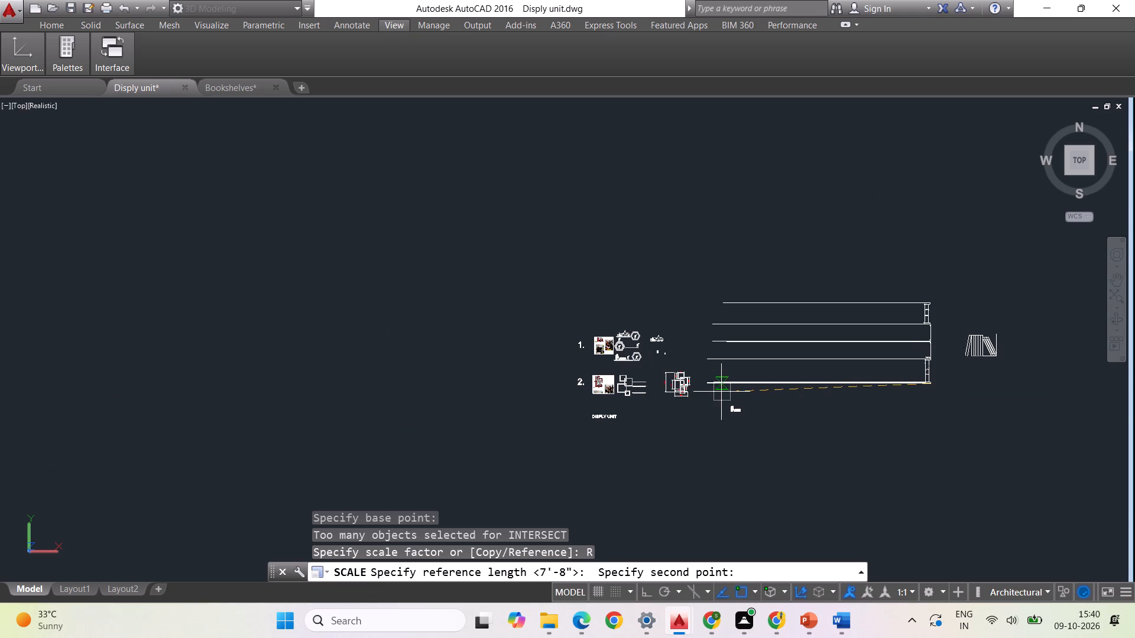
pyautogui.scroll(7, 720, 392)
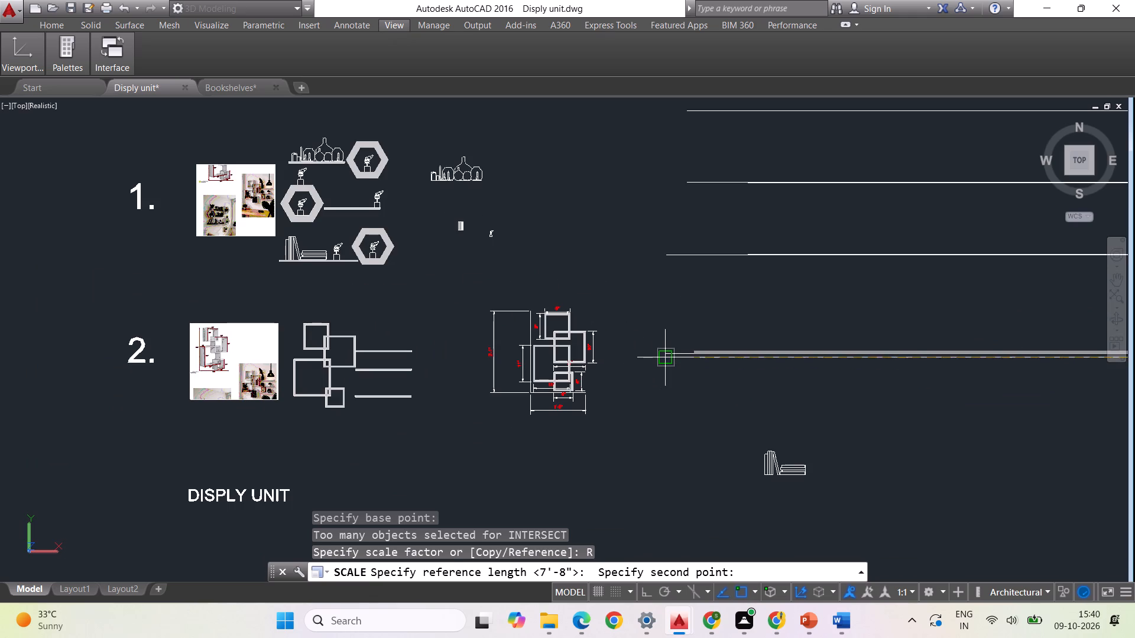
pyautogui.click(668, 359)
pyautogui.scroll(-4, 547, 375)
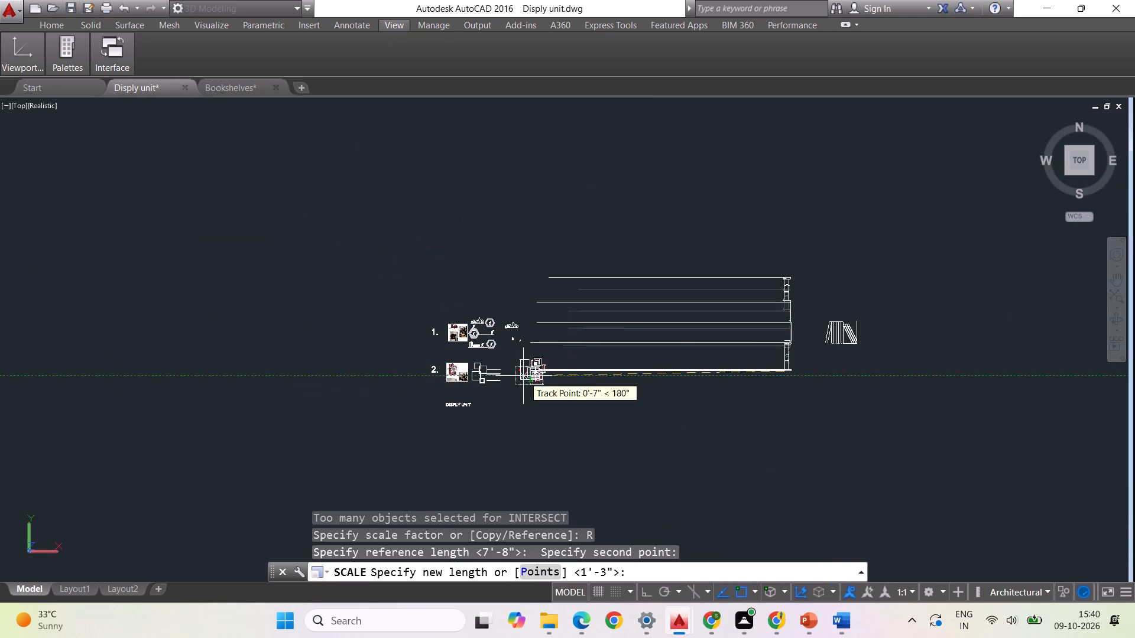
pyautogui.click(711, 353)
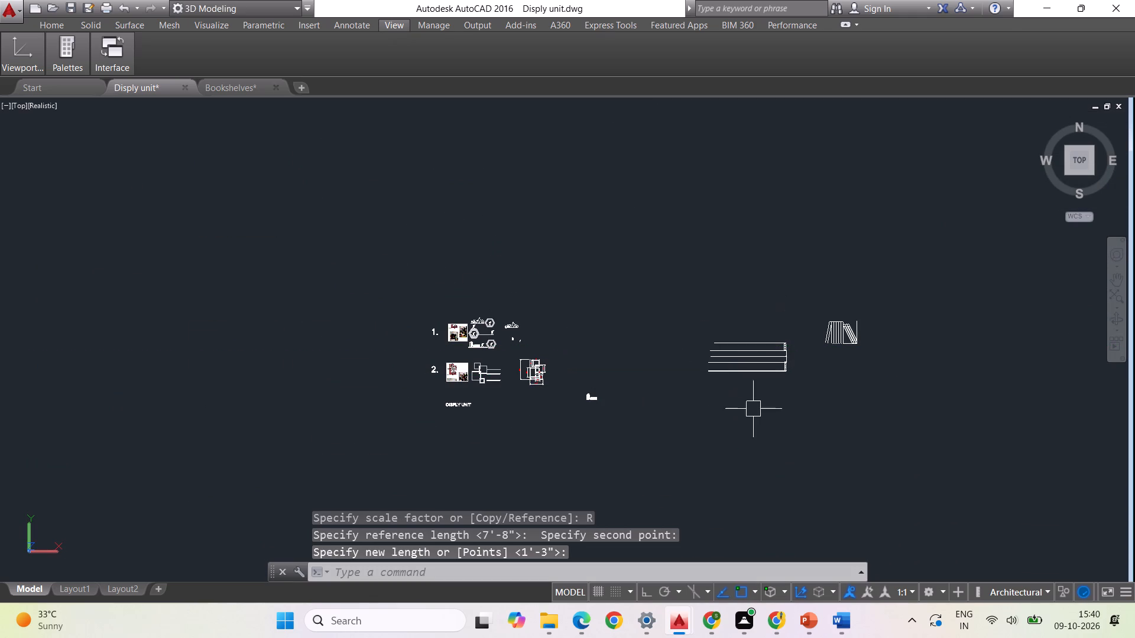
pyautogui.press('Escape')
# Draw a vertical line about 6'-9" up from the bottom left endpoint of the flat-book stack.
pyautogui.scroll(3, 763, 353)
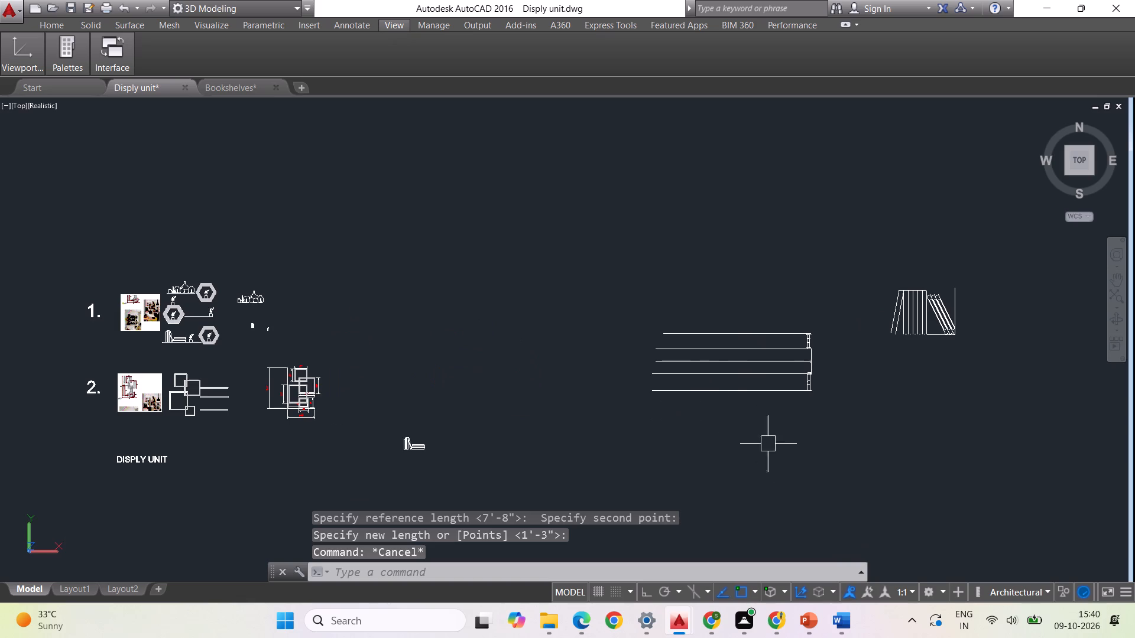
pyautogui.scroll(-1, 708, 395)
pyautogui.press('l')
pyautogui.press('Return')
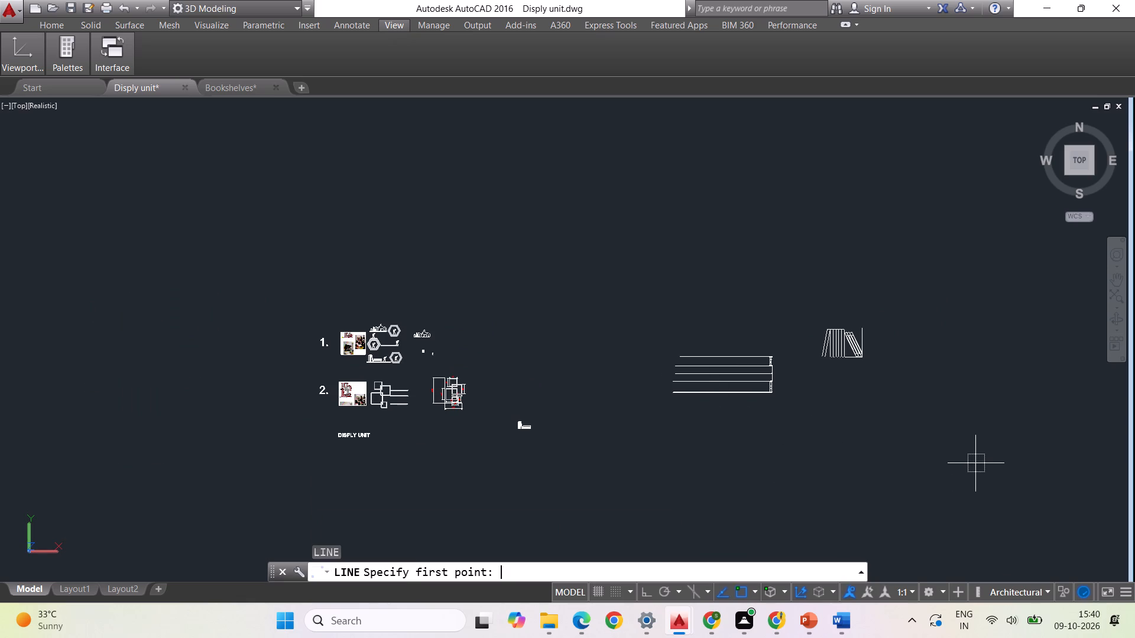
pyautogui.scroll(3, 673, 406)
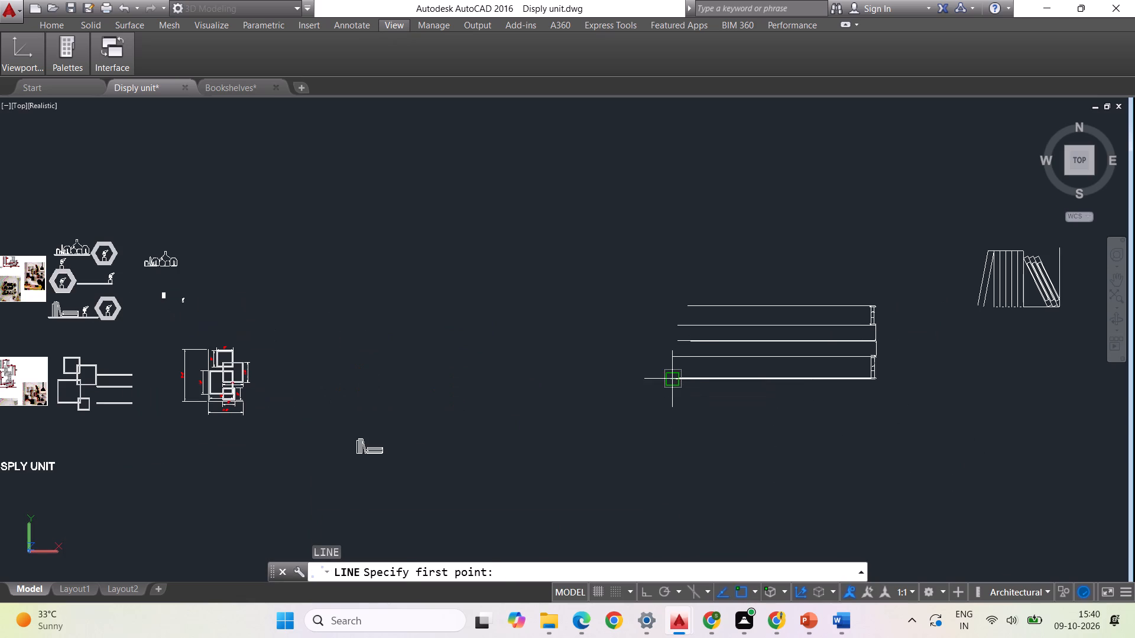
pyautogui.click(671, 381)
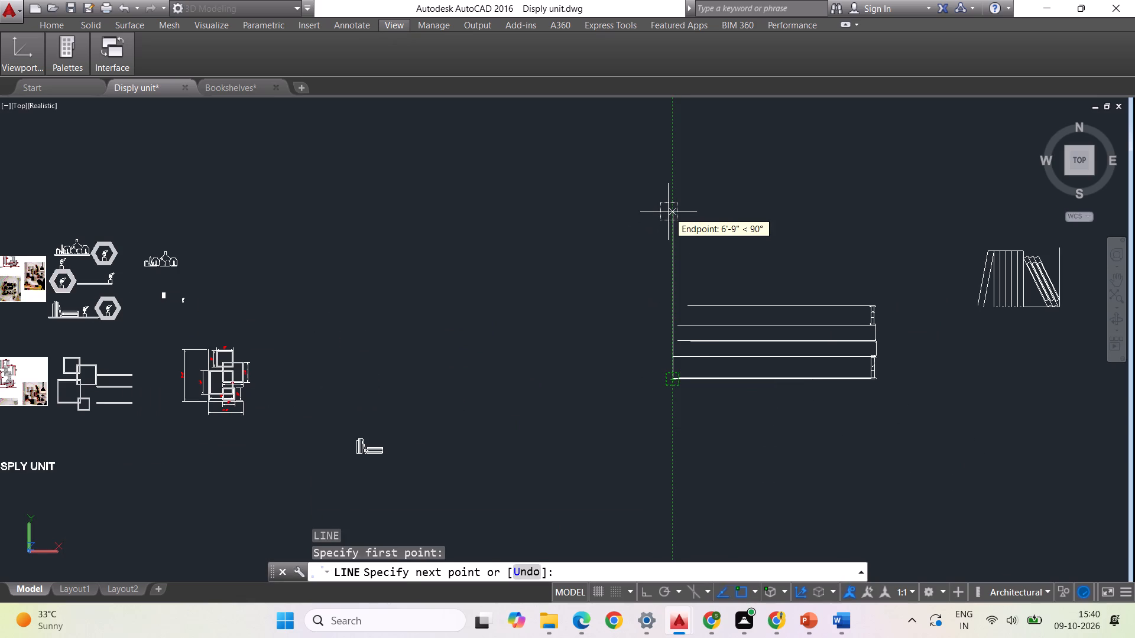
pyautogui.click(669, 212)
pyautogui.press('Escape')
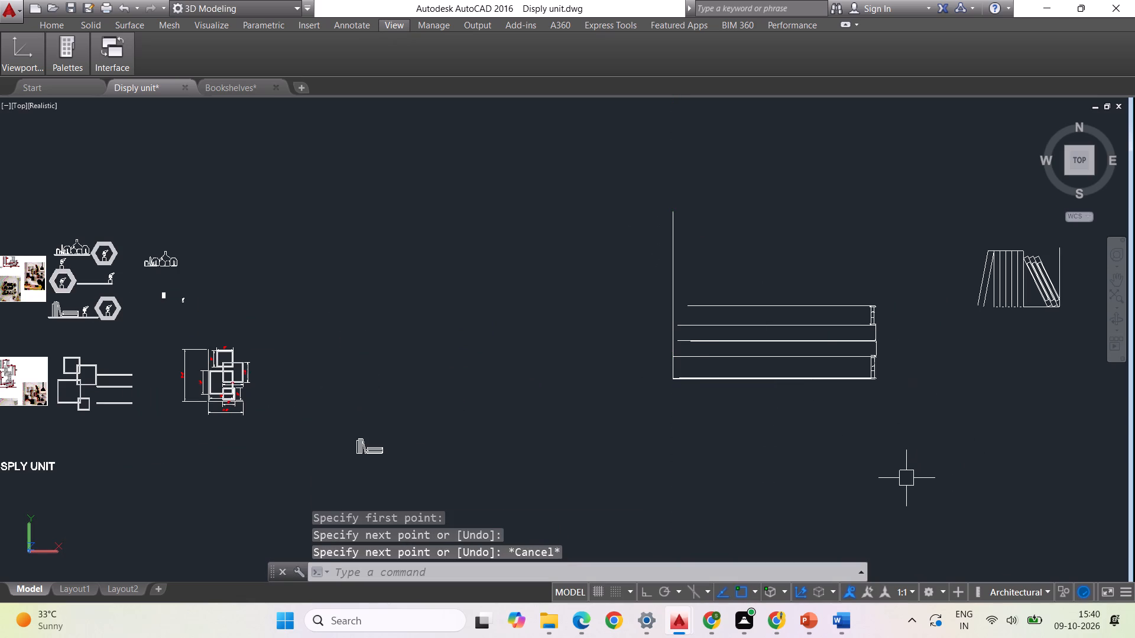
pyautogui.press('Escape')
pyautogui.press('Escape')
# Fillet the stack's top line and the new vertical line with zero radius to form a square corner.
pyautogui.press('f')
pyautogui.press('Return')
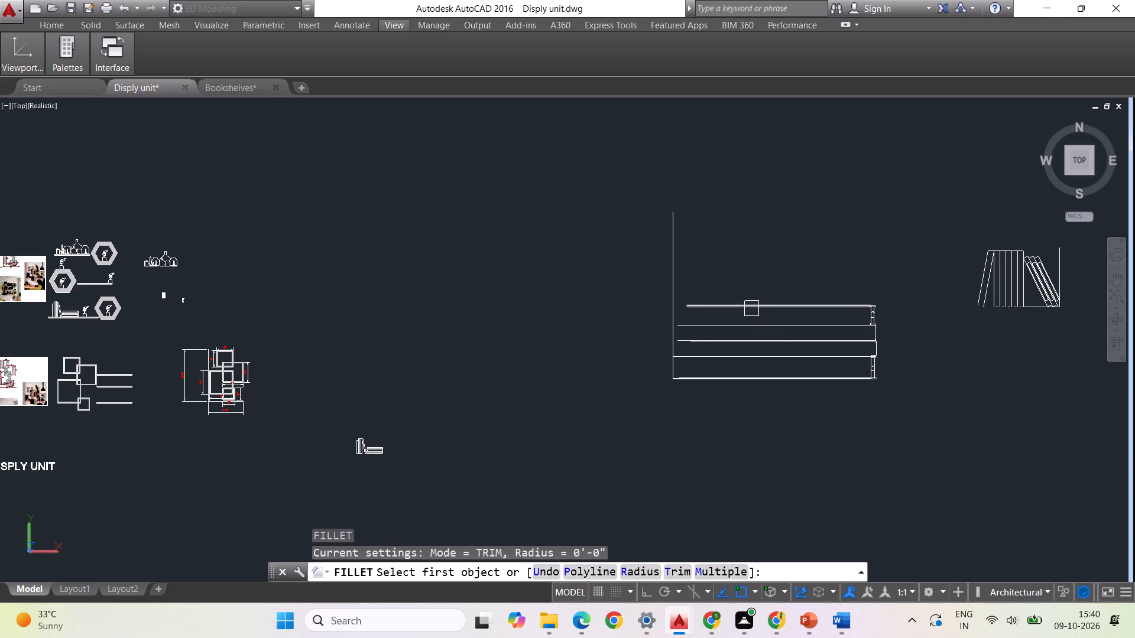
pyautogui.click(752, 309)
pyautogui.click(674, 316)
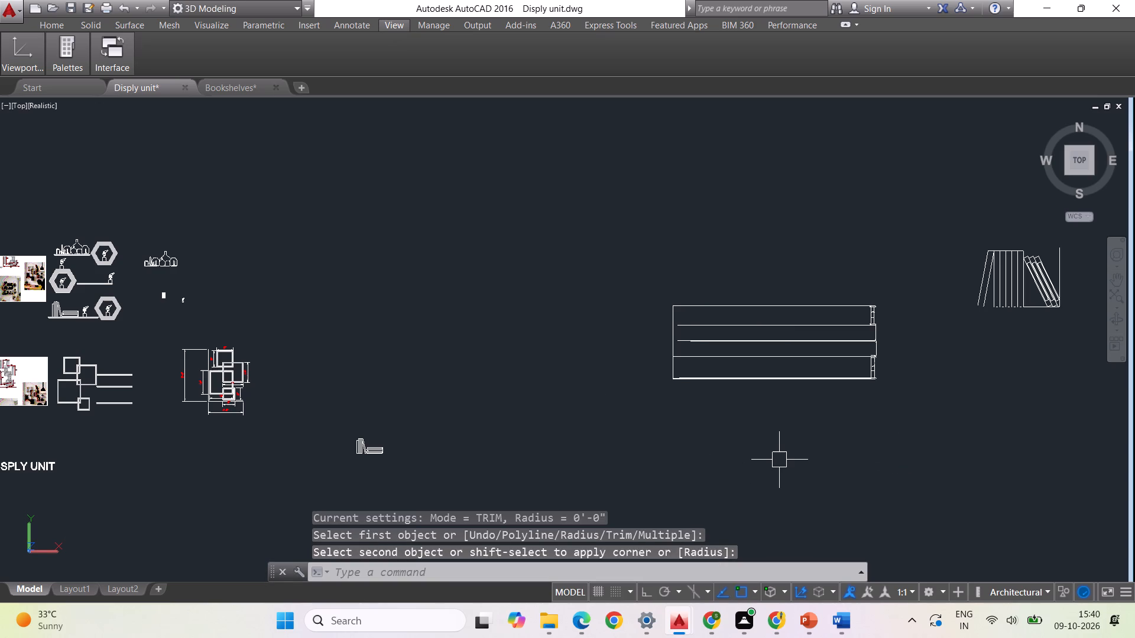
pyautogui.press('Escape')
# Extend the stack's inner horizontal book lines, including the close parallel line at the middle divider, to the new vertical edge.
pyautogui.press('e')
pyautogui.write('X')
pyautogui.press('space')
pyautogui.press('space')
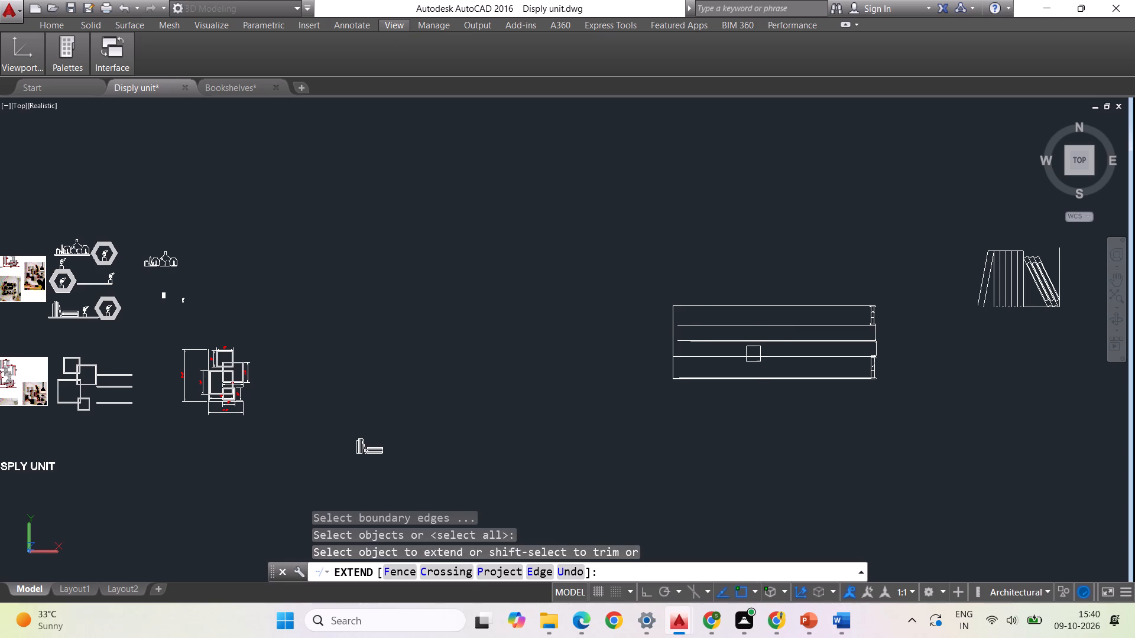
pyautogui.click(717, 327)
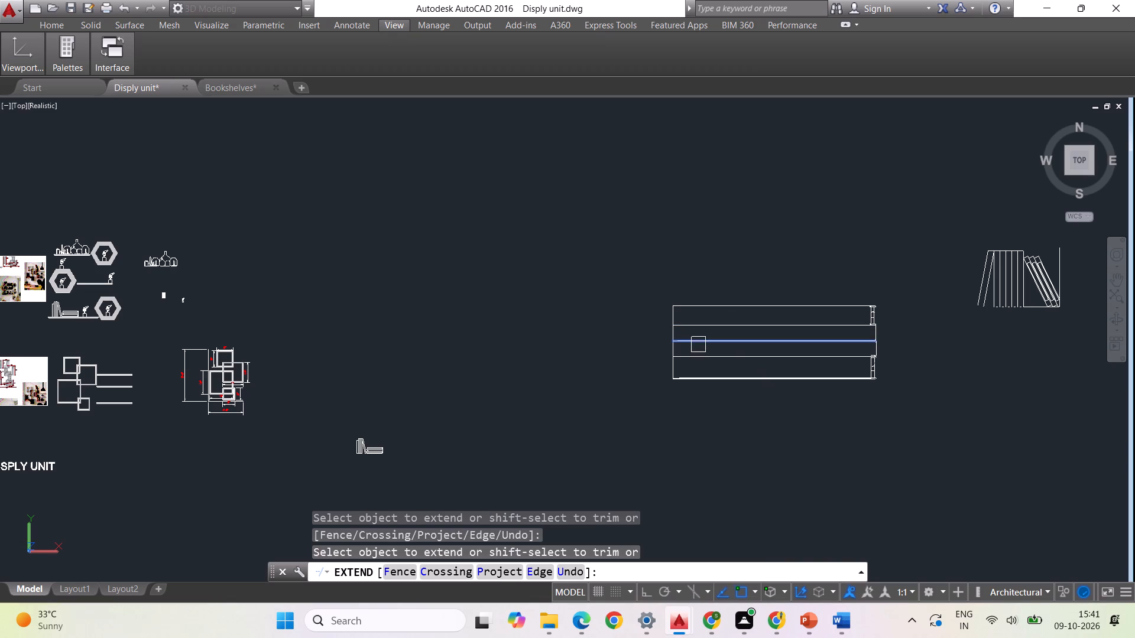
pyautogui.click(699, 345)
pyautogui.click(701, 360)
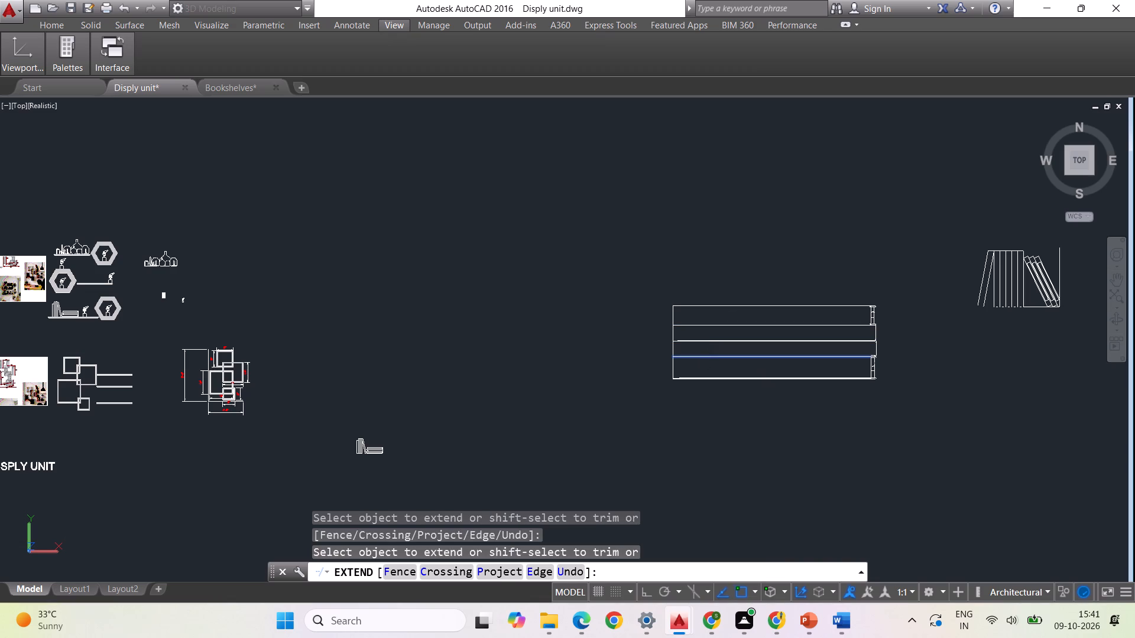
pyautogui.scroll(4, 698, 340)
pyautogui.scroll(2, 630, 349)
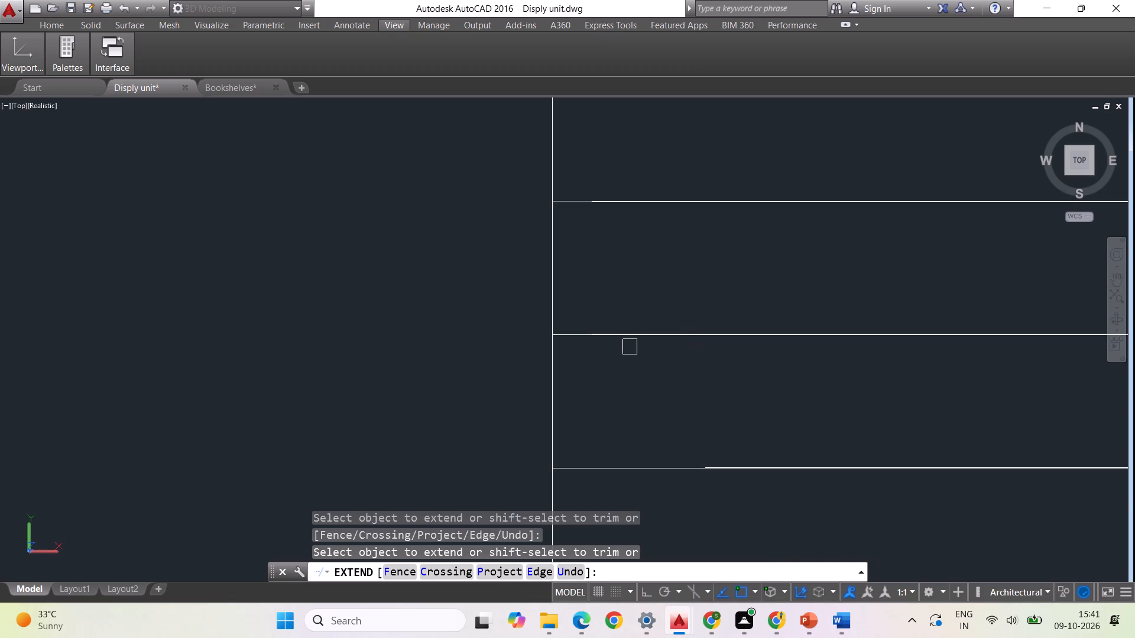
pyautogui.scroll(4, 609, 336)
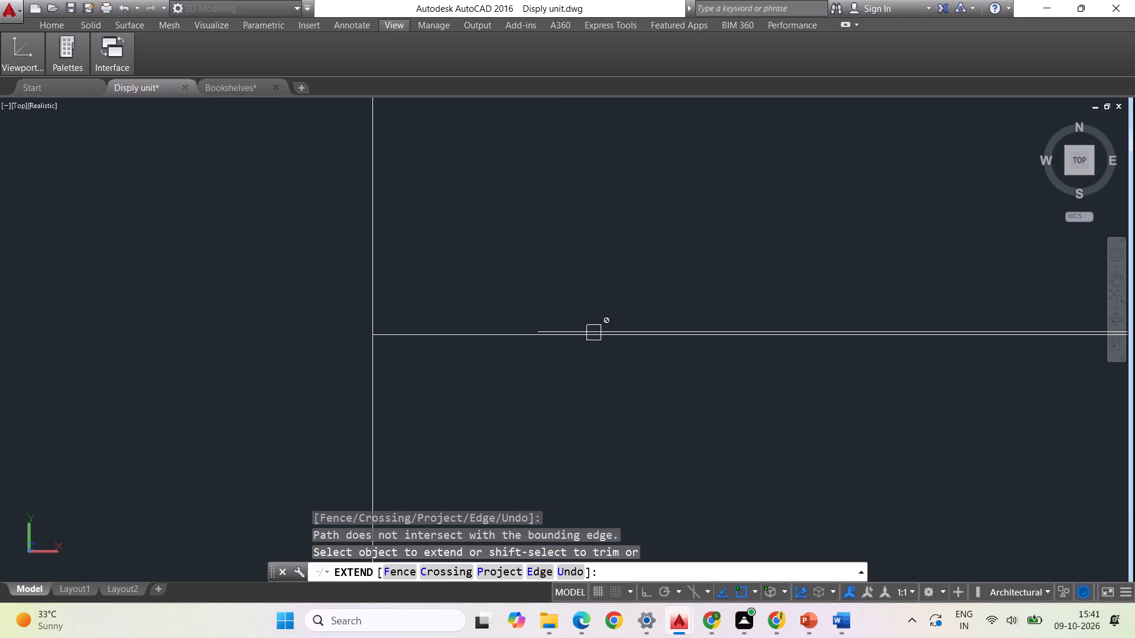
pyautogui.scroll(2, 592, 333)
pyautogui.click(579, 328)
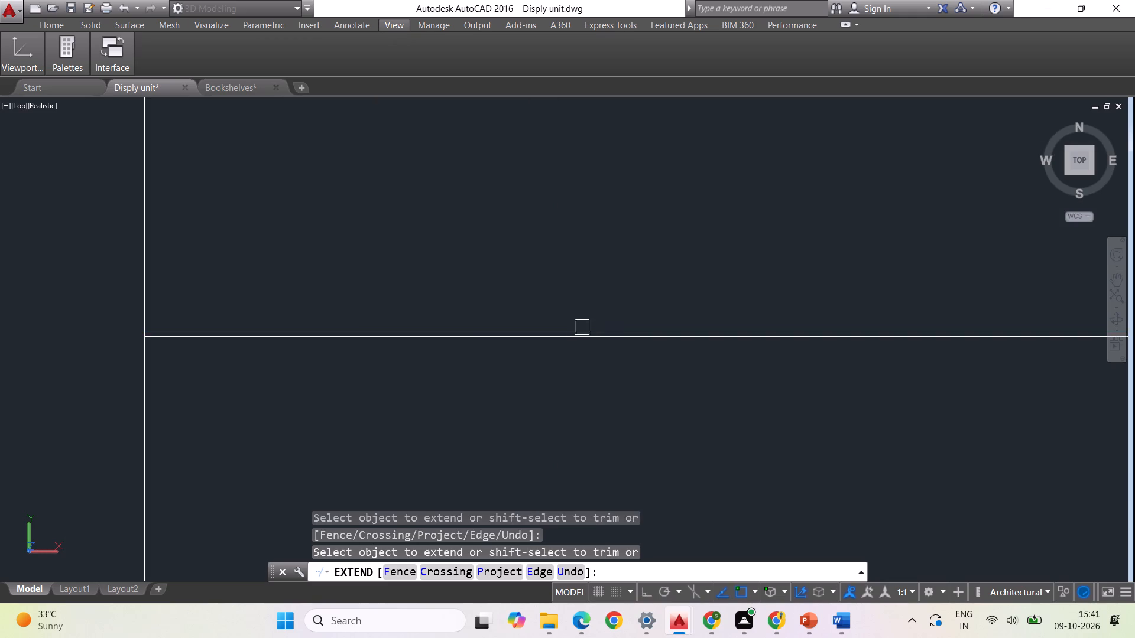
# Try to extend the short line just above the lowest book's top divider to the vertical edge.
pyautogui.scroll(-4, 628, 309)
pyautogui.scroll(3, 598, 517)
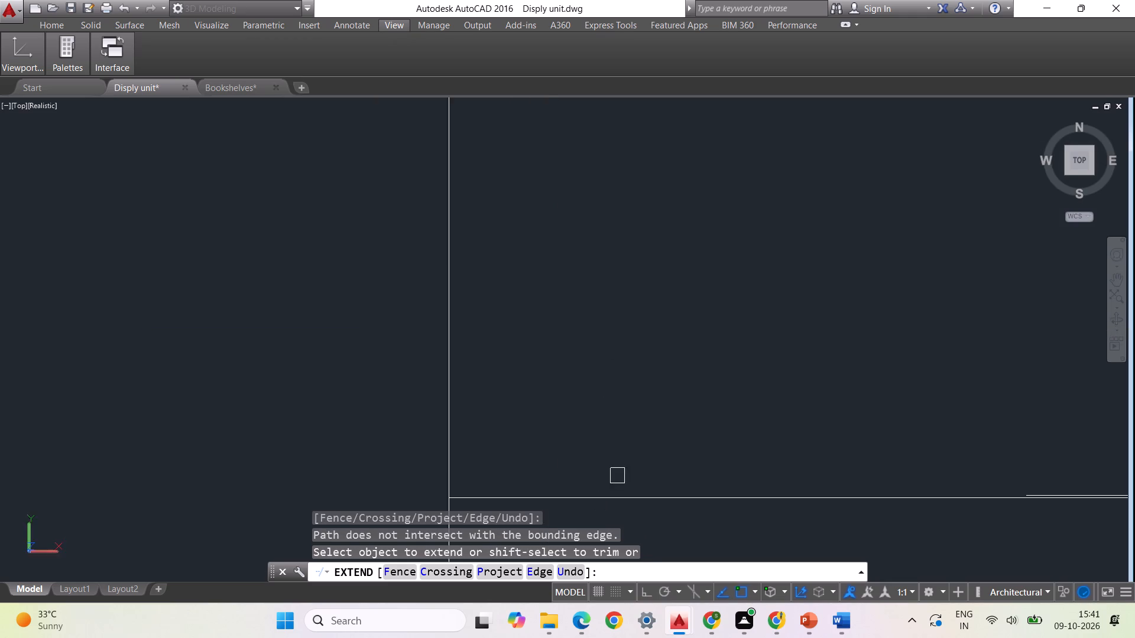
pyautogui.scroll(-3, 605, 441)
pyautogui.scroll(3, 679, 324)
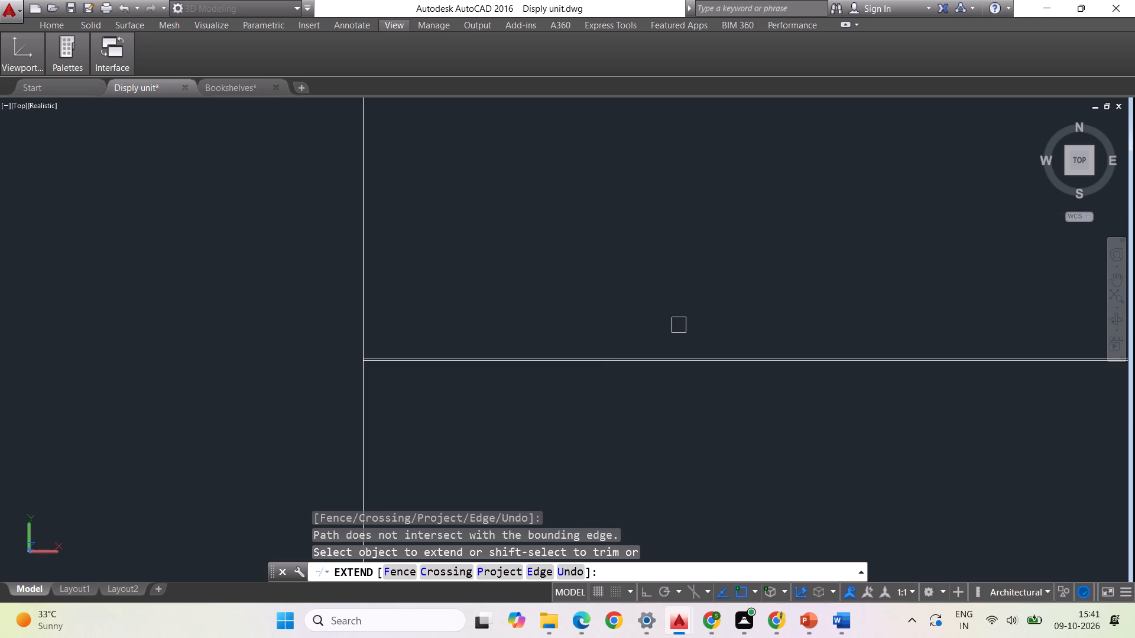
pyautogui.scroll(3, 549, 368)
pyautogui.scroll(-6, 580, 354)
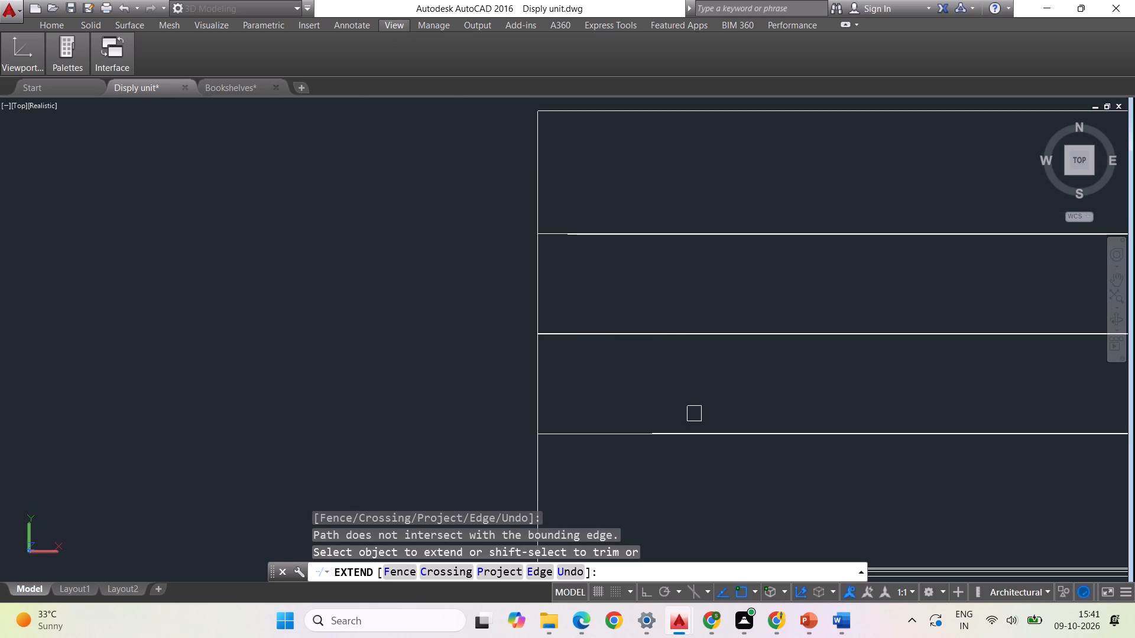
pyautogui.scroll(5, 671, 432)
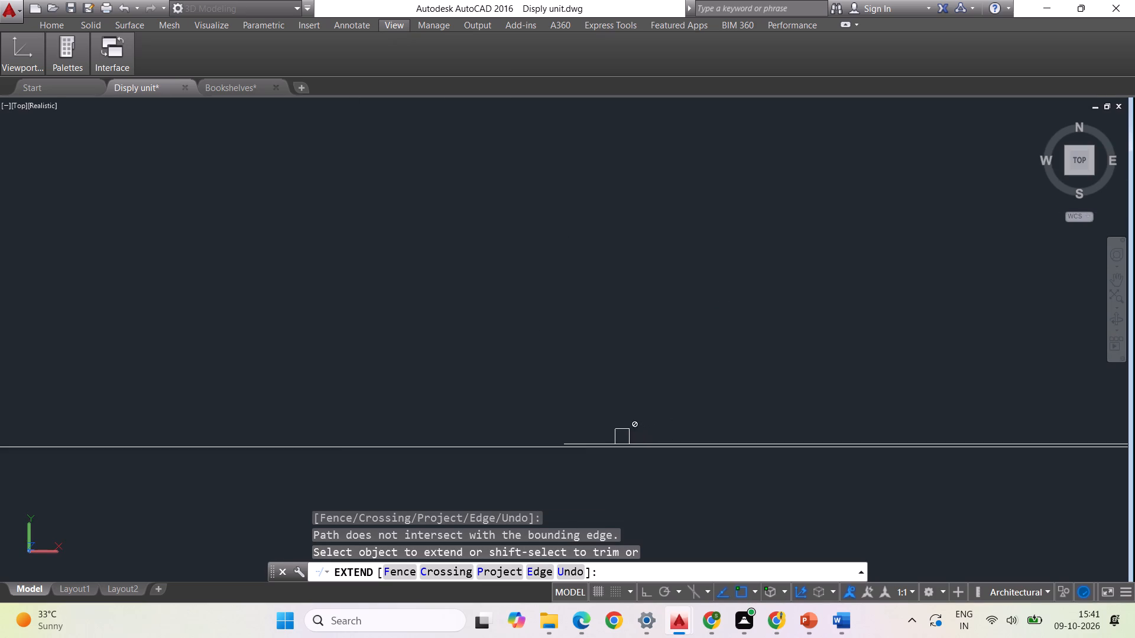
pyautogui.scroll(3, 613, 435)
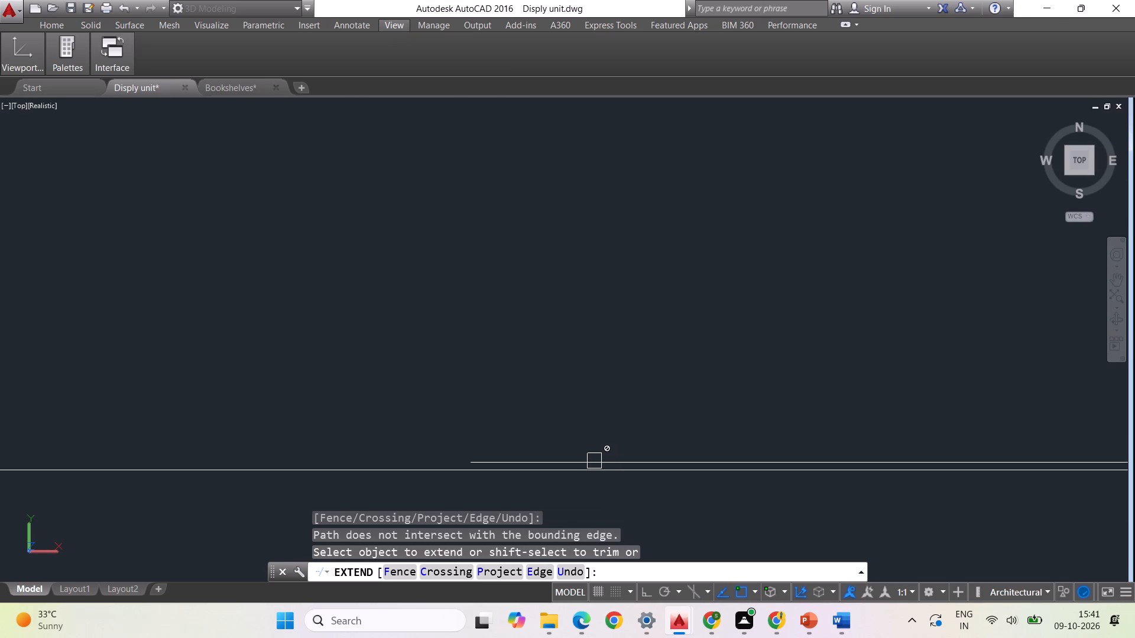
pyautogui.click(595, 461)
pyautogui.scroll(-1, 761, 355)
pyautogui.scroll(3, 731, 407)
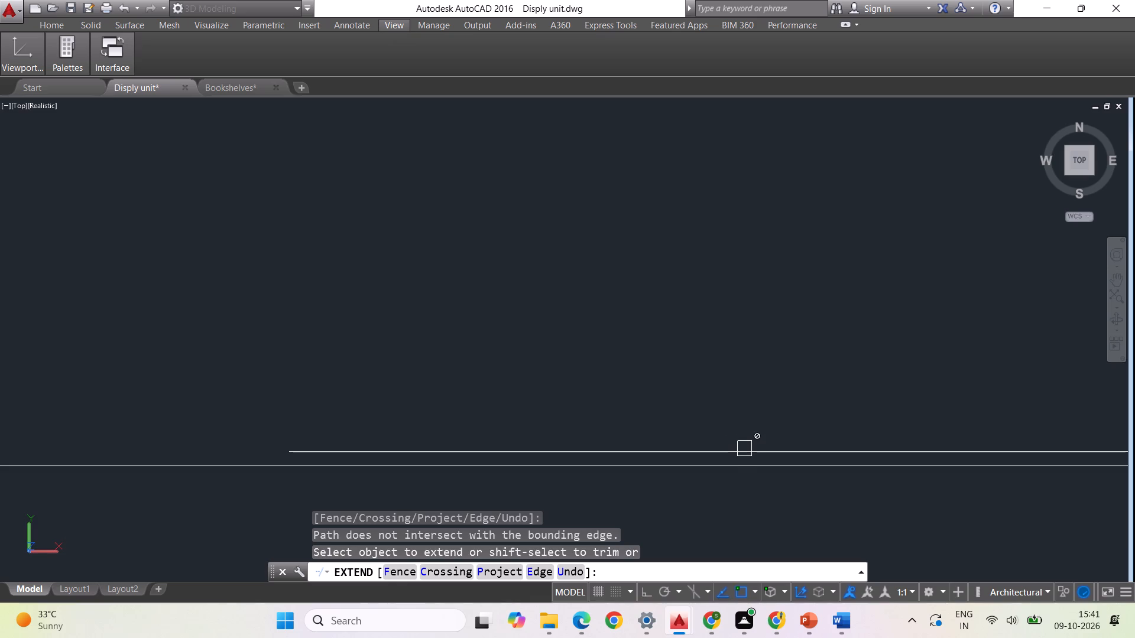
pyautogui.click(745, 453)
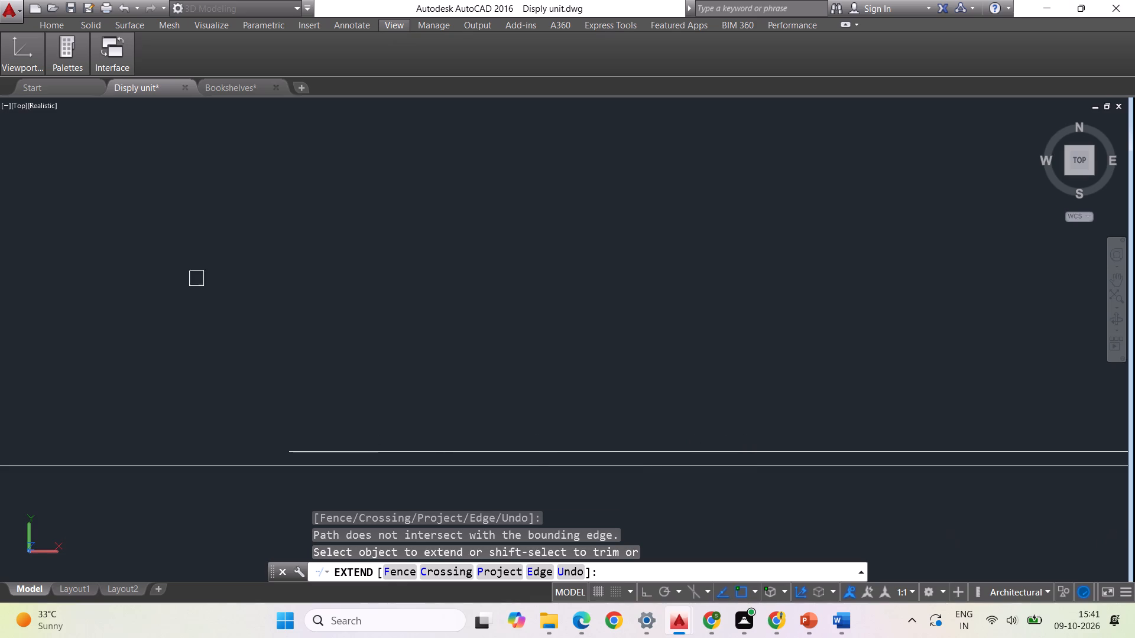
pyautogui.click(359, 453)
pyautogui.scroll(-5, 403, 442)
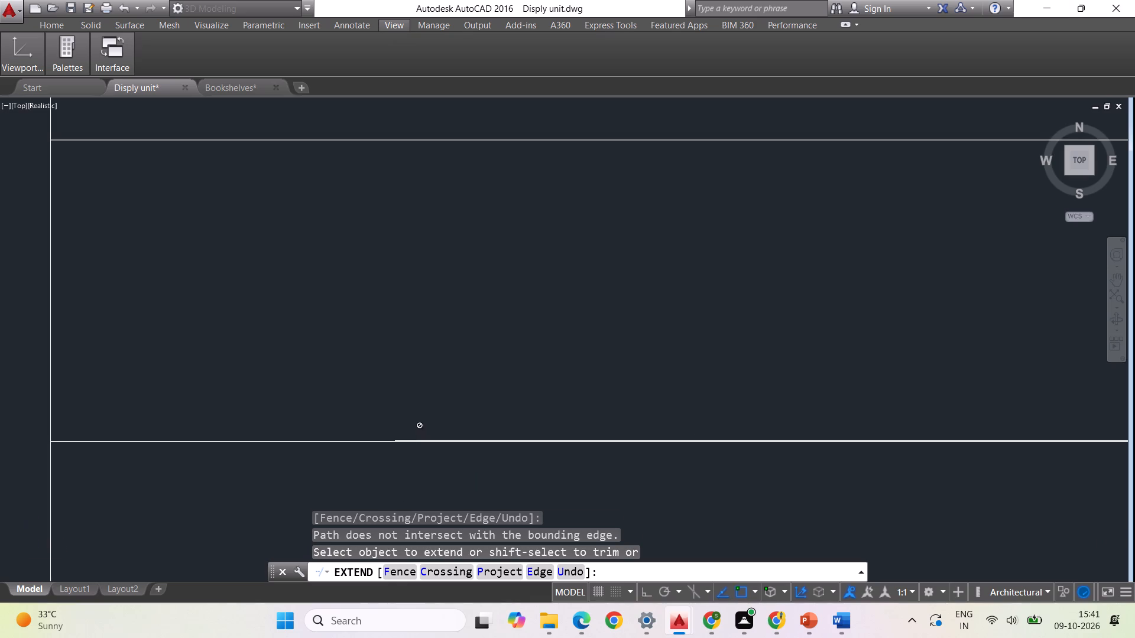
# Extend the two short inner lines near the base of the flat-book stack to the vertical edge.
pyautogui.scroll(-5, 455, 408)
pyautogui.scroll(2, 453, 453)
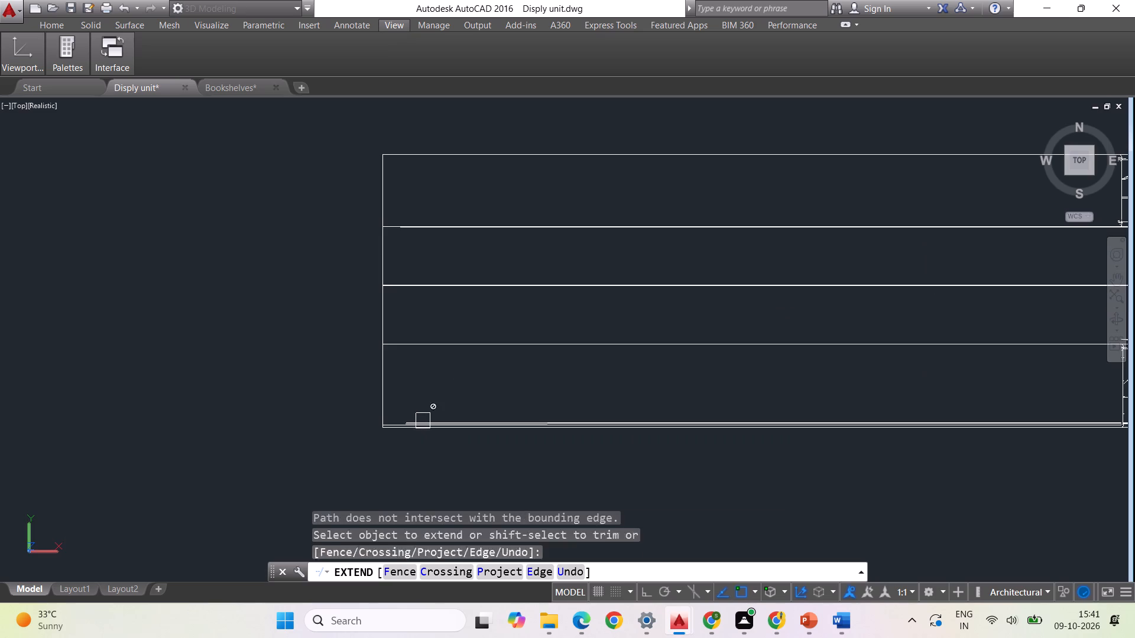
pyautogui.scroll(4, 419, 424)
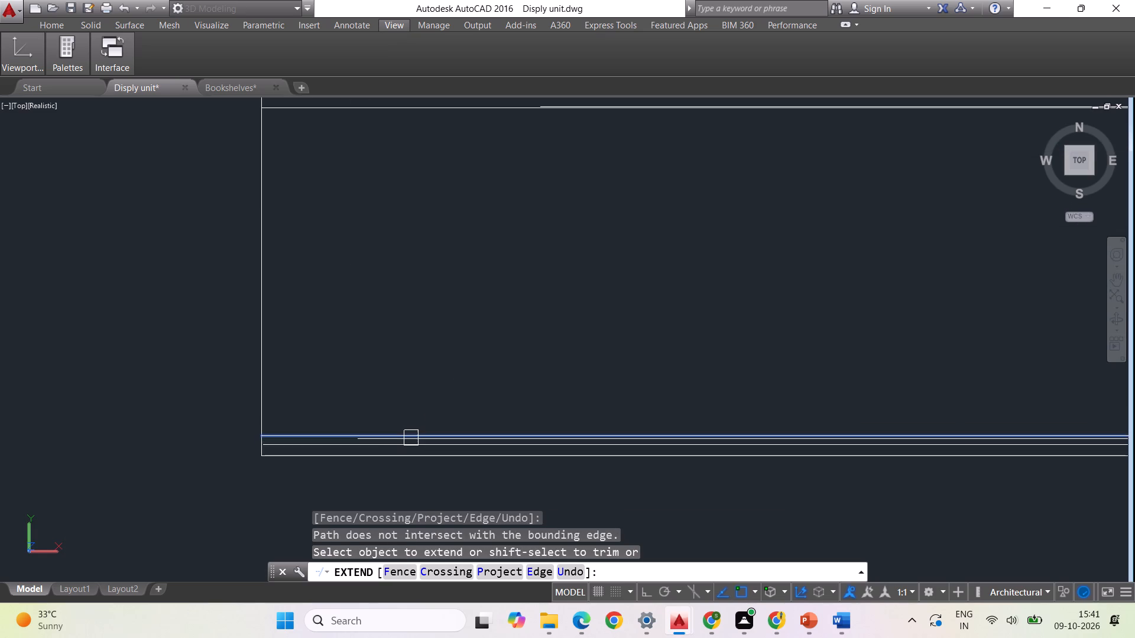
pyautogui.click(411, 438)
pyautogui.click(393, 443)
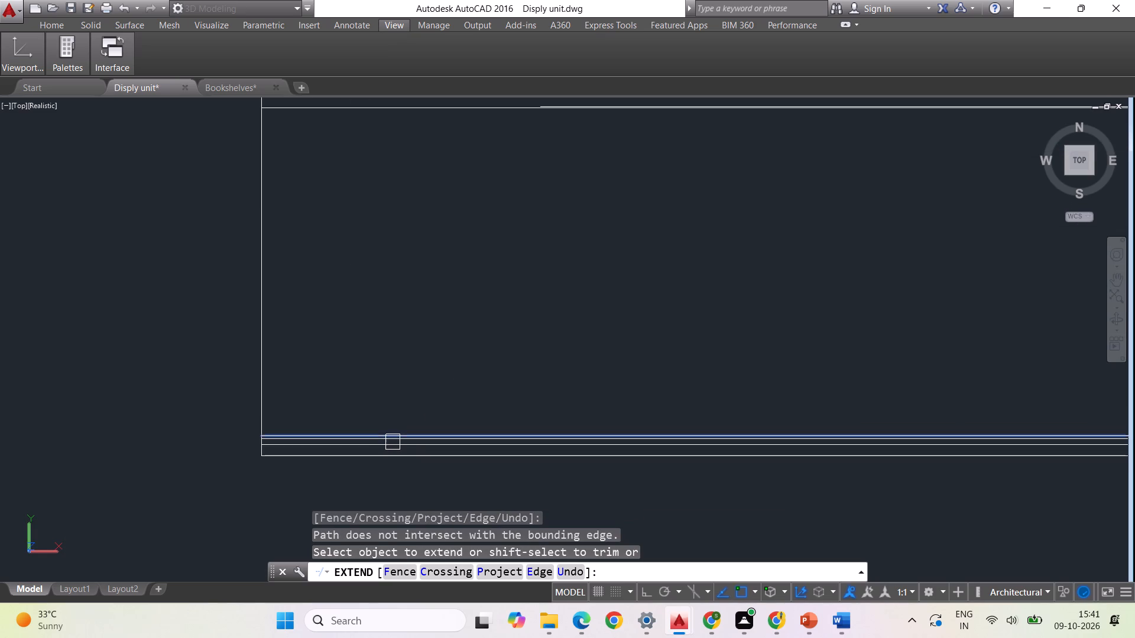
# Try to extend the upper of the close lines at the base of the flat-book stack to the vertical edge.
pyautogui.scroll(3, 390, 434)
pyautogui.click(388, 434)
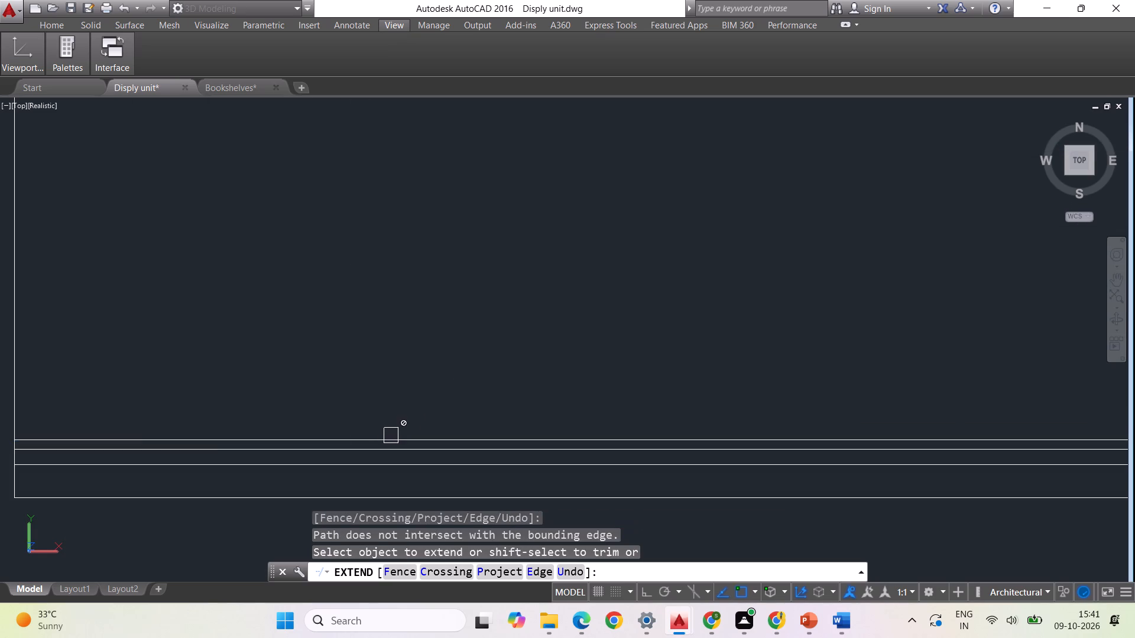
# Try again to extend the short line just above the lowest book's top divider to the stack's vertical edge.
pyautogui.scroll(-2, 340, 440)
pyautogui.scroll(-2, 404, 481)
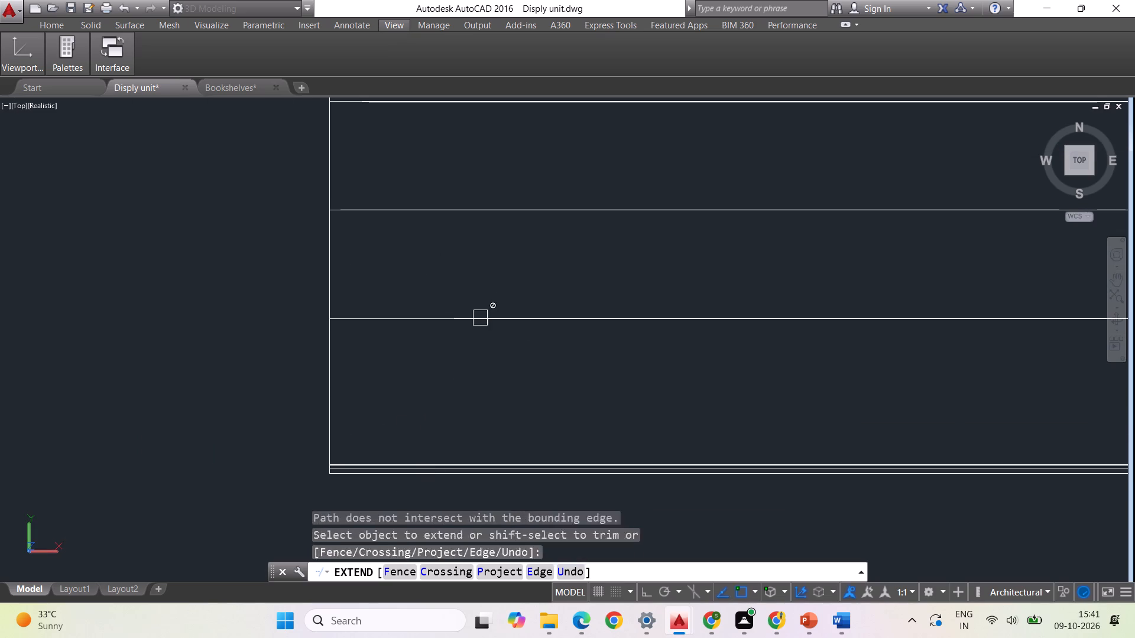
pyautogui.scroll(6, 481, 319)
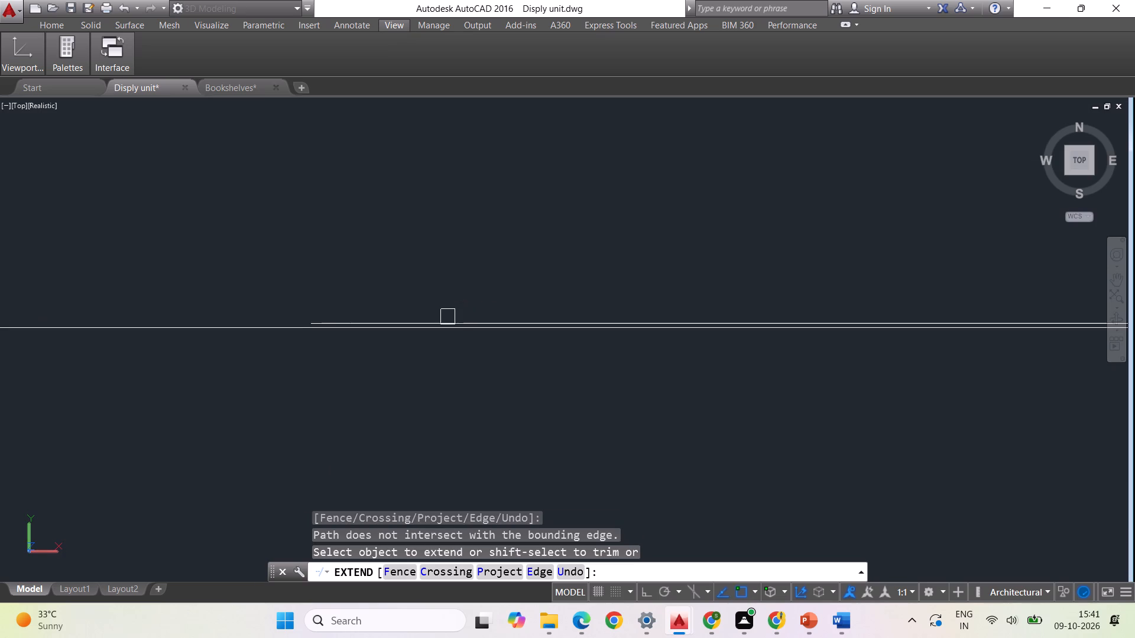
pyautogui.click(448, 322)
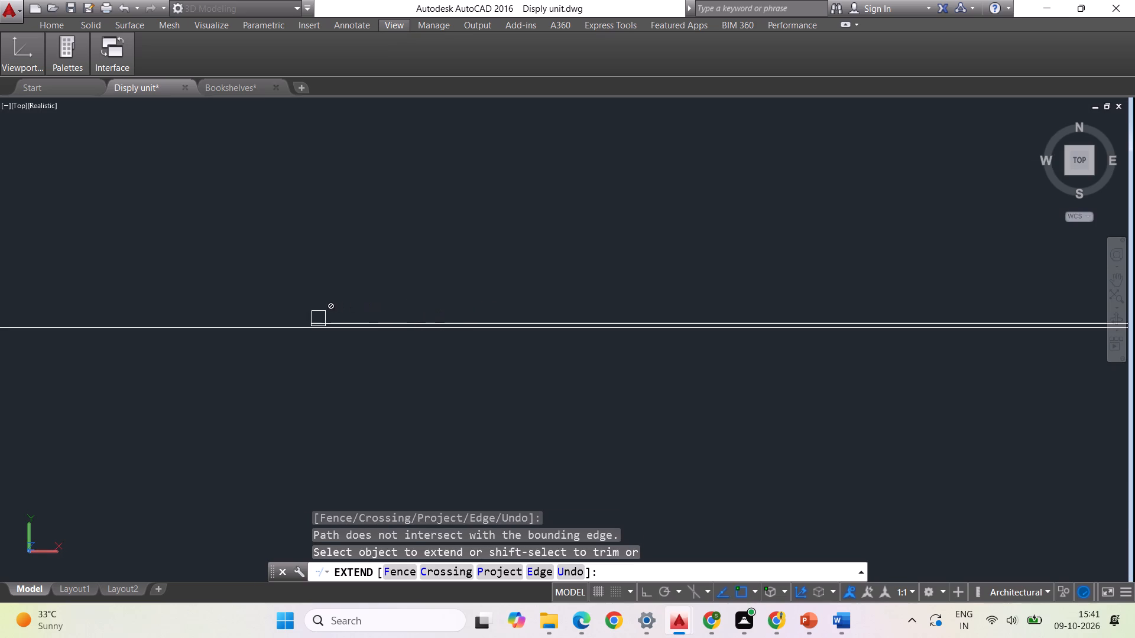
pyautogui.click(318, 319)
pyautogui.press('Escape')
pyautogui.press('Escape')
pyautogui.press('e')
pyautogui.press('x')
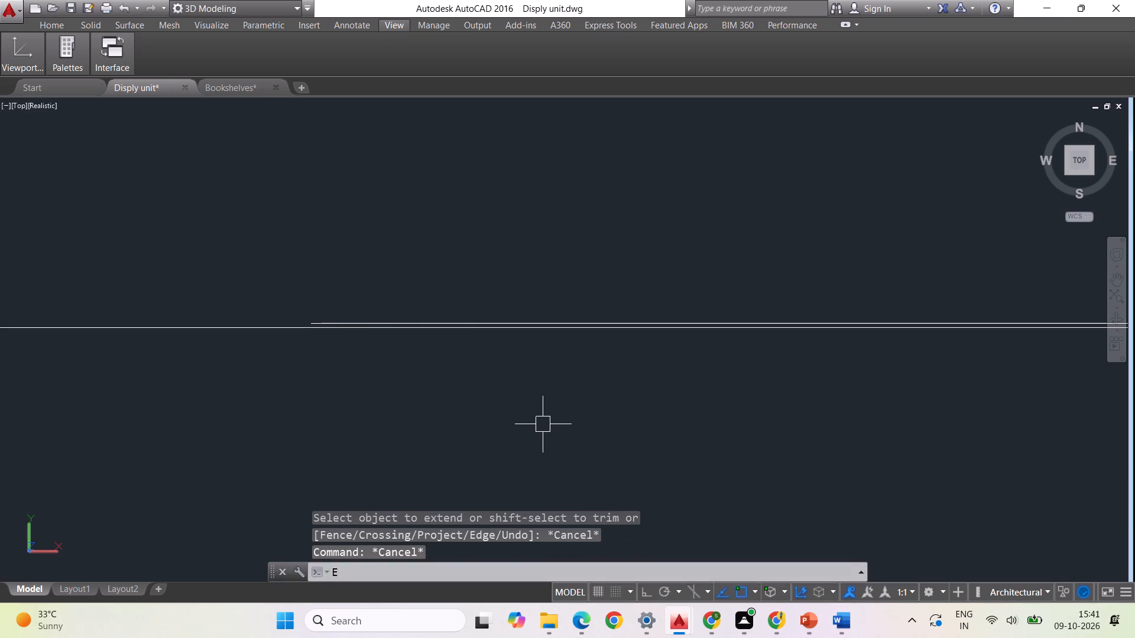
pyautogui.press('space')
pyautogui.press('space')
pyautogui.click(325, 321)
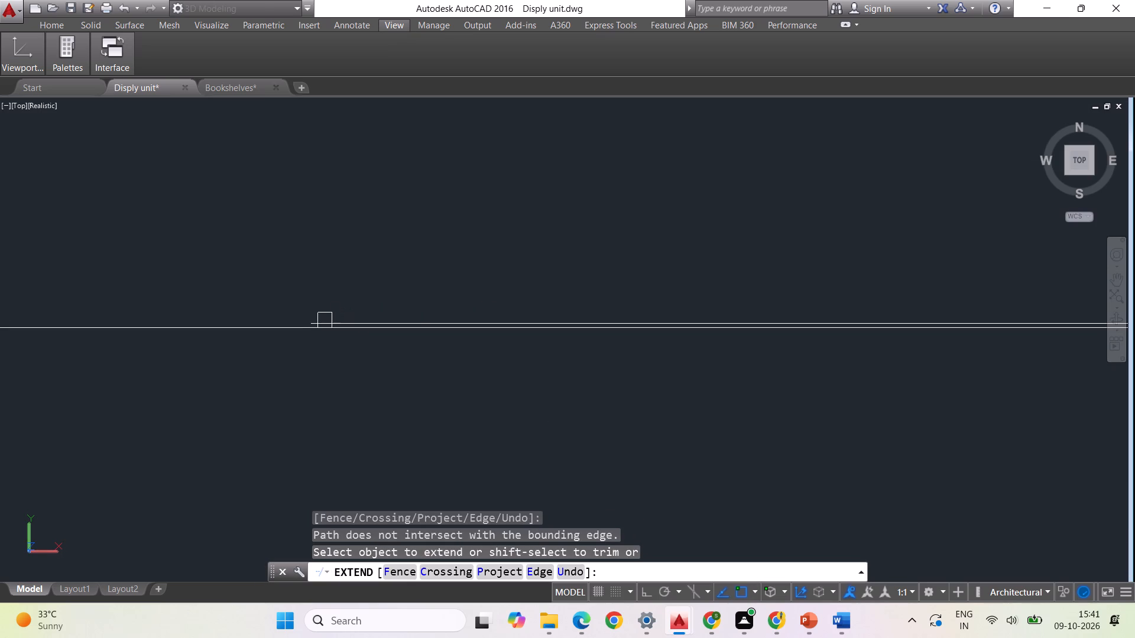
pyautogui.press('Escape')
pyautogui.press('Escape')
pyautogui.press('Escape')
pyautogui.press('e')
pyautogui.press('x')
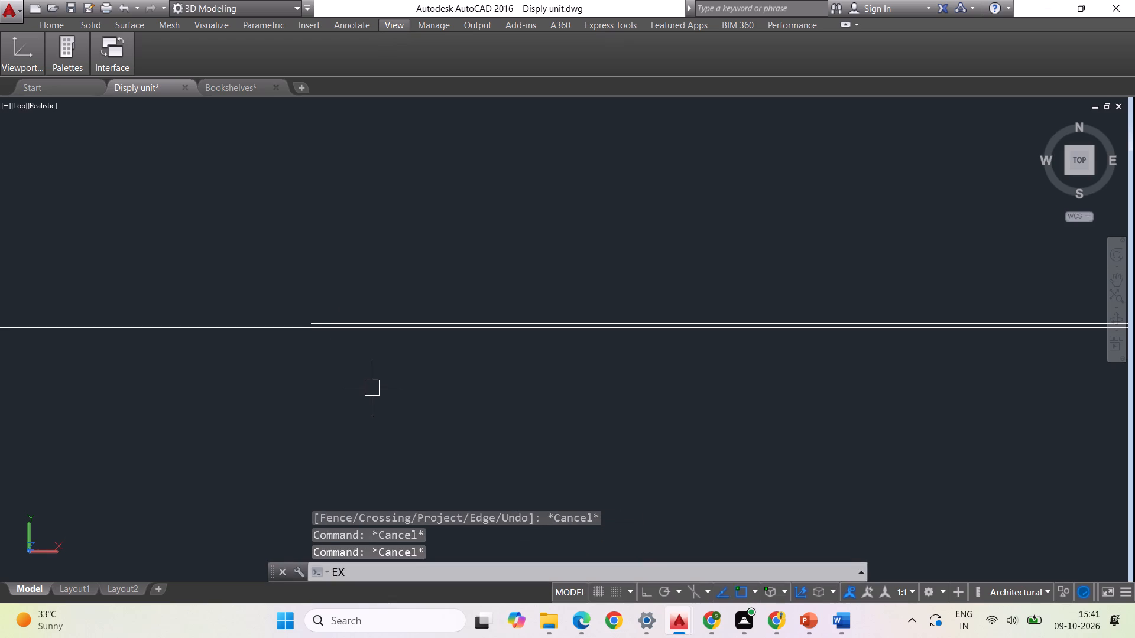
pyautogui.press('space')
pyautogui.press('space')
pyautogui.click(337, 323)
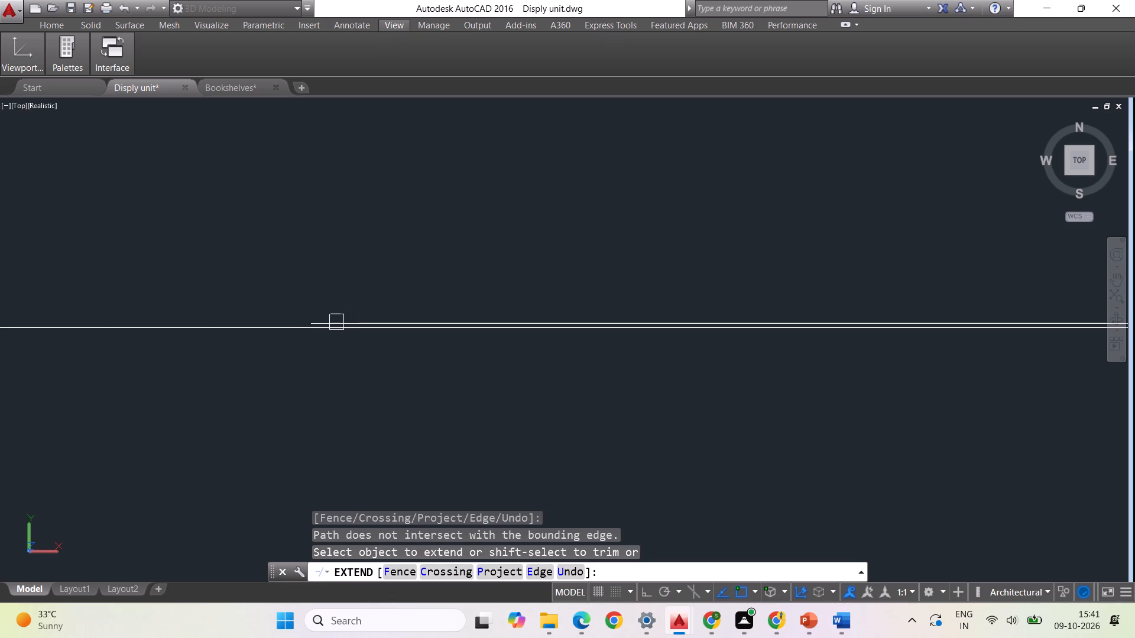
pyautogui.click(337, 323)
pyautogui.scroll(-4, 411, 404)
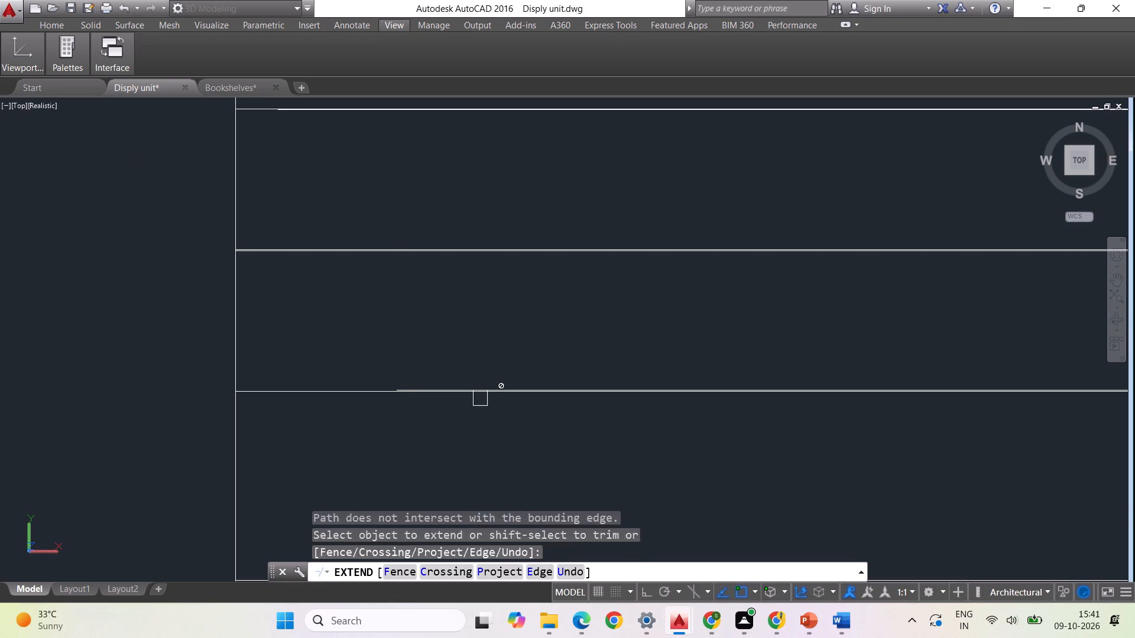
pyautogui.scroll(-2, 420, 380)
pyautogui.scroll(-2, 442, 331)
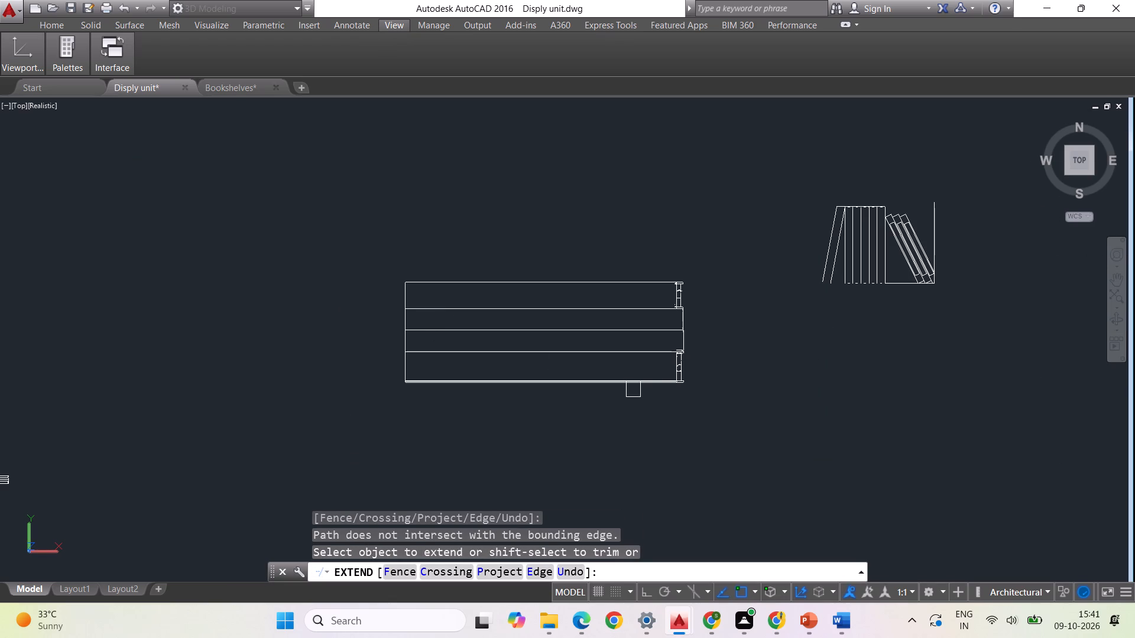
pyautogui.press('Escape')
# Scale the whole flat-book stack by reference from its lower-left corner, using its base length, down to about 2'-10" long.
pyautogui.moveTo(752, 405); pyautogui.dragTo(732, 391)
pyautogui.click(237, 174)
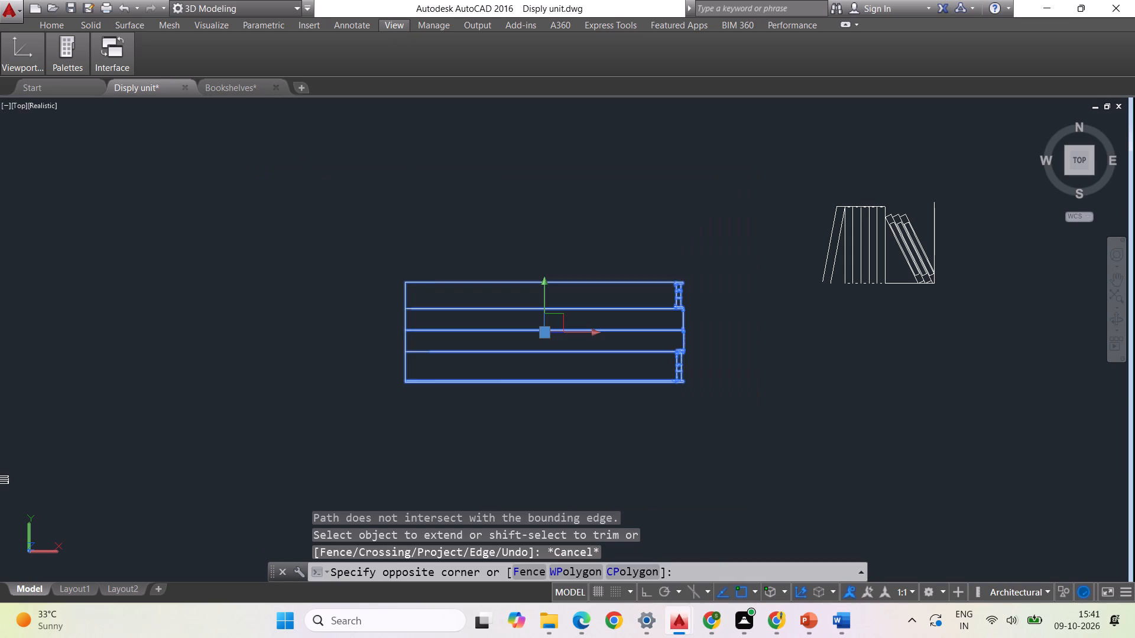
pyautogui.scroll(-4, 444, 340)
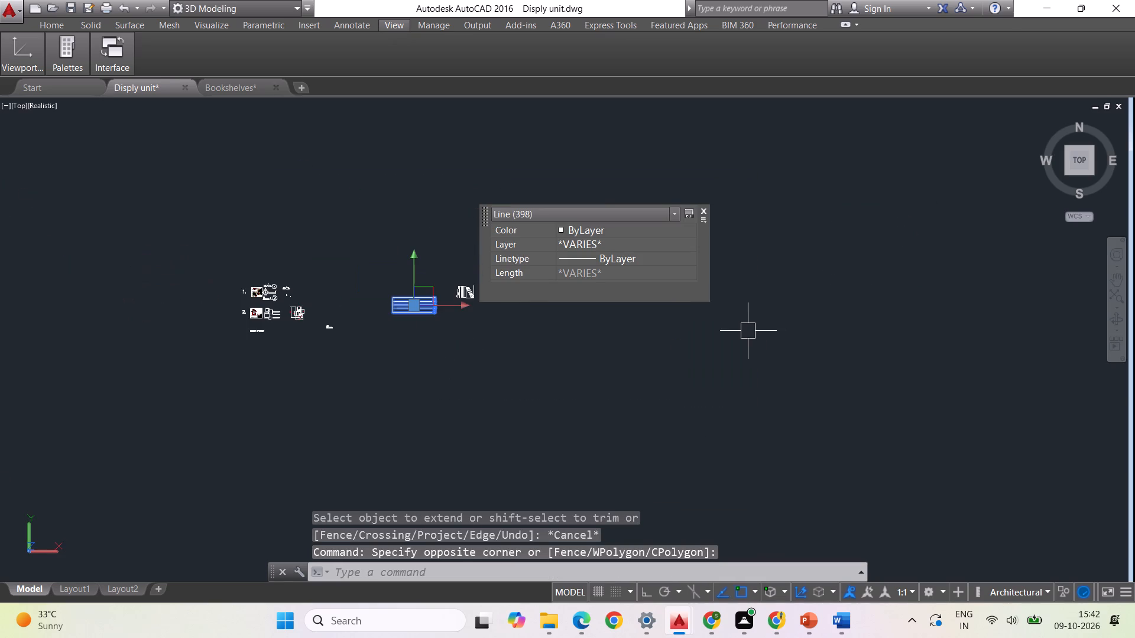
pyautogui.write('SCALE')
pyautogui.press('Return')
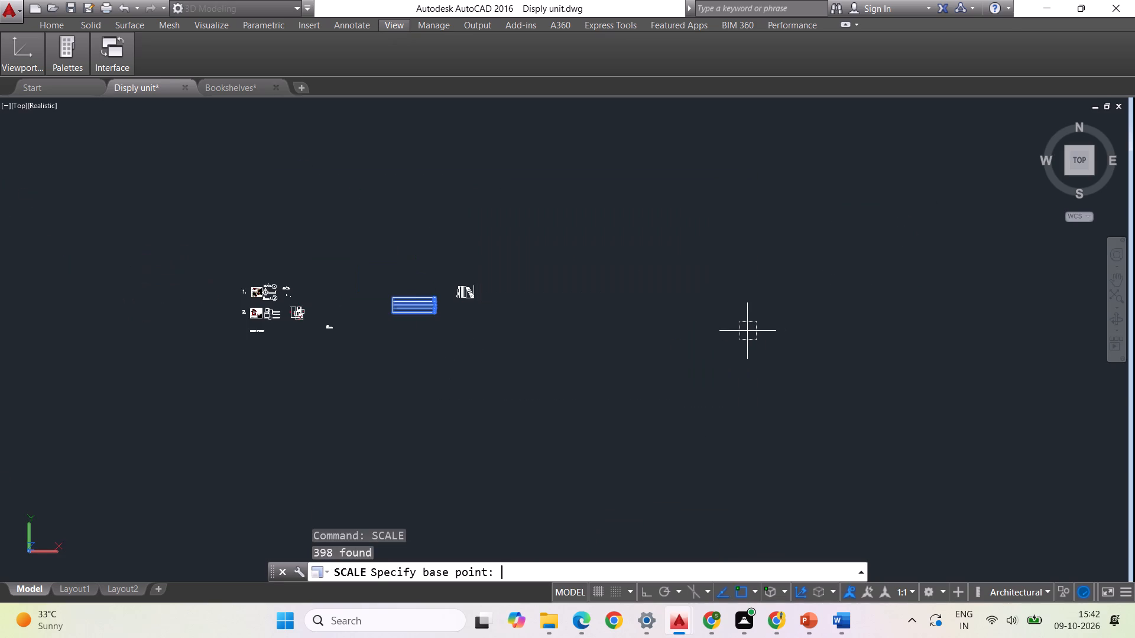
pyautogui.scroll(3, 371, 338)
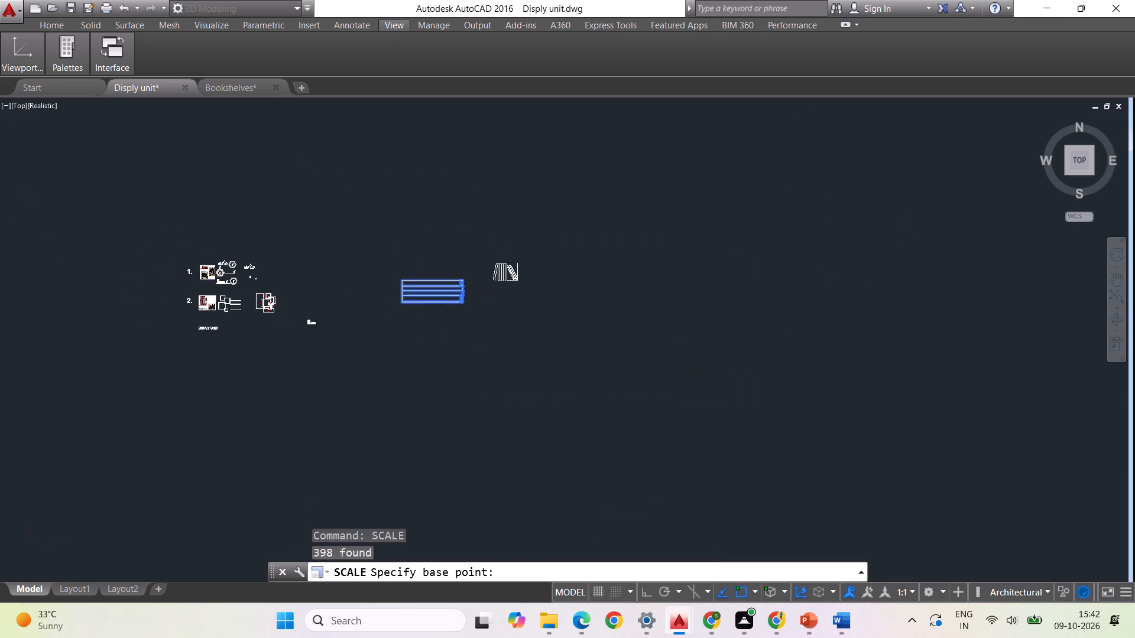
pyautogui.scroll(2, 439, 292)
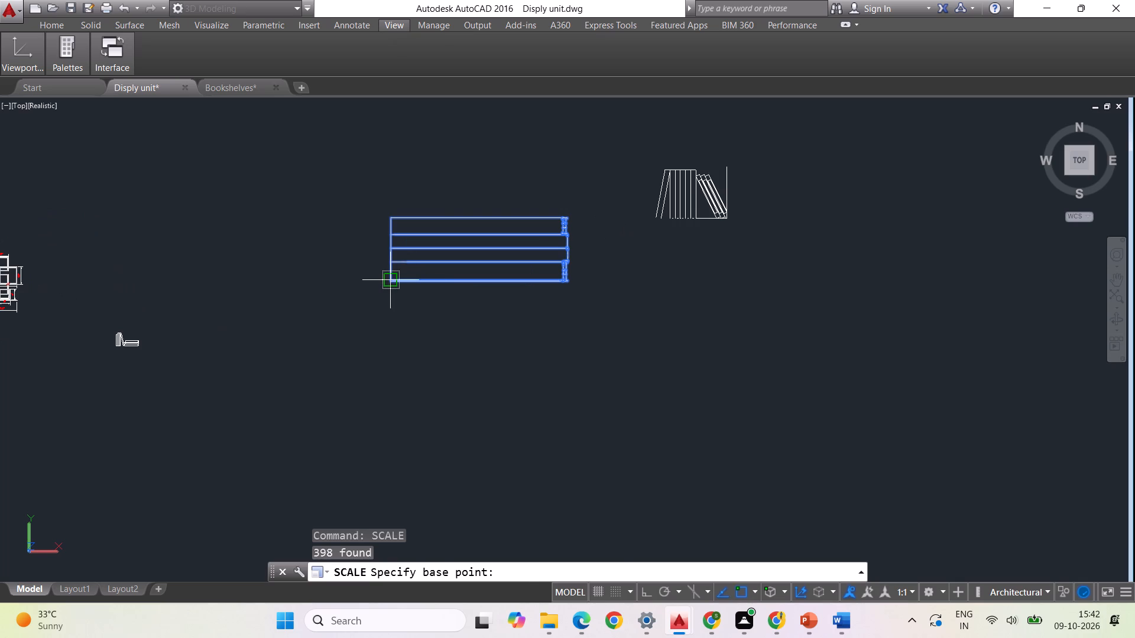
pyautogui.click(392, 280)
pyautogui.click(592, 569)
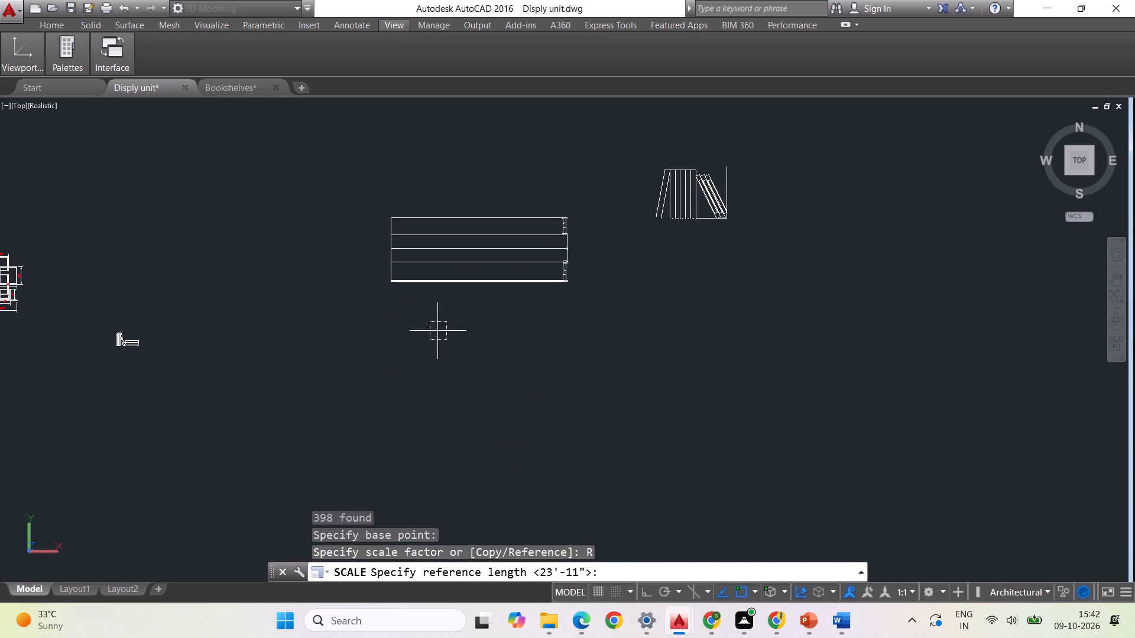
pyautogui.click(391, 281)
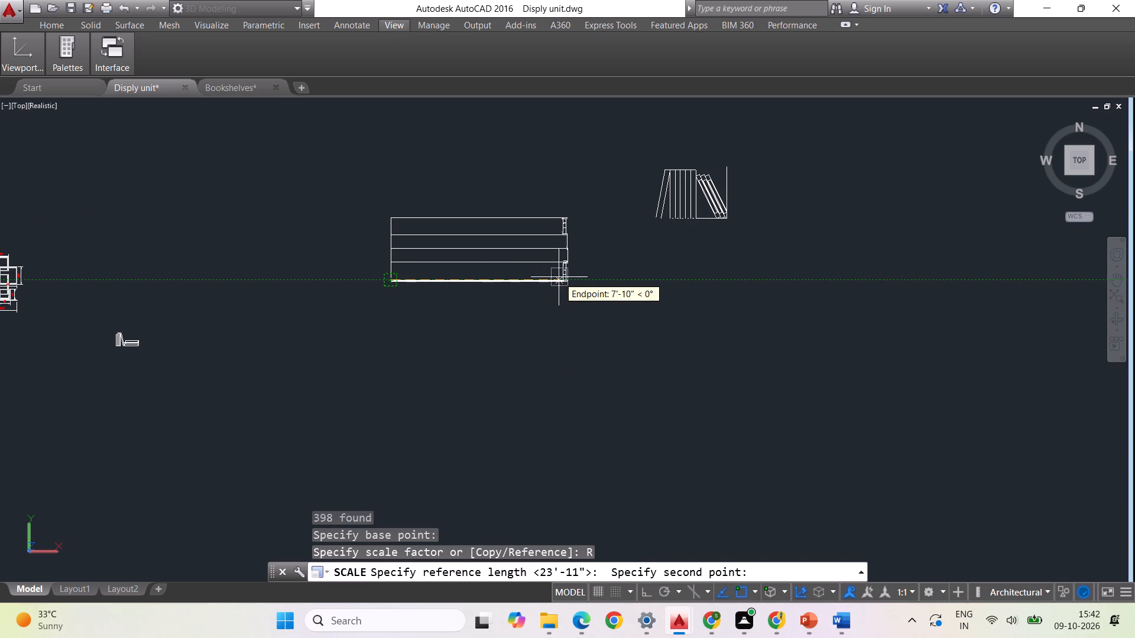
pyautogui.click(569, 282)
pyautogui.scroll(-1, 550, 271)
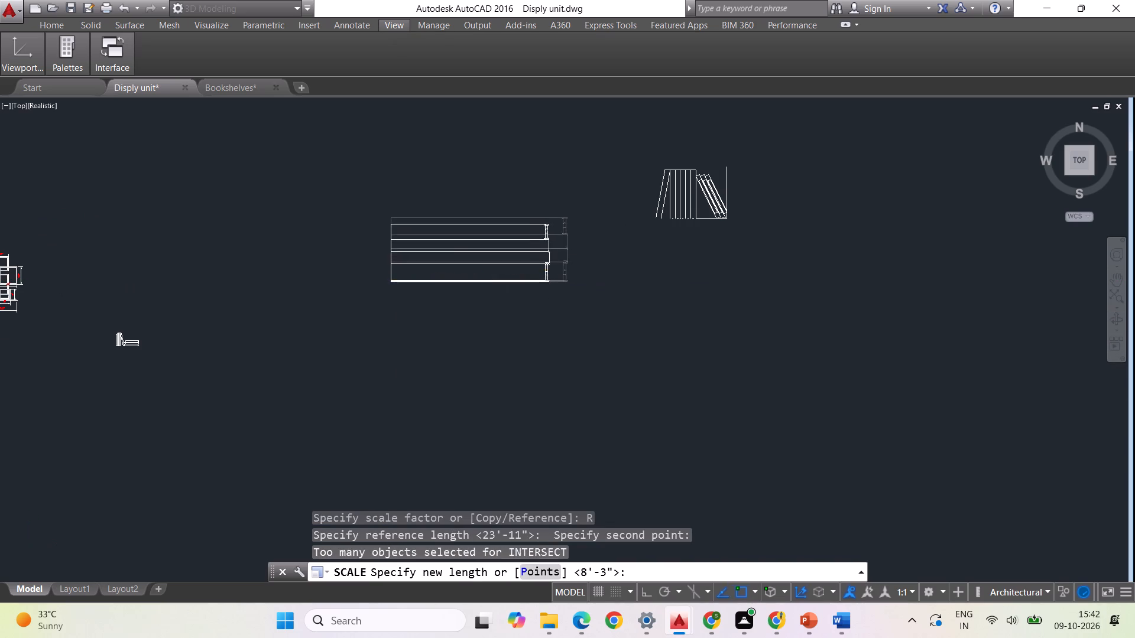
pyautogui.scroll(-1, 552, 271)
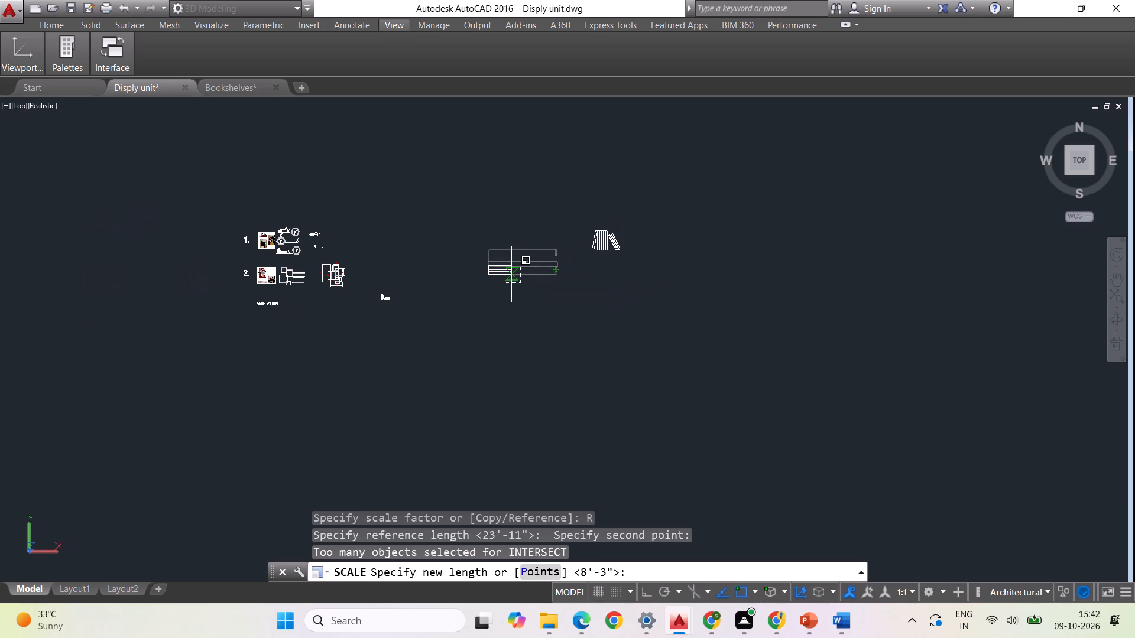
pyautogui.click(512, 275)
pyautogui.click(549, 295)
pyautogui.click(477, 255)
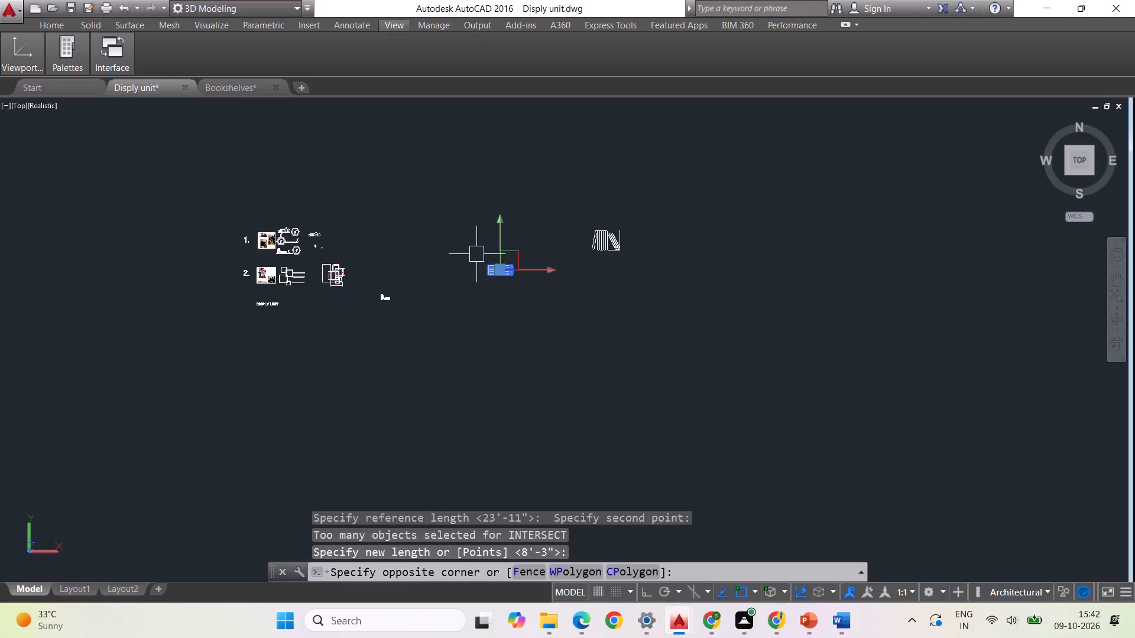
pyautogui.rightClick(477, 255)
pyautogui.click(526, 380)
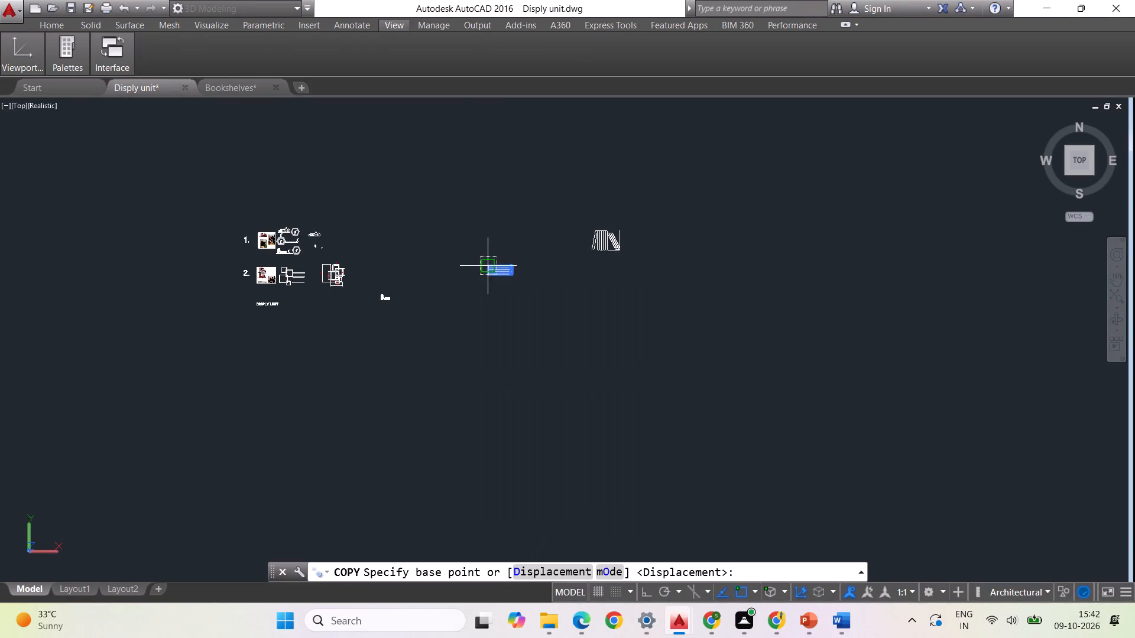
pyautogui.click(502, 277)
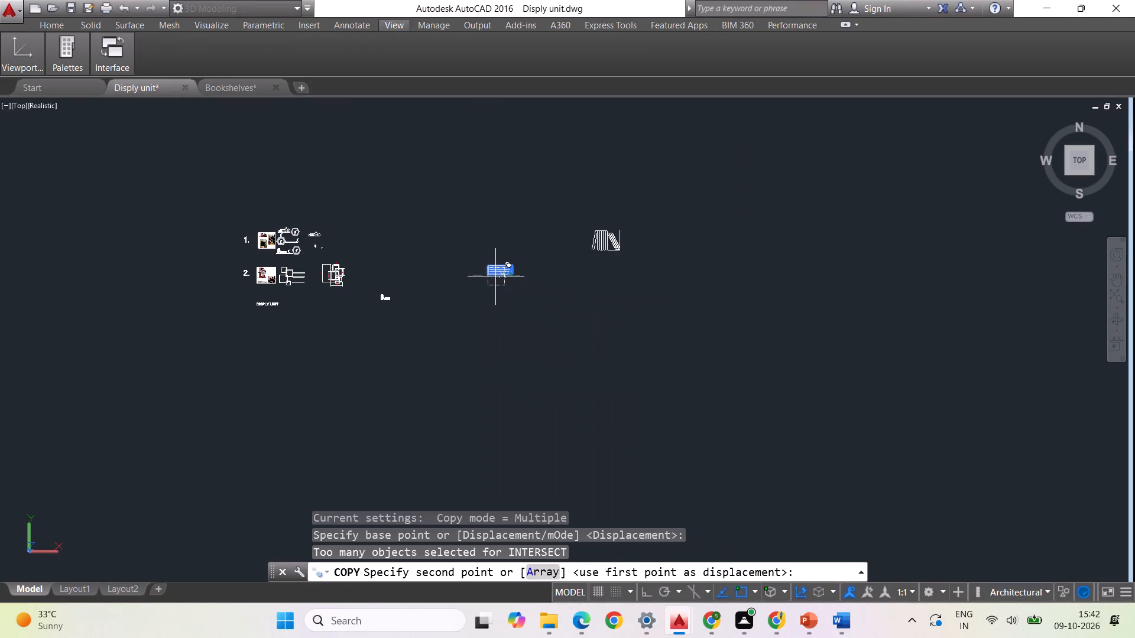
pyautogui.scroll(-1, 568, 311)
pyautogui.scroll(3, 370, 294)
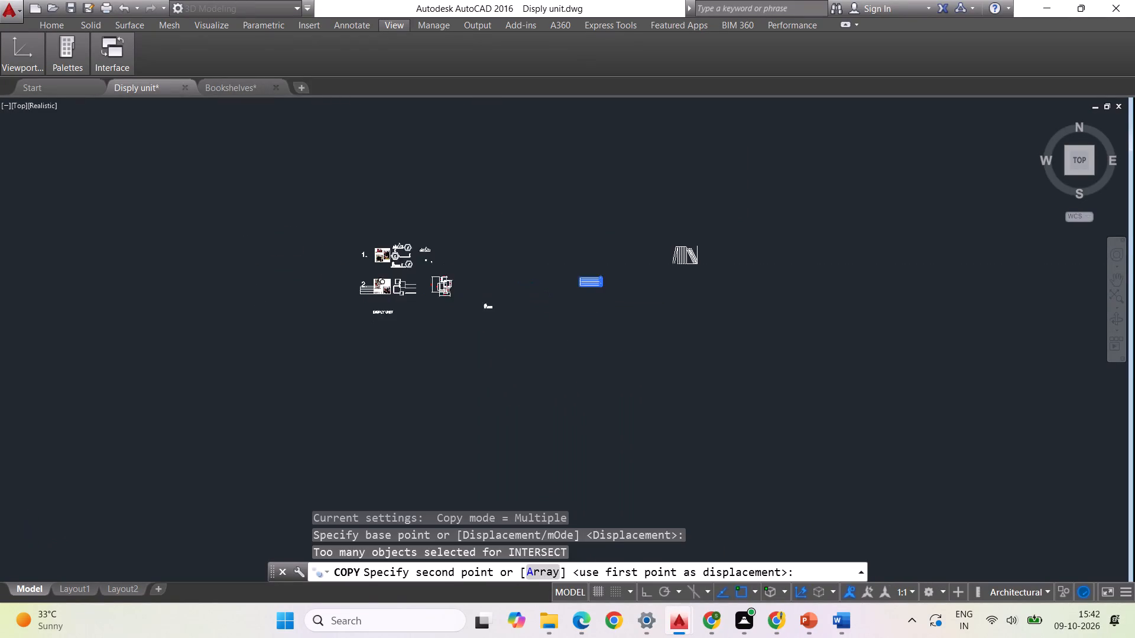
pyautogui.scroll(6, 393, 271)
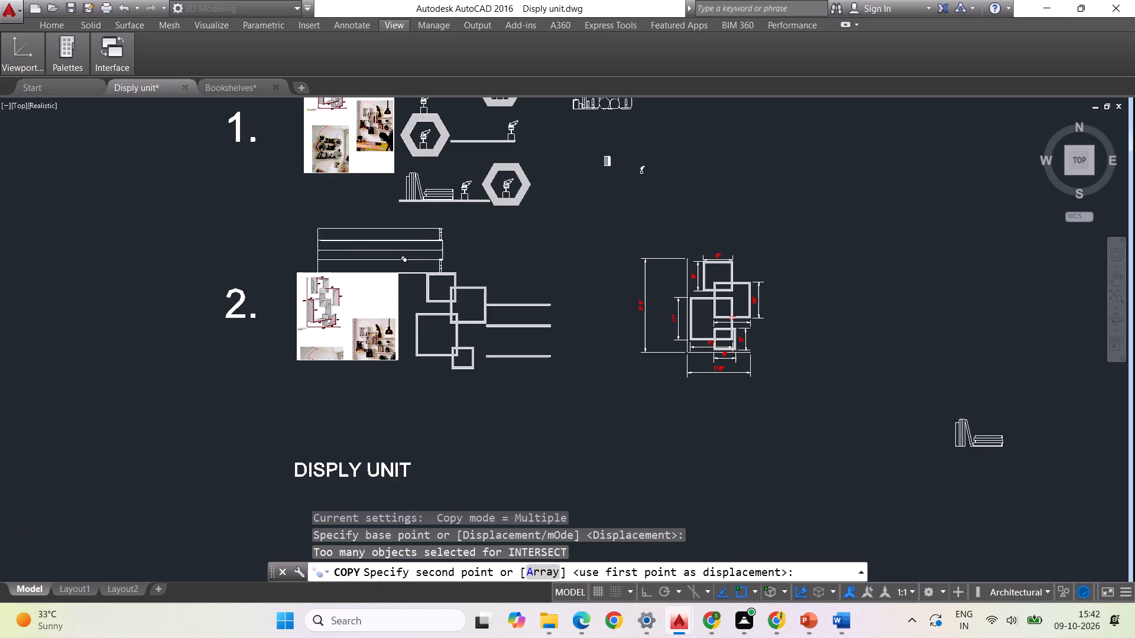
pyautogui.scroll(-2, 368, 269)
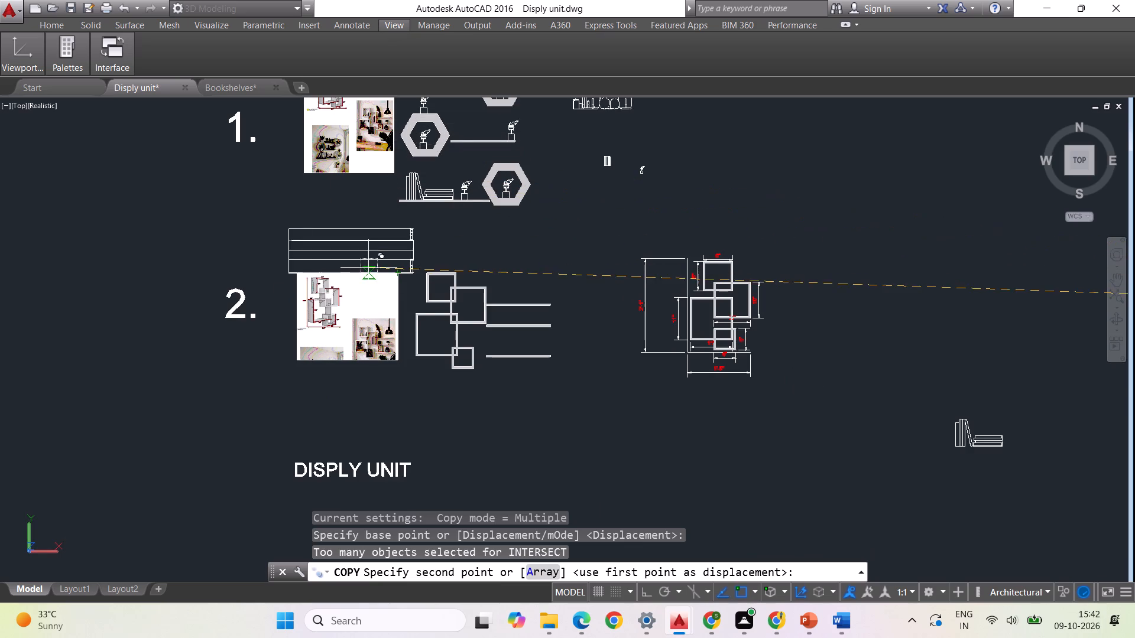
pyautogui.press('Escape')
# Scale the flat-book stack down further by reference from its lower-right corner, using its base length, to roughly half its length.
pyautogui.click(738, 227)
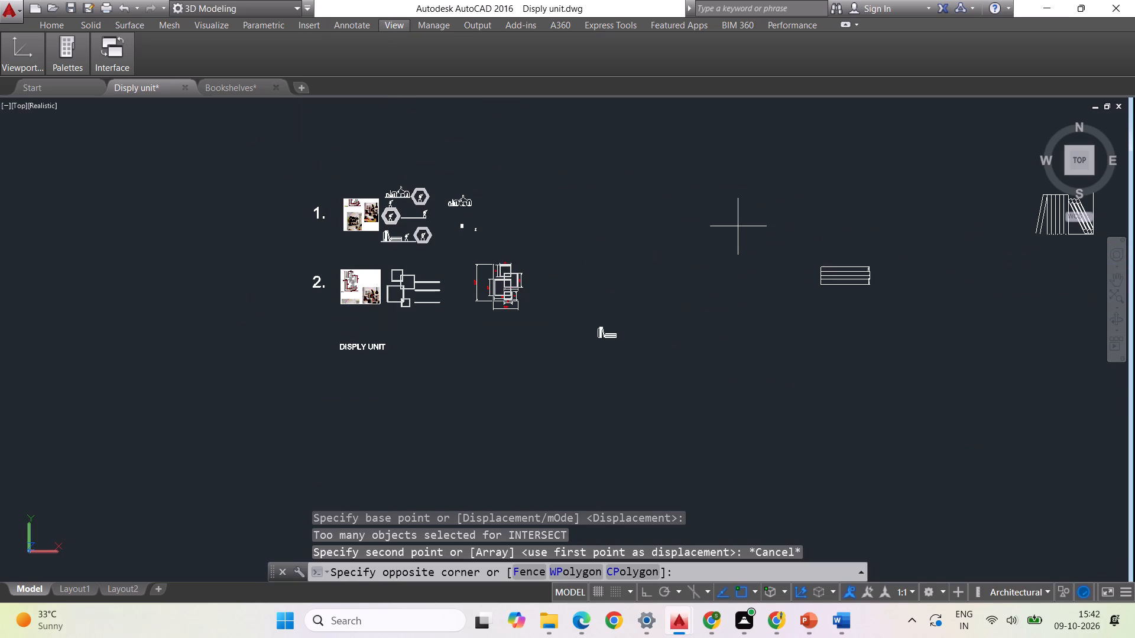
pyautogui.click(979, 351)
pyautogui.write('SC')
pyautogui.write('ALE')
pyautogui.press('Return')
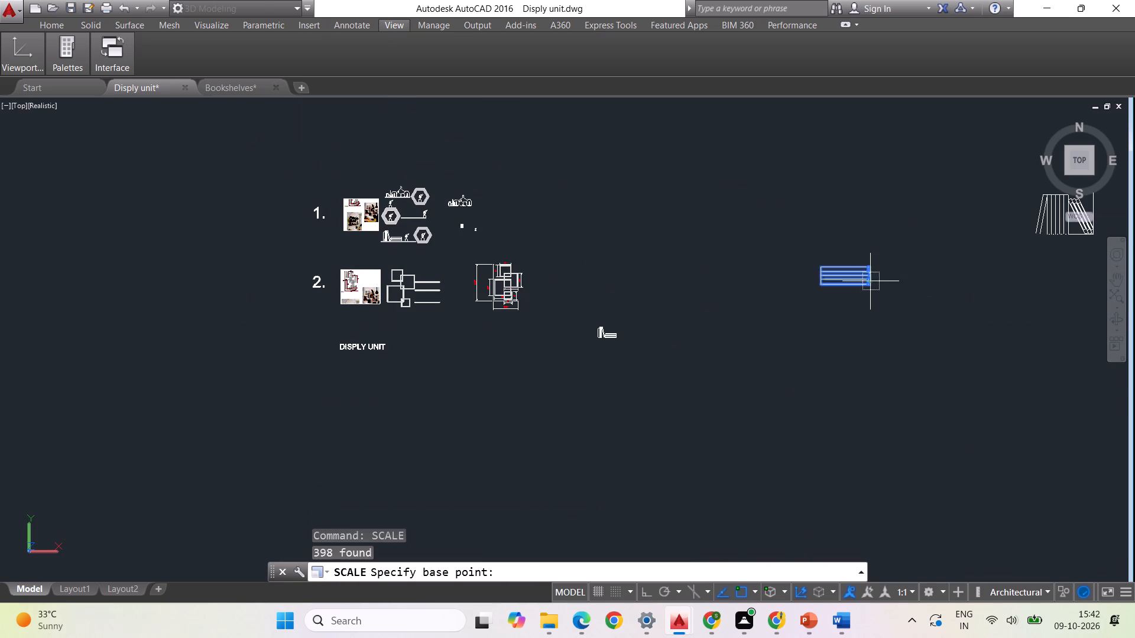
pyautogui.click(870, 288)
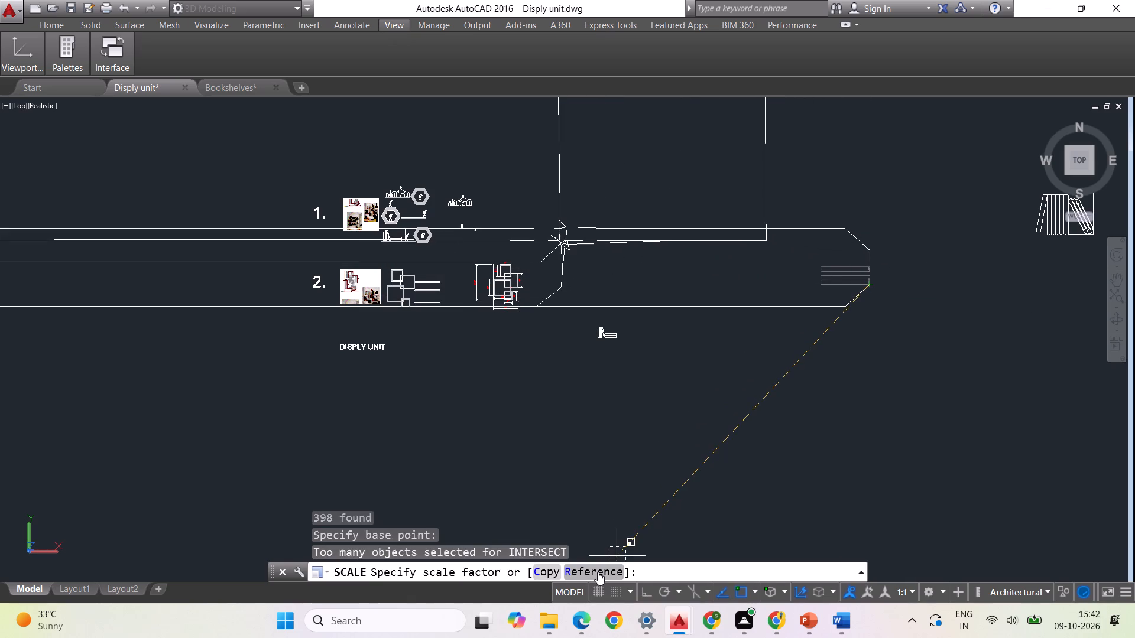
pyautogui.click(598, 572)
pyautogui.click(822, 285)
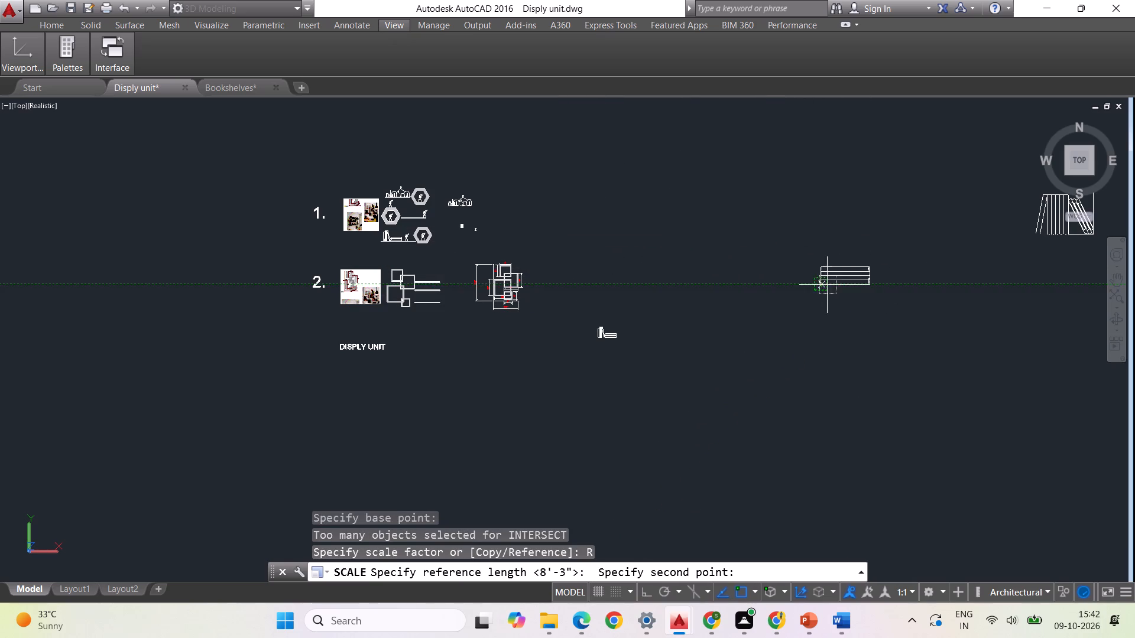
pyautogui.click(870, 285)
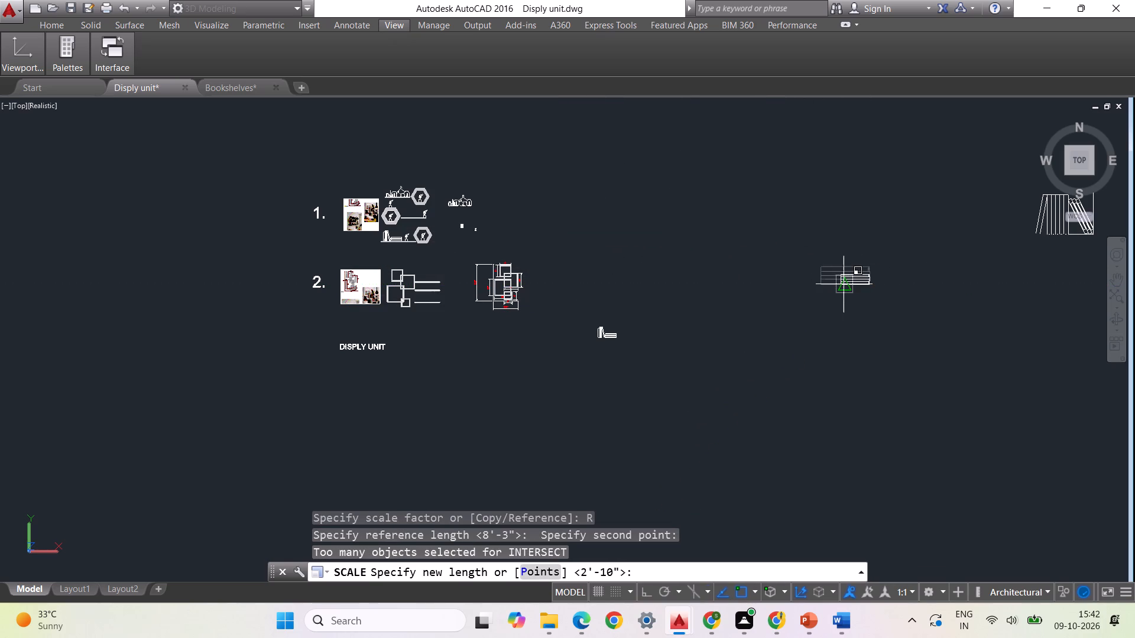
pyautogui.click(842, 280)
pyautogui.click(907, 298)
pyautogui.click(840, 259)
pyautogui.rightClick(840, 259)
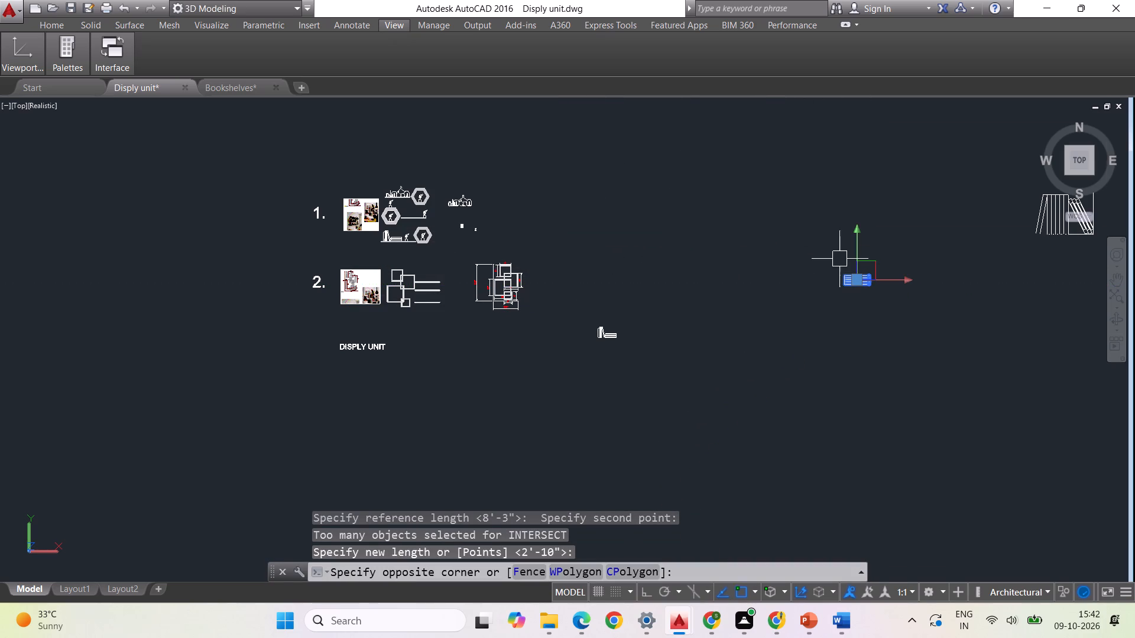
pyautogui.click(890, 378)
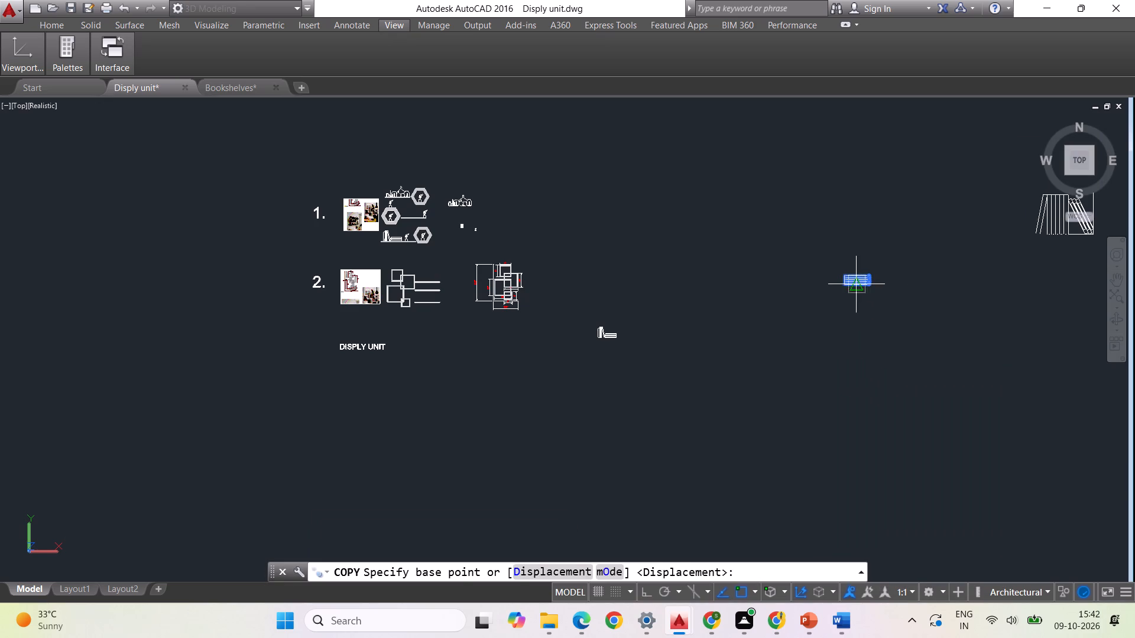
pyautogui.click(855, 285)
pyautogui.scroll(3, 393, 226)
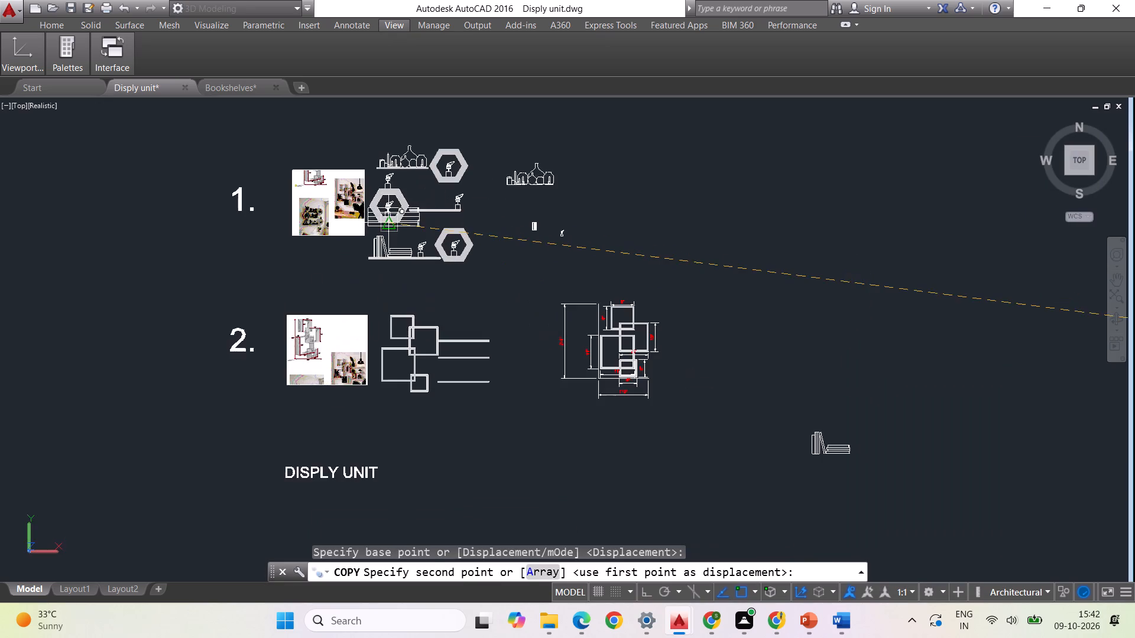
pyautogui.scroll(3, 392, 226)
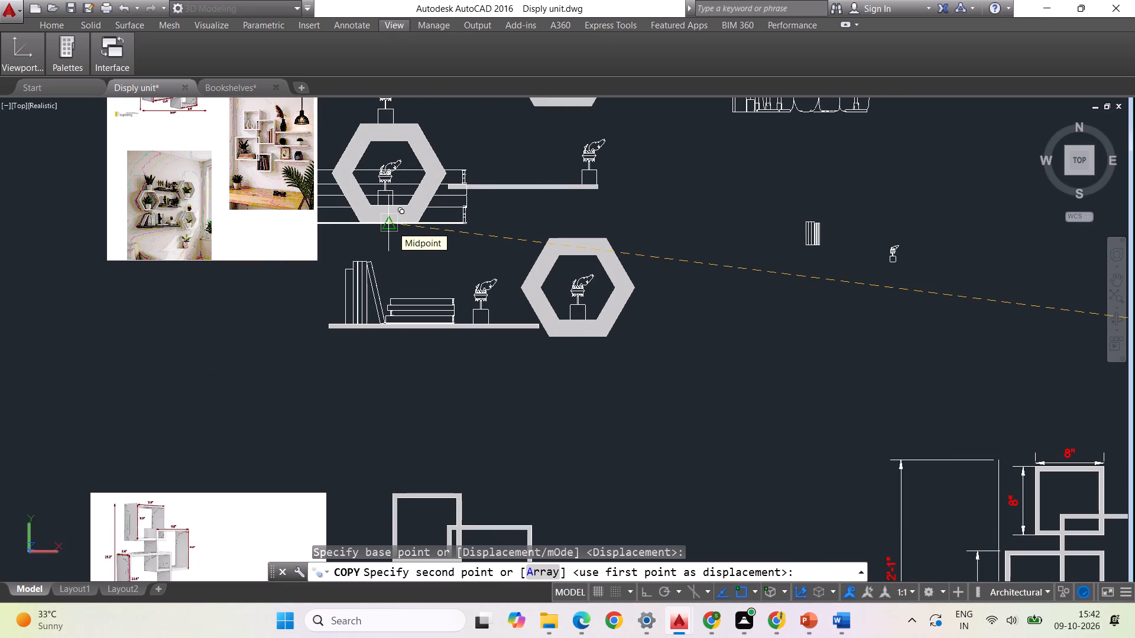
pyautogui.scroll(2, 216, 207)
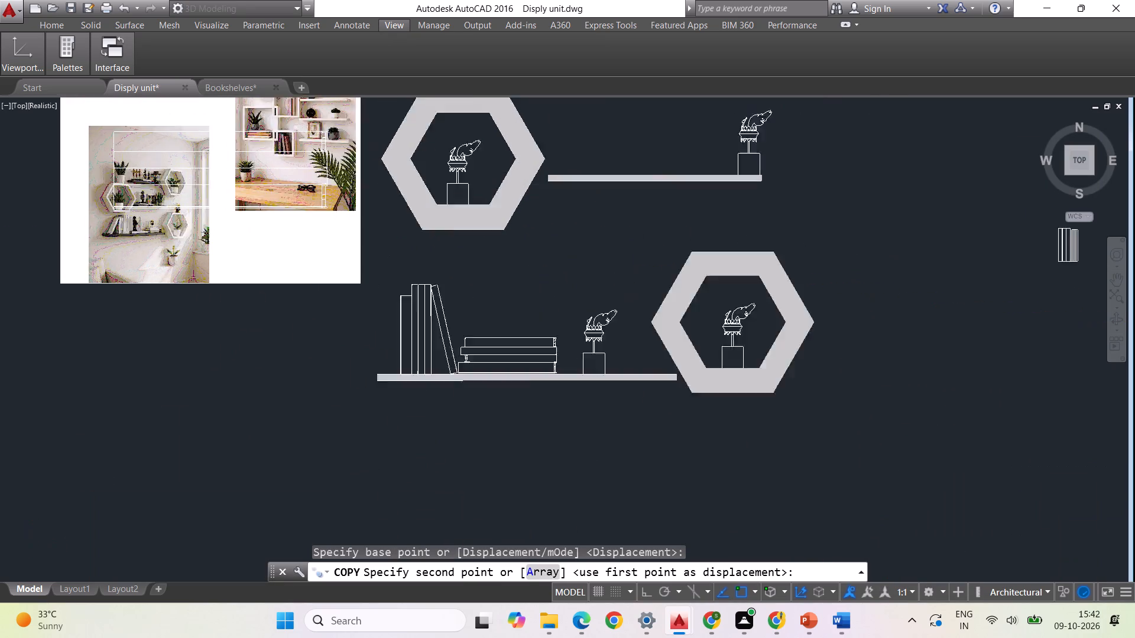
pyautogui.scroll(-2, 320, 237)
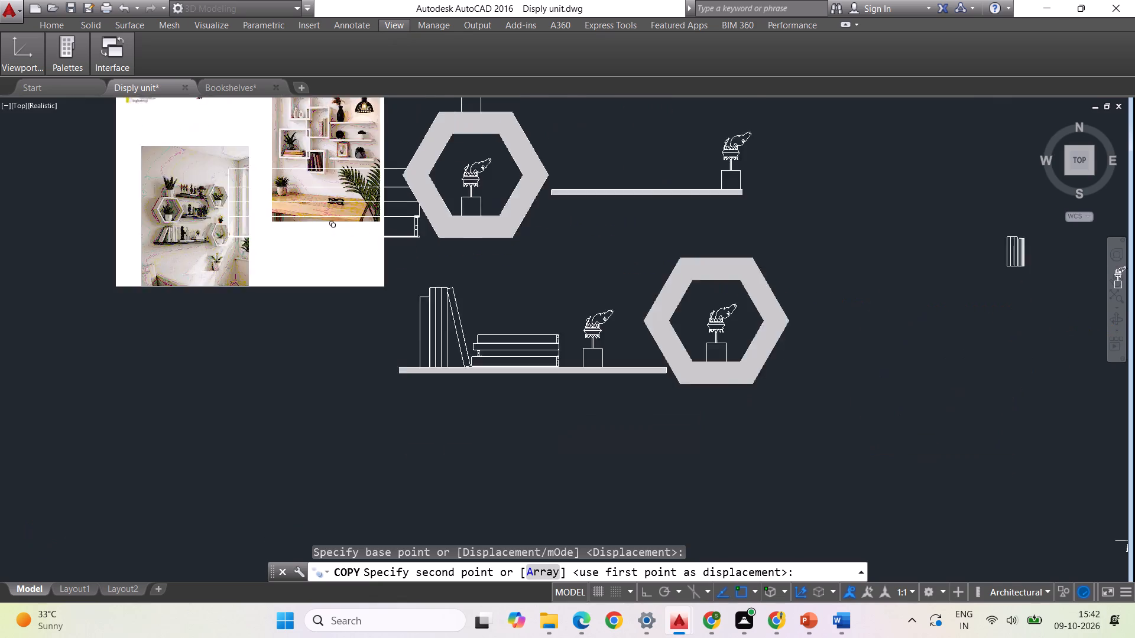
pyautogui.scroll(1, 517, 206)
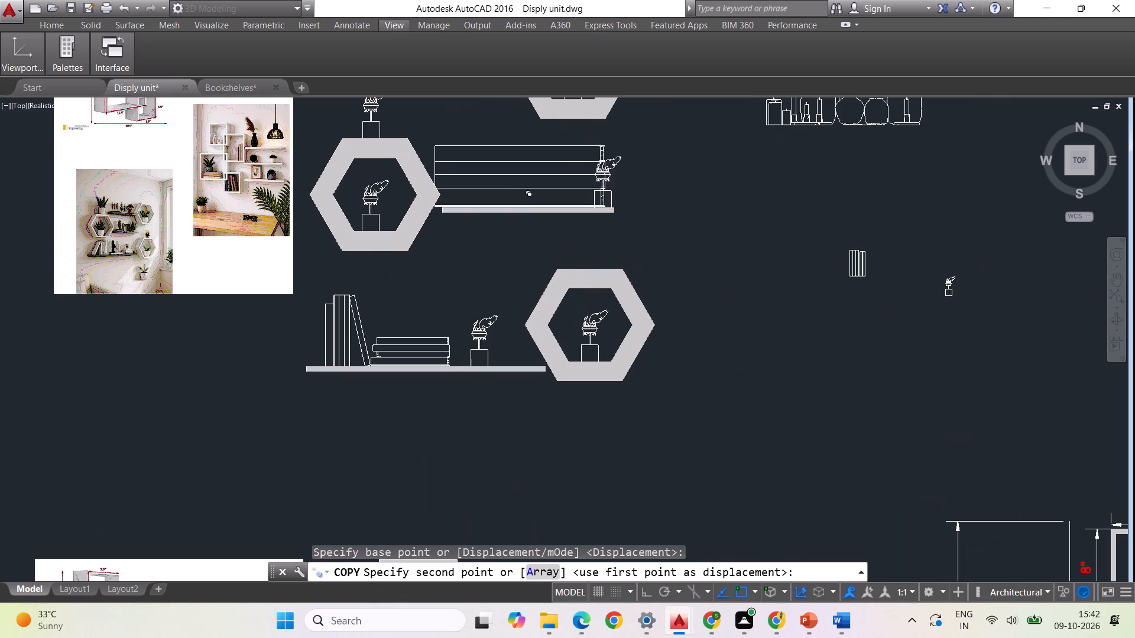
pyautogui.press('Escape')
# Move the scaled flat-book stack into the empty space beside the loose ornaments of shelf design 1.
pyautogui.scroll(-2, 403, 289)
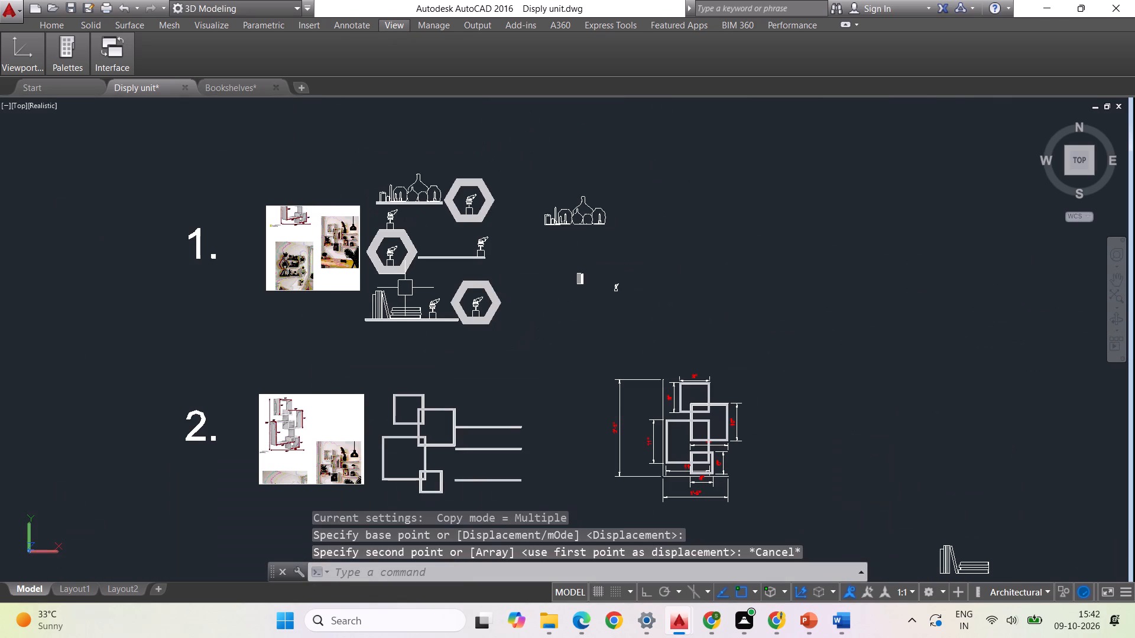
pyautogui.scroll(-1, 406, 288)
pyautogui.scroll(-2, 640, 270)
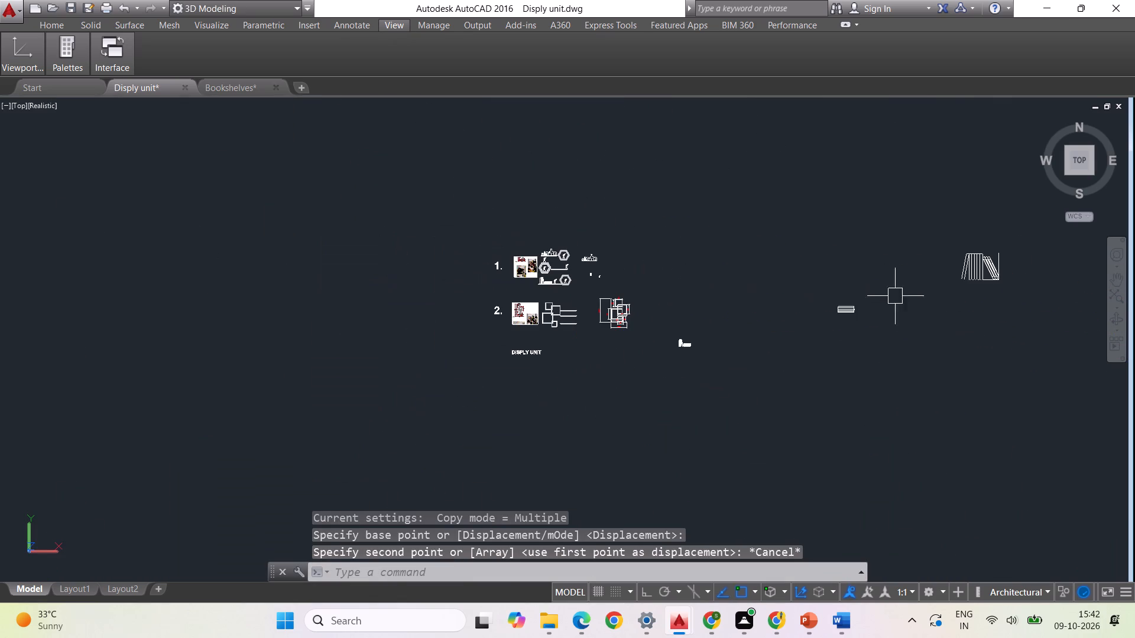
pyautogui.moveTo(911, 346); pyautogui.dragTo(898, 329)
pyautogui.click(818, 269)
pyautogui.rightClick(817, 268)
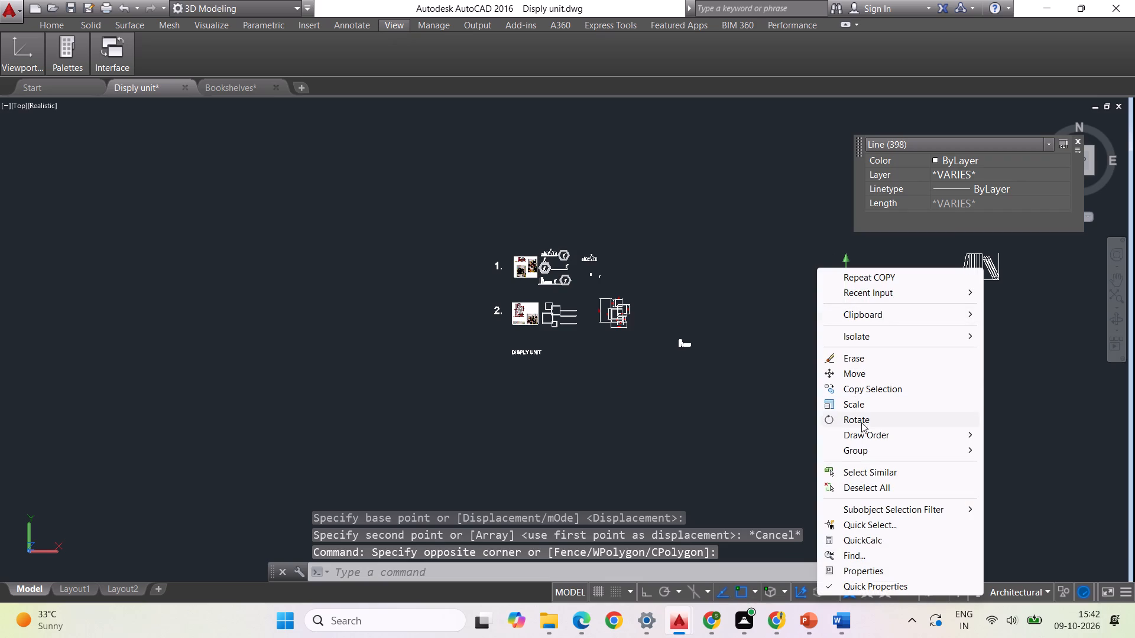
pyautogui.click(851, 372)
pyautogui.click(852, 318)
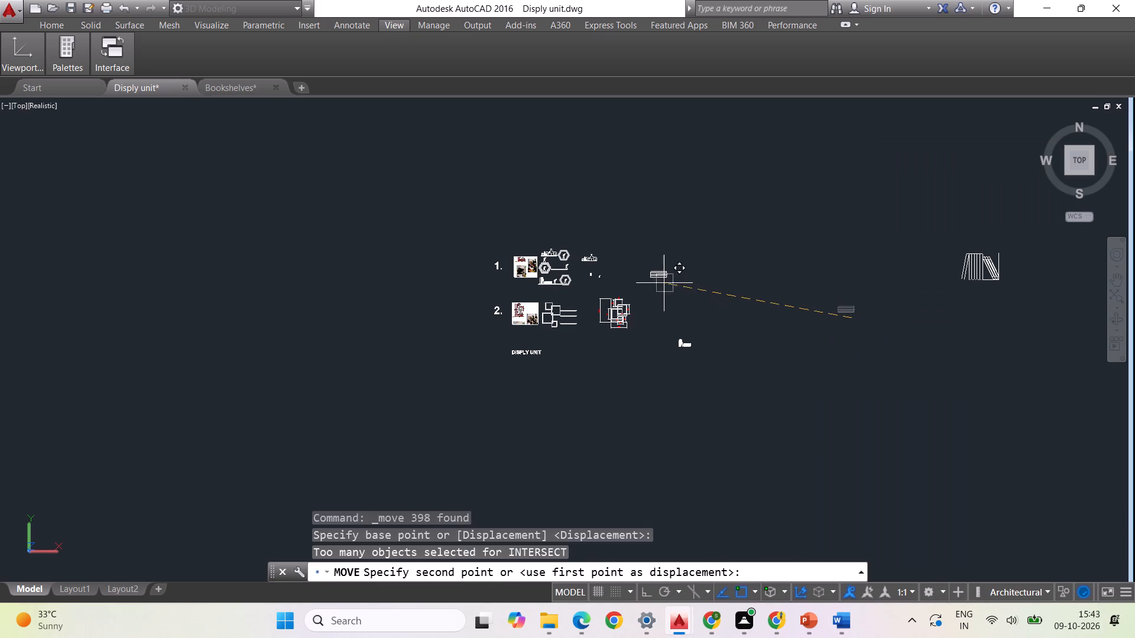
pyautogui.click(640, 281)
pyautogui.press('Escape')
# Start scaling the whole flat-book stack beside shelf design 1.
pyautogui.scroll(3, 638, 267)
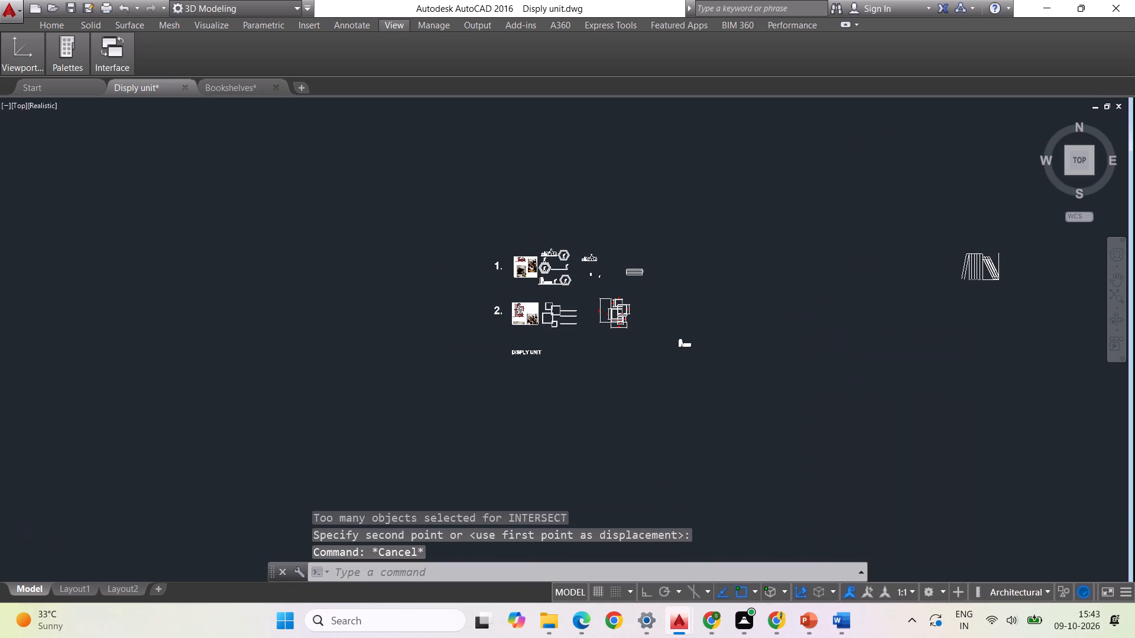
pyautogui.click(602, 251)
pyautogui.click(696, 317)
pyautogui.write('SCALE')
pyautogui.press('Return')
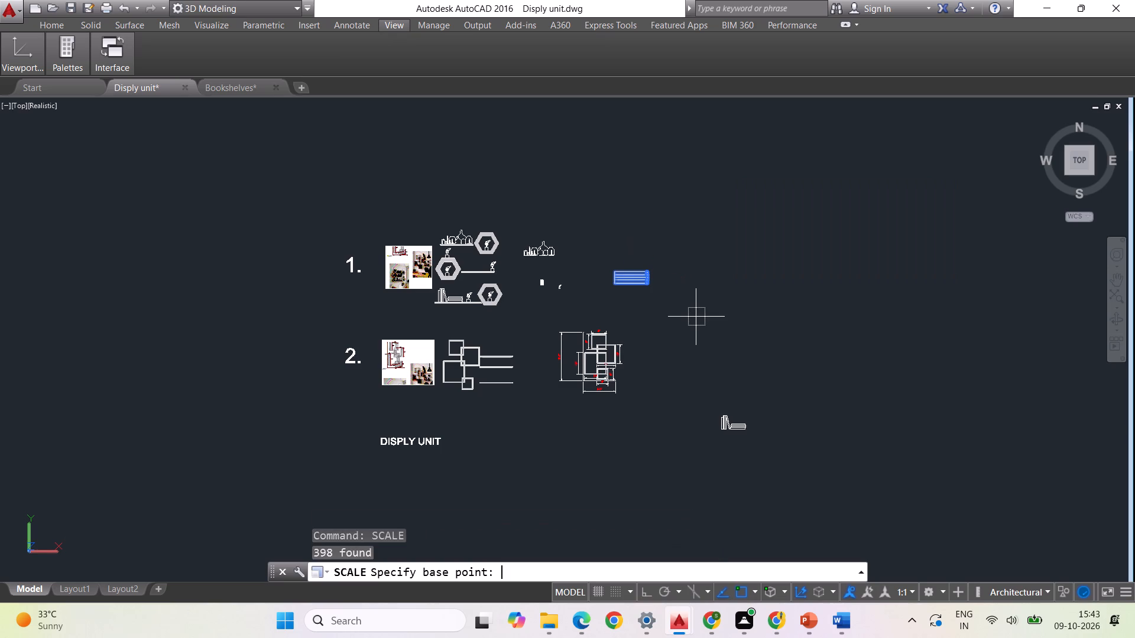
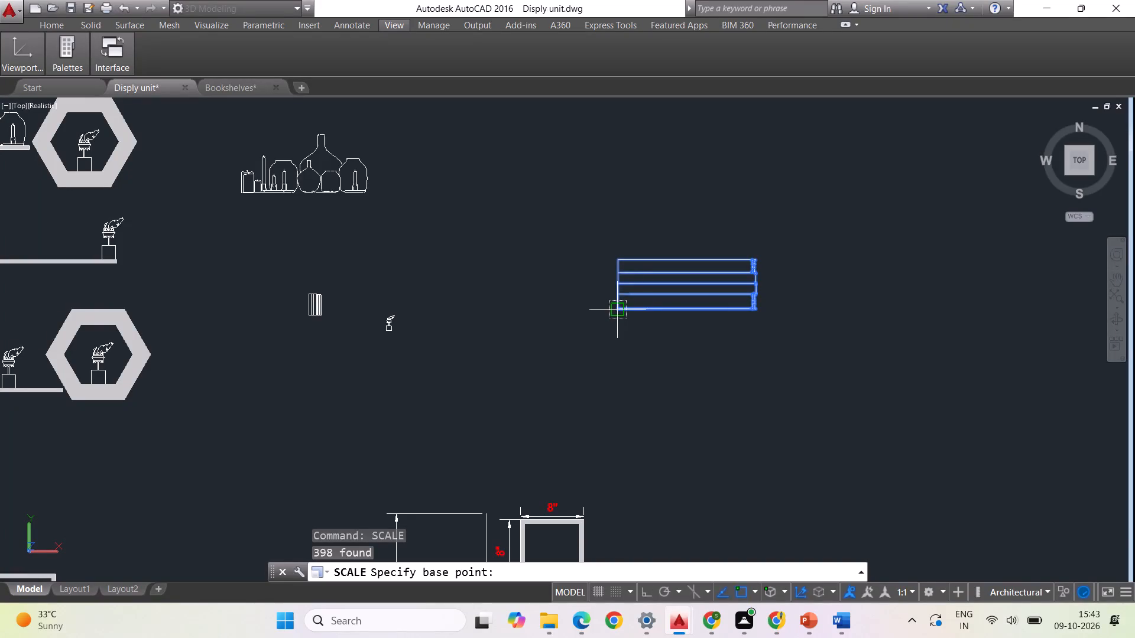
# Scale the flat book stack by reference from its lower-left corner, using its bottom edge, to about a quarter of its width.
pyautogui.click(617, 313)
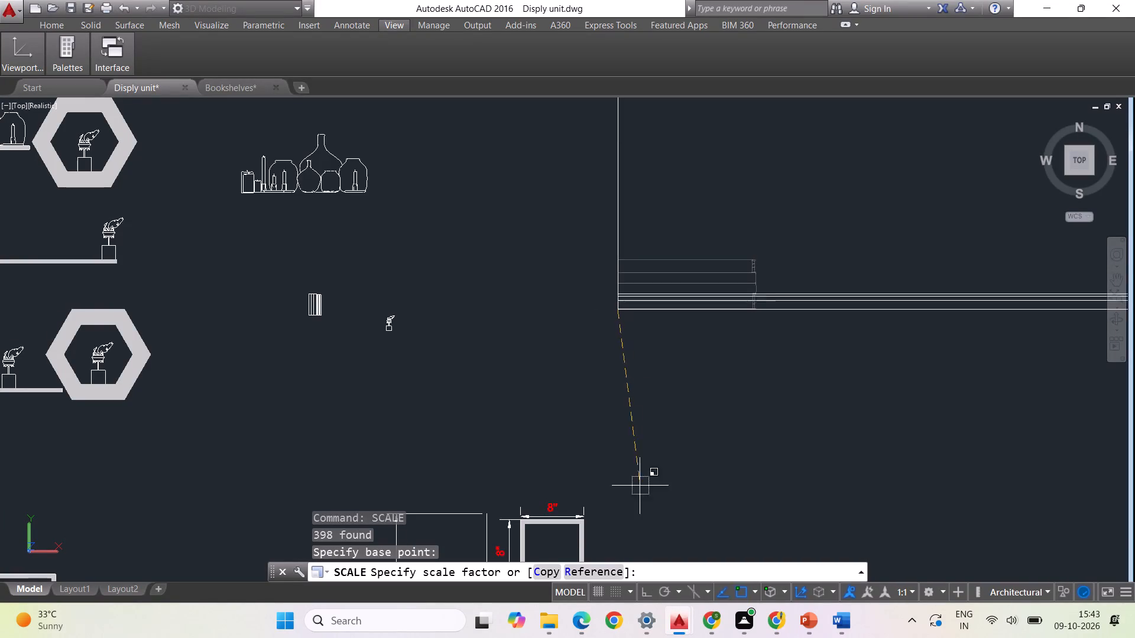
pyautogui.click(596, 568)
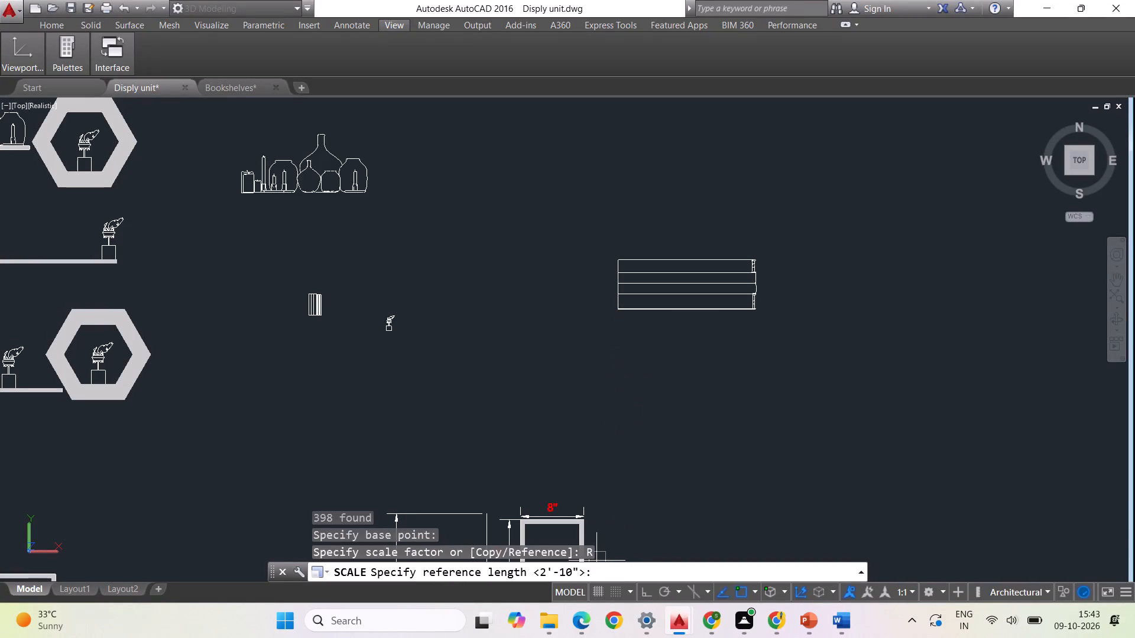
pyautogui.scroll(3, 613, 307)
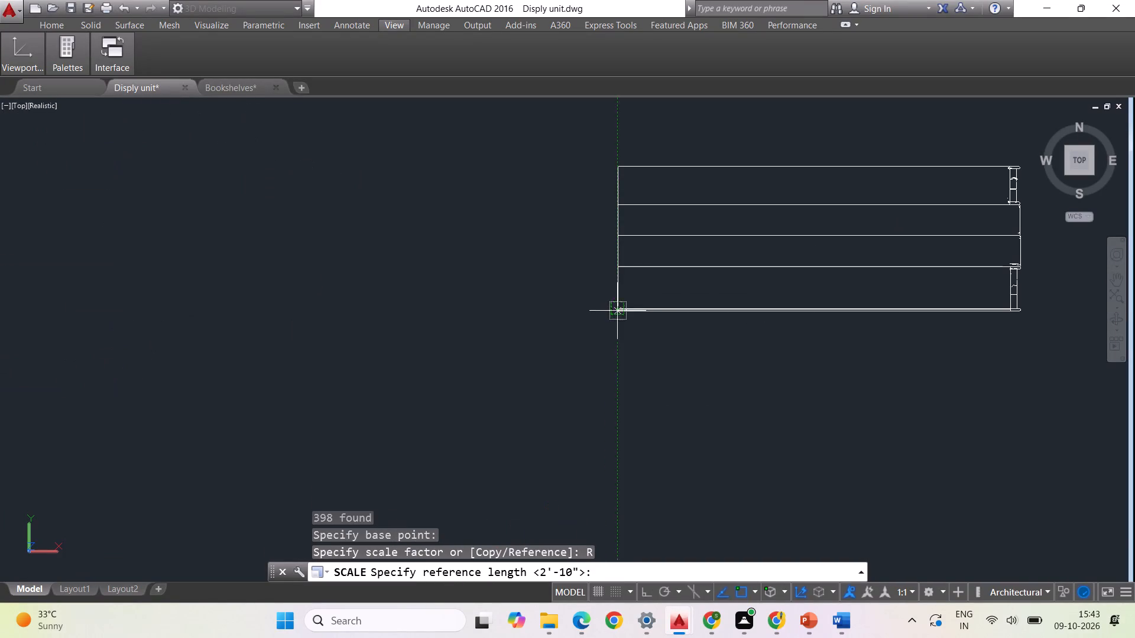
pyautogui.click(625, 313)
pyautogui.scroll(-2, 423, 334)
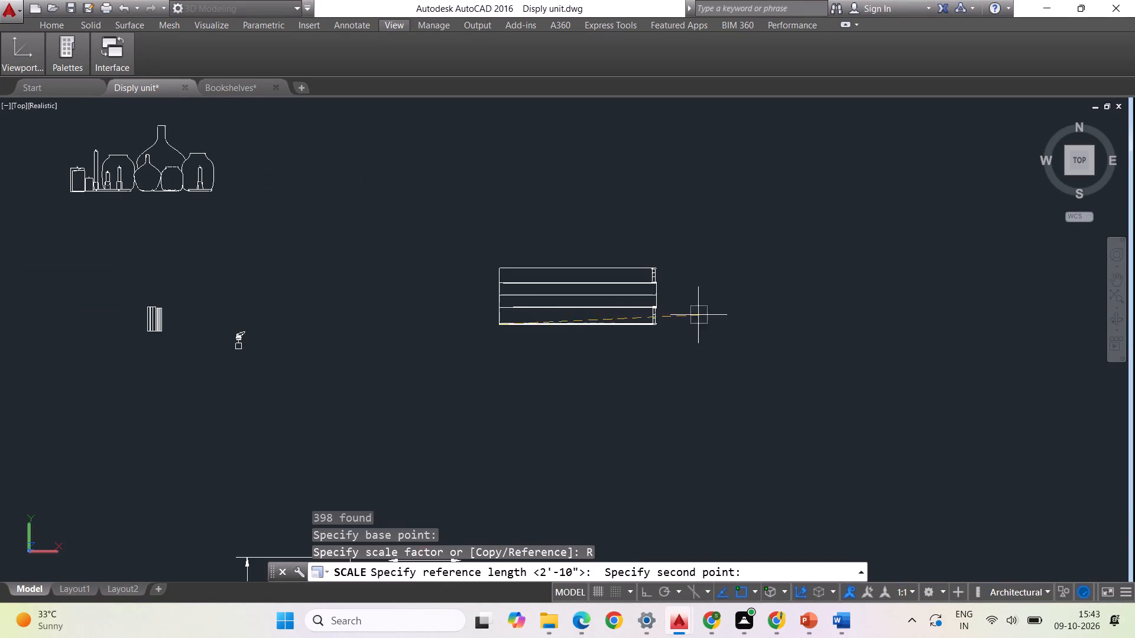
pyautogui.scroll(3, 658, 331)
pyautogui.click(652, 315)
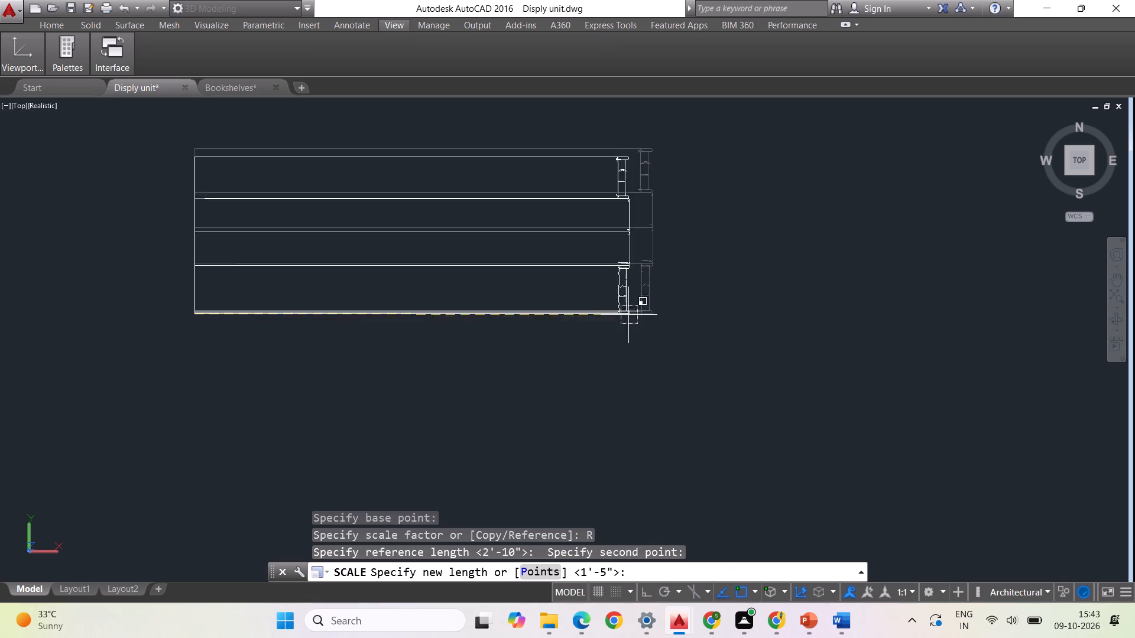
pyautogui.scroll(-2, 753, 330)
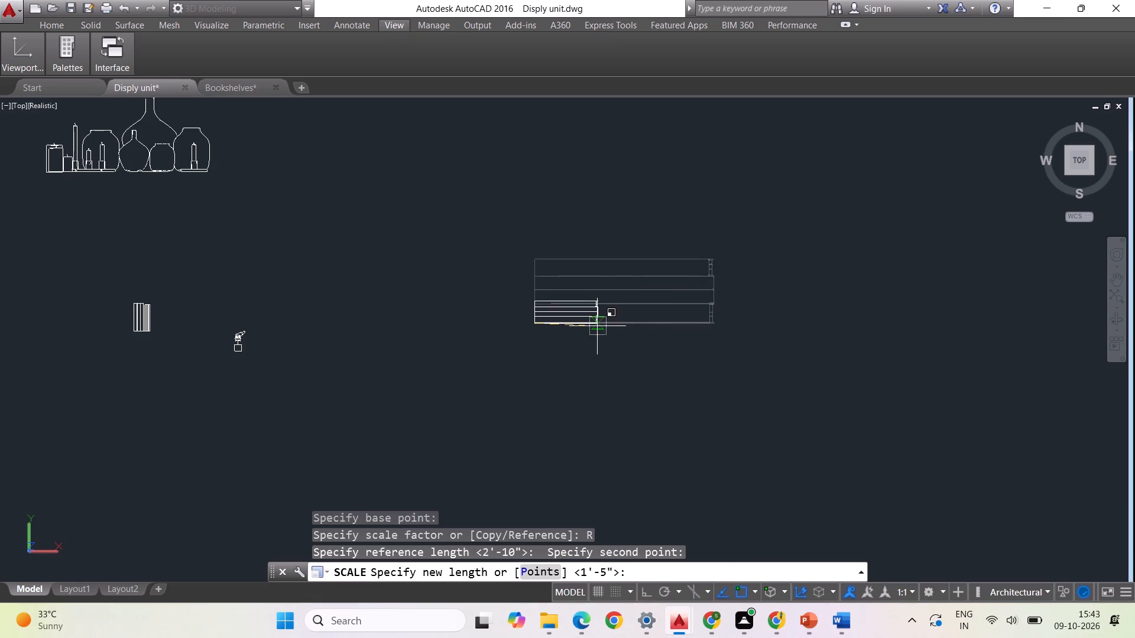
pyautogui.click(575, 326)
# Copy the reduced book stack onto the lowest shelf, between the pedestal ornament and the hexagon.
pyautogui.moveTo(636, 357); pyautogui.dragTo(596, 331)
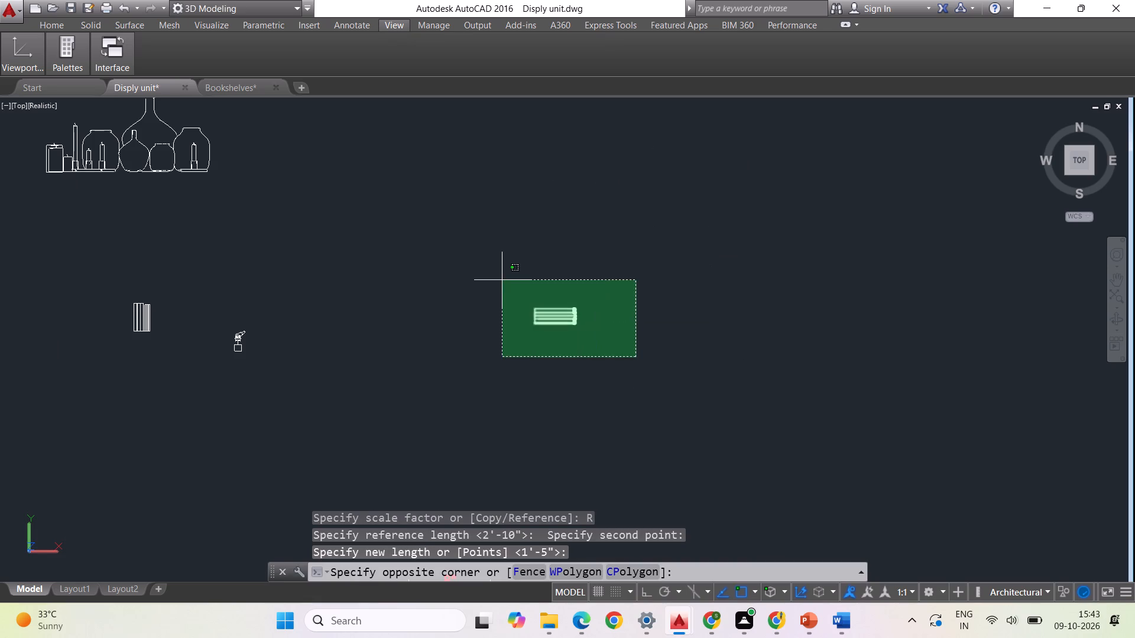
pyautogui.click(502, 281)
pyautogui.scroll(-2, 692, 429)
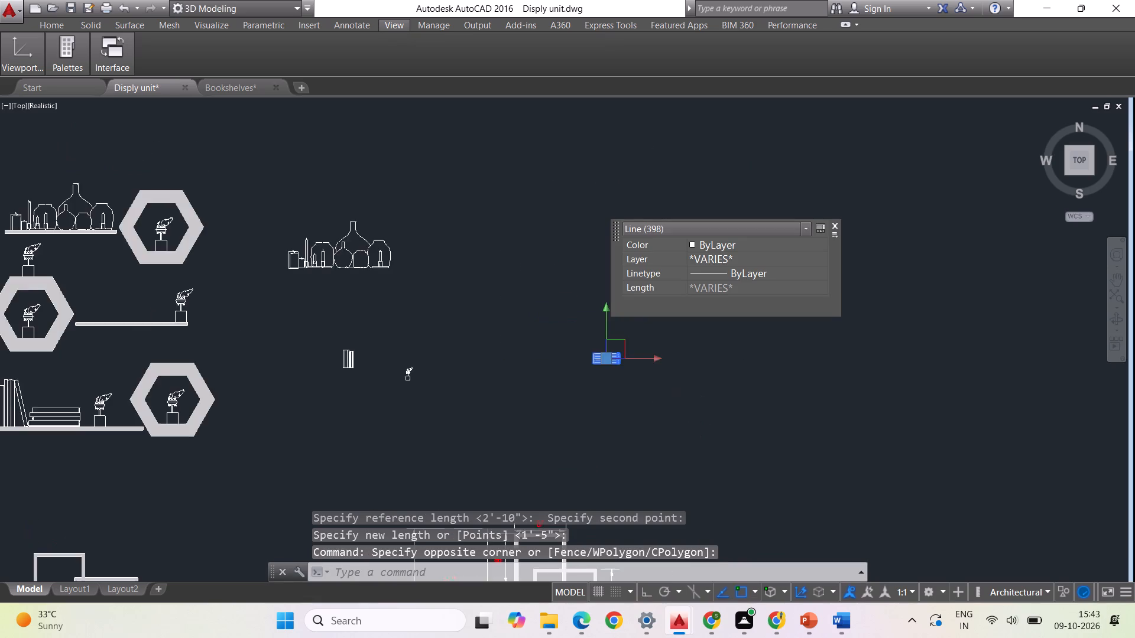
pyautogui.rightClick(760, 429)
pyautogui.click(825, 222)
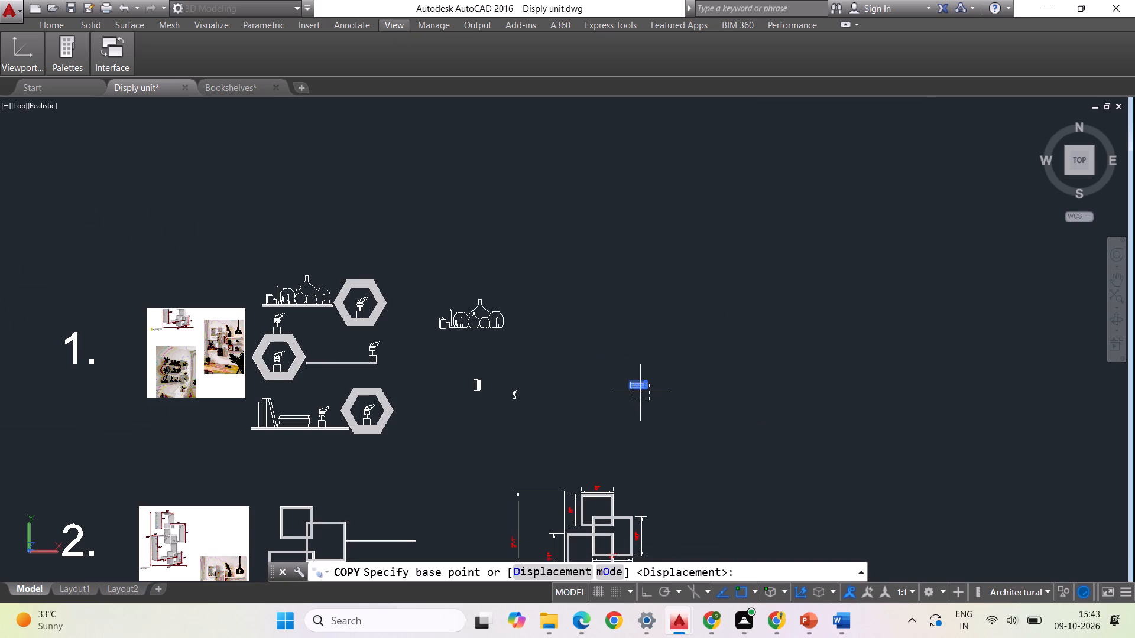
pyautogui.click(640, 393)
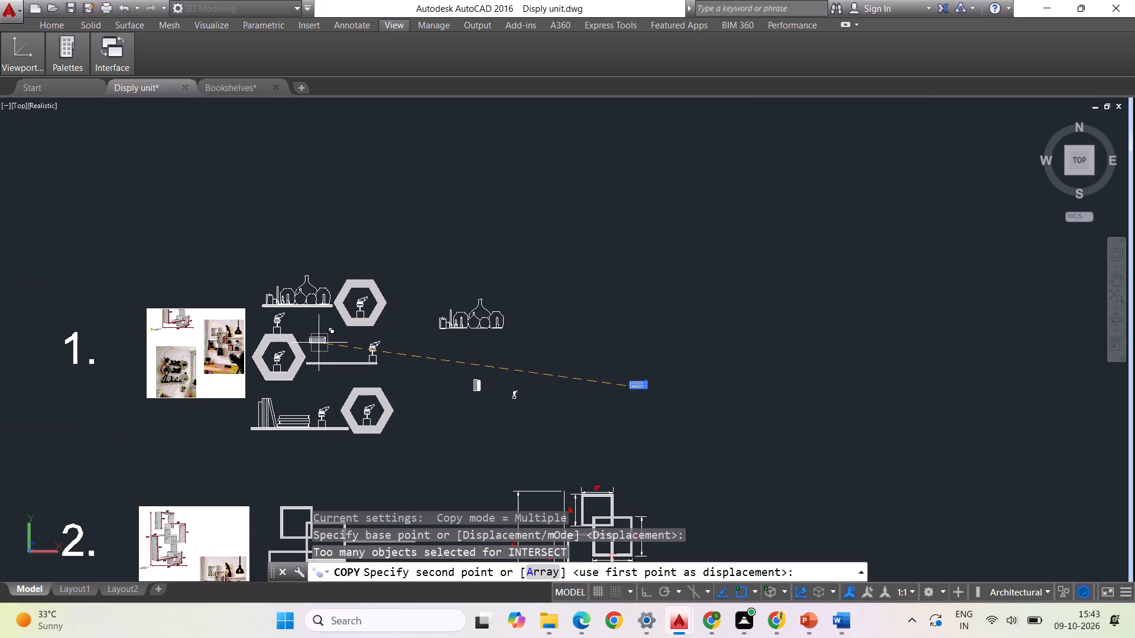
pyautogui.scroll(2, 307, 357)
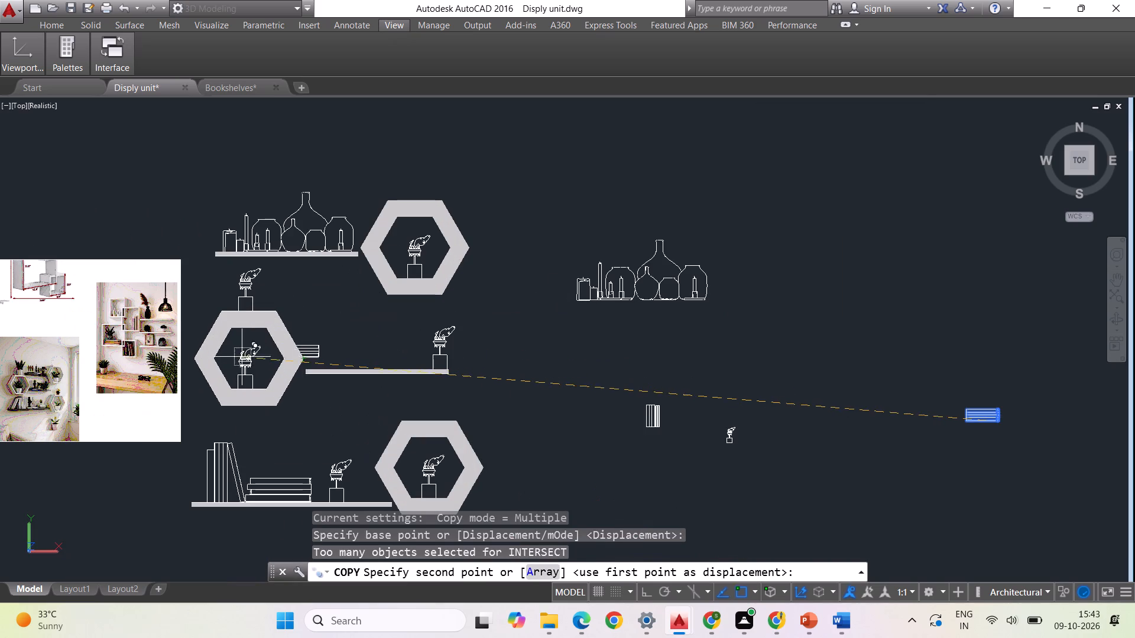
pyautogui.scroll(2, 229, 357)
pyautogui.scroll(-2, 321, 357)
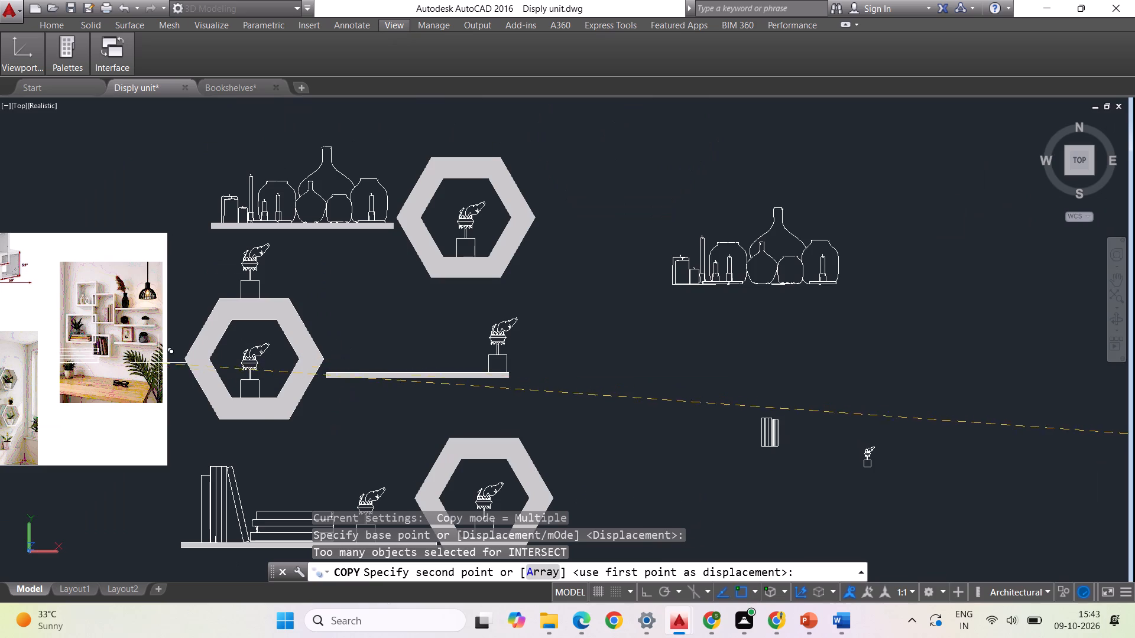
pyautogui.scroll(-1, 271, 364)
pyautogui.scroll(4, 71, 401)
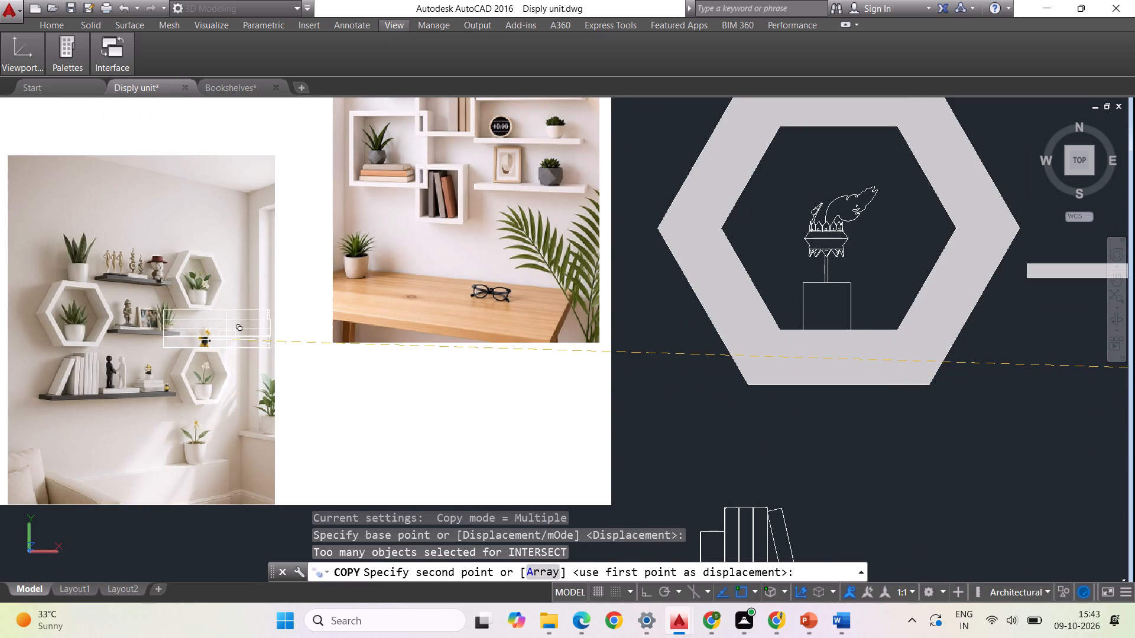
pyautogui.scroll(-2, 218, 318)
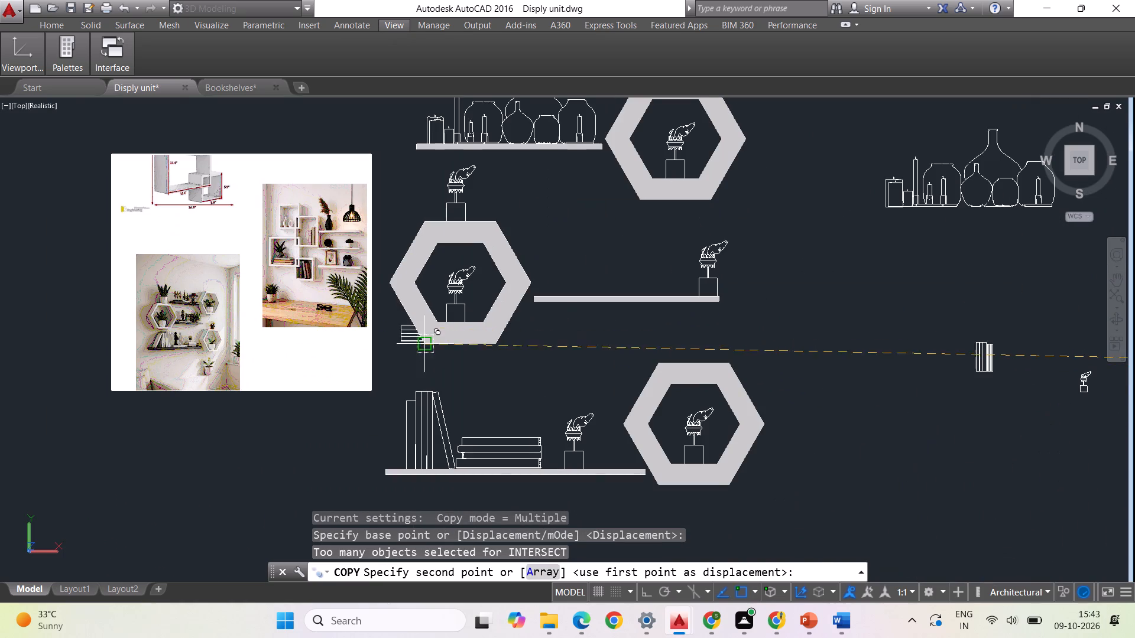
pyautogui.scroll(4, 630, 470)
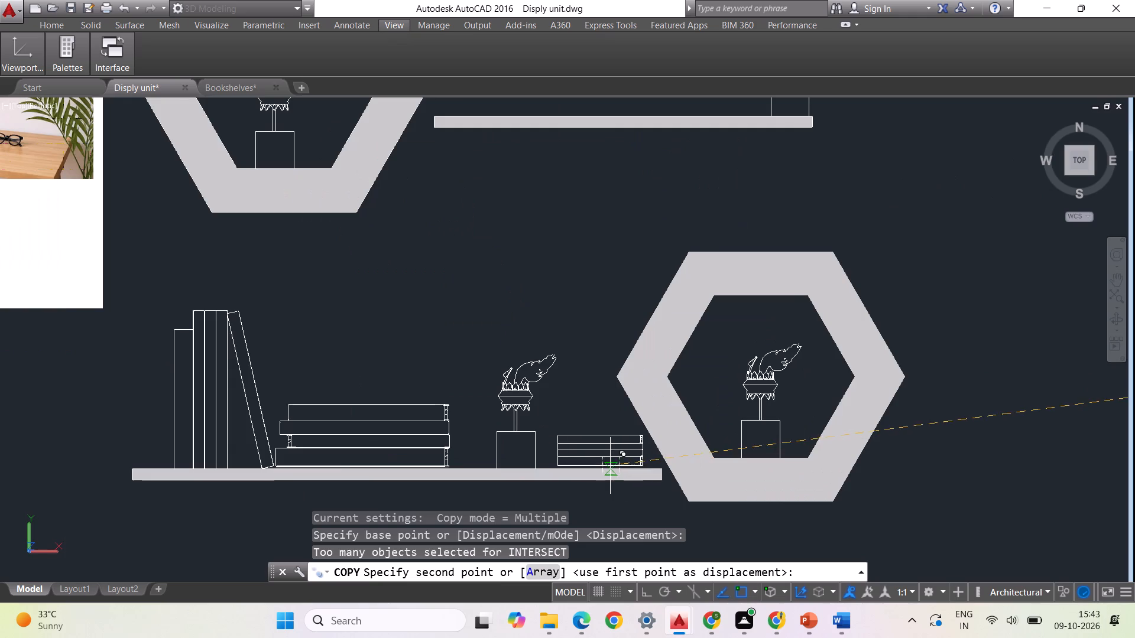
pyautogui.scroll(1, 608, 468)
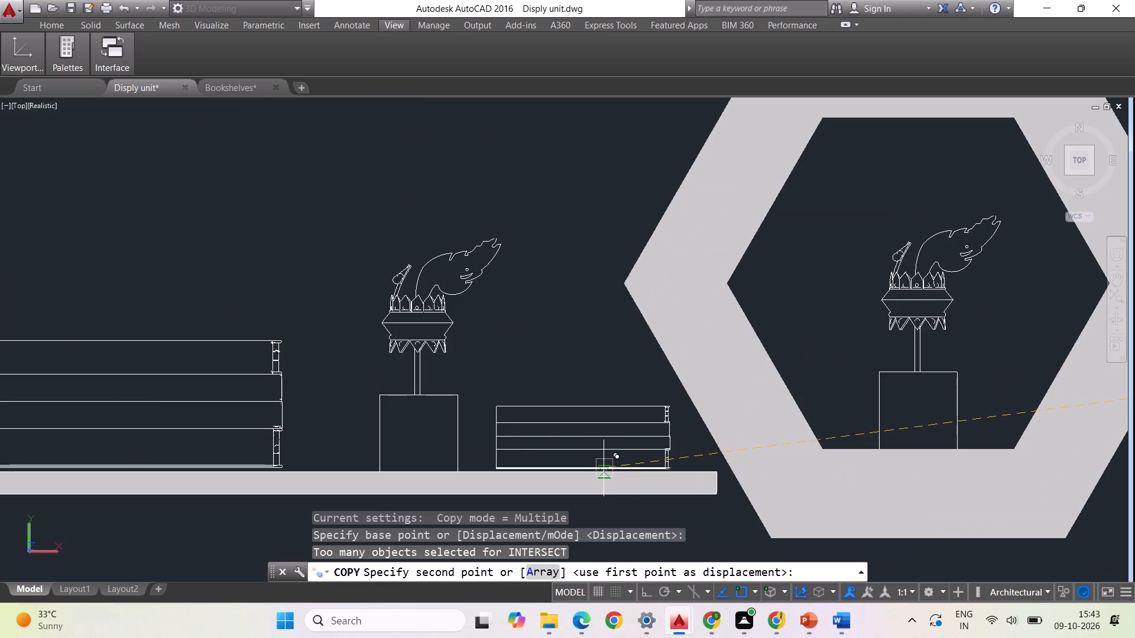
pyautogui.scroll(2, 604, 468)
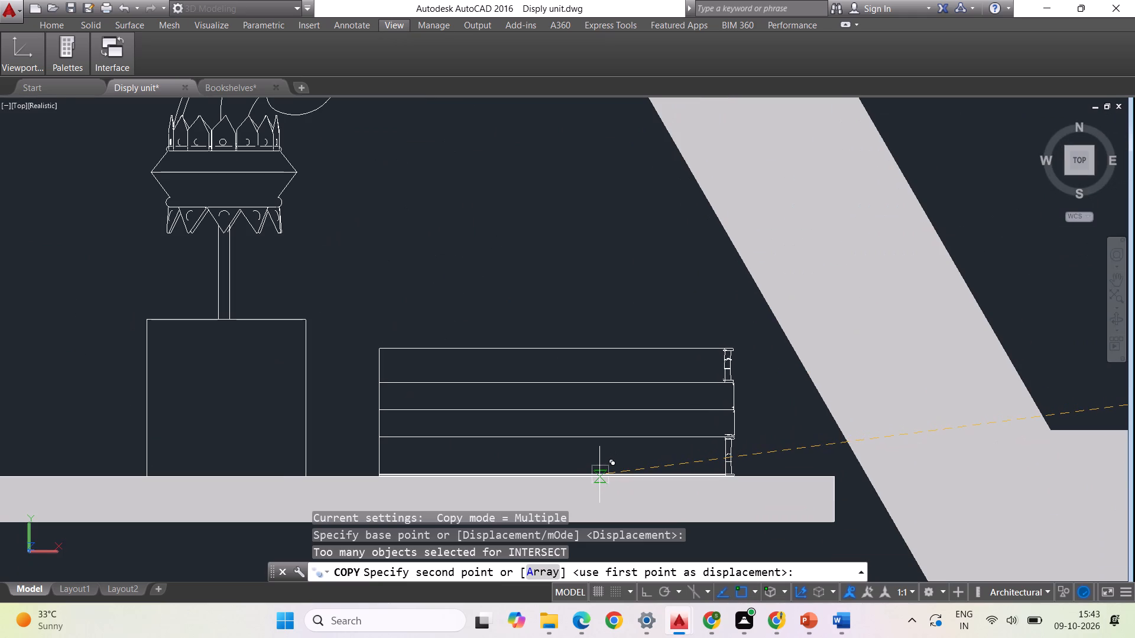
pyautogui.click(600, 475)
# Place another copy of the small book stack on the left end of the middle shelf, beside the hexagon.
pyautogui.scroll(-2, 515, 416)
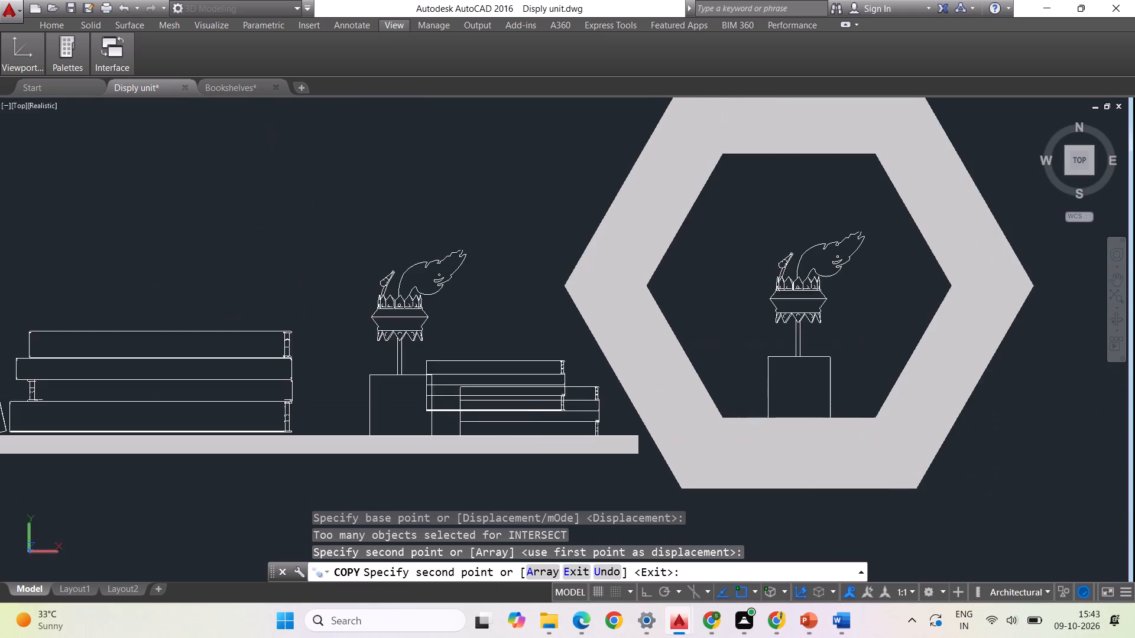
pyautogui.scroll(-1, 556, 453)
pyautogui.scroll(-2, 972, 431)
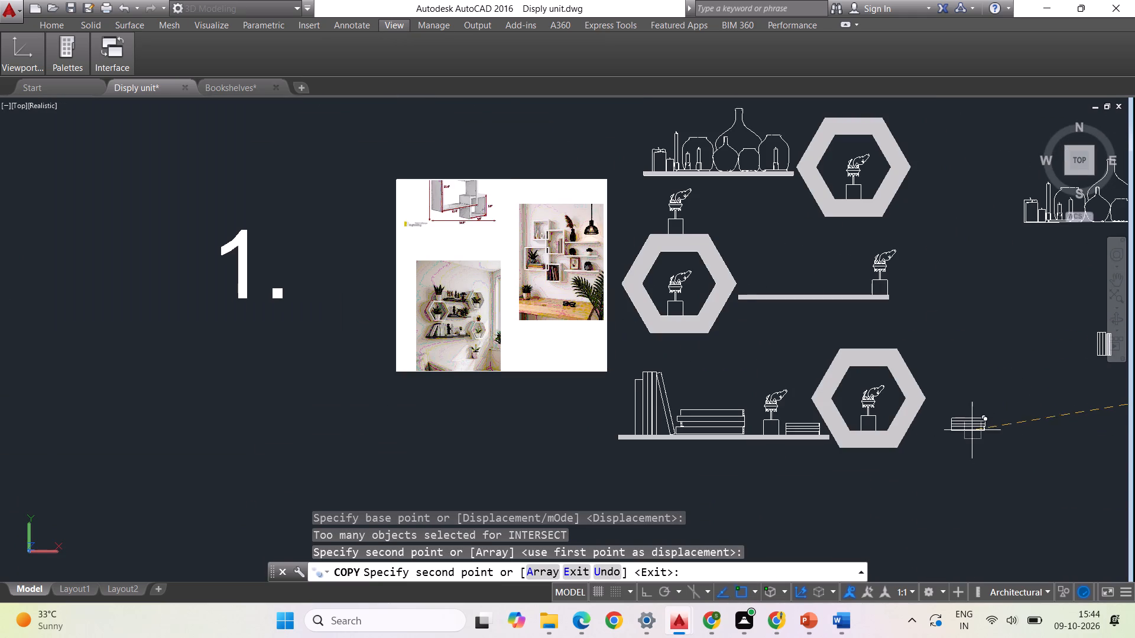
pyautogui.scroll(2, 839, 278)
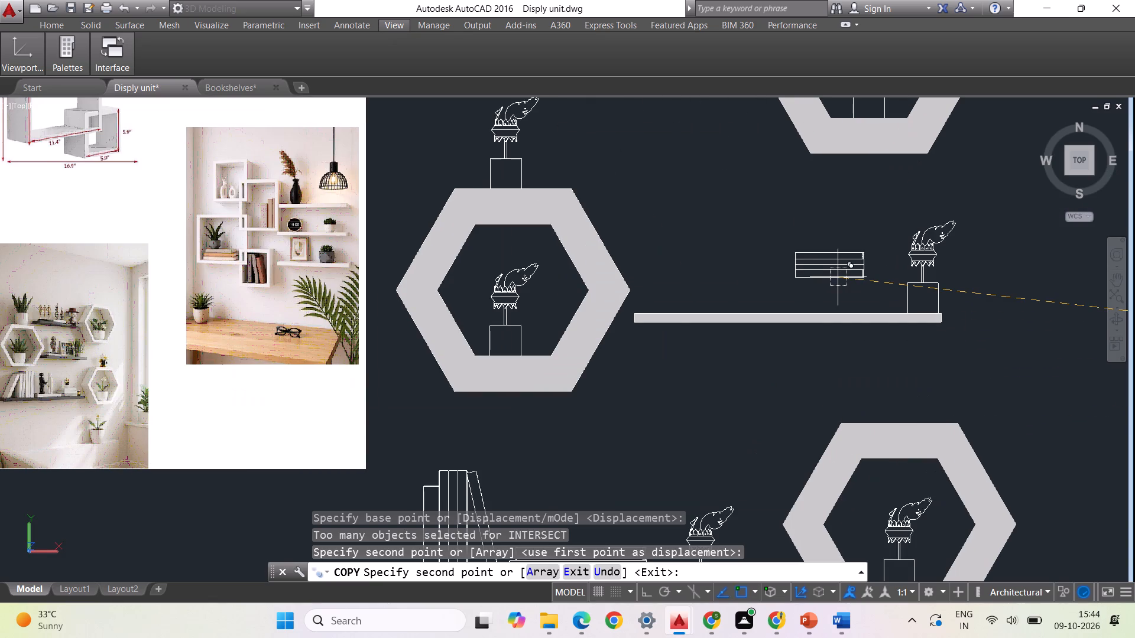
pyautogui.scroll(4, 676, 311)
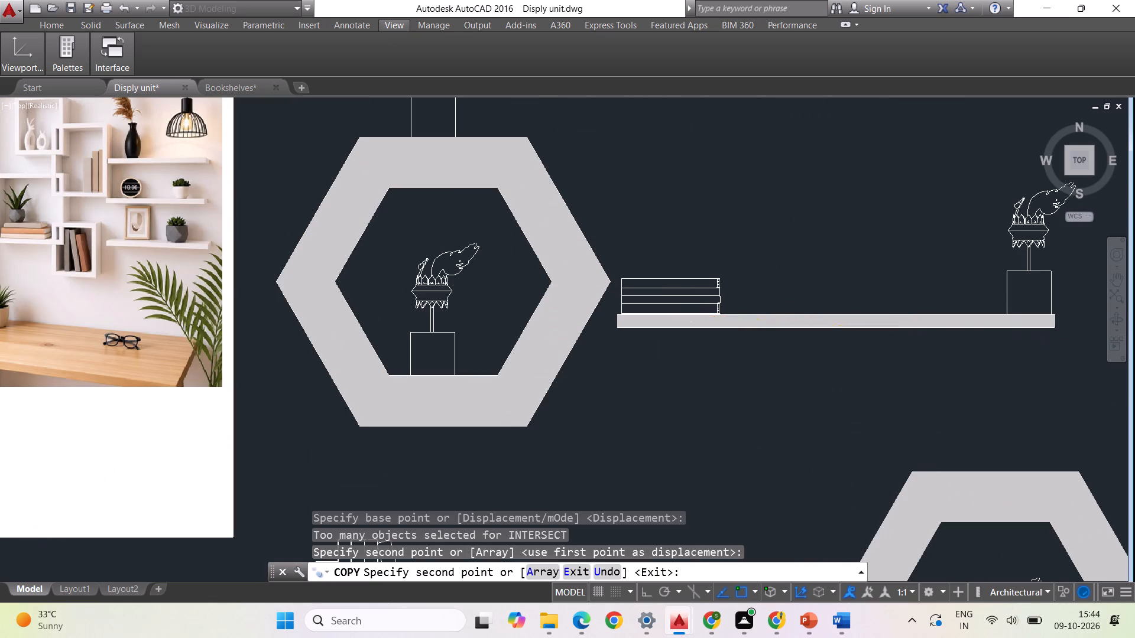
pyautogui.click(683, 316)
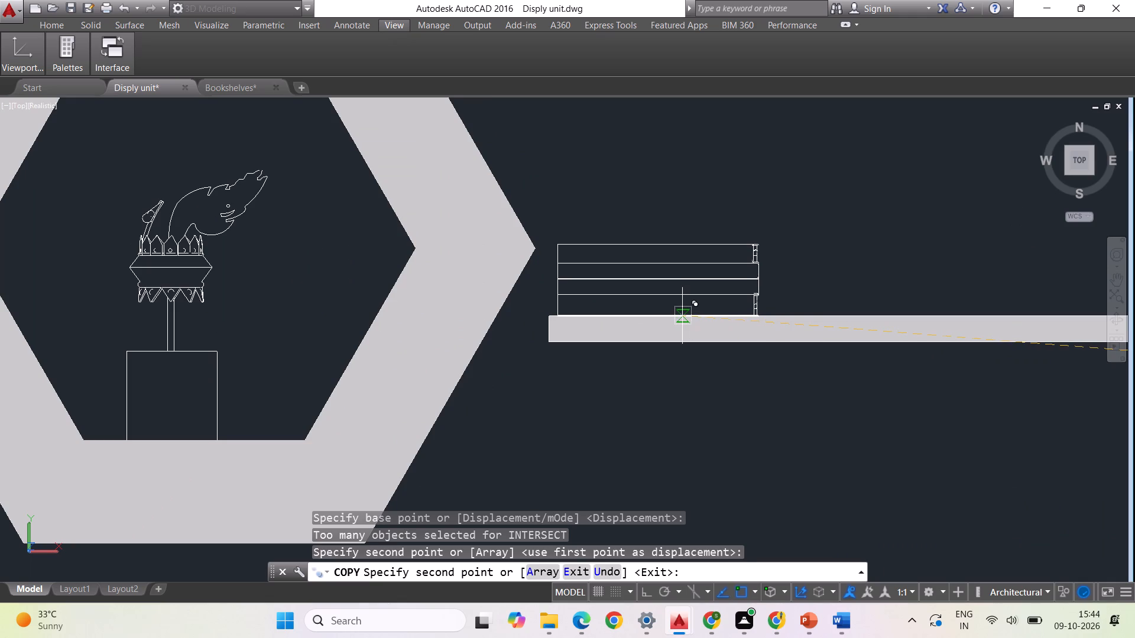
pyautogui.scroll(-3, 680, 402)
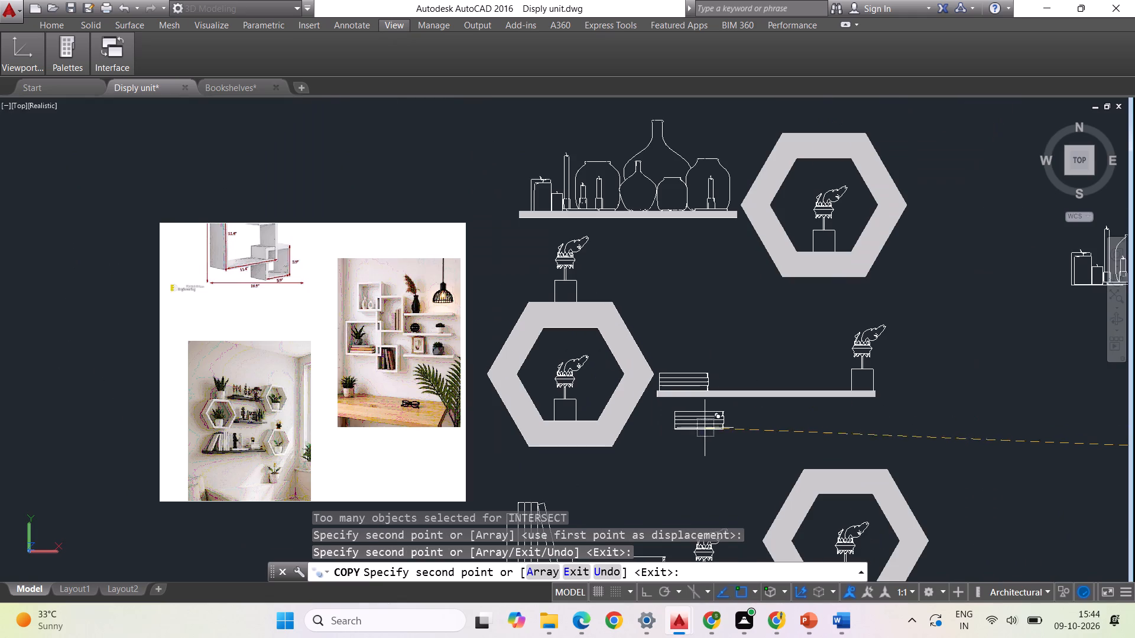
pyautogui.scroll(-1, 702, 362)
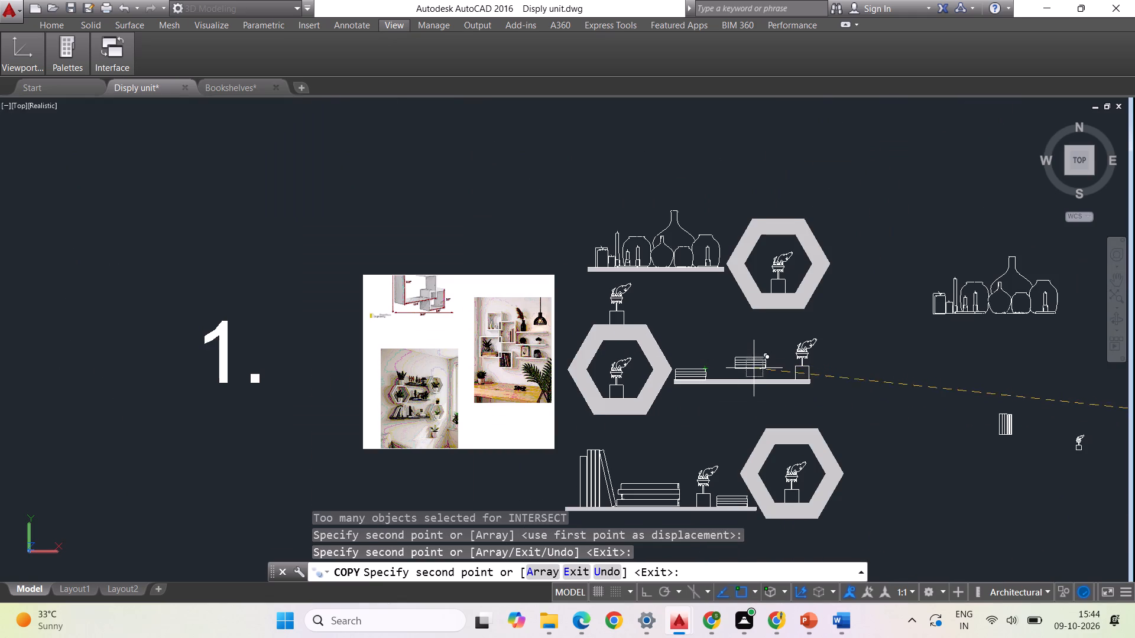
pyautogui.scroll(1, 755, 372)
pyautogui.press('Escape')
pyautogui.scroll(-1, 610, 396)
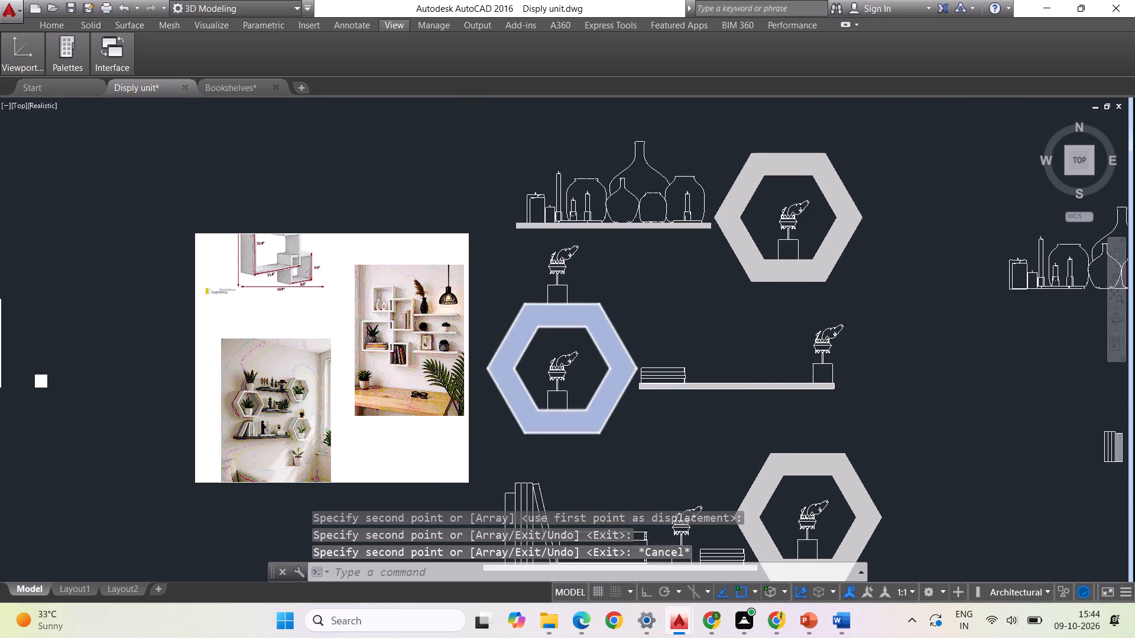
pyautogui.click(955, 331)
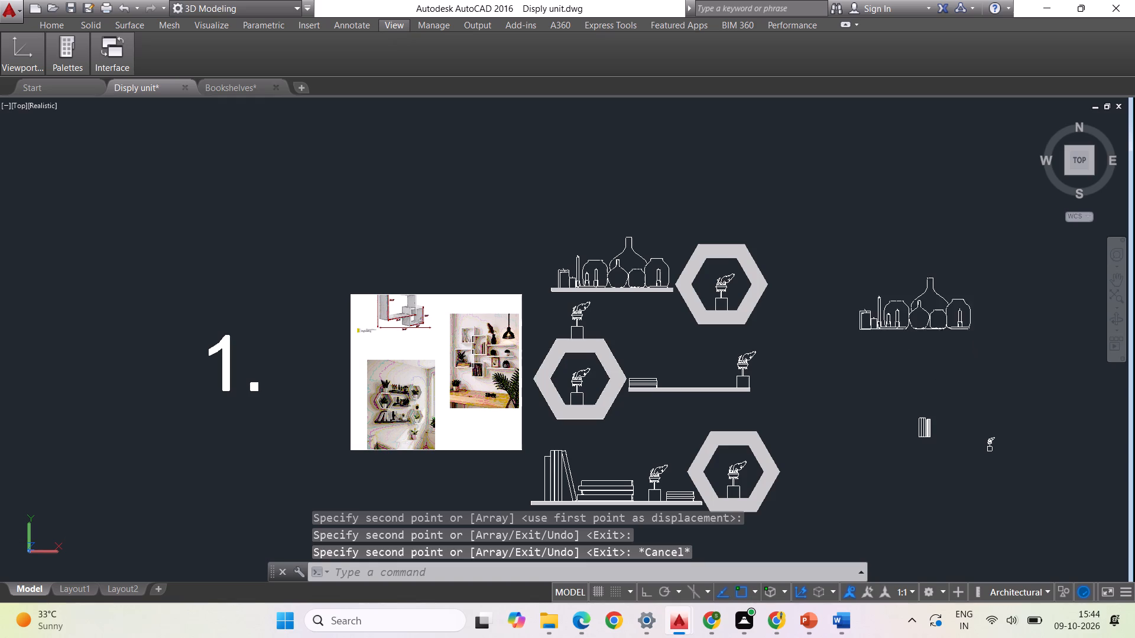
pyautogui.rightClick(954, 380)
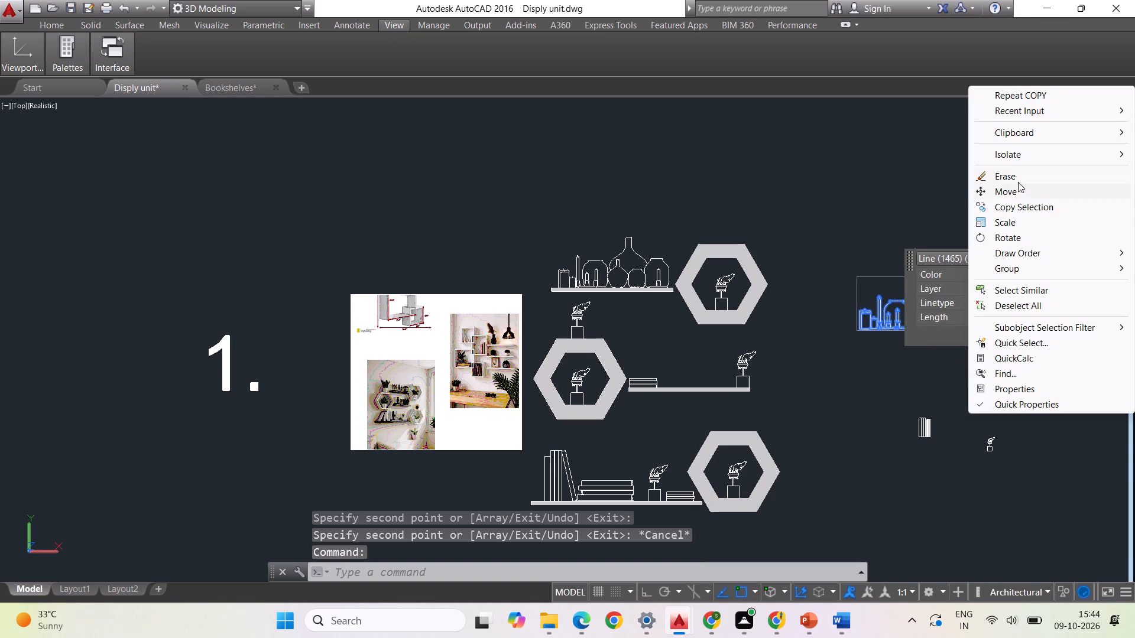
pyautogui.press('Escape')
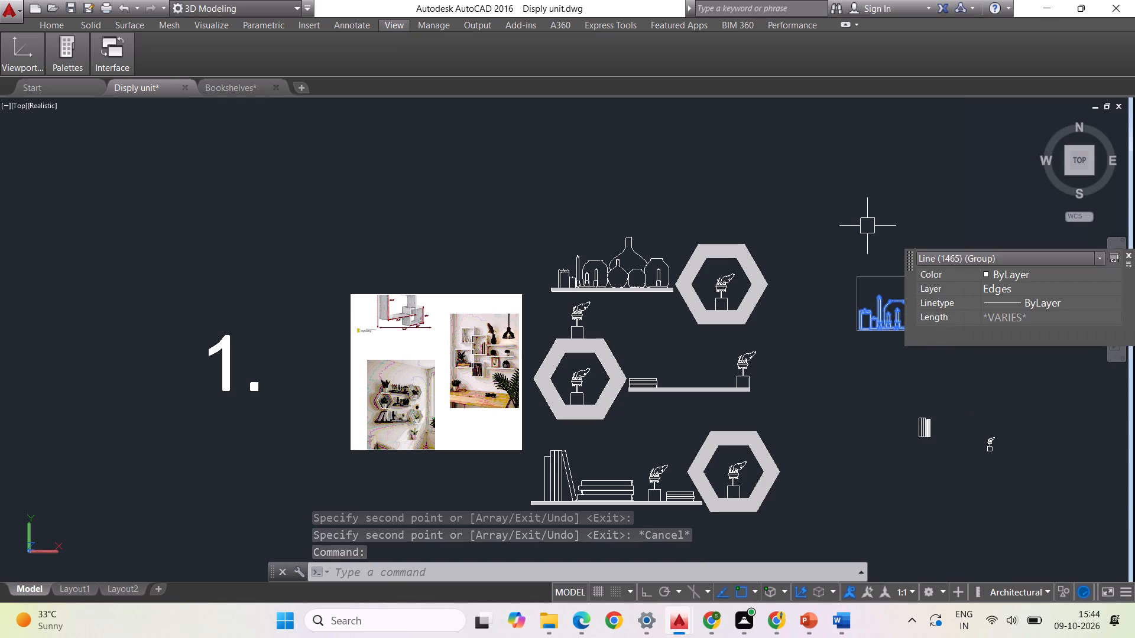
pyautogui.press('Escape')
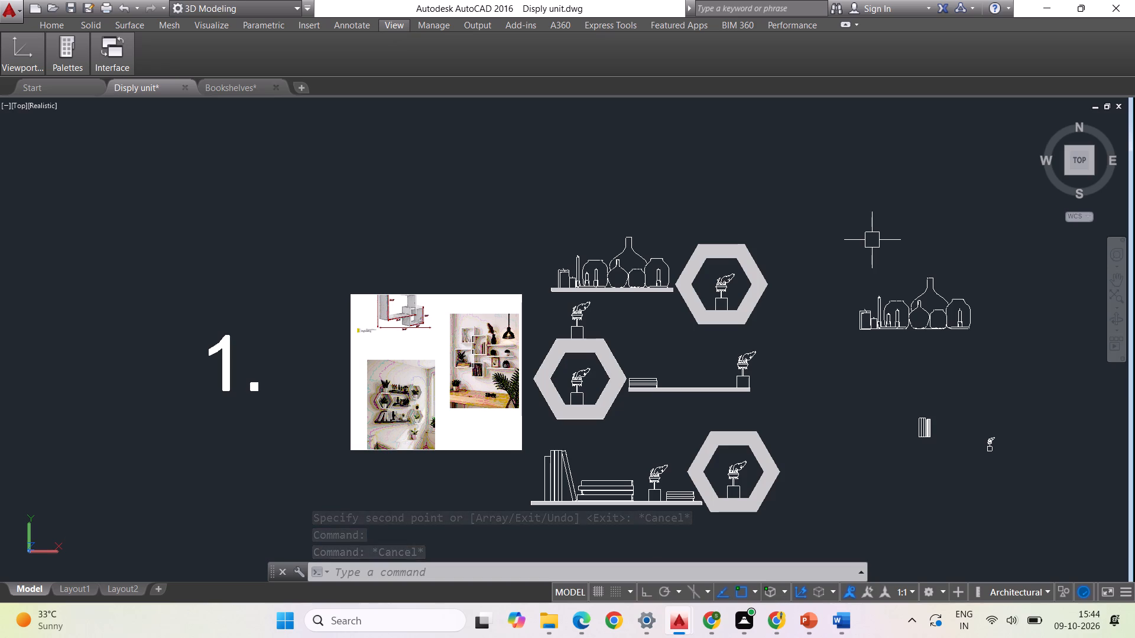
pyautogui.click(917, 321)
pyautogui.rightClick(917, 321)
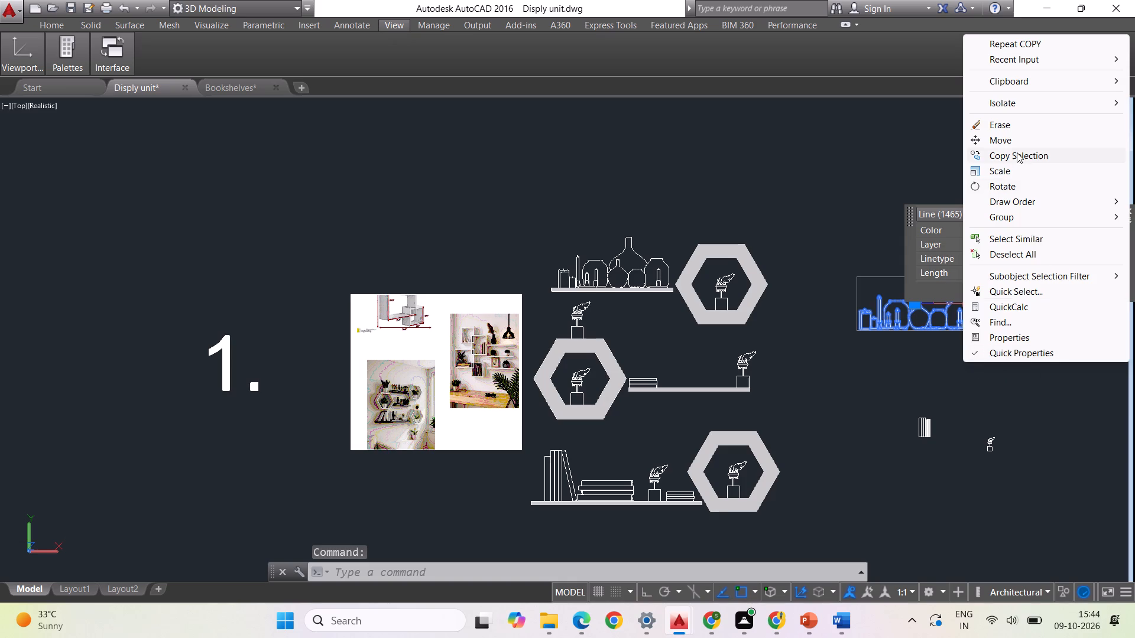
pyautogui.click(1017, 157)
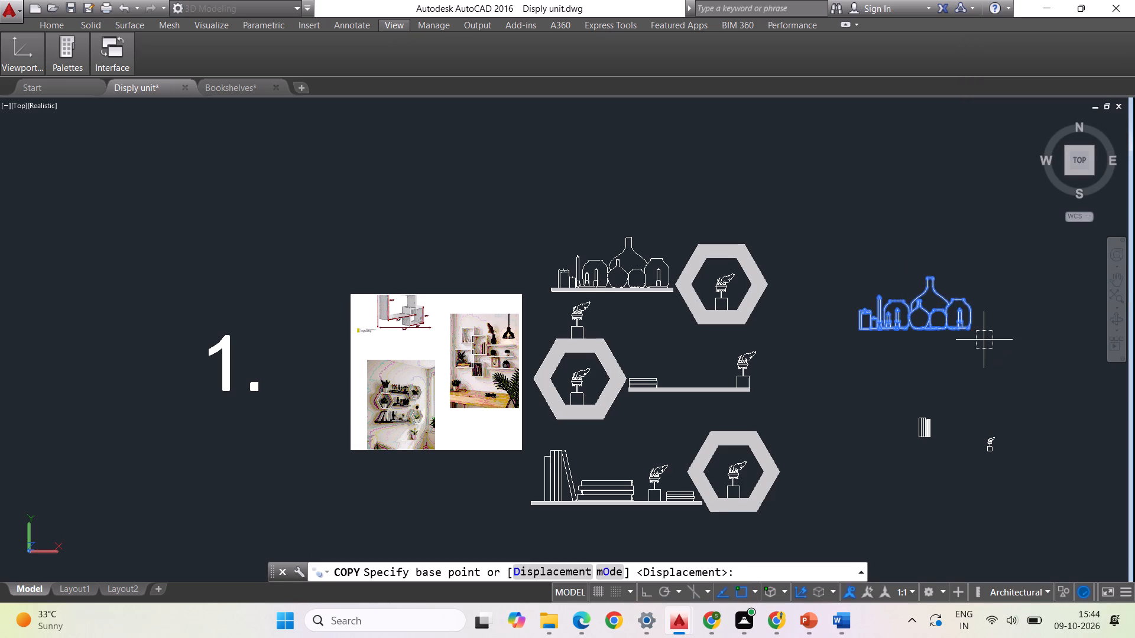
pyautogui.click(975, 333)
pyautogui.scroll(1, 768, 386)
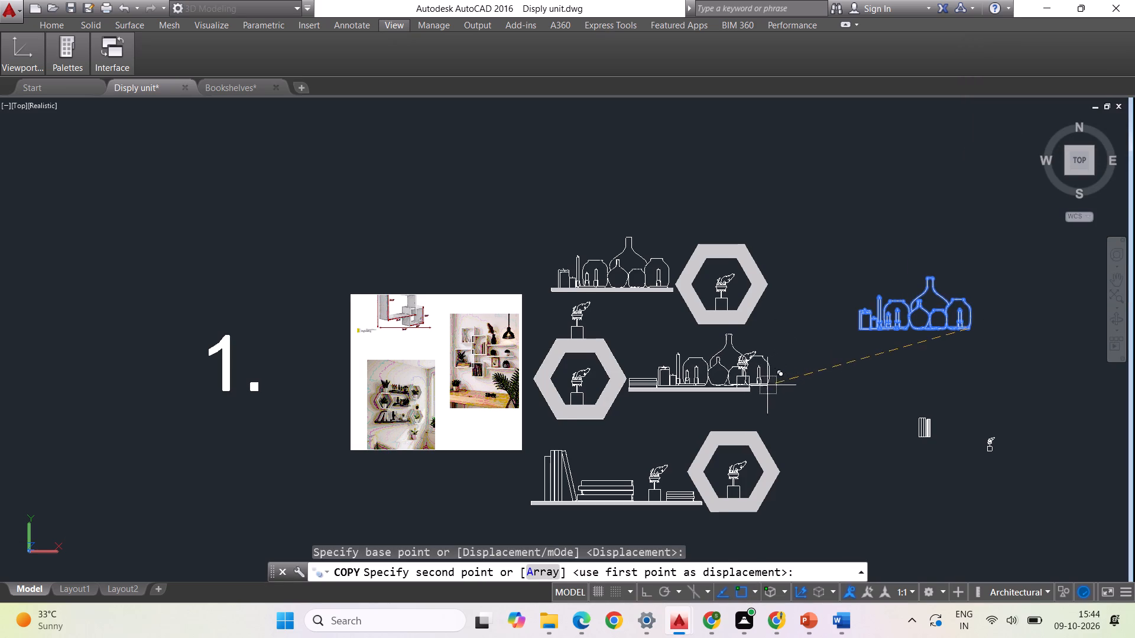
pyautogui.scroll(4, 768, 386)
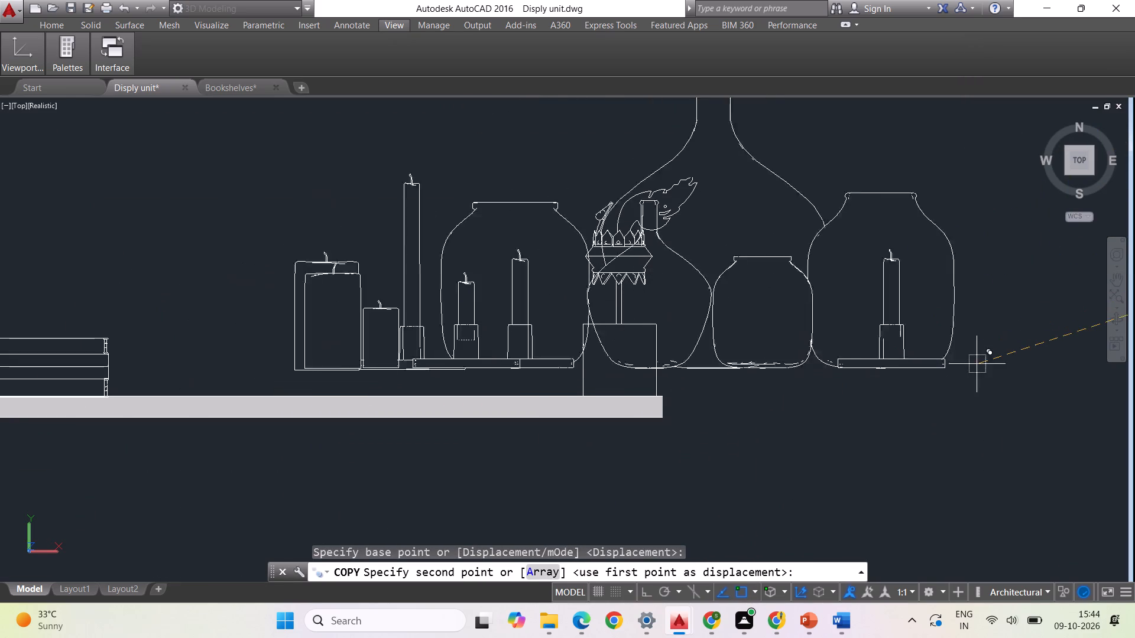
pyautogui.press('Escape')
# Copy the middle shelf's pedestal ornament twice along the shelf, once beside the book stack and once near the shelf's centre.
pyautogui.click(656, 340)
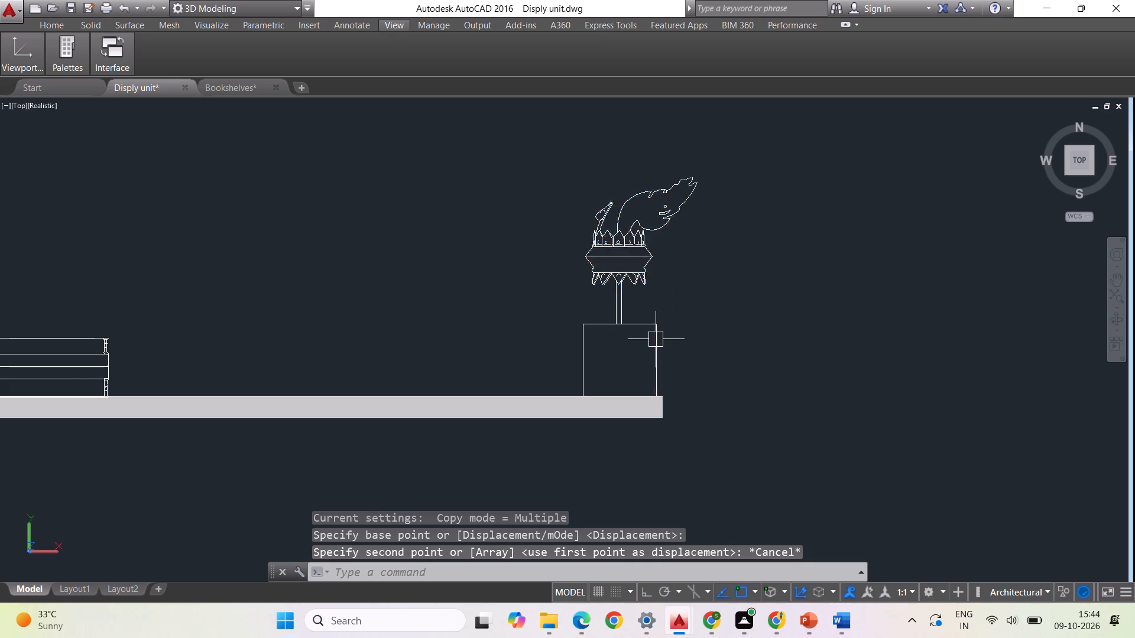
pyautogui.rightClick(754, 385)
pyautogui.click(821, 183)
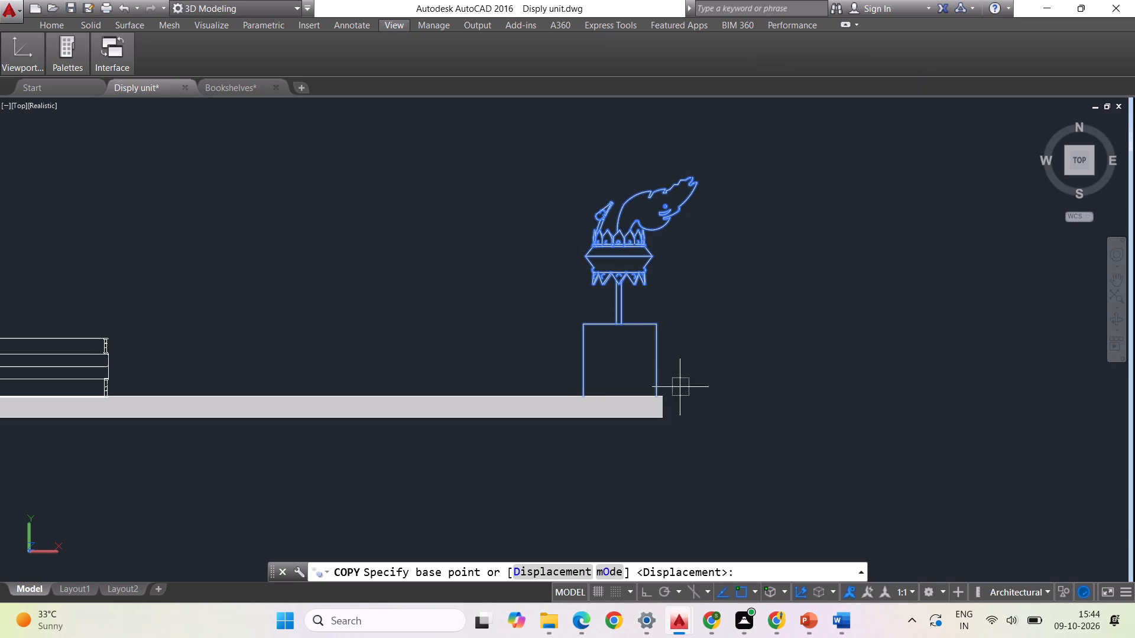
pyautogui.click(656, 396)
pyautogui.scroll(-1, 697, 366)
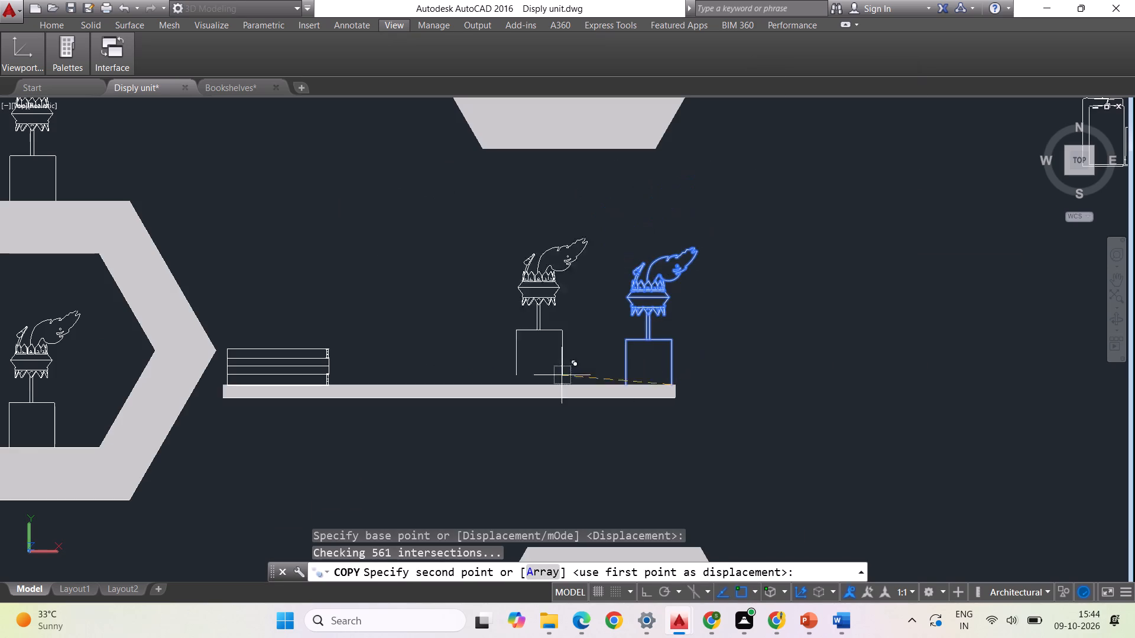
pyautogui.scroll(2, 462, 386)
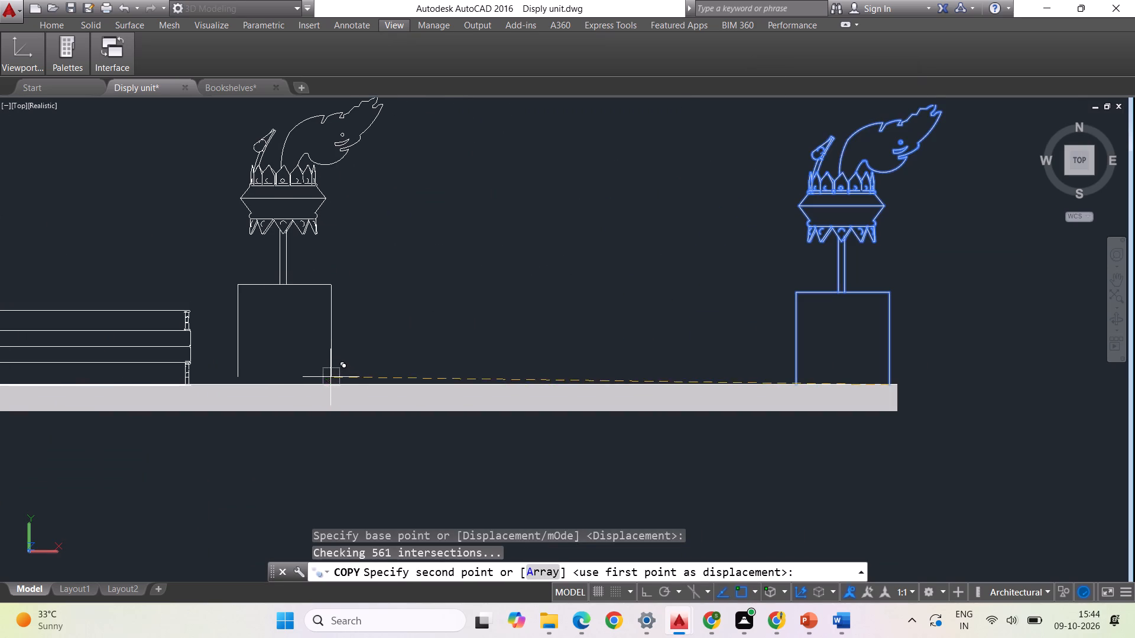
pyautogui.click(331, 385)
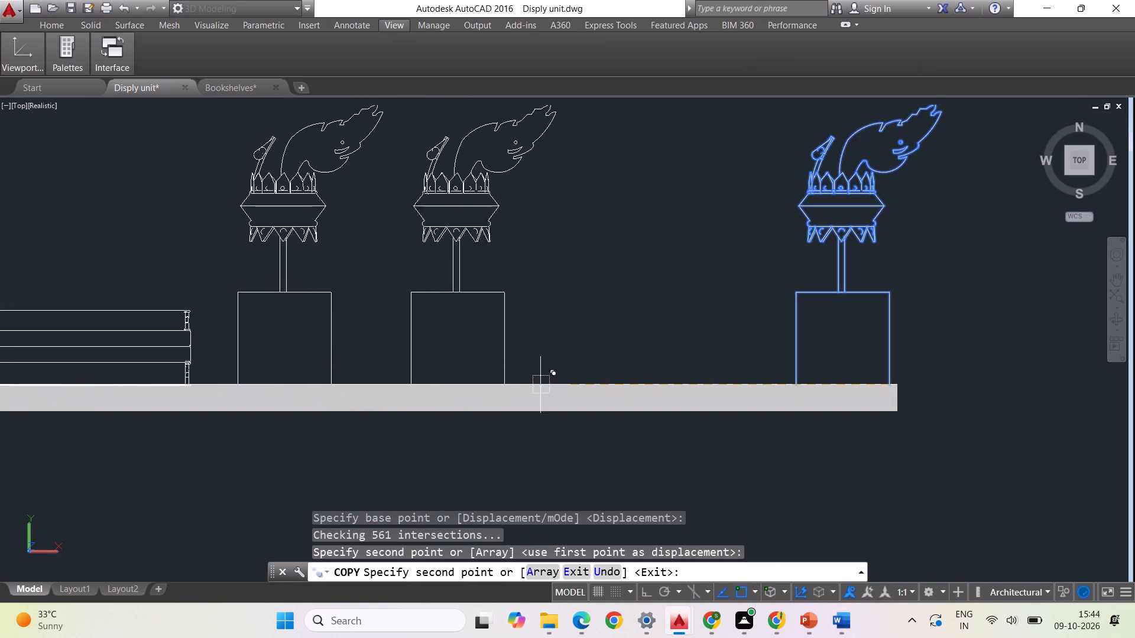
pyautogui.click(550, 386)
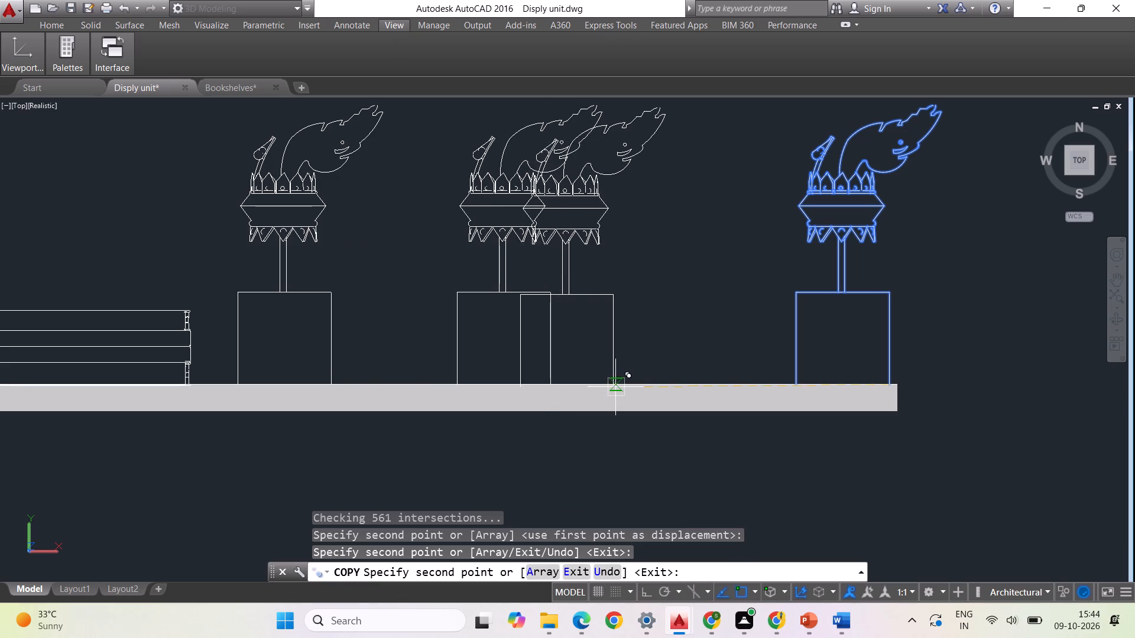
pyautogui.press('Escape')
pyautogui.scroll(-2, 609, 390)
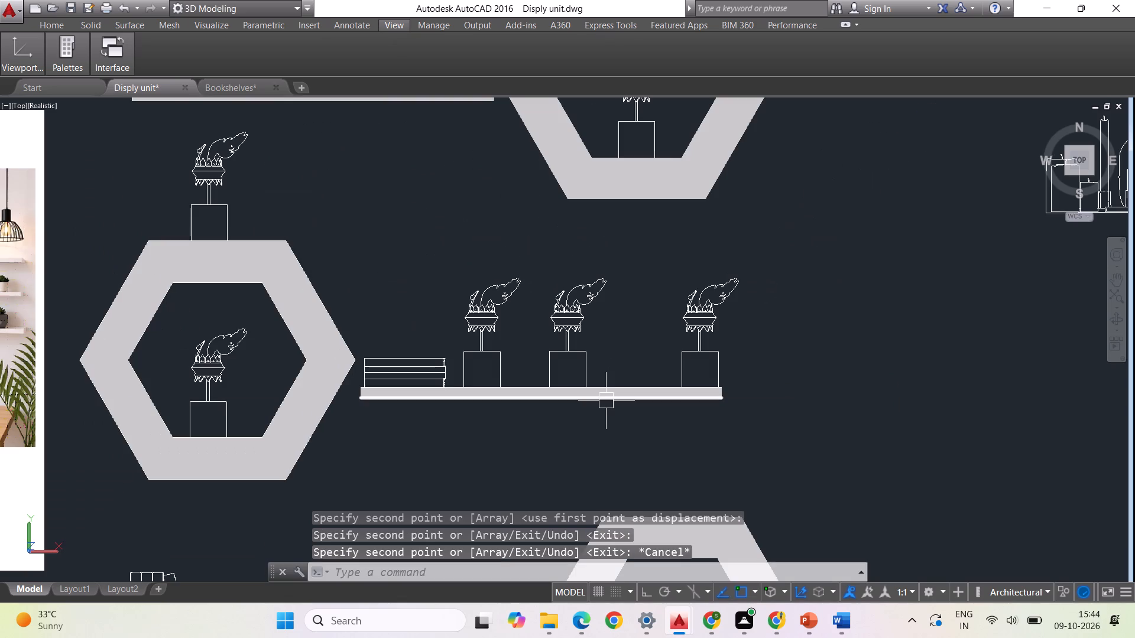
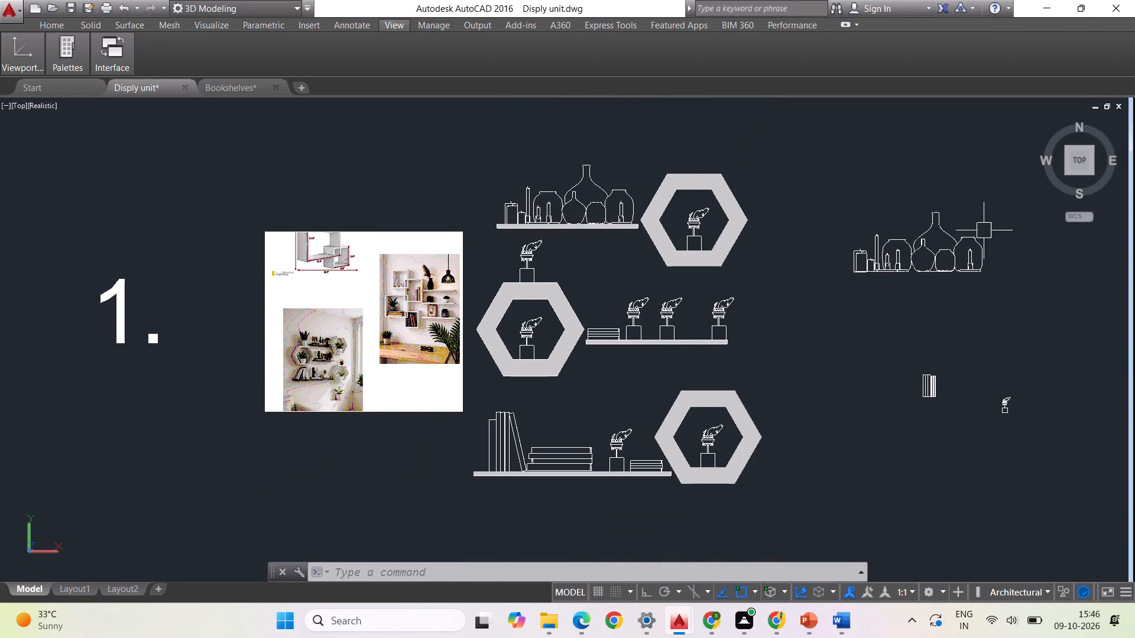
# Copy the pencil holder from the Bookshelves drawing and paste it into the empty area of the Disply unit drawing.
pyautogui.scroll(1, 1027, 419)
pyautogui.scroll(-2, 530, 373)
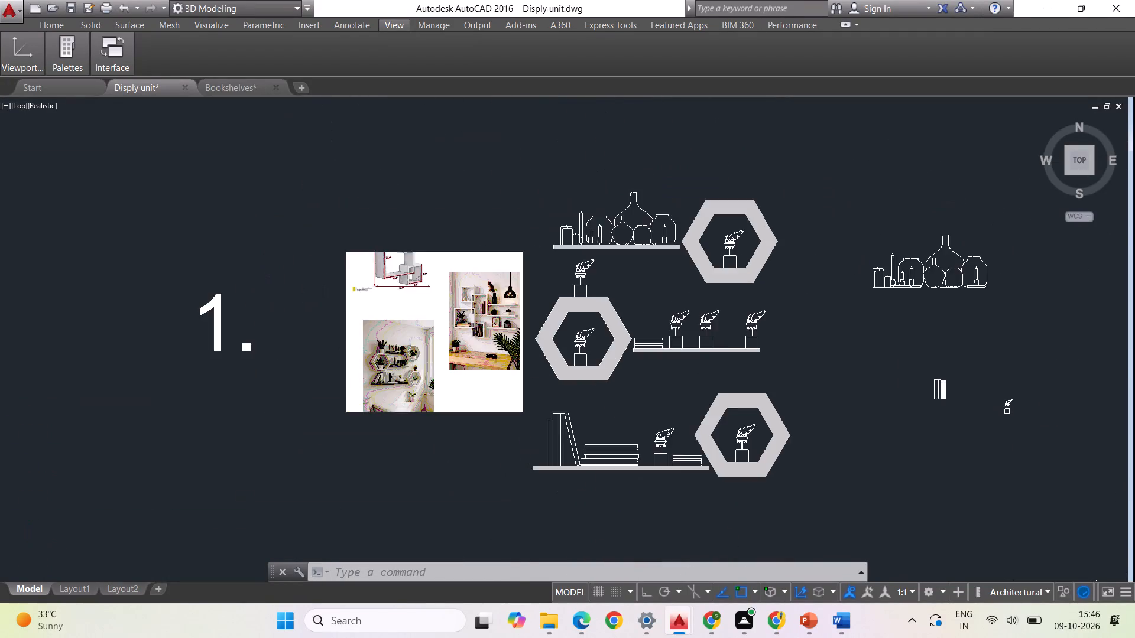
pyautogui.scroll(-1, 351, 273)
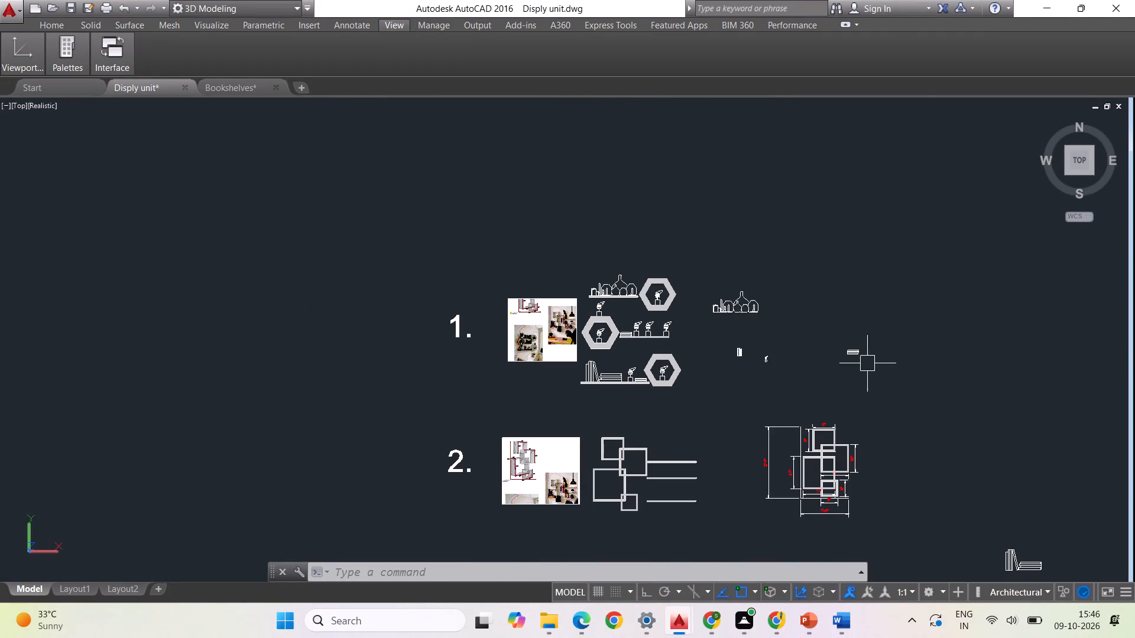
pyautogui.click(238, 82)
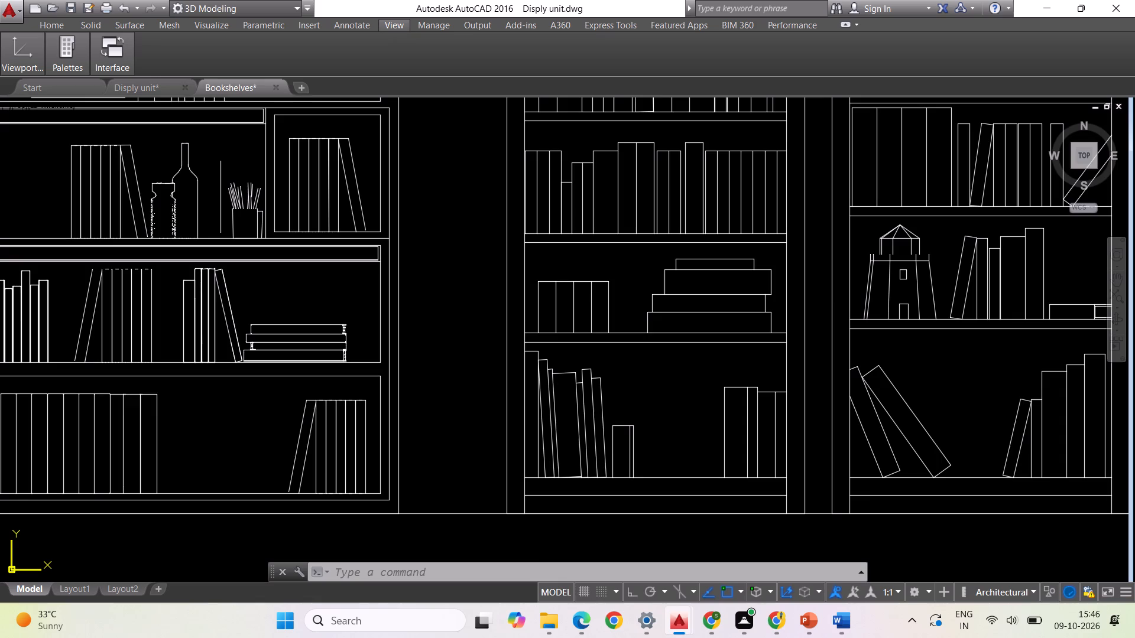
pyautogui.scroll(-2, 398, 308)
pyautogui.scroll(-1, 770, 323)
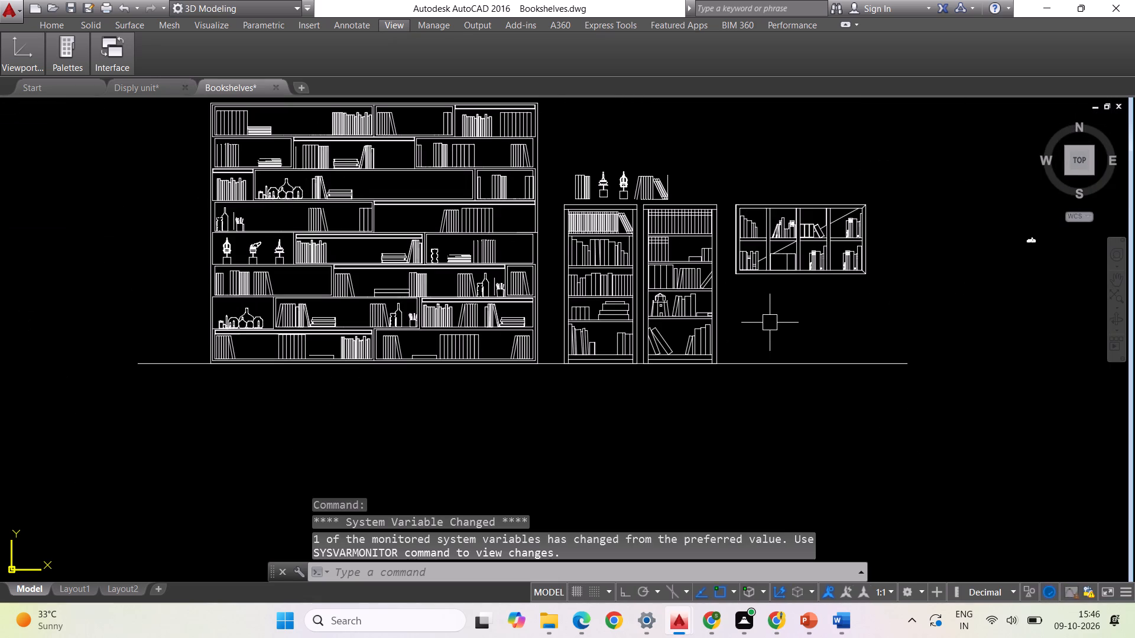
pyautogui.scroll(2, 248, 250)
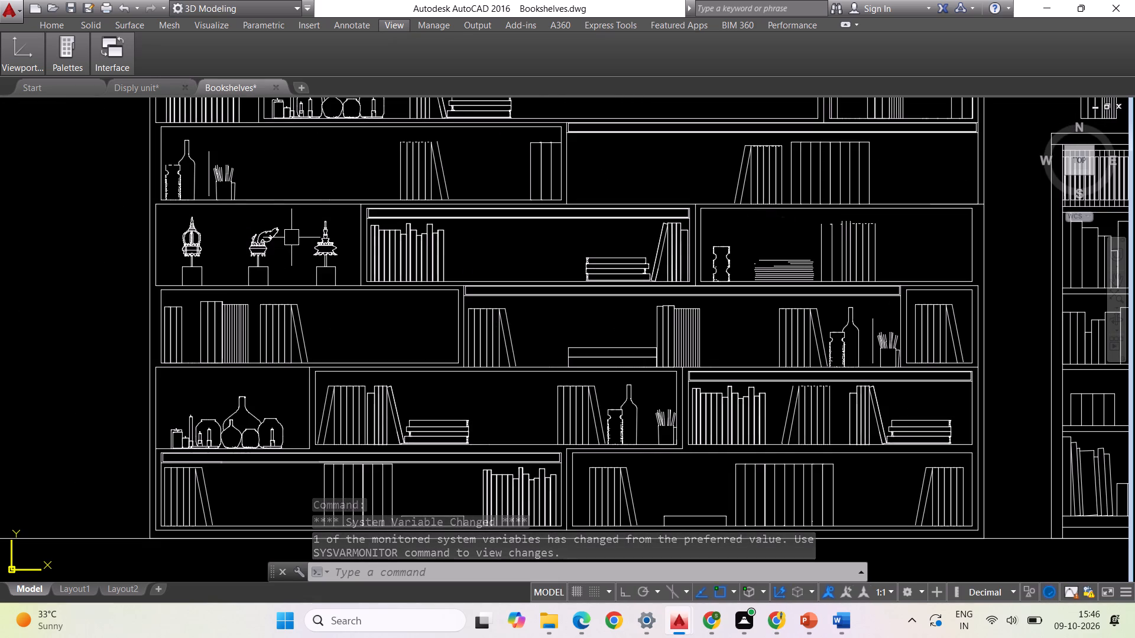
pyautogui.scroll(-1, 369, 284)
pyautogui.scroll(3, 270, 236)
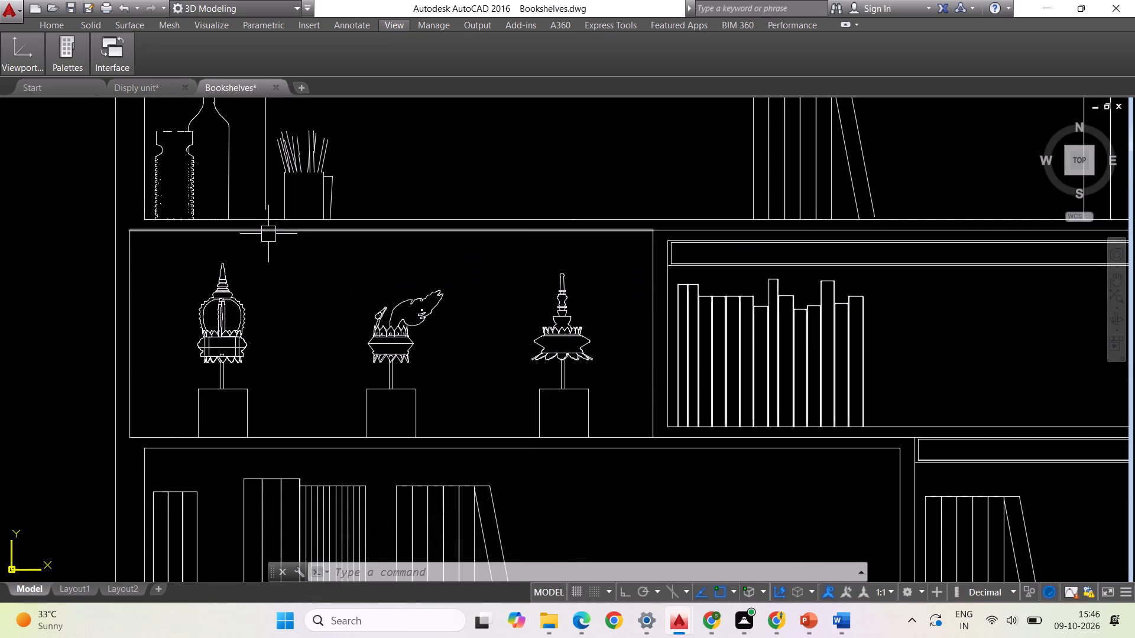
pyautogui.scroll(2, 274, 125)
pyautogui.click(271, 132)
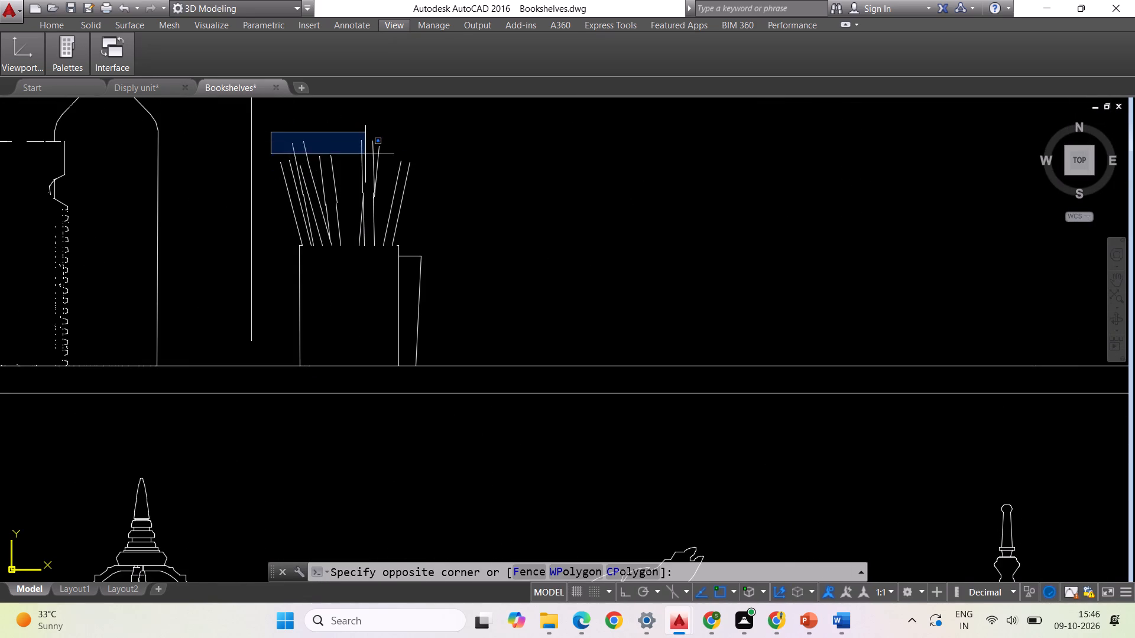
pyautogui.click(465, 371)
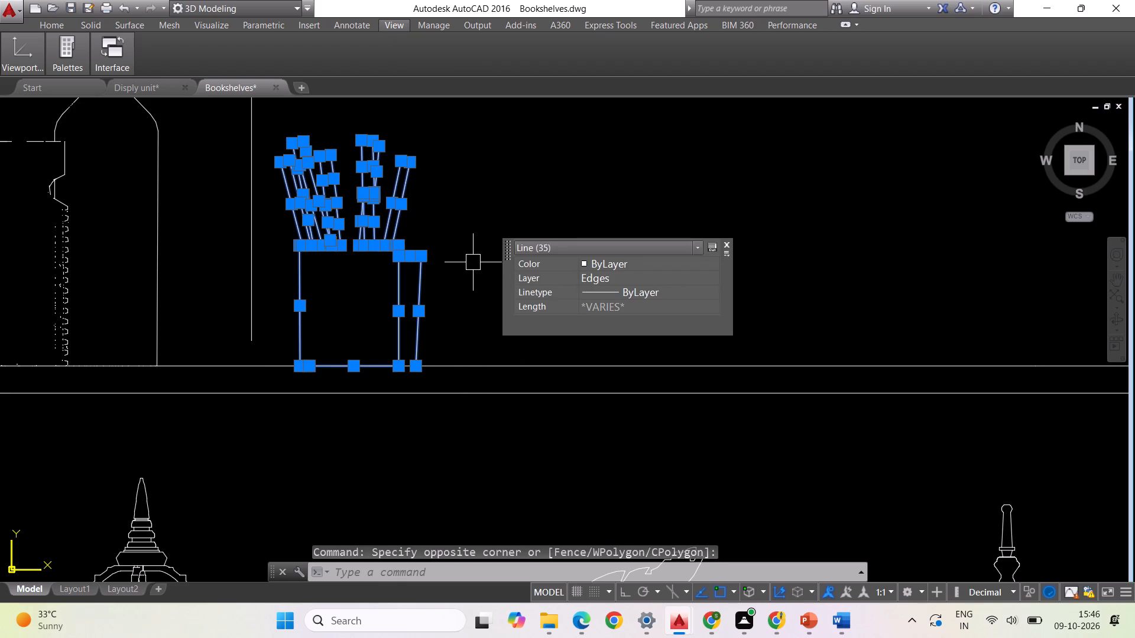
pyautogui.hotkey('ctrl', 'c')
pyautogui.click(122, 86)
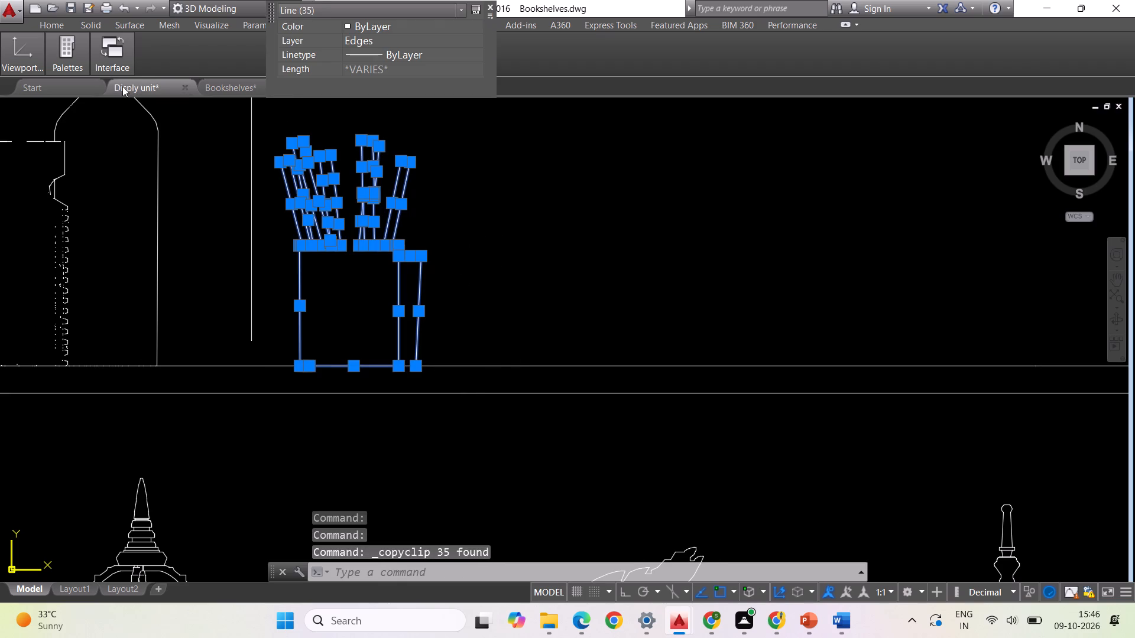
pyautogui.scroll(-1, 446, 295)
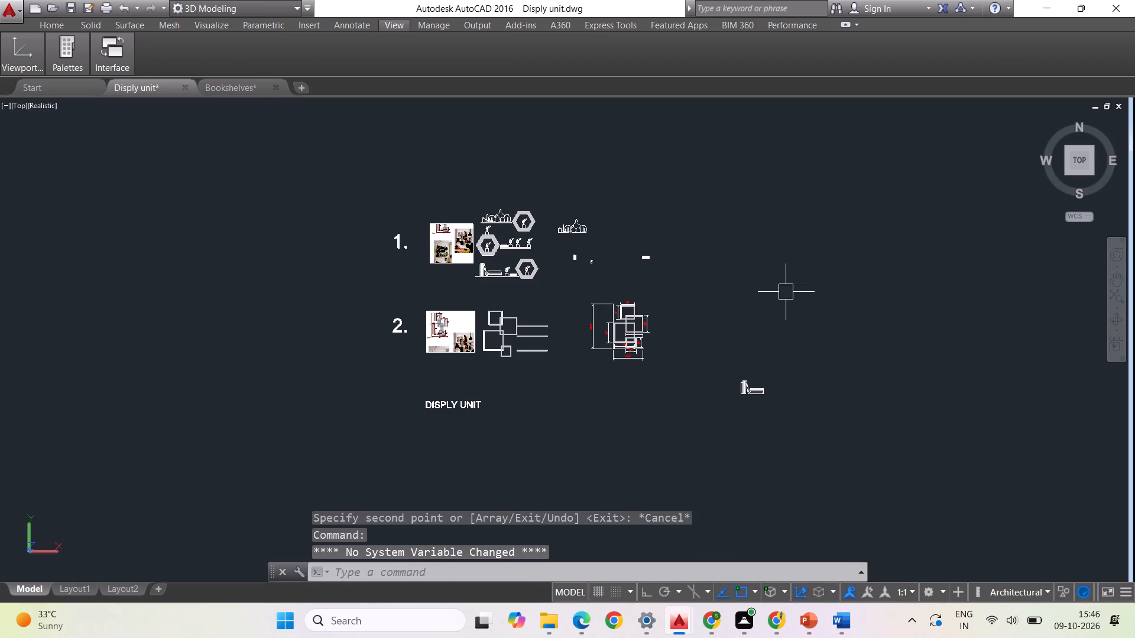
pyautogui.hotkey('ctrl', 'v')
pyautogui.click(781, 304)
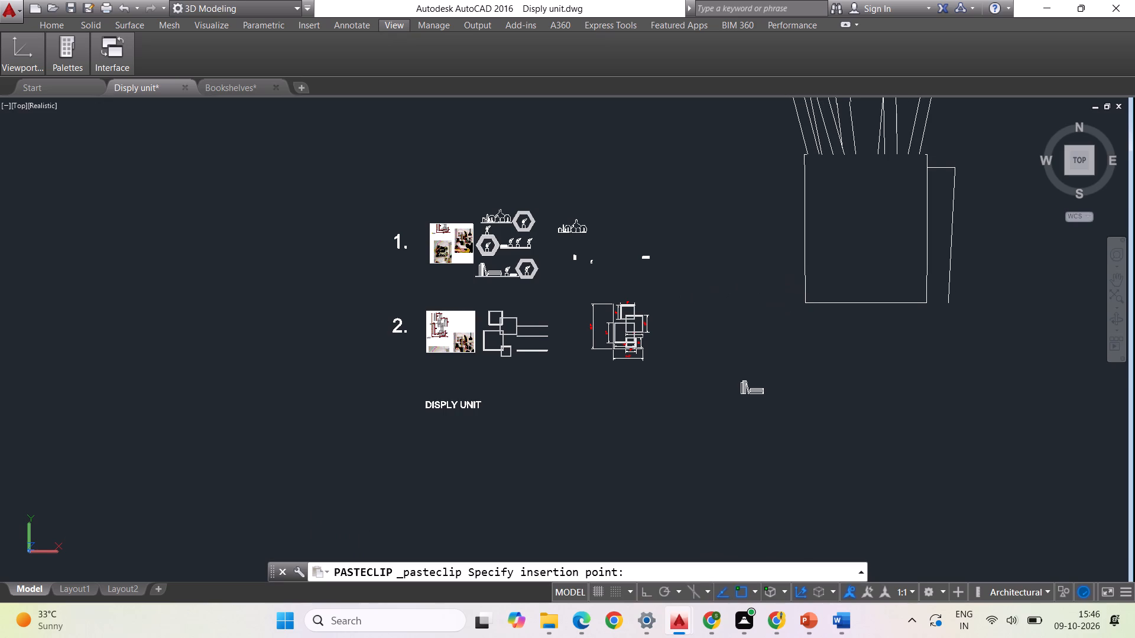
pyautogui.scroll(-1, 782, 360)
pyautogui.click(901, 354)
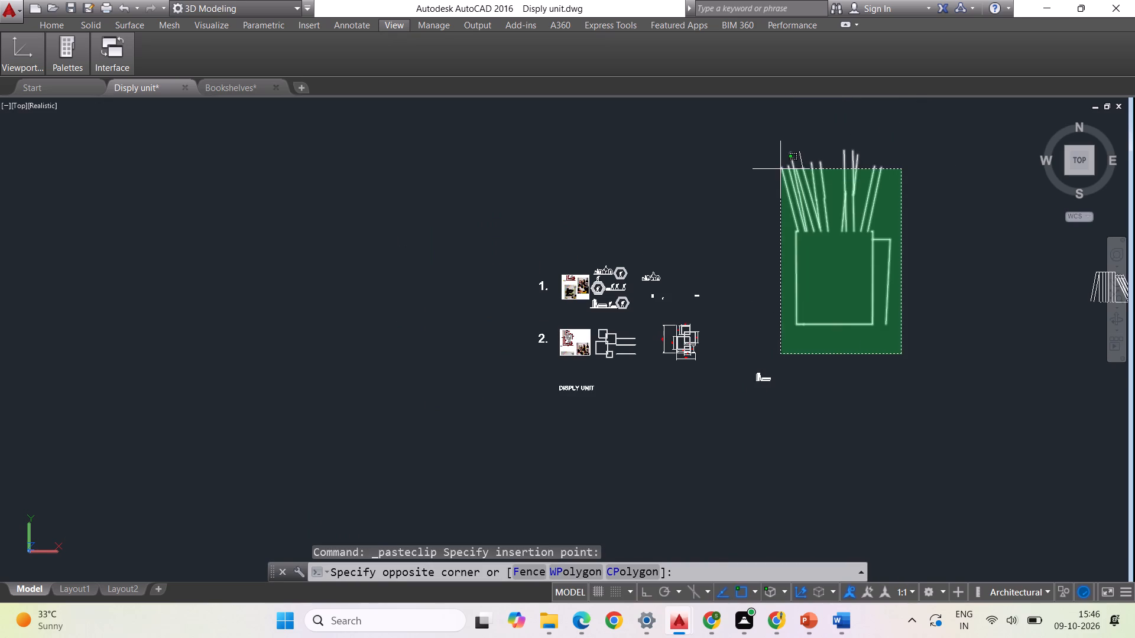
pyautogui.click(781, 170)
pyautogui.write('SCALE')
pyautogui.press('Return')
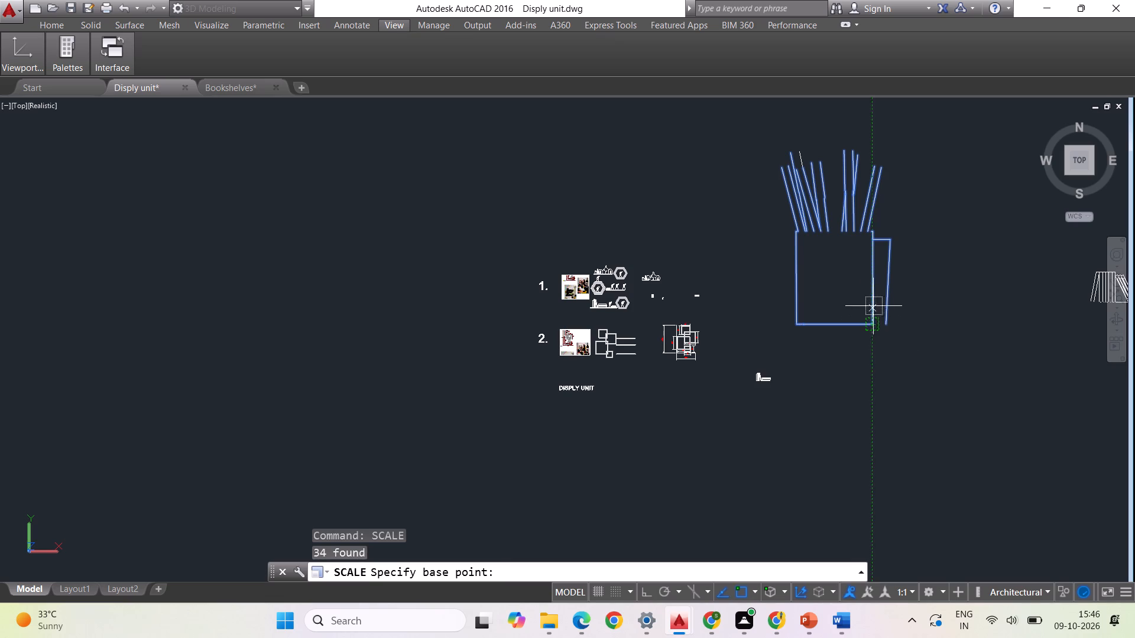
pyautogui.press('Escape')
# Scale the whole pencil holder by reference from the cup's lower-right corner, using its bottom edge, to about one-thirtieth of its size.
pyautogui.click(741, 128)
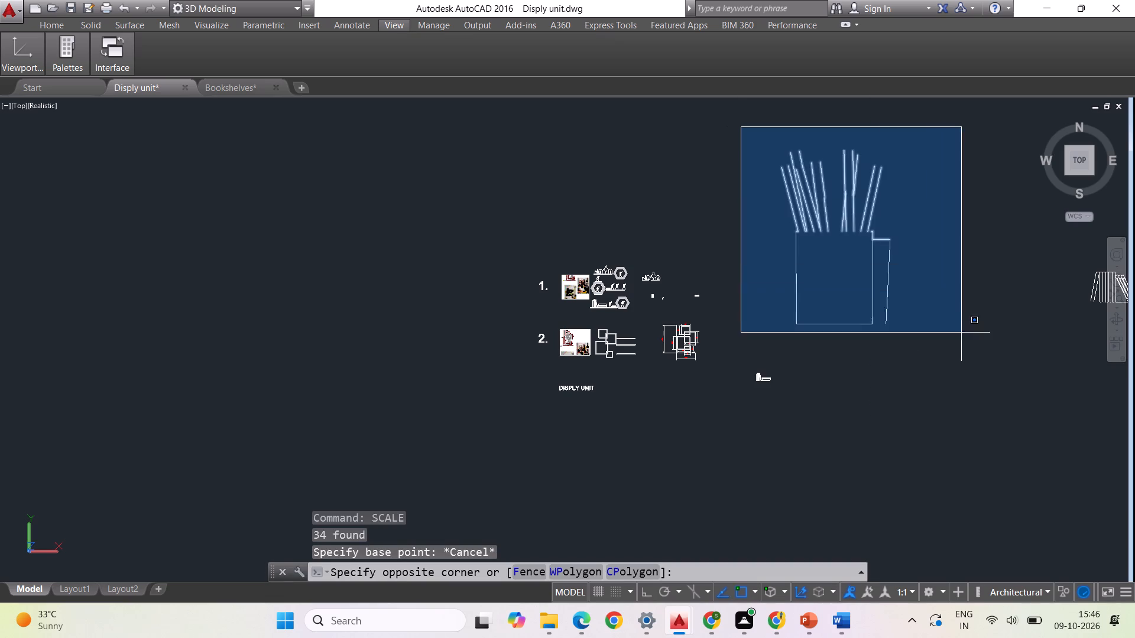
pyautogui.click(964, 340)
pyautogui.write('SCALE')
pyautogui.press('Return')
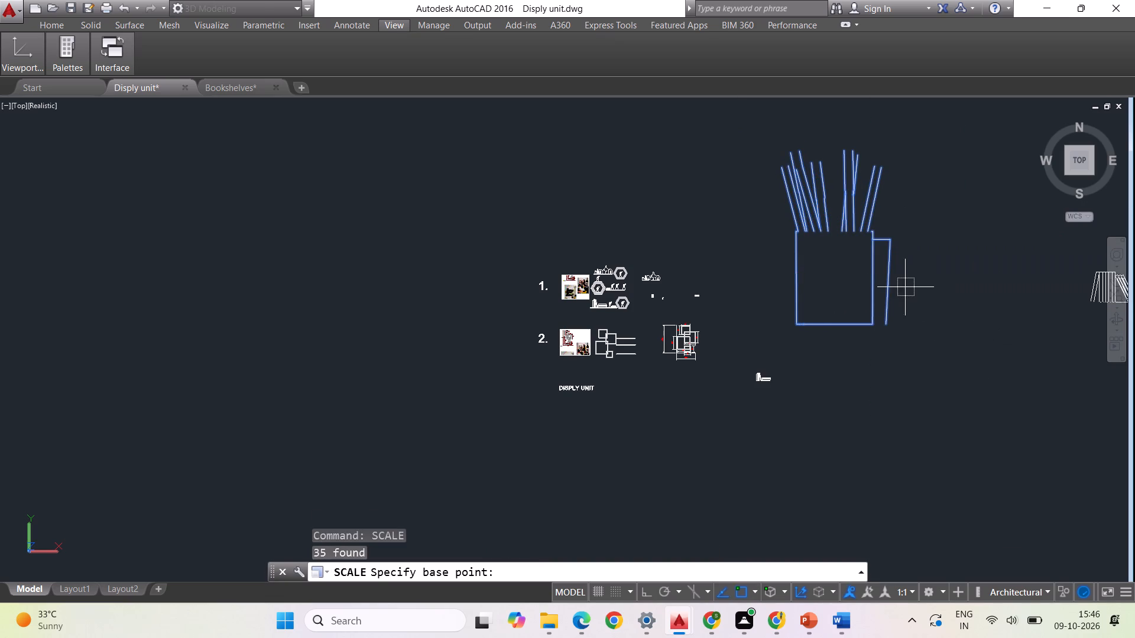
pyautogui.click(874, 323)
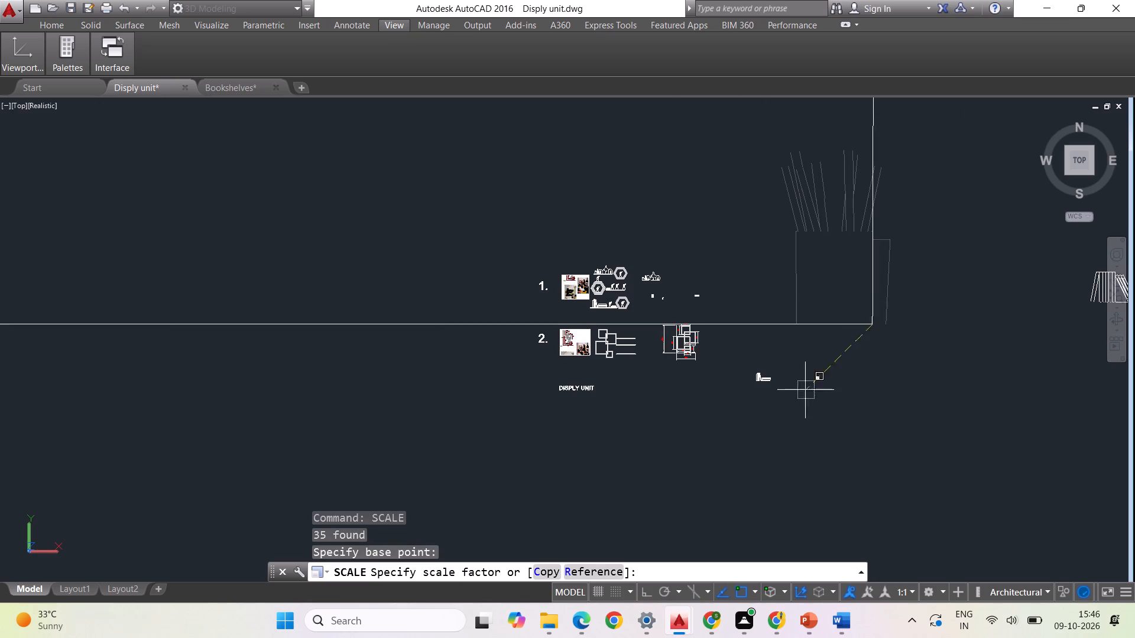
pyautogui.click(594, 572)
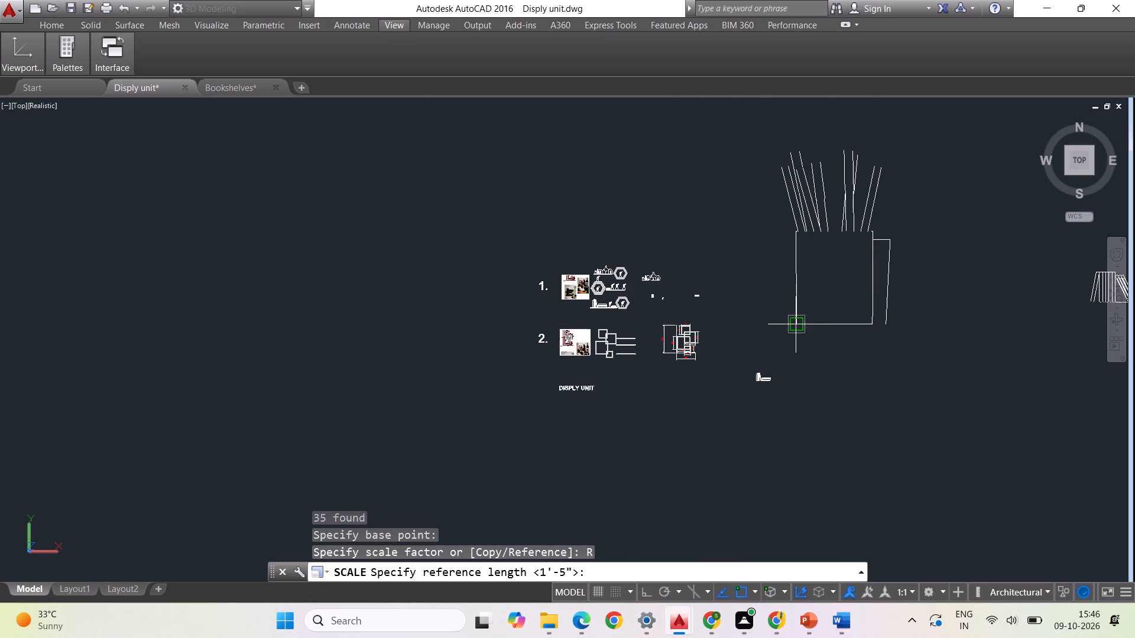
pyautogui.click(796, 326)
pyautogui.click(892, 329)
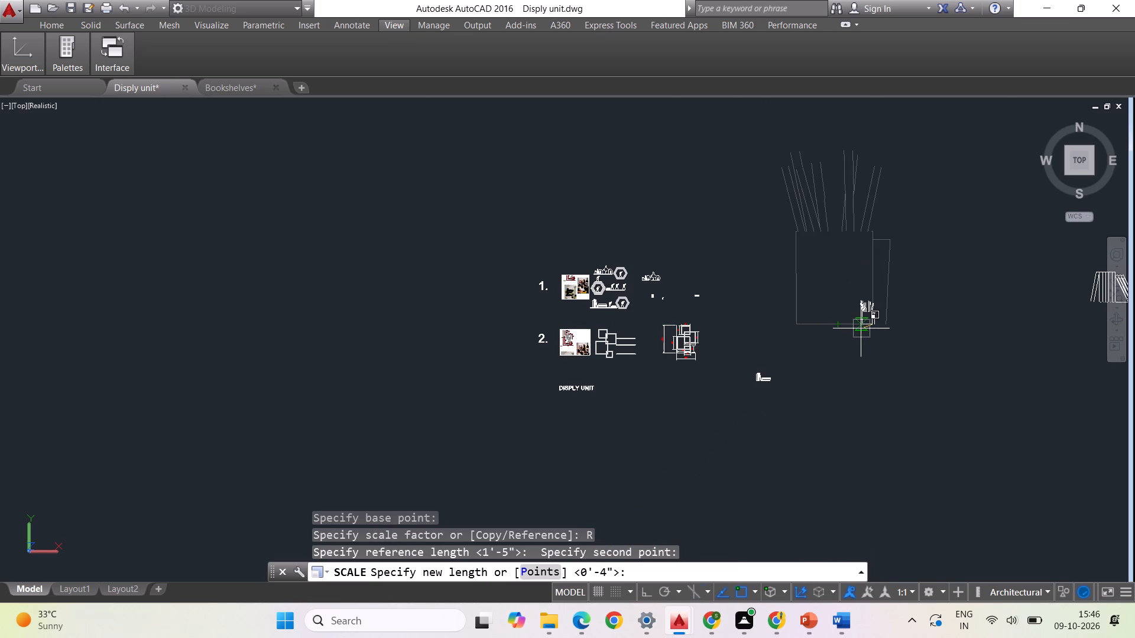
pyautogui.scroll(2, 861, 331)
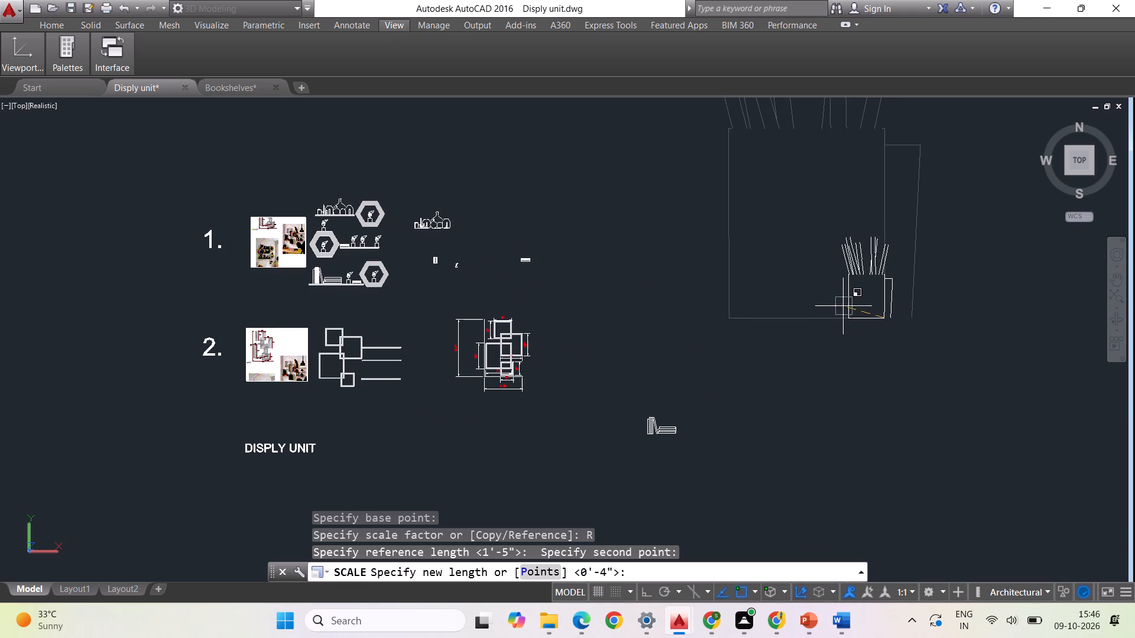
pyautogui.click(877, 320)
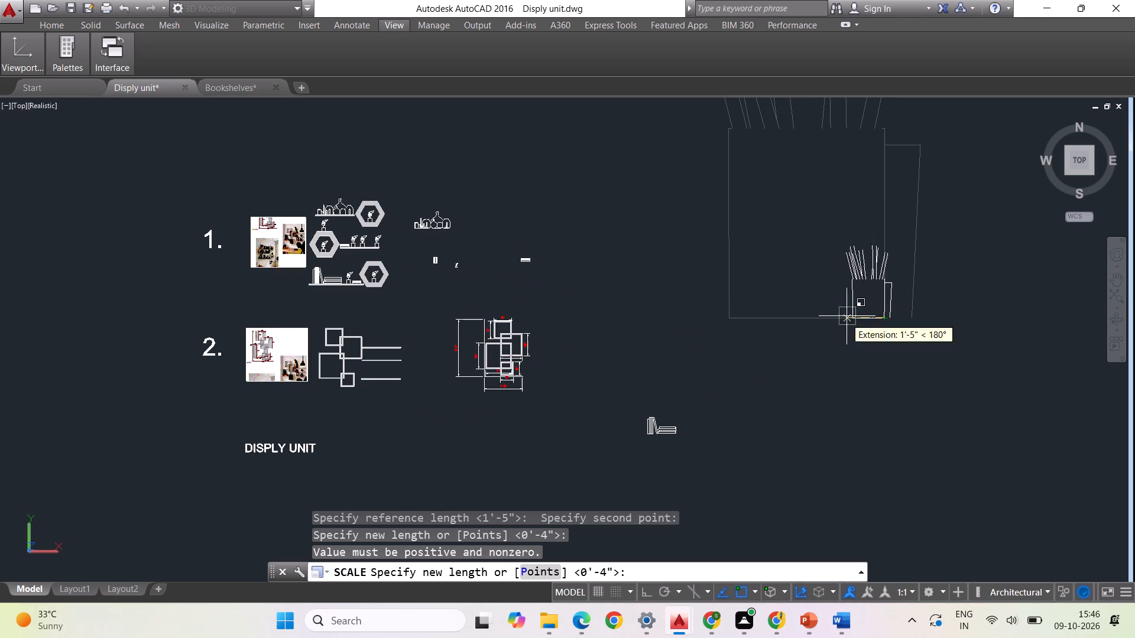
pyautogui.scroll(3, 875, 314)
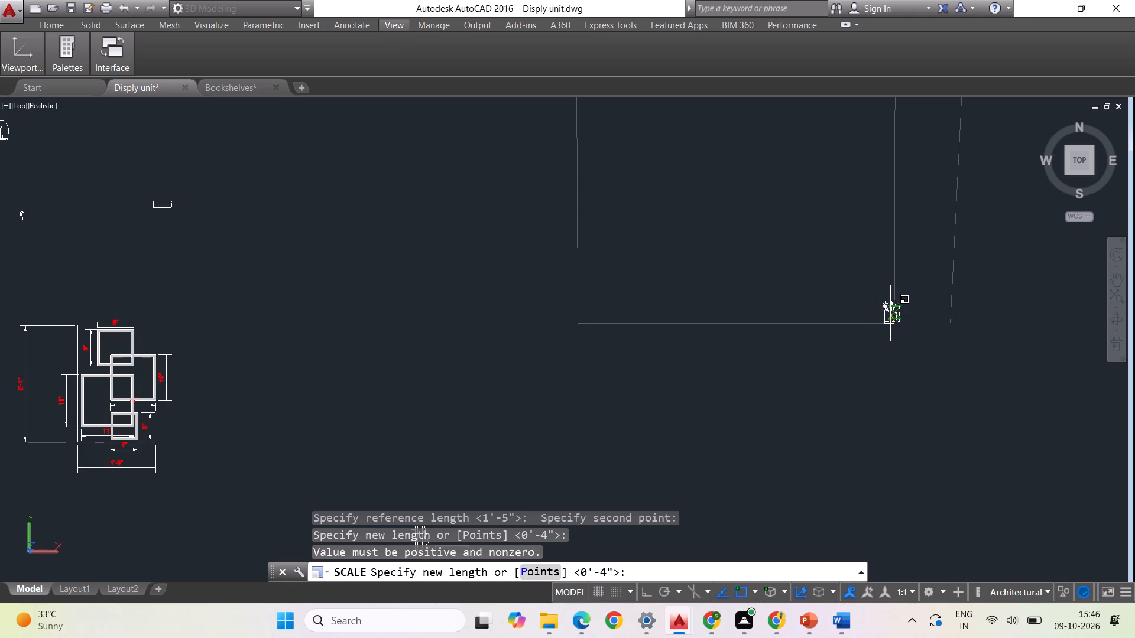
pyautogui.click(891, 314)
pyautogui.click(946, 346)
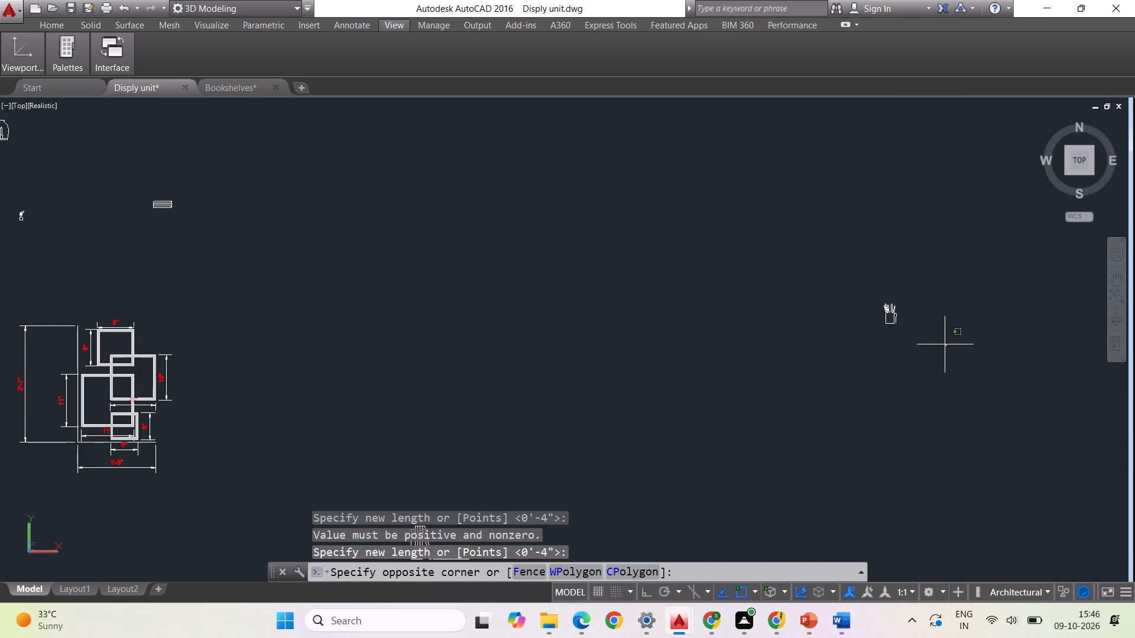
pyautogui.press('Escape')
# Replace the slanted line beside the pencil cup with a vertical one, and close the side piece along the cup's base with Ortho on.
pyautogui.scroll(7, 893, 313)
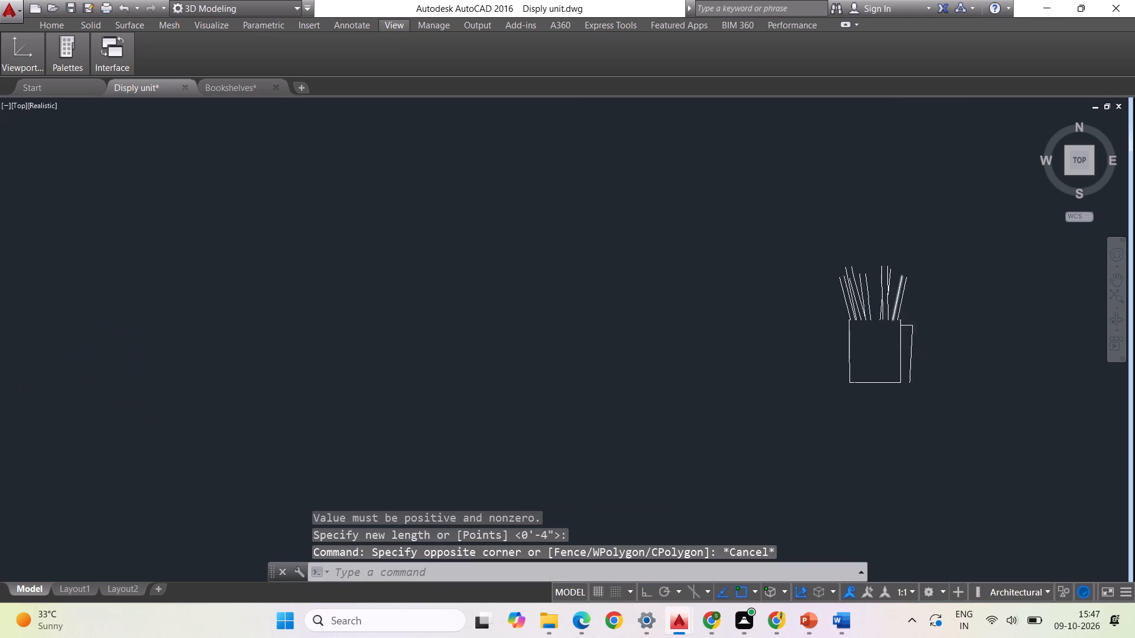
pyautogui.scroll(2, 920, 346)
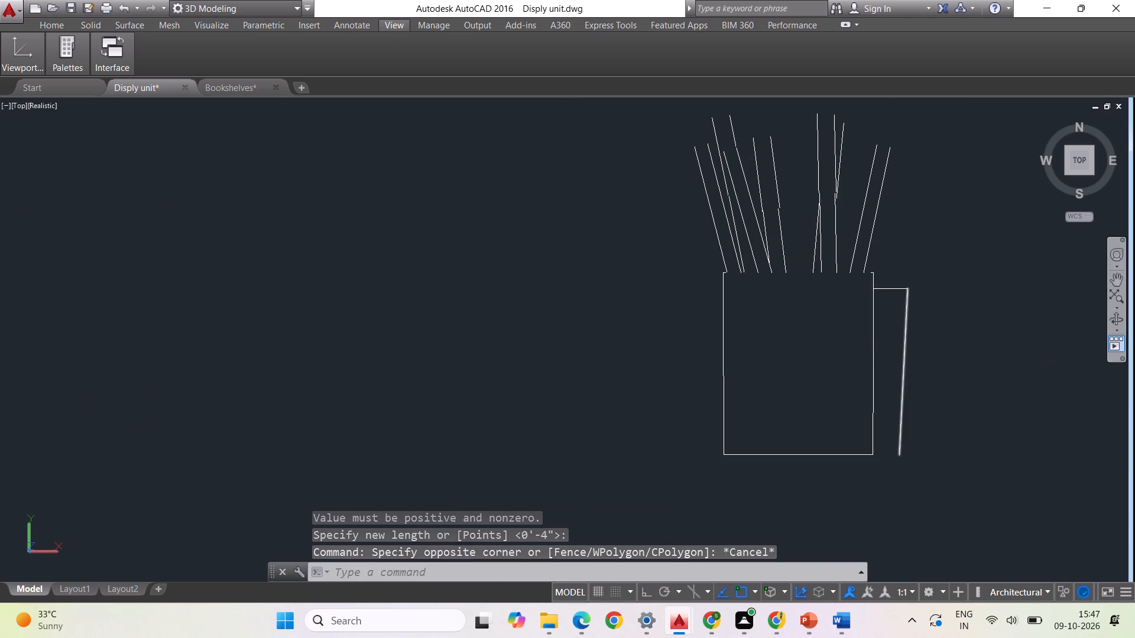
pyautogui.click(909, 395)
pyautogui.press('Delete')
pyautogui.press('l')
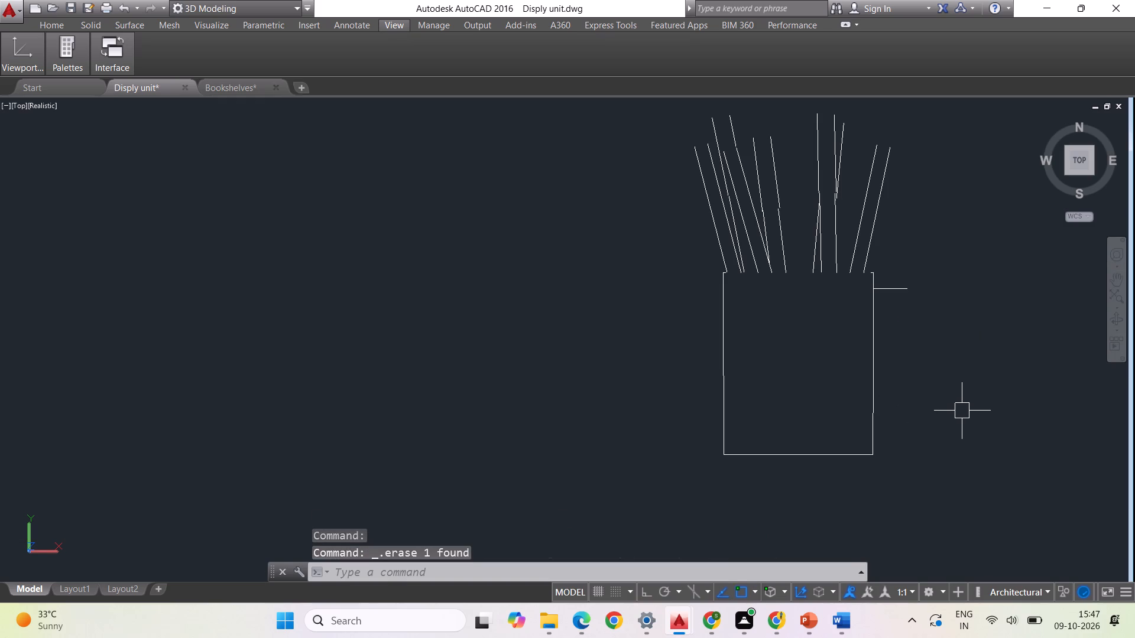
pyautogui.press('Return')
pyautogui.click(912, 290)
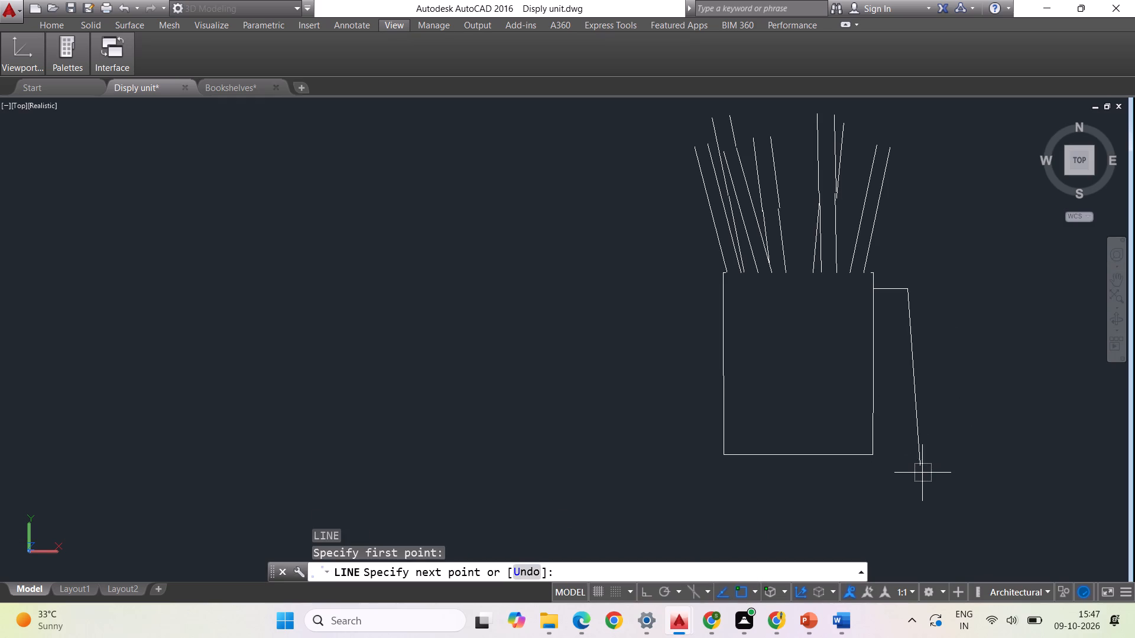
pyautogui.press('F8')
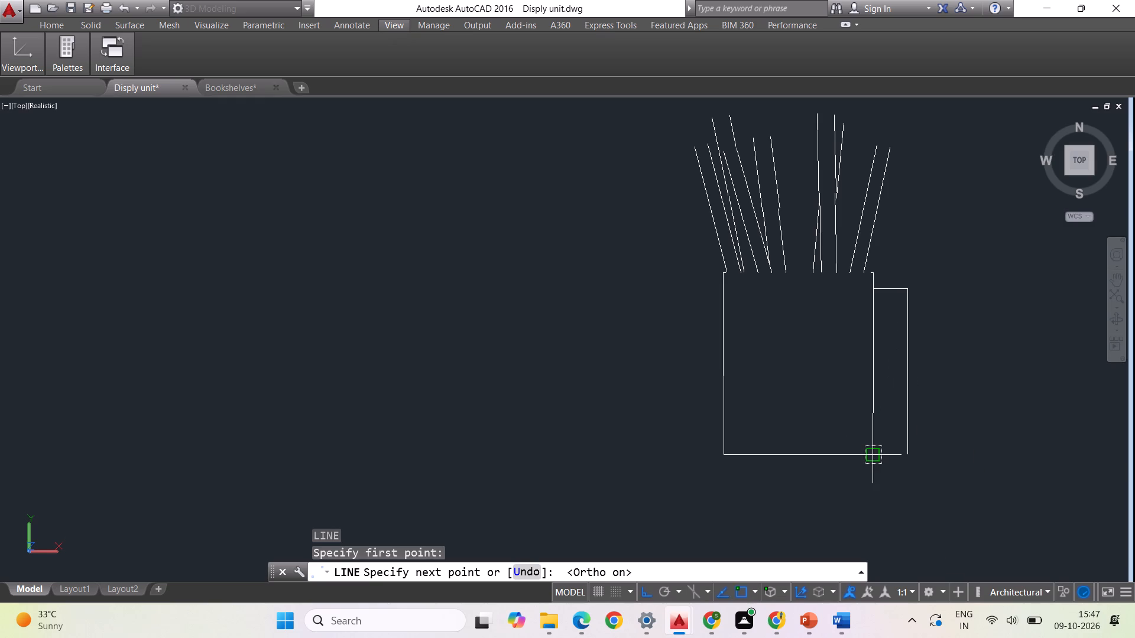
pyautogui.click(909, 454)
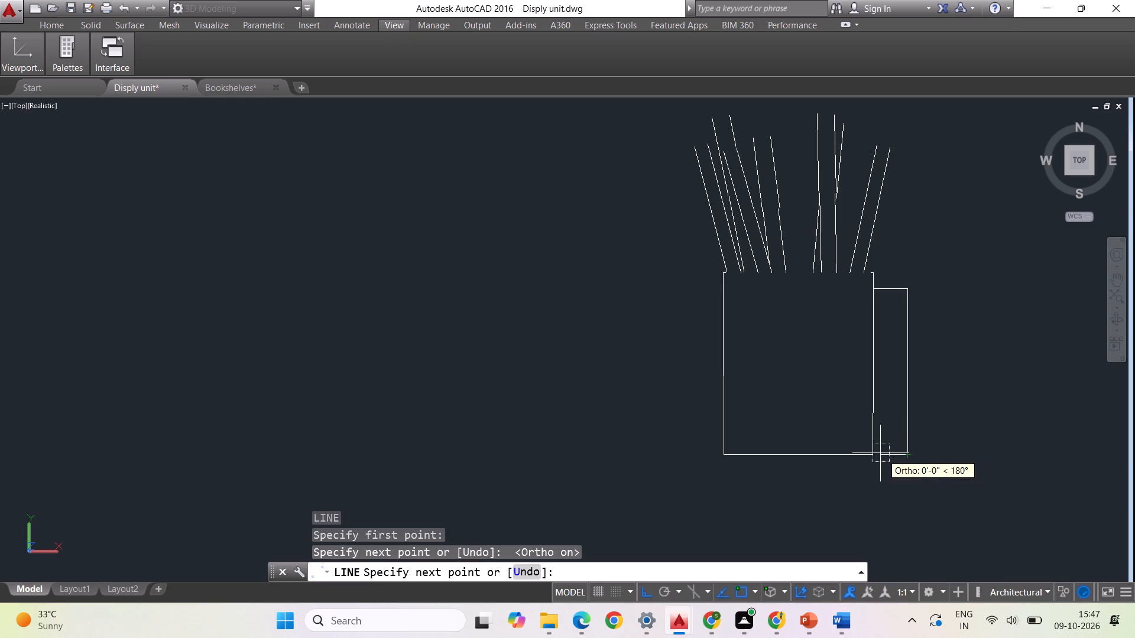
pyautogui.click(877, 455)
pyautogui.press('Escape')
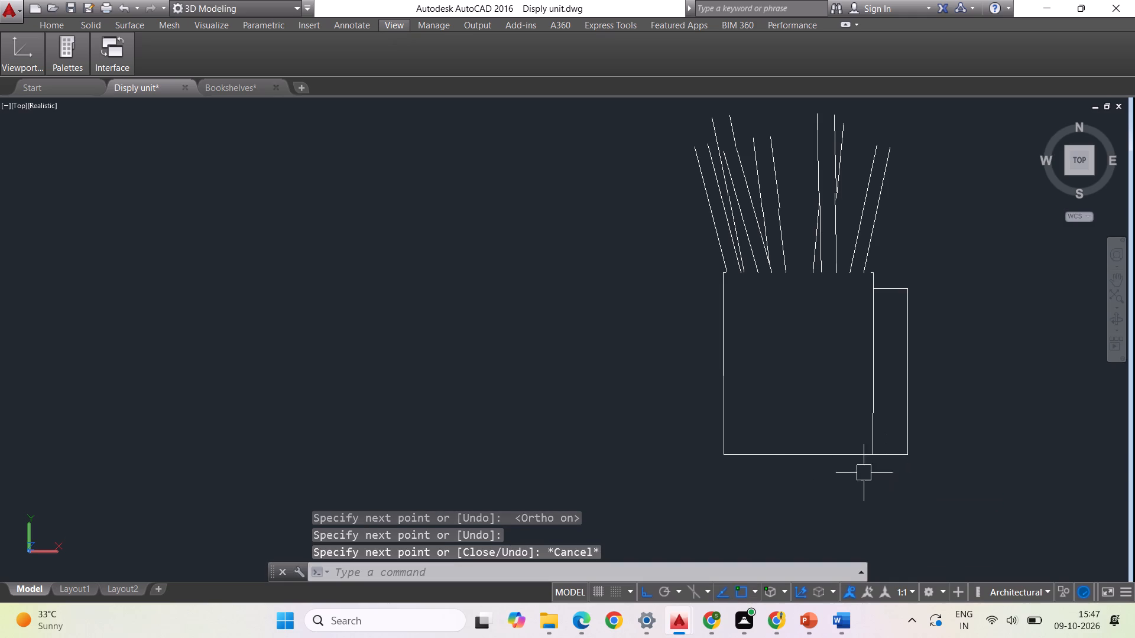
# Close the pencil cup's open rim with line segments joining the pencils' lower ends from one top corner to the other.
pyautogui.scroll(3, 834, 233)
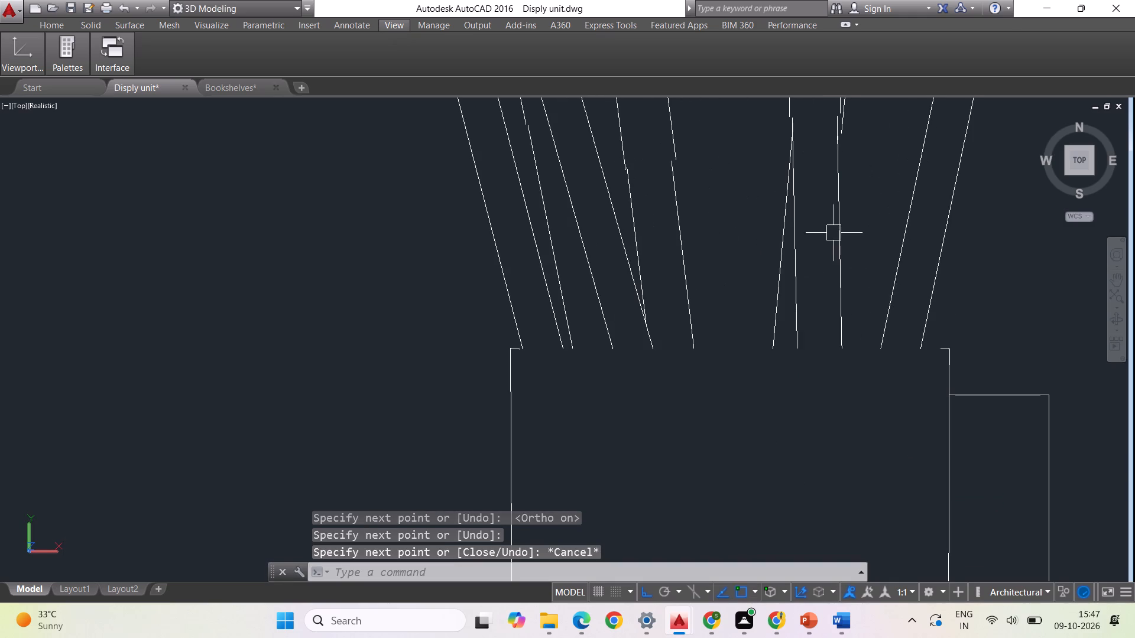
pyautogui.press('l')
pyautogui.press('Return')
pyautogui.scroll(2, 938, 345)
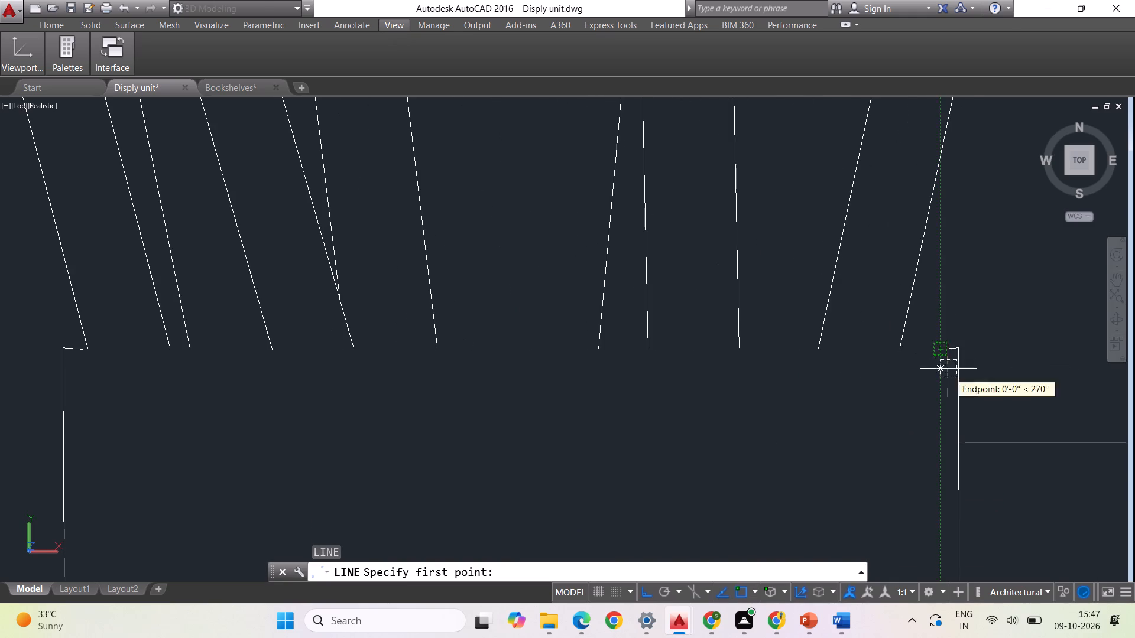
pyautogui.click(941, 349)
pyautogui.click(901, 349)
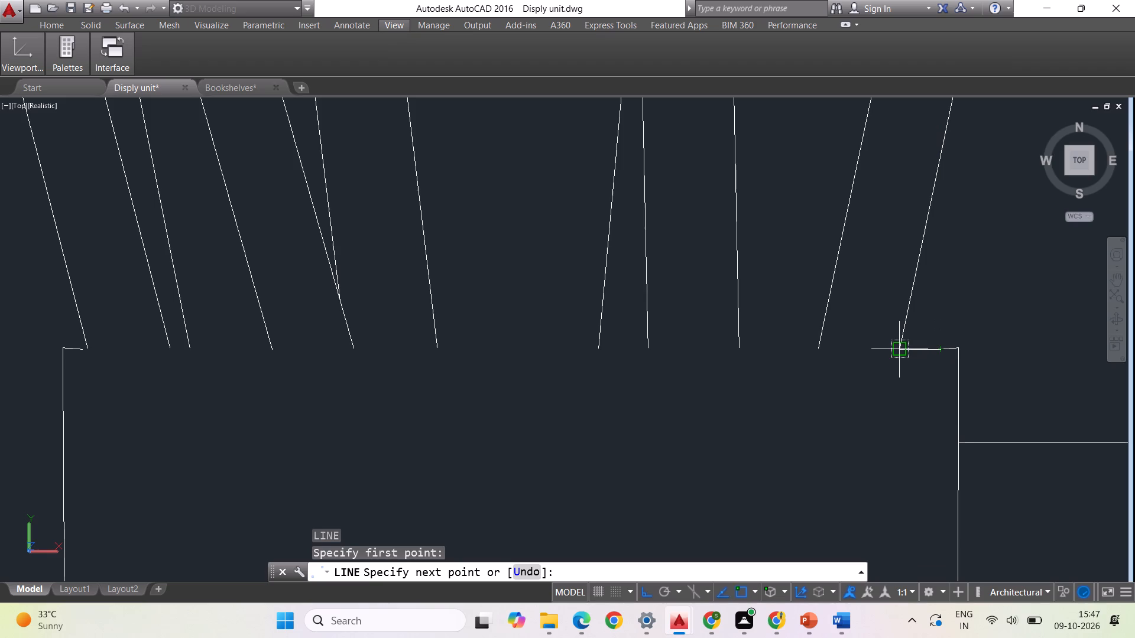
pyautogui.click(822, 346)
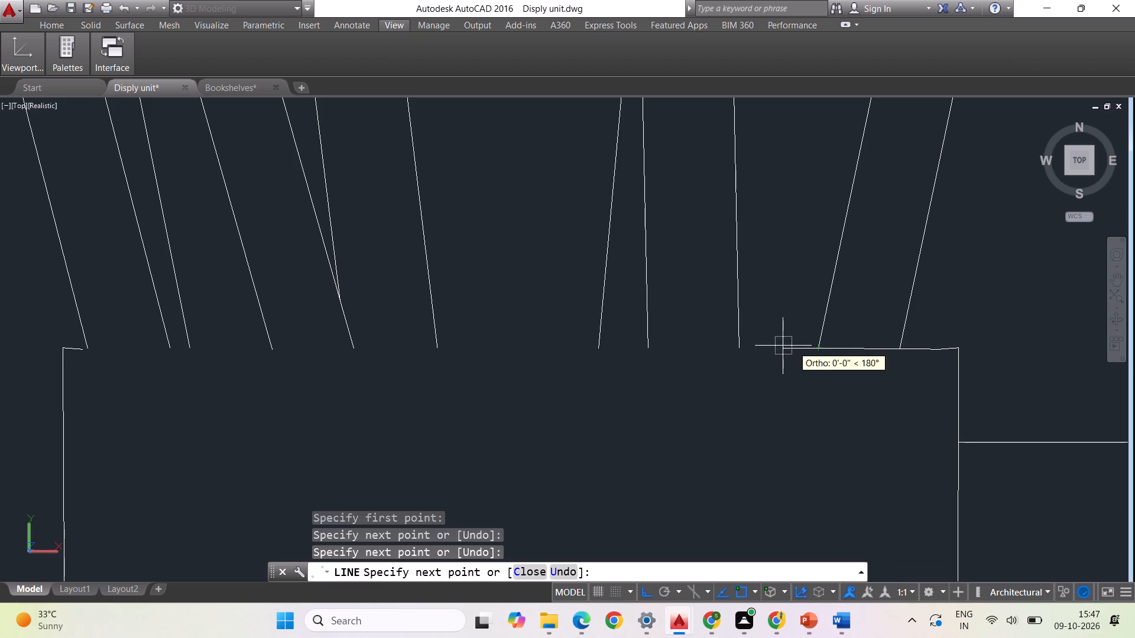
pyautogui.click(740, 349)
pyautogui.click(653, 353)
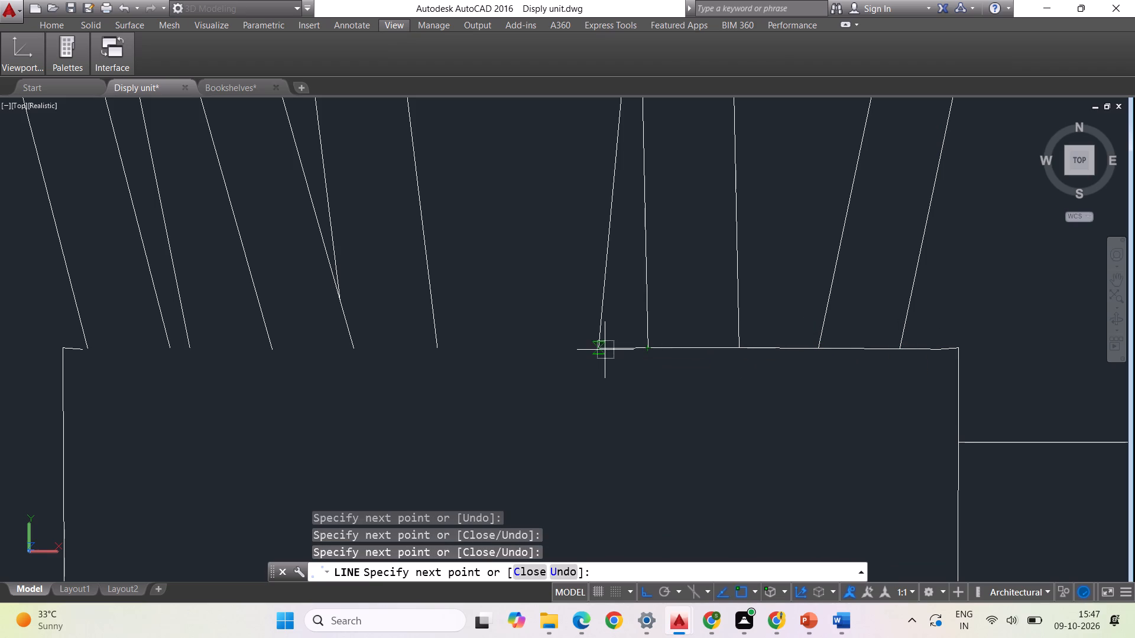
pyautogui.click(604, 350)
pyautogui.click(440, 353)
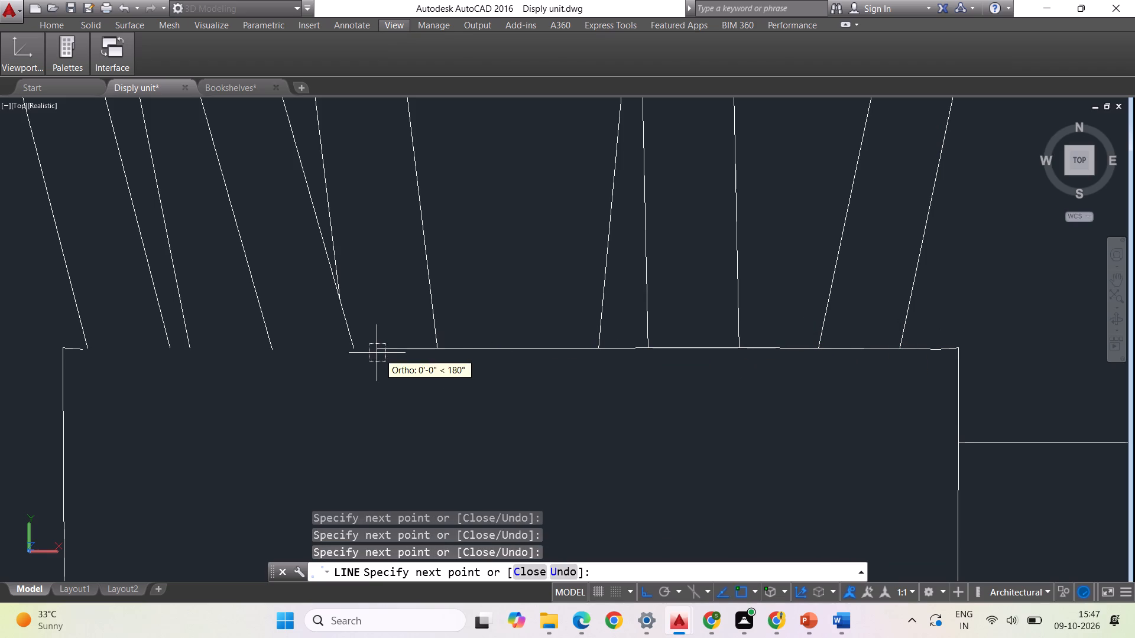
pyautogui.click(351, 349)
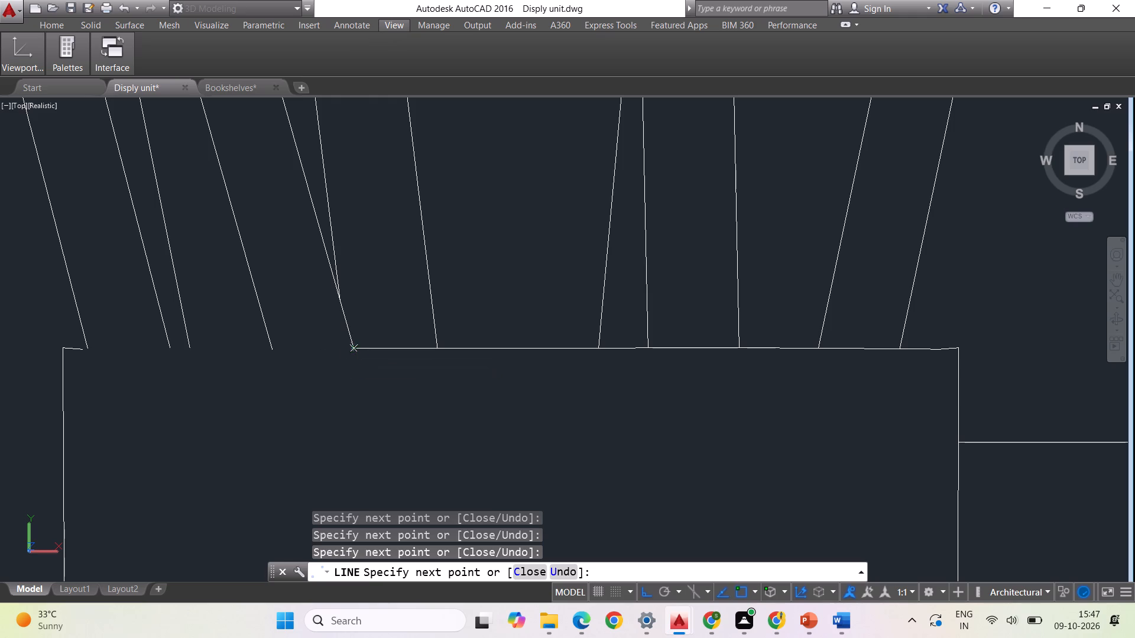
pyautogui.click(275, 351)
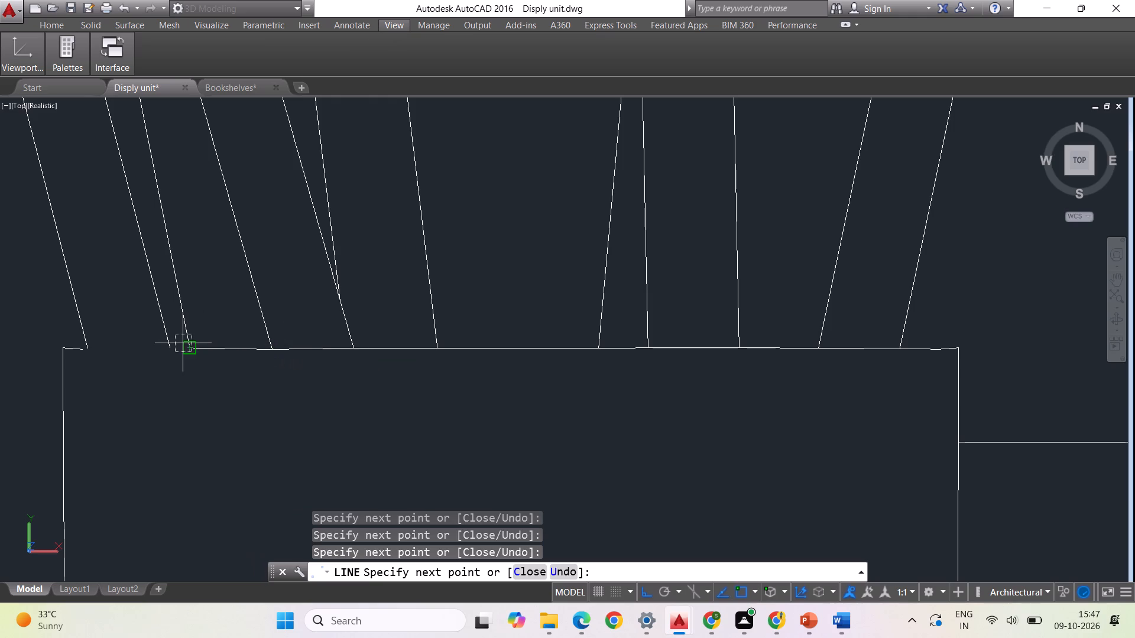
pyautogui.click(183, 344)
pyautogui.click(170, 346)
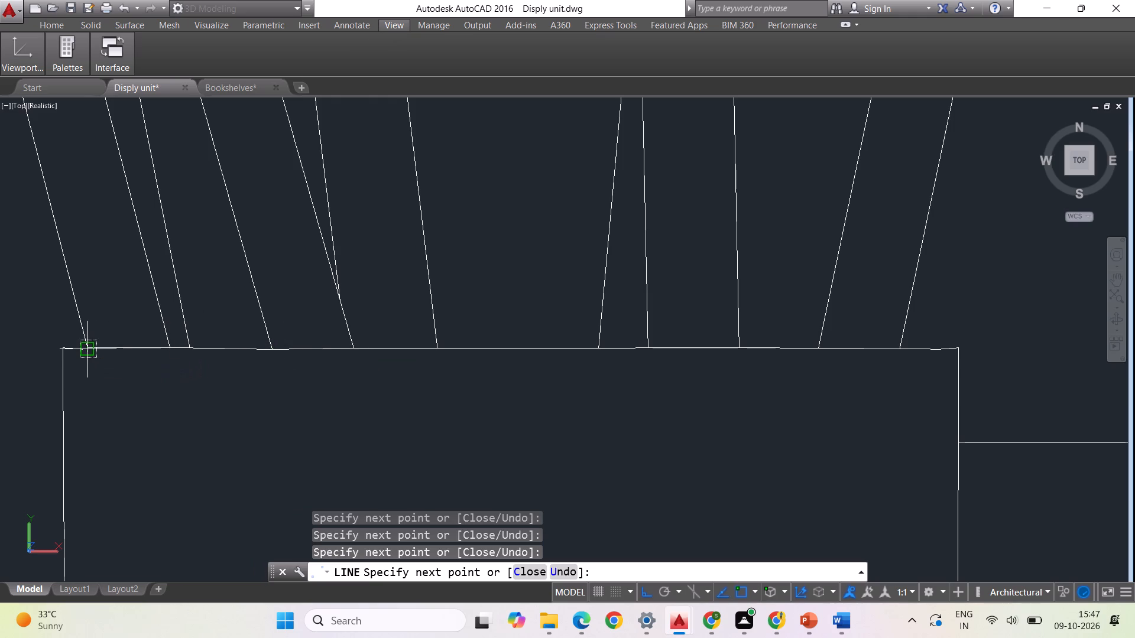
pyautogui.click(86, 354)
pyautogui.click(77, 354)
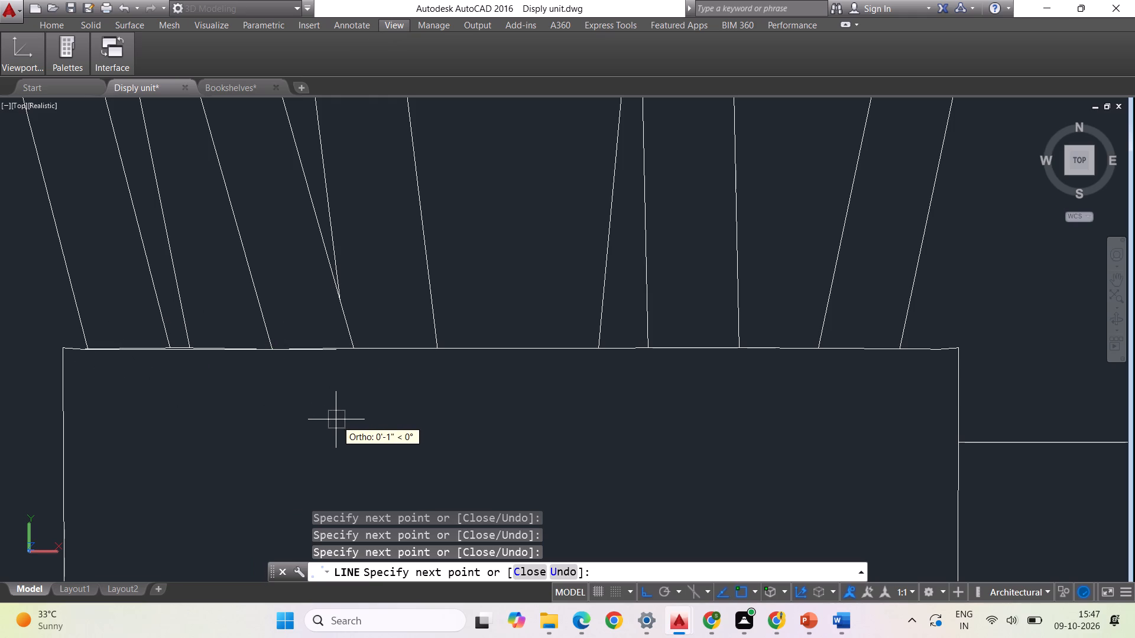
pyautogui.press('Escape')
# Group all the lines of the pencil holder into one object.
pyautogui.scroll(-1, 376, 383)
pyautogui.scroll(-2, 510, 379)
pyautogui.scroll(-2, 641, 361)
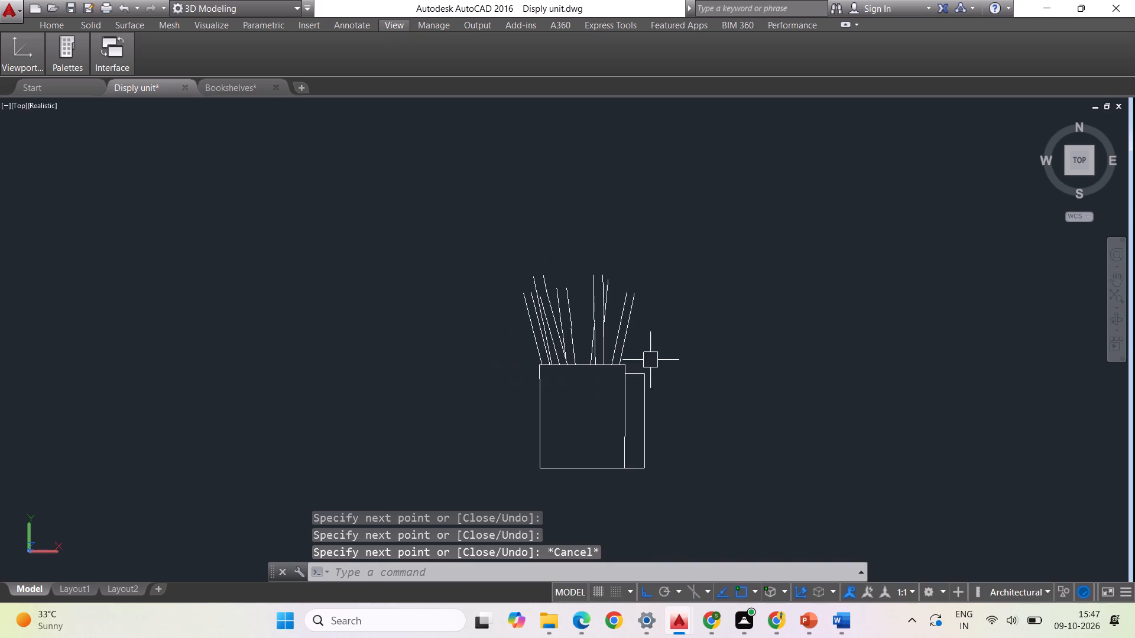
pyautogui.scroll(-5, 716, 396)
pyautogui.scroll(-1, 852, 397)
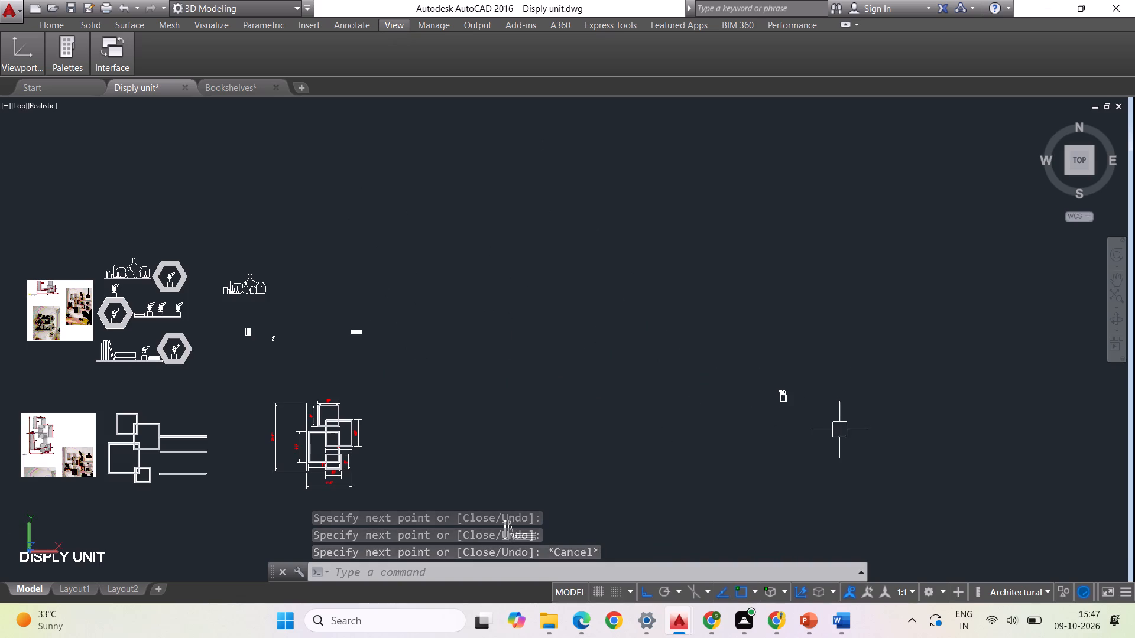
pyautogui.click(844, 427)
pyautogui.click(737, 356)
pyautogui.rightClick(716, 407)
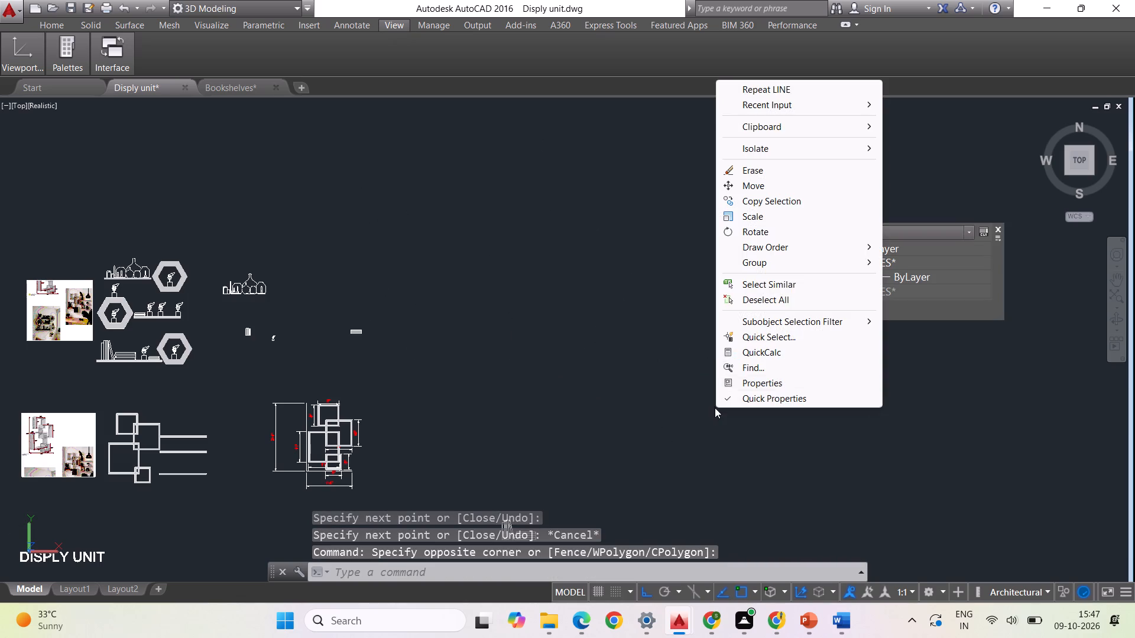
pyautogui.click(903, 264)
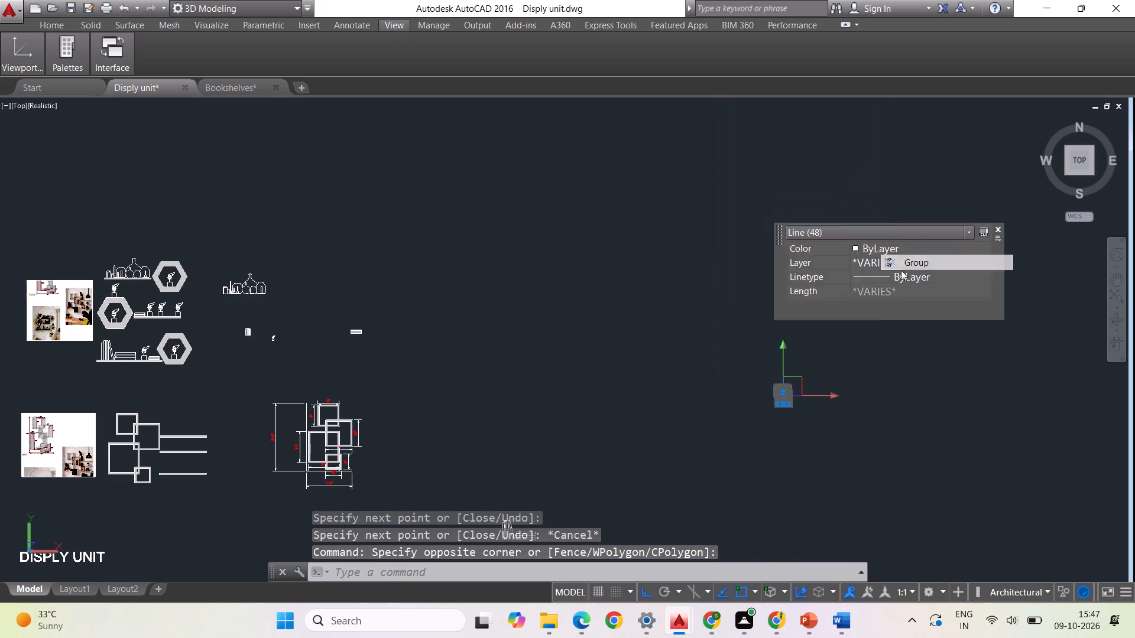
# Copy the grouped pencil holder with Ortho off onto the first unit's middle shelf, between the two right-hand pedestal ornaments.
pyautogui.click(784, 402)
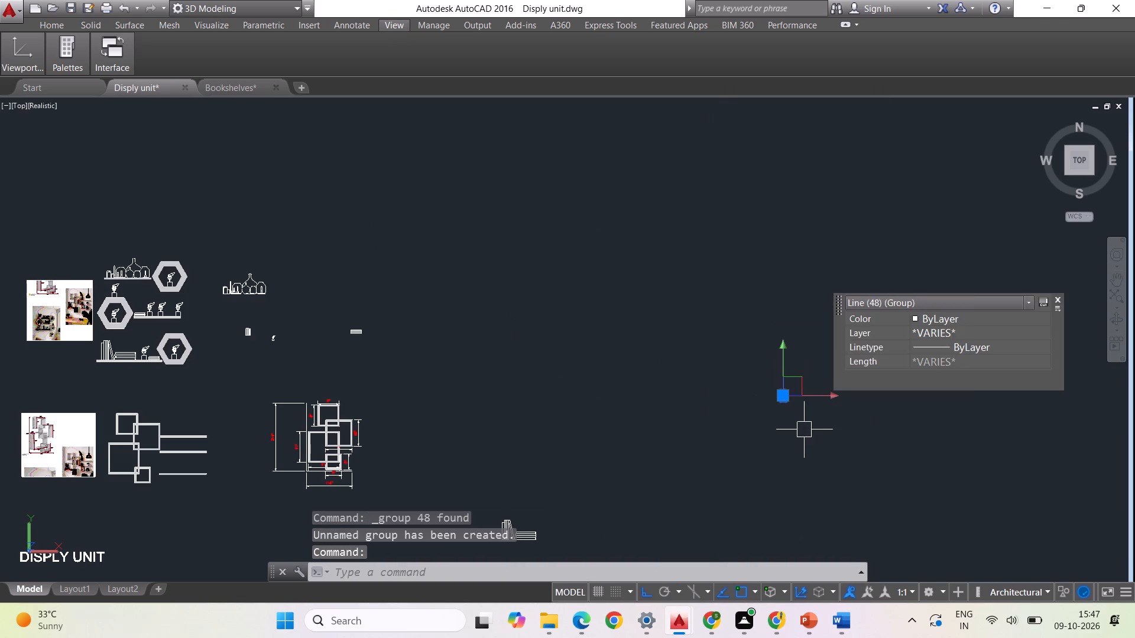
pyautogui.rightClick(808, 431)
pyautogui.click(896, 218)
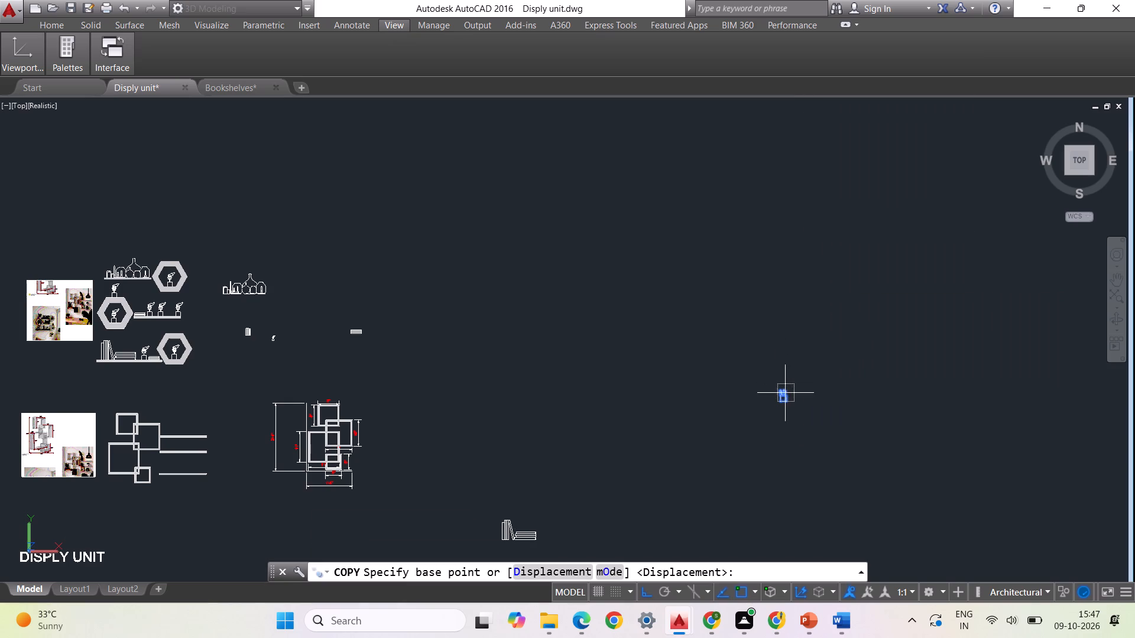
pyautogui.click(786, 399)
pyautogui.scroll(-2, 897, 388)
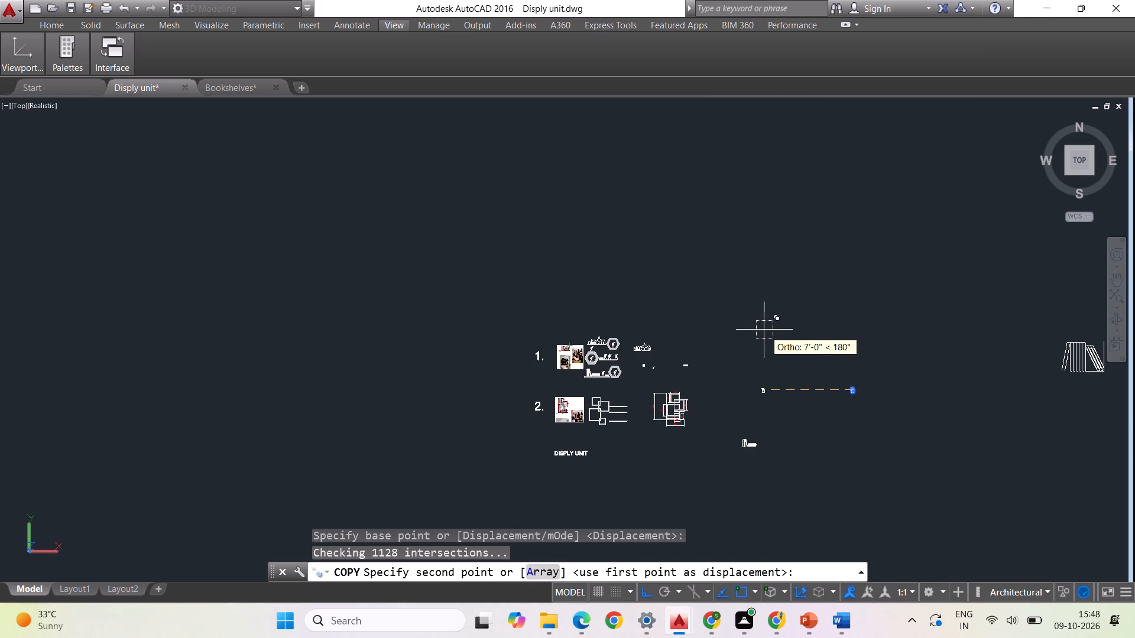
pyautogui.press('F8')
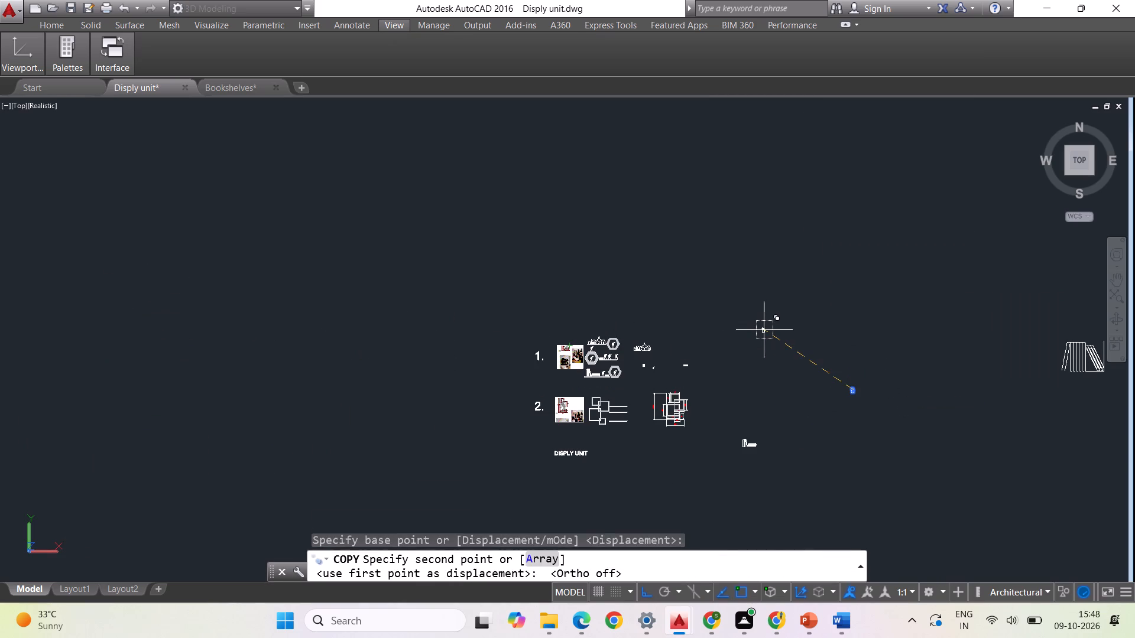
pyautogui.scroll(3, 613, 431)
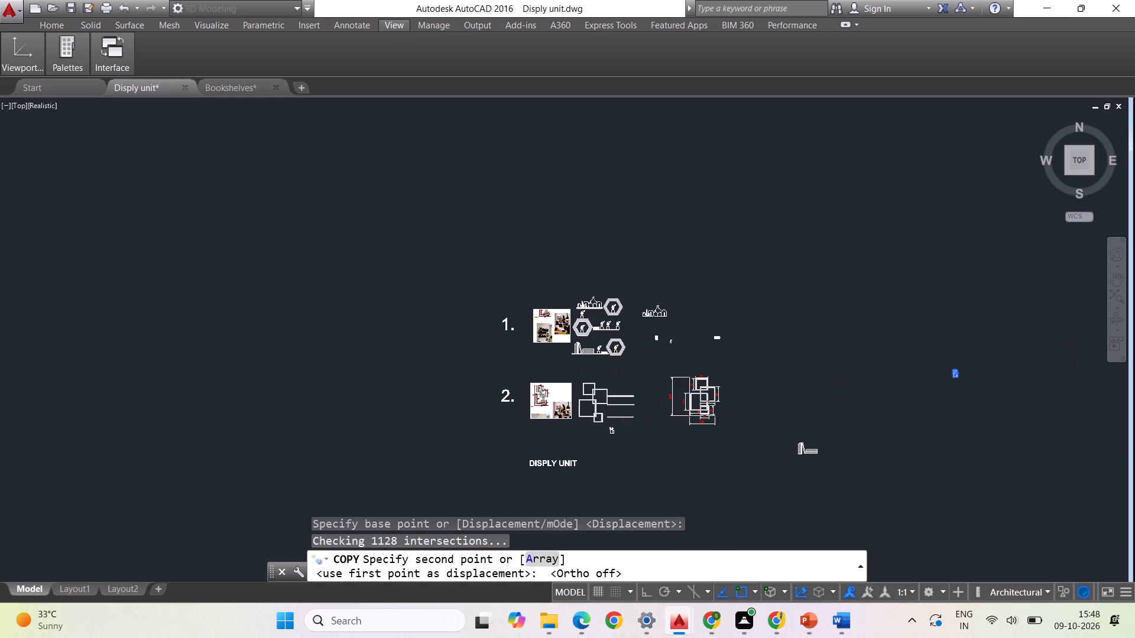
pyautogui.scroll(3, 585, 352)
pyautogui.scroll(3, 647, 215)
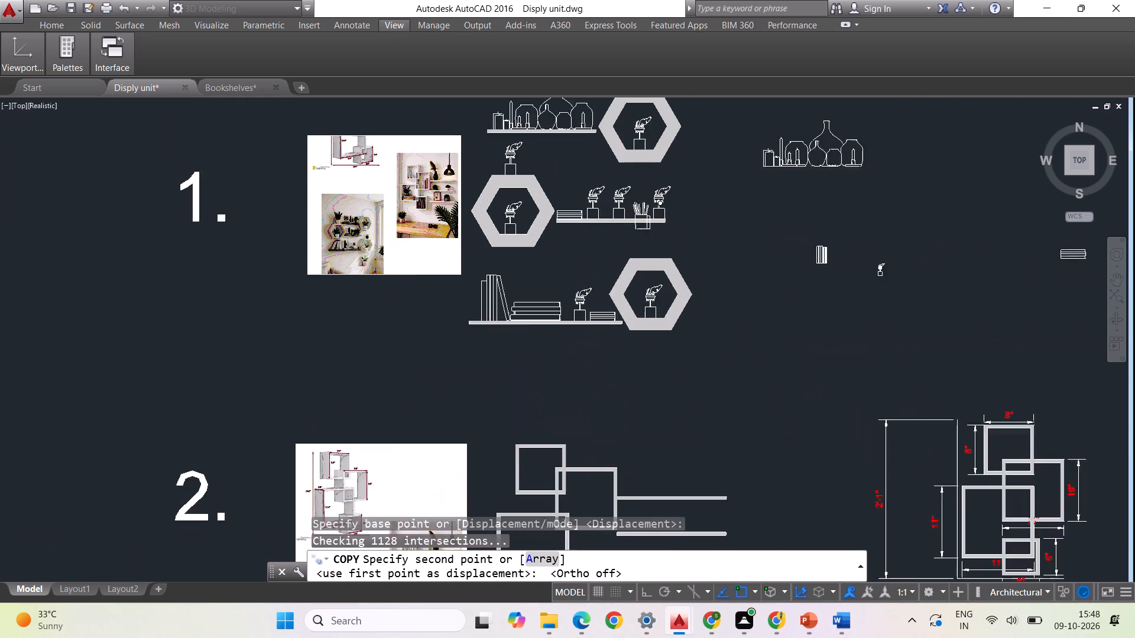
pyautogui.scroll(3, 647, 215)
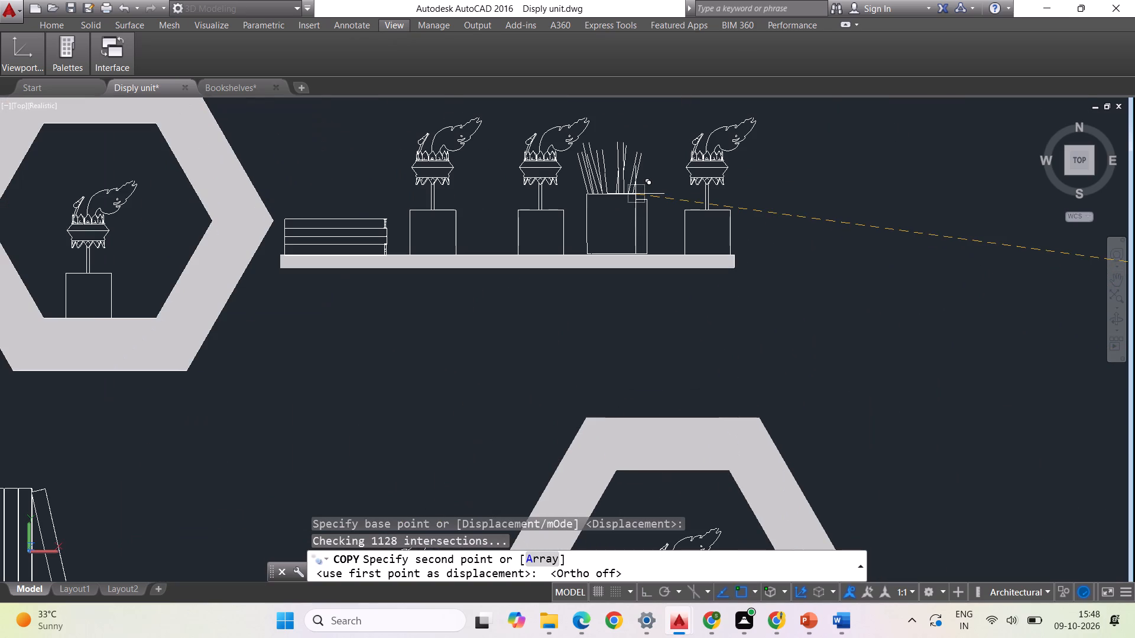
pyautogui.scroll(1, 638, 197)
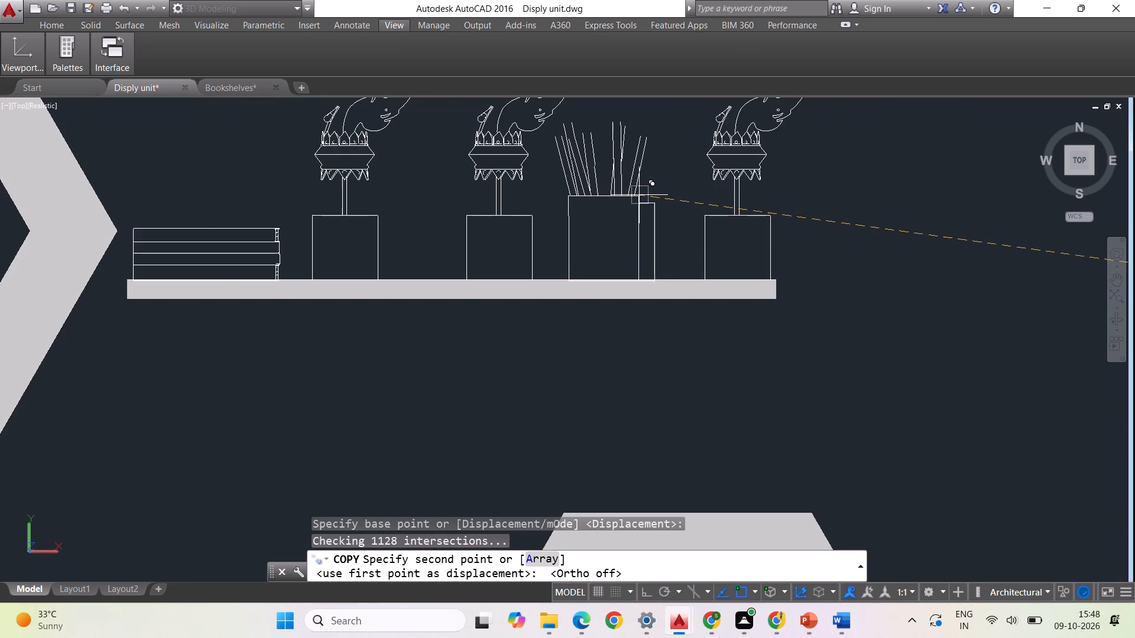
pyautogui.click(640, 194)
# Place another copy of the pencil holder in the second unit, standing on the 10-inch square box beside the topmost box.
pyautogui.scroll(-3, 627, 310)
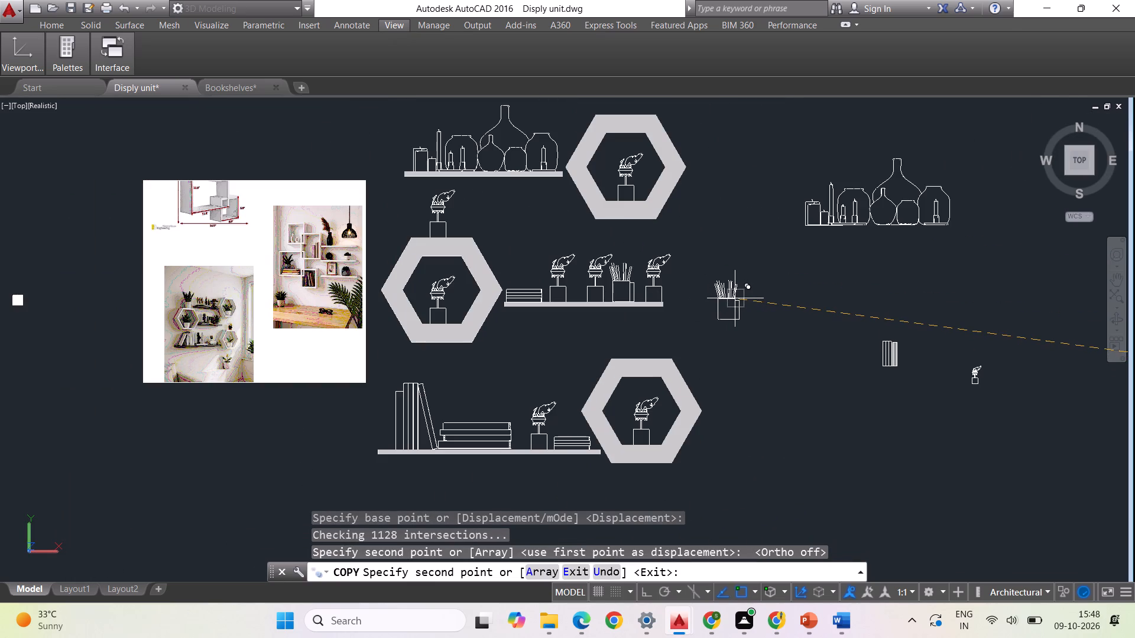
pyautogui.scroll(-1, 735, 299)
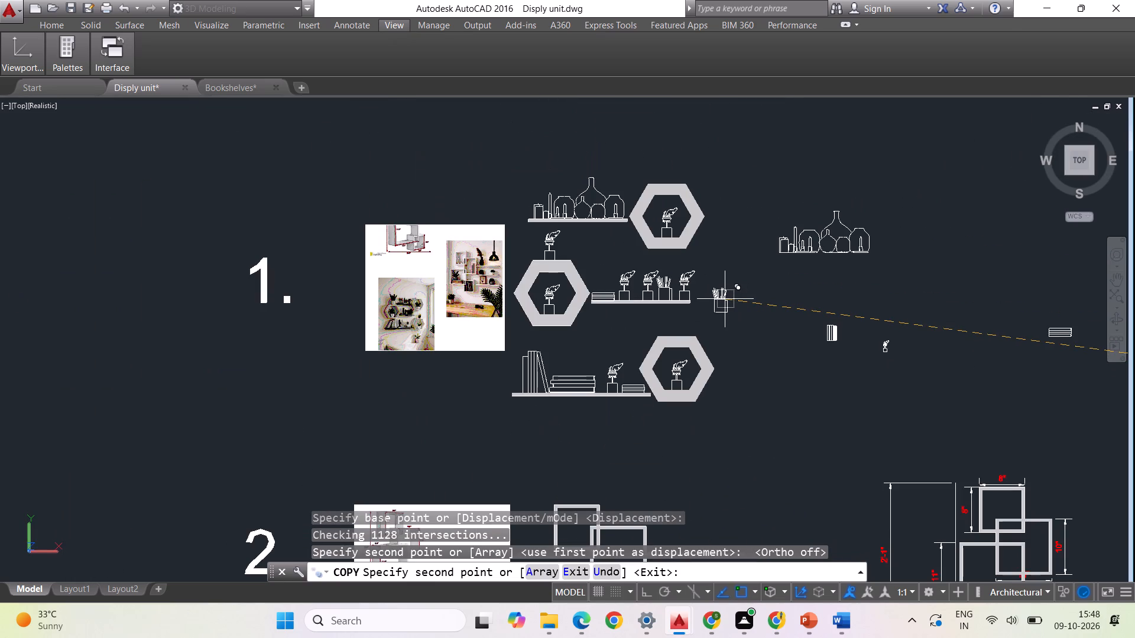
pyautogui.scroll(4, 502, 246)
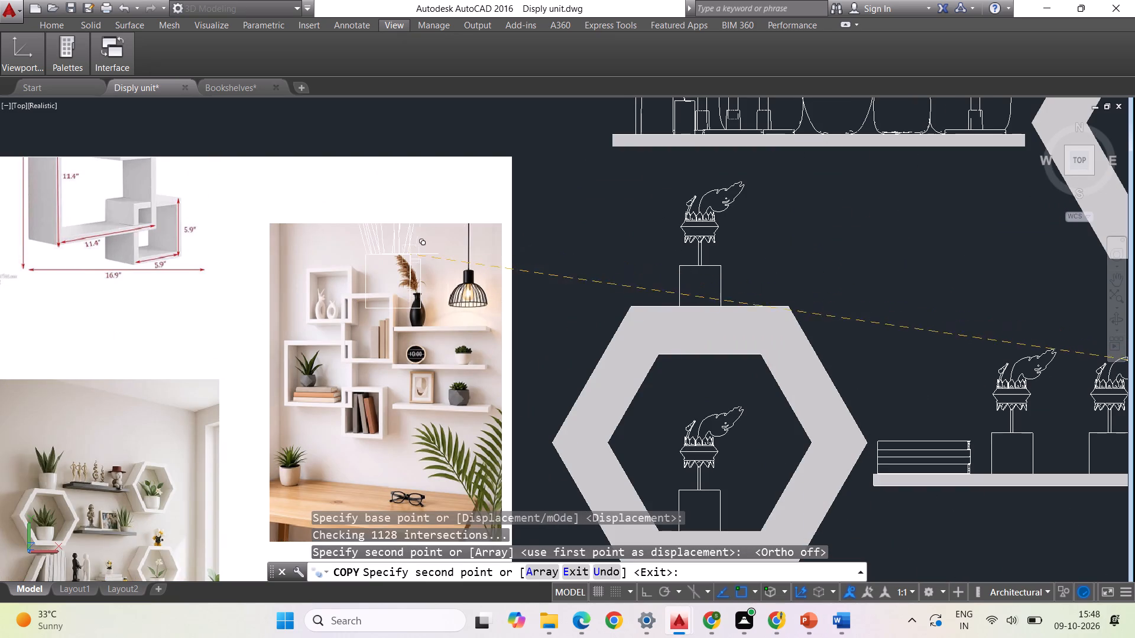
pyautogui.scroll(-2, 414, 214)
pyautogui.scroll(-1, 509, 236)
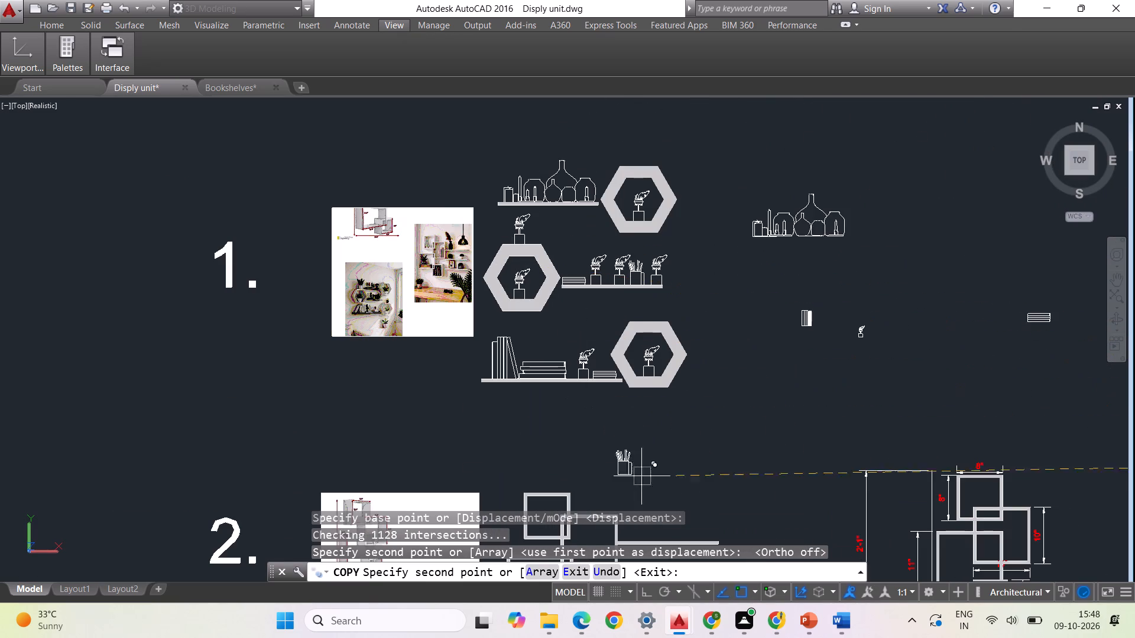
pyautogui.scroll(-1, 588, 383)
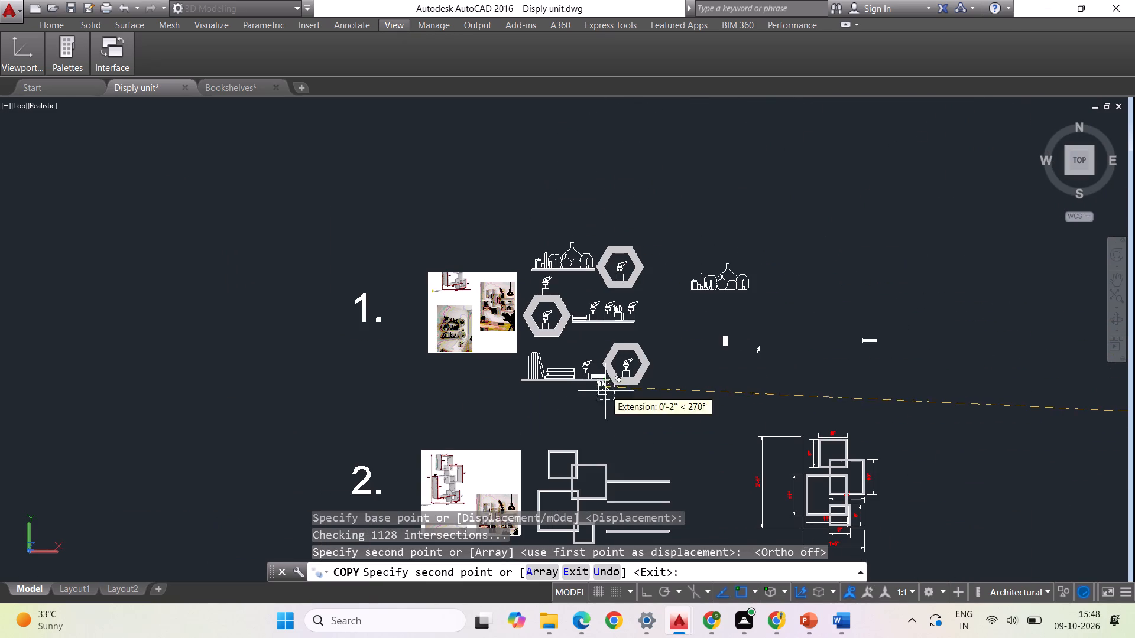
pyautogui.scroll(4, 599, 467)
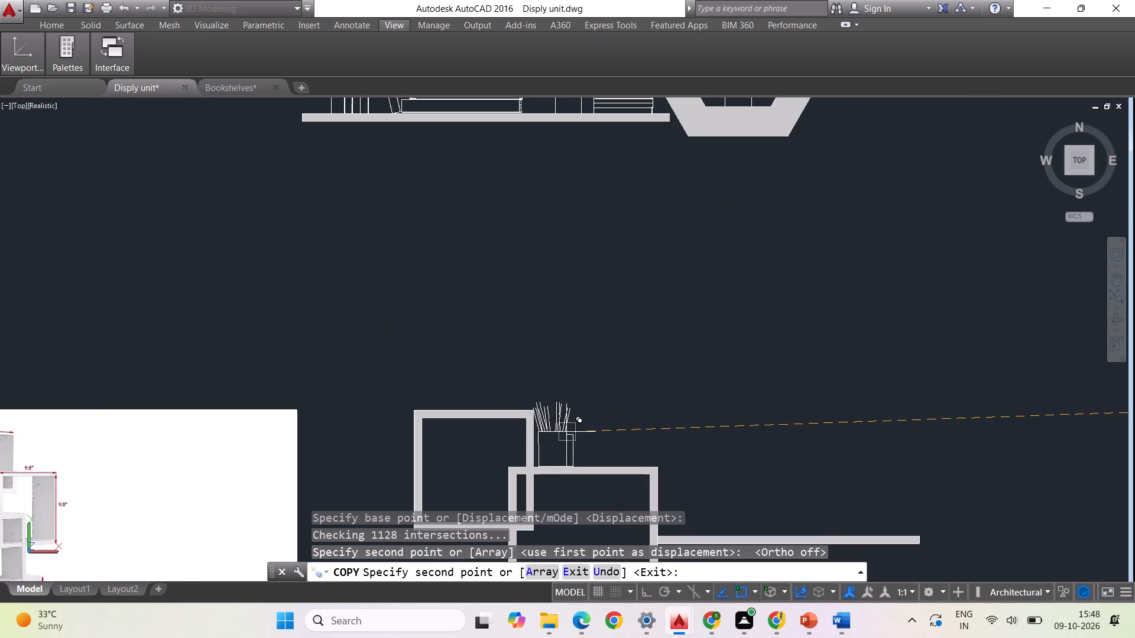
pyautogui.click(567, 432)
# Examine the reference photos beside the units to compare the shelf accessories with the furnished elevations.
pyautogui.scroll(-2, 640, 311)
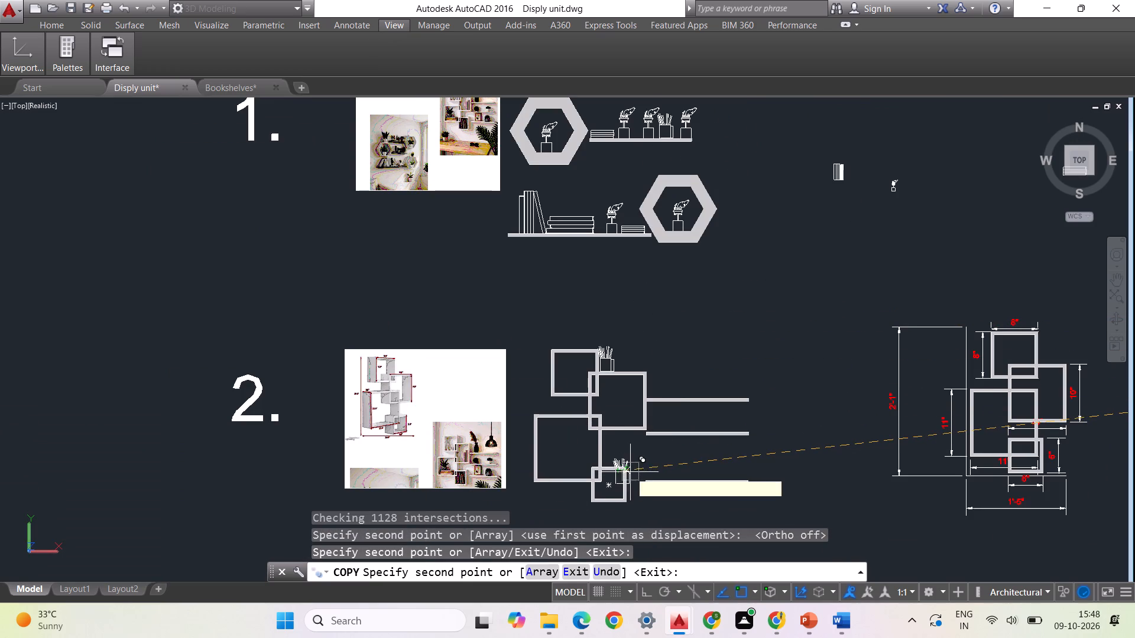
pyautogui.scroll(2, 497, 167)
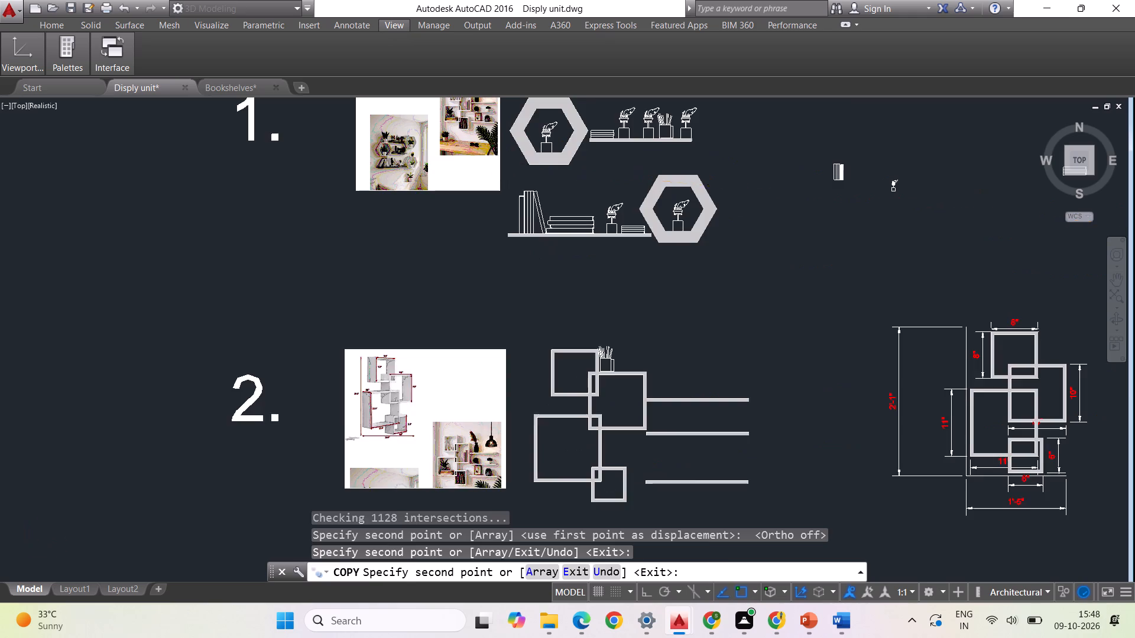
pyautogui.scroll(1, 497, 167)
pyautogui.scroll(-2, 497, 169)
pyautogui.scroll(2, 469, 110)
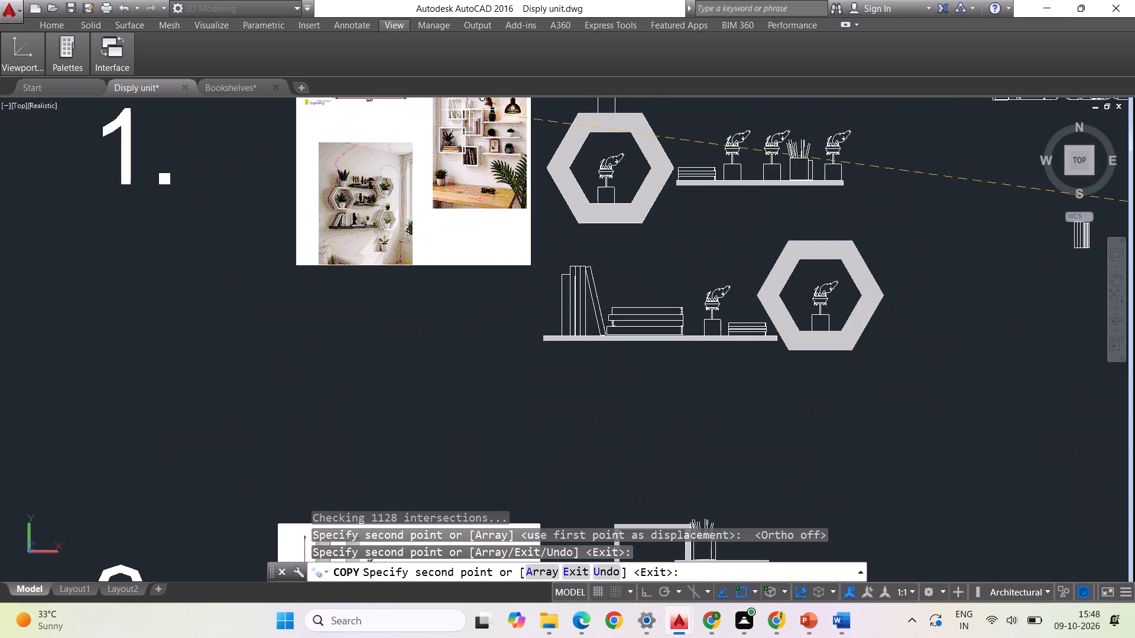
pyautogui.scroll(2, 469, 110)
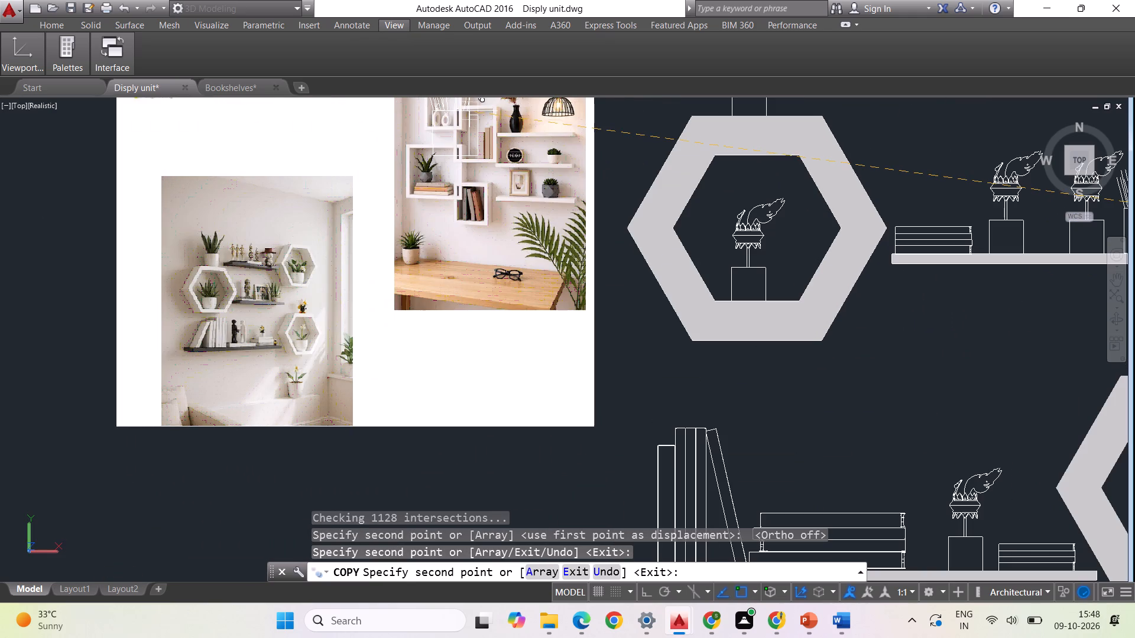
pyautogui.scroll(-1, 508, 216)
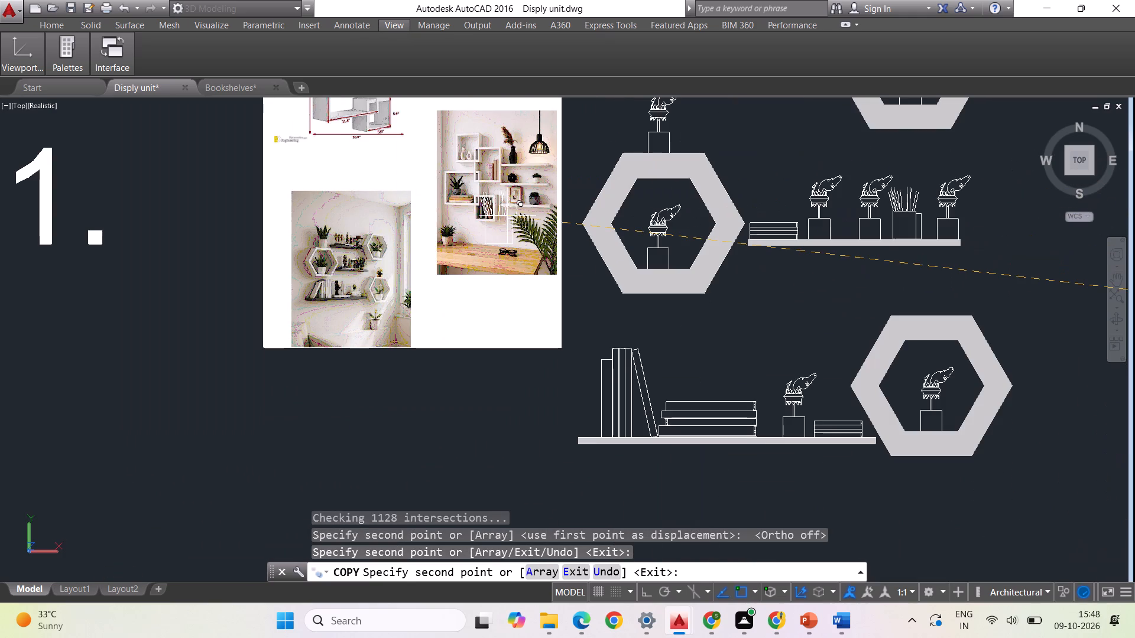
pyautogui.scroll(-2, 429, 178)
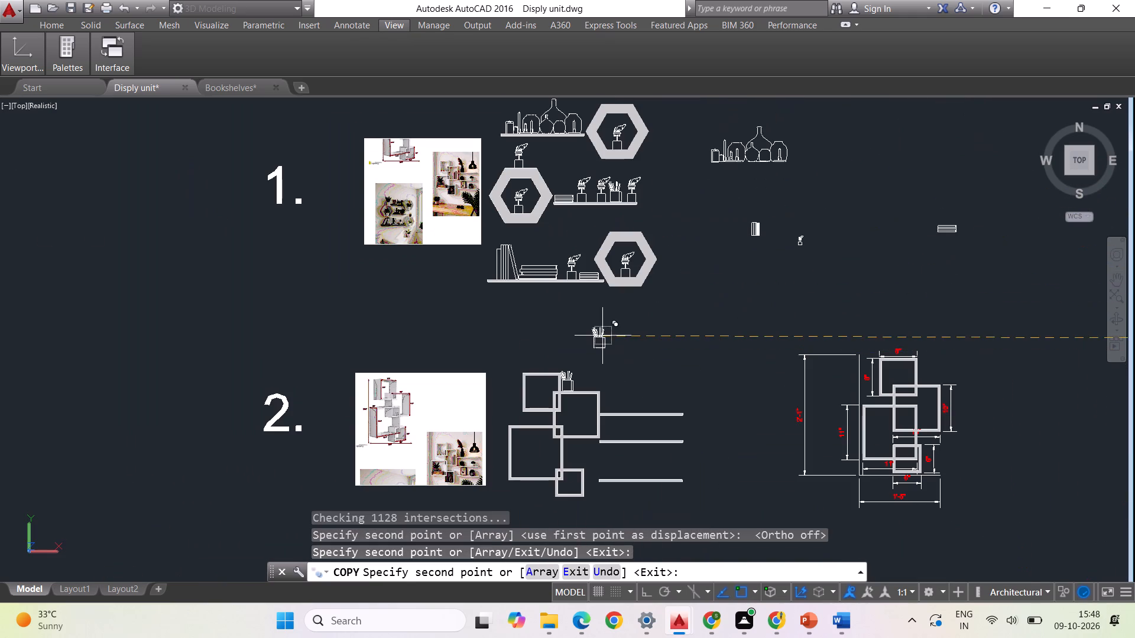
pyautogui.scroll(1, 566, 484)
pyautogui.scroll(-2, 569, 482)
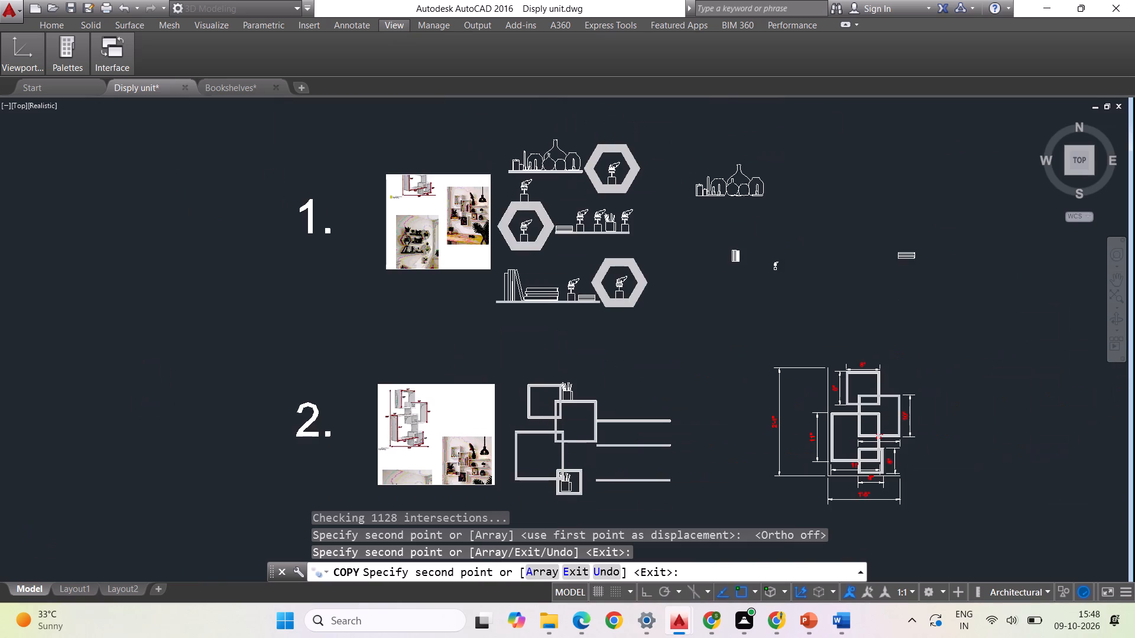
pyautogui.scroll(3, 511, 337)
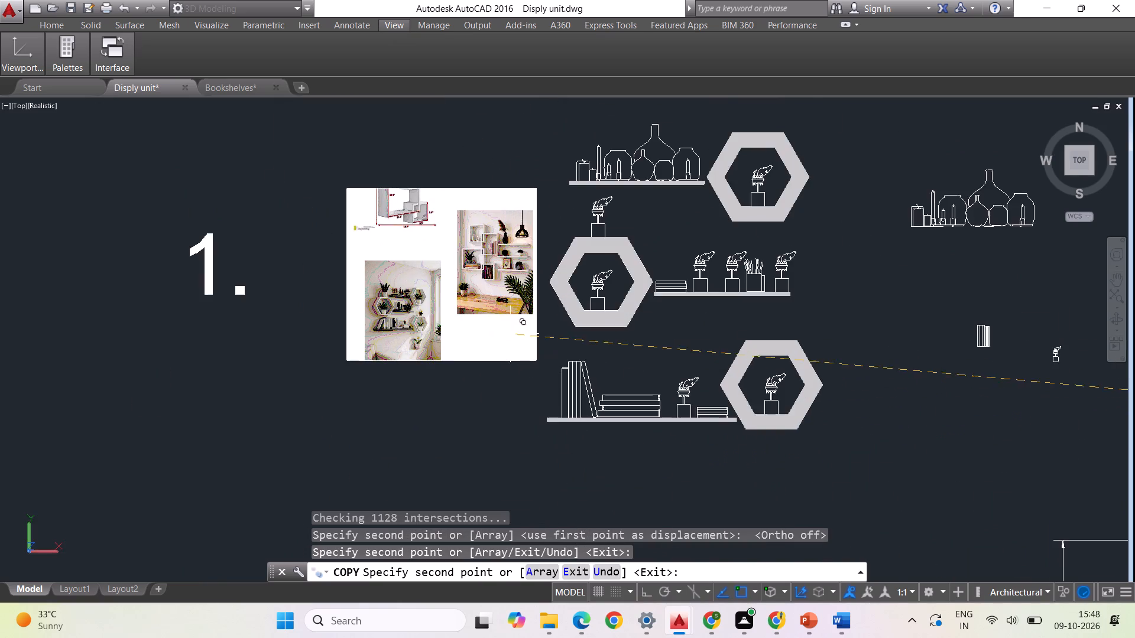
pyautogui.scroll(2, 510, 333)
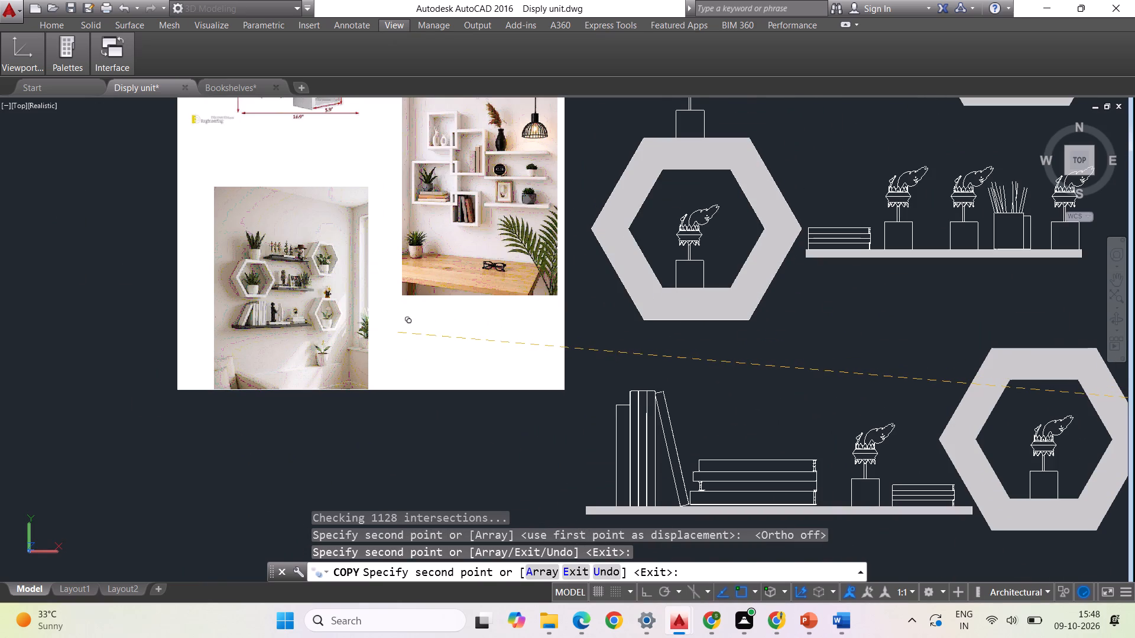
pyautogui.scroll(-1, 386, 330)
pyautogui.scroll(-2, 628, 327)
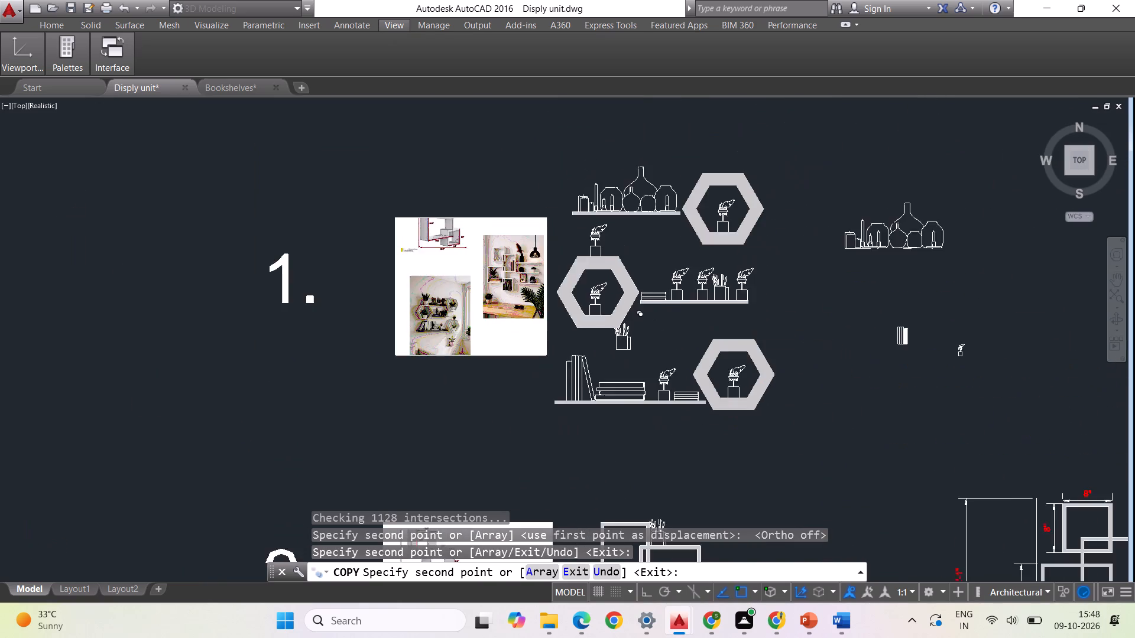
# Place two more pencil holder copies in the second unit: near the lowest shelf's right end and near the middle shelf's left end.
pyautogui.scroll(2, 726, 527)
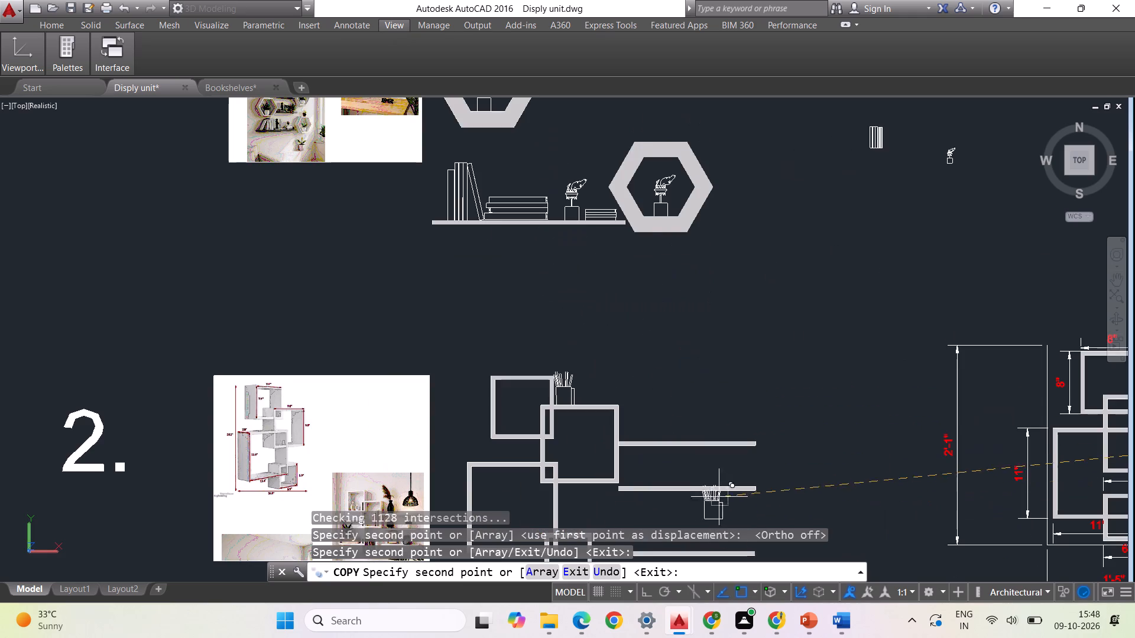
pyautogui.scroll(-1, 651, 376)
pyautogui.scroll(1, 723, 461)
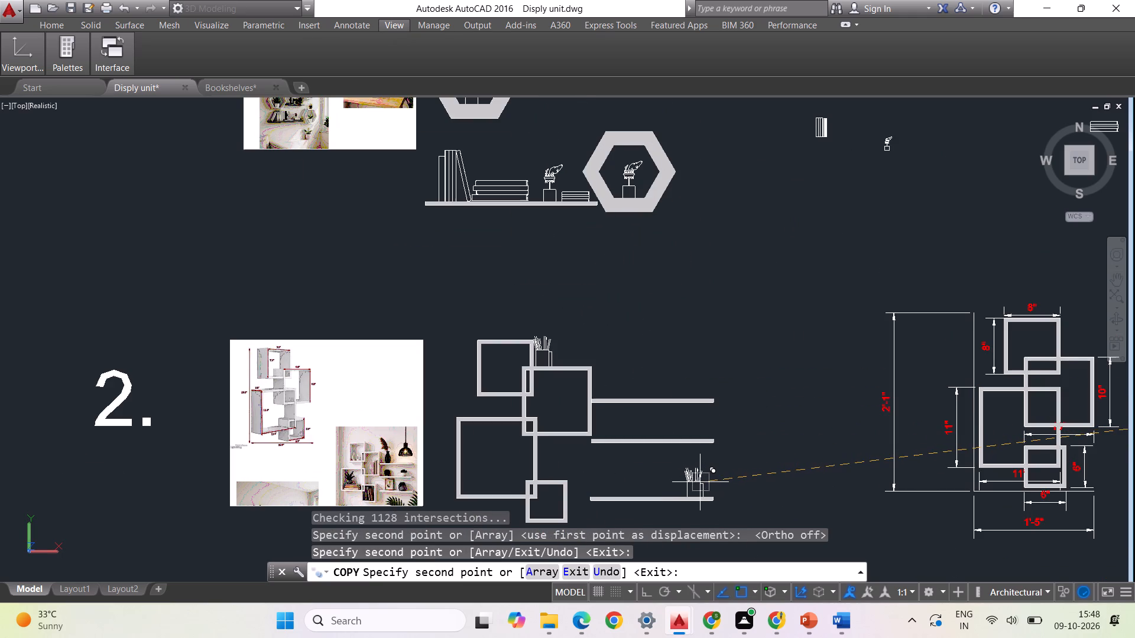
pyautogui.click(701, 483)
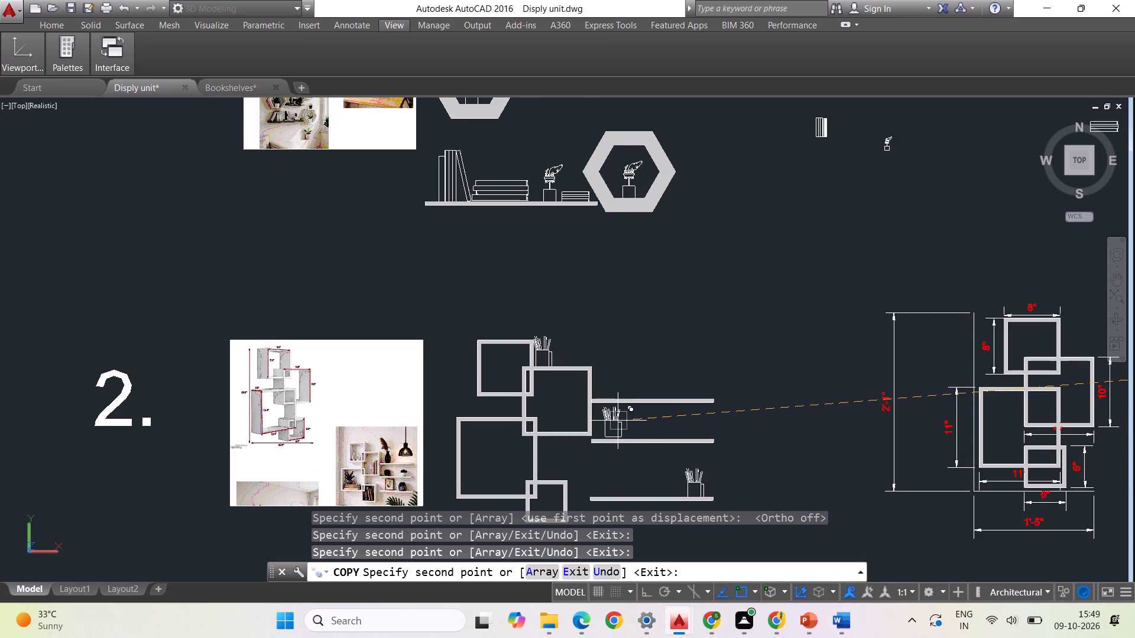
pyautogui.click(617, 425)
pyautogui.press('Escape')
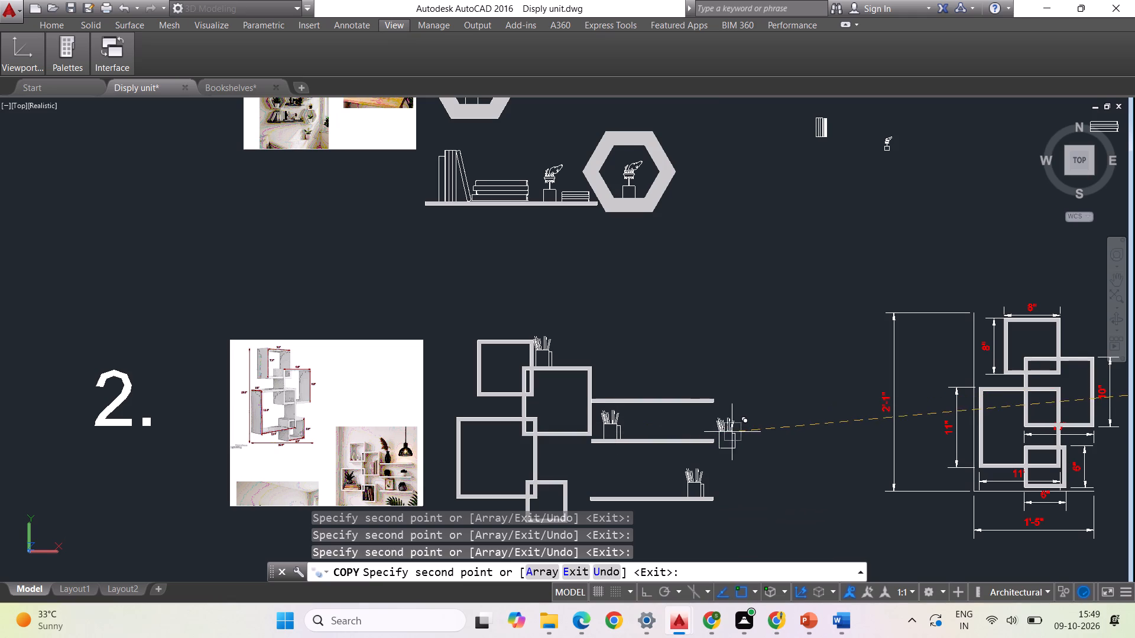
# Copy the loose upright book set twice, side by side, onto the inner bottom edge of the second unit's 6-inch box.
pyautogui.scroll(-1, 515, 407)
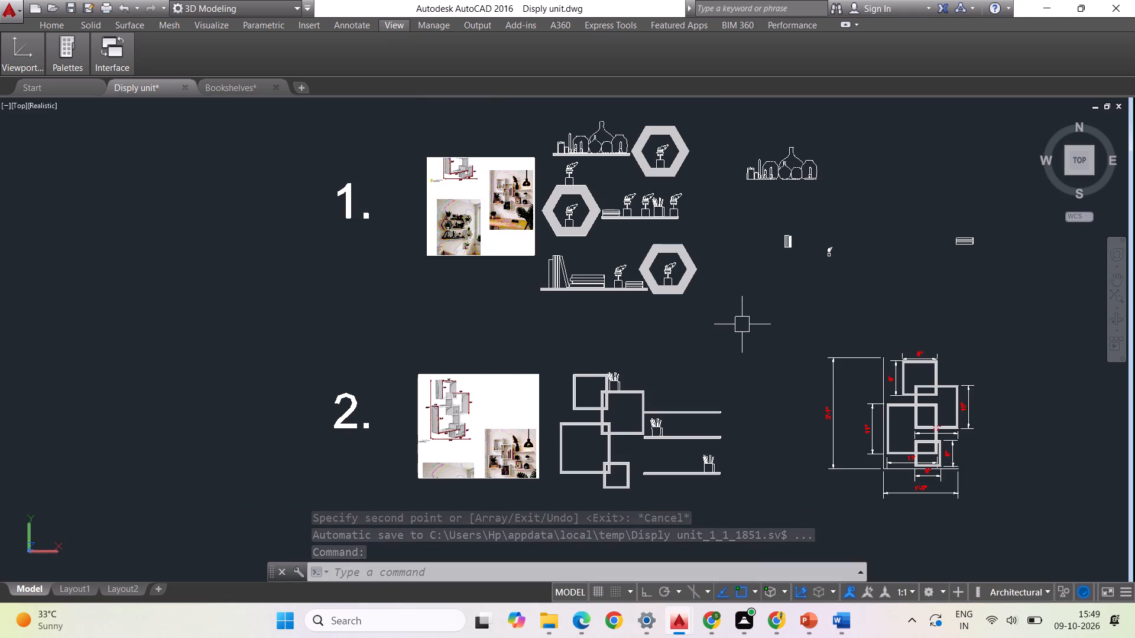
pyautogui.scroll(2, 836, 259)
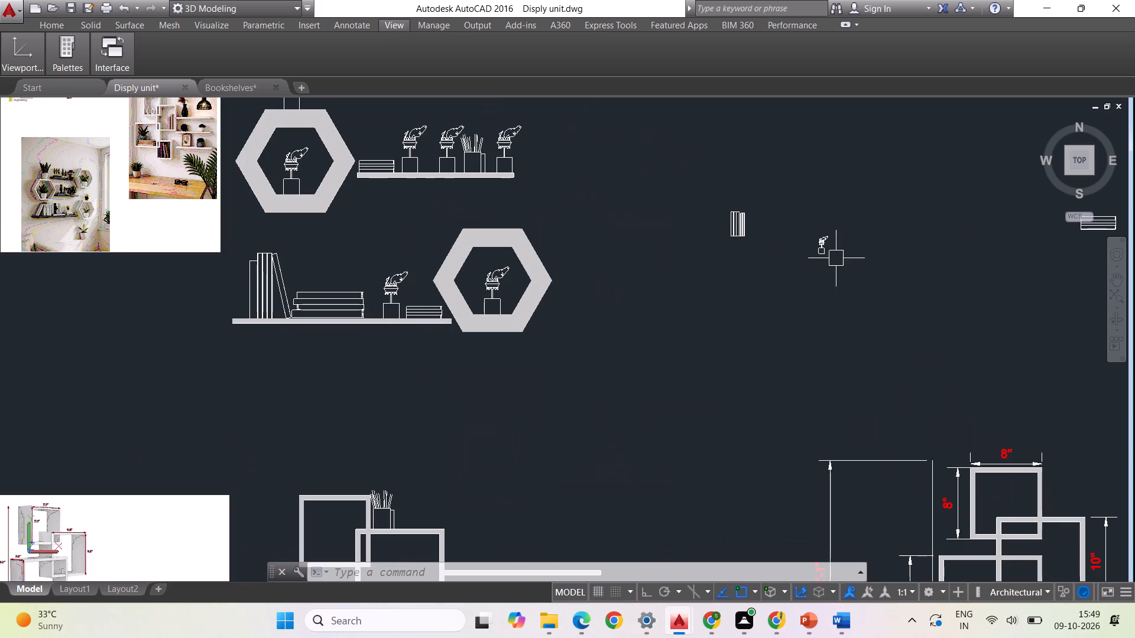
pyautogui.click(760, 249)
pyautogui.click(708, 188)
pyautogui.rightClick(708, 188)
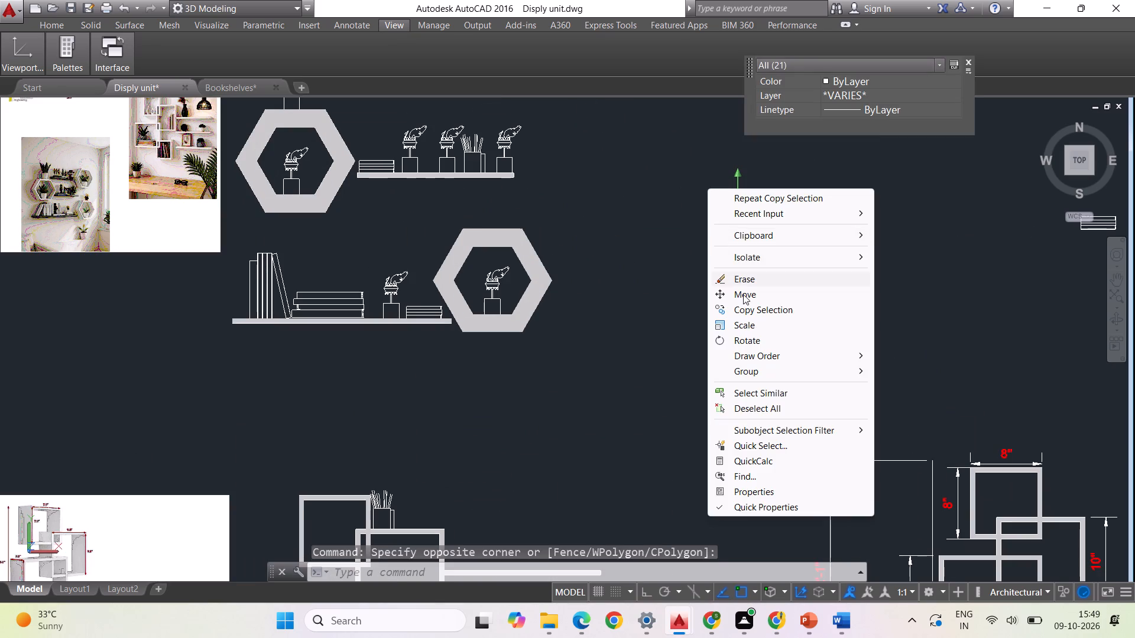
pyautogui.click(751, 312)
pyautogui.click(734, 233)
pyautogui.scroll(-1, 764, 298)
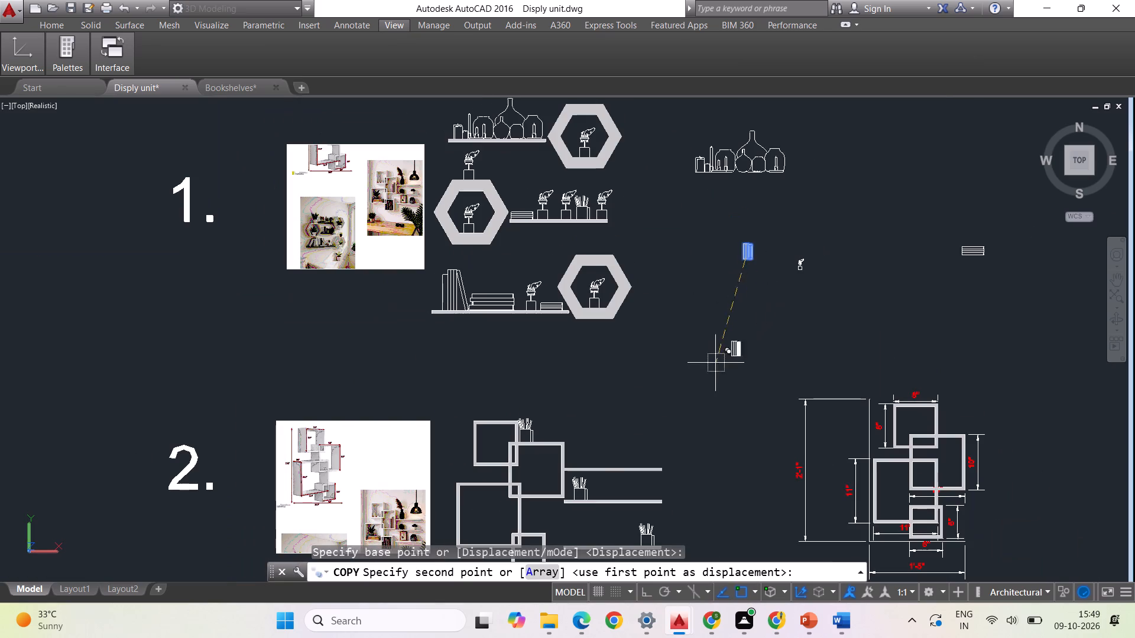
pyautogui.scroll(-1, 732, 327)
pyautogui.scroll(2, 608, 517)
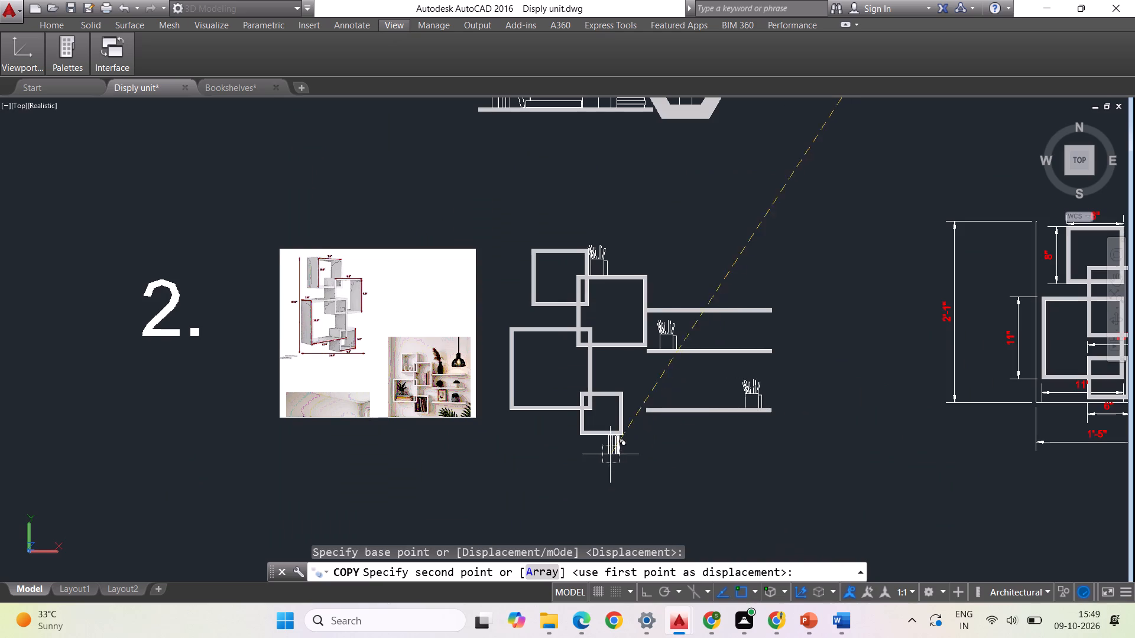
pyautogui.scroll(2, 611, 453)
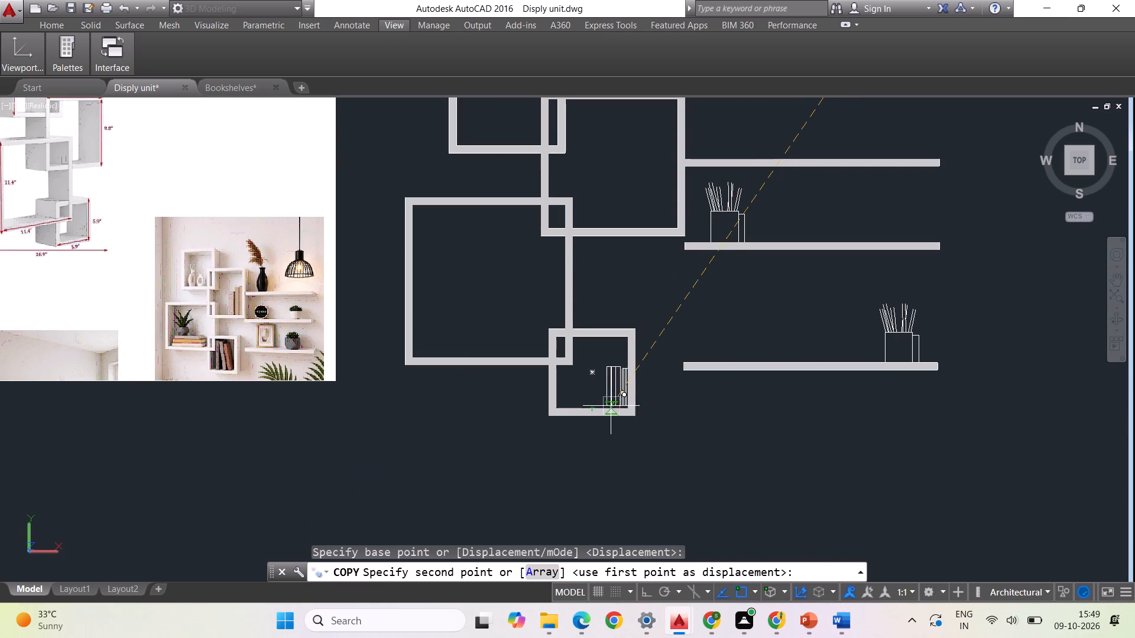
pyautogui.scroll(3, 611, 406)
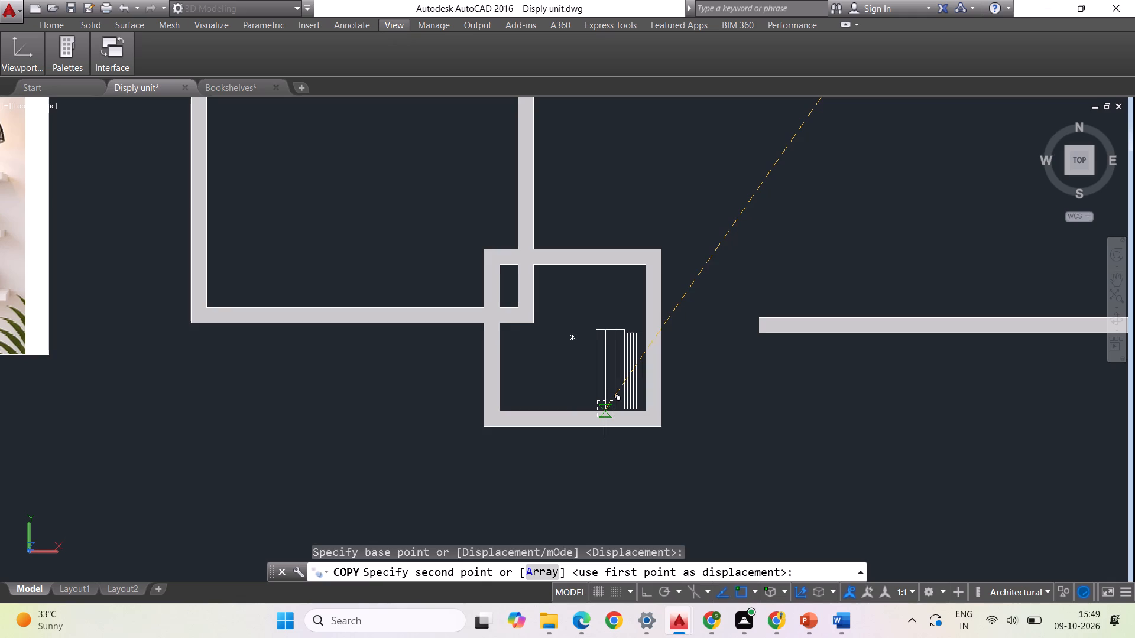
pyautogui.click(605, 410)
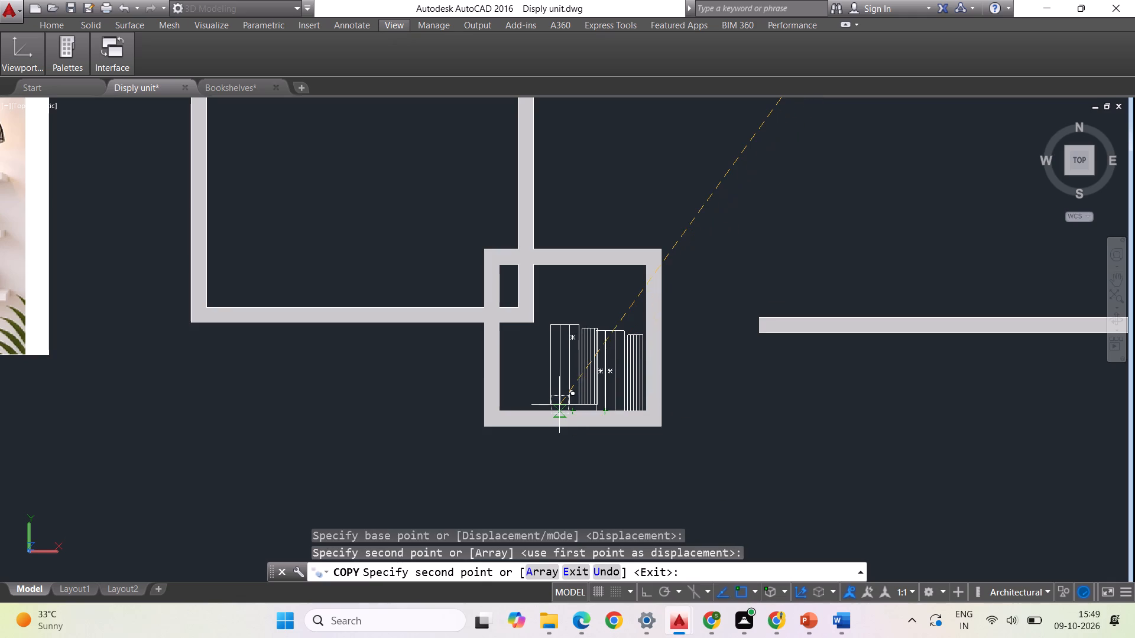
pyautogui.scroll(1, 559, 405)
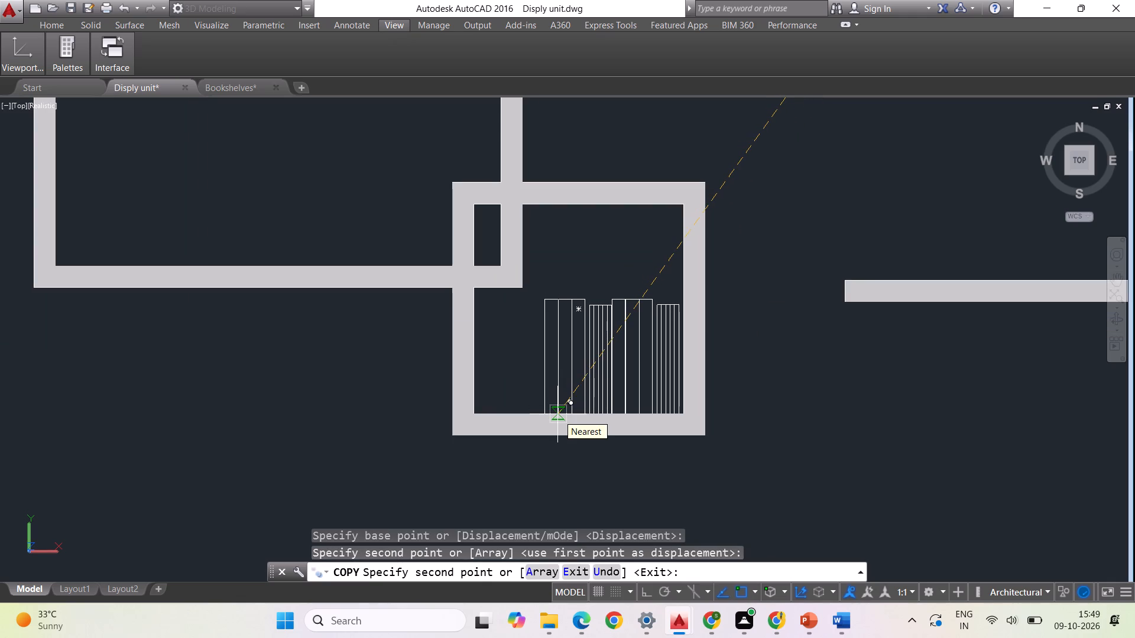
pyautogui.click(558, 415)
pyautogui.press('Escape')
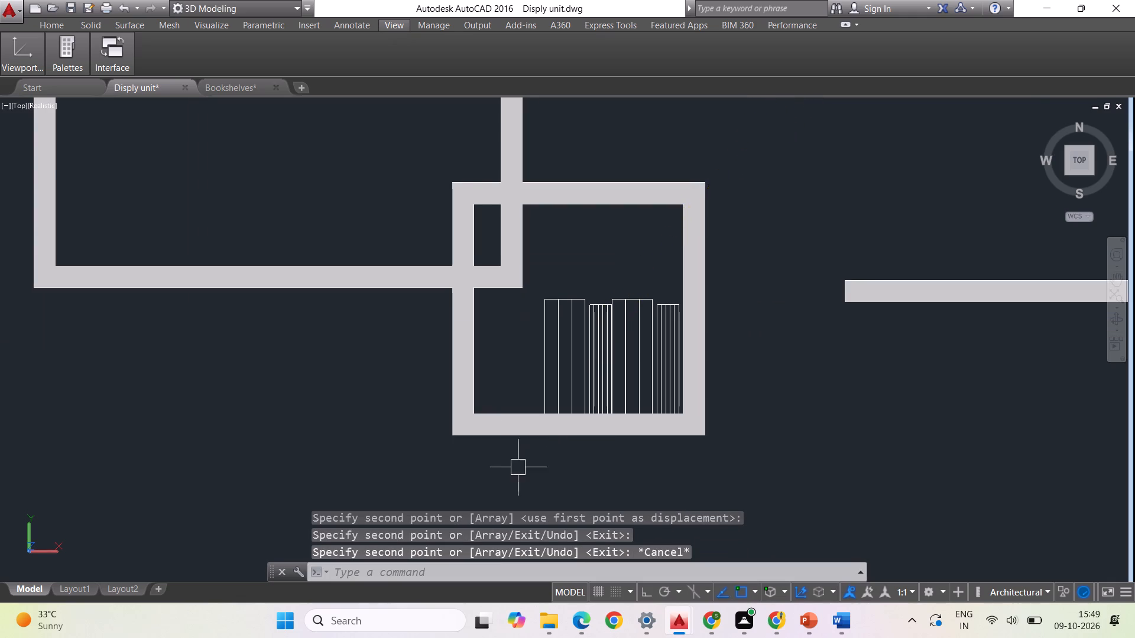
# Check the reference photo and erase the ten short line segments captured by a window around the books in the 6-inch box.
pyautogui.scroll(-1, 518, 468)
pyautogui.scroll(-2, 586, 462)
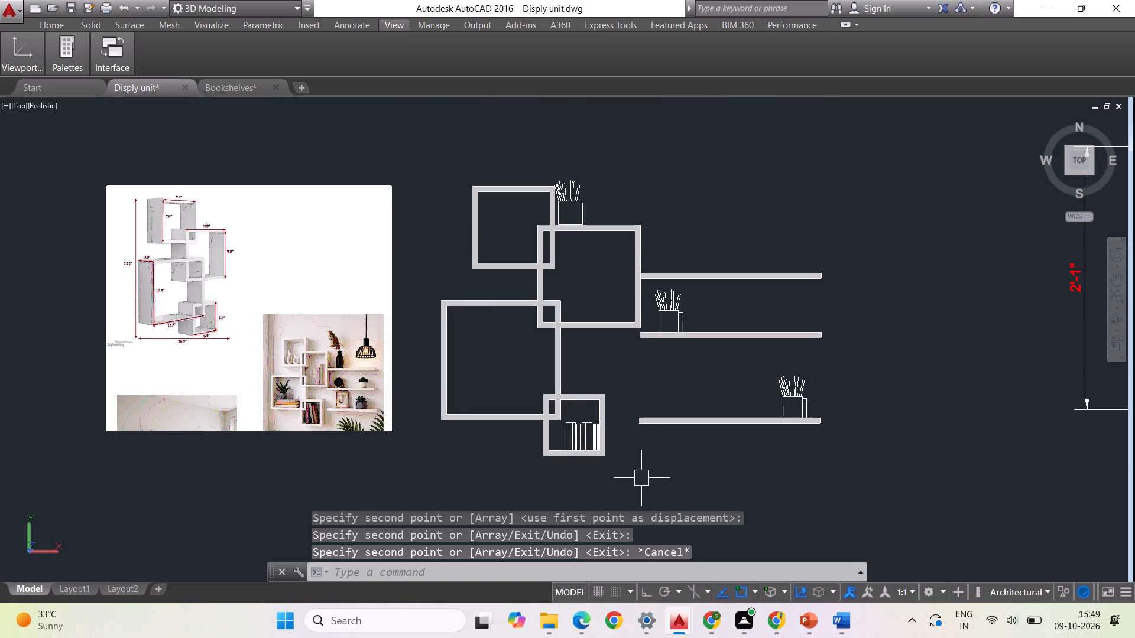
pyautogui.scroll(-2, 628, 481)
pyautogui.scroll(3, 502, 434)
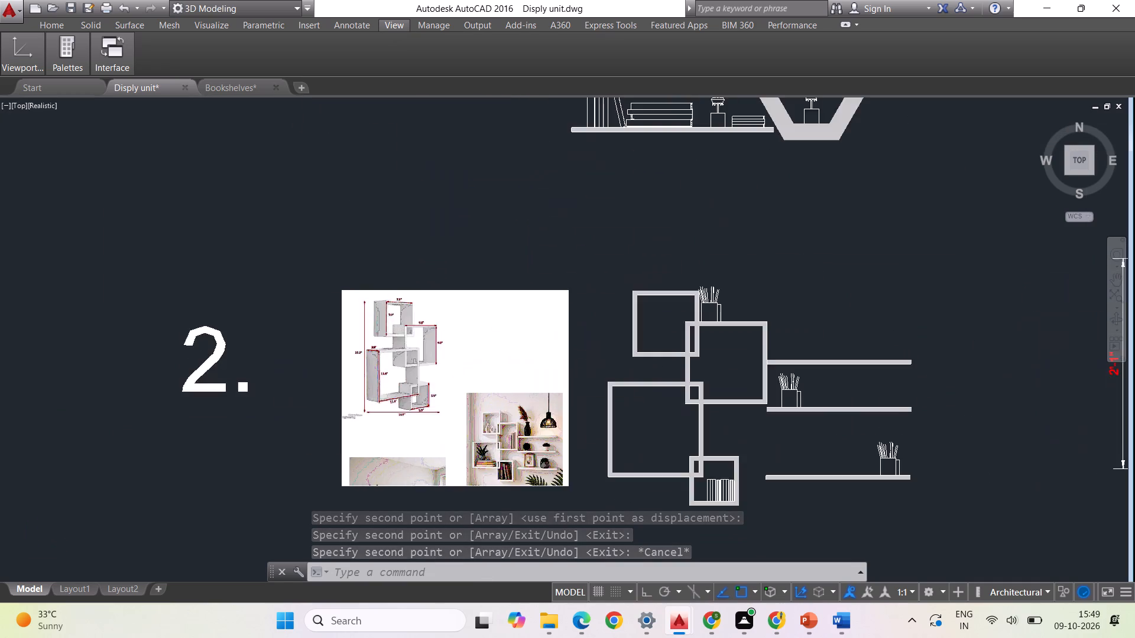
pyautogui.scroll(2, 511, 438)
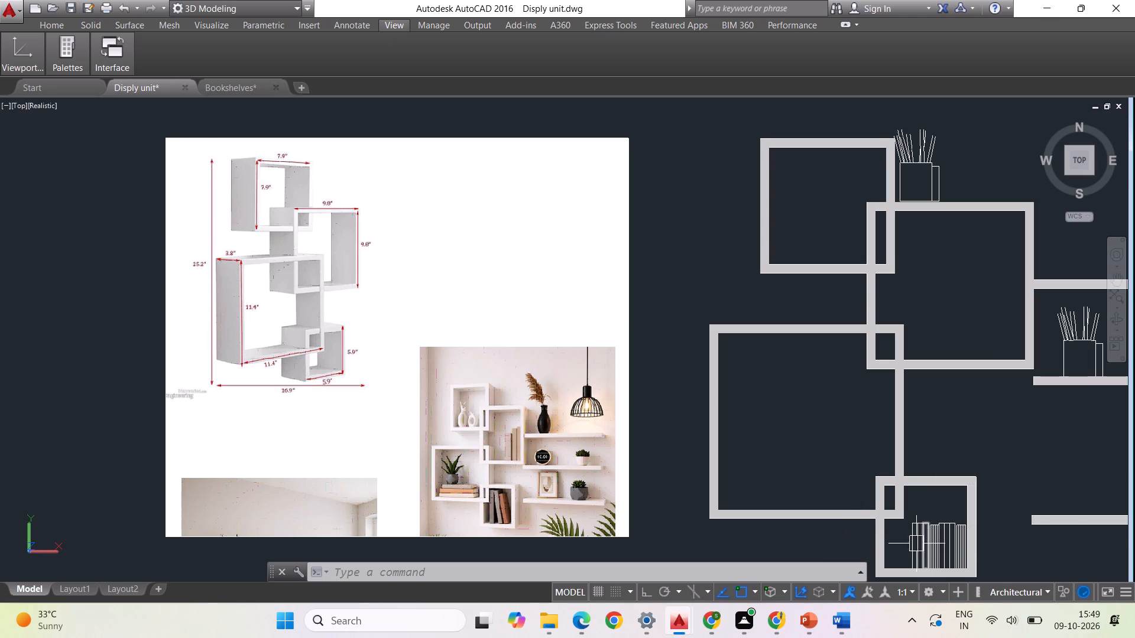
pyautogui.scroll(1, 916, 544)
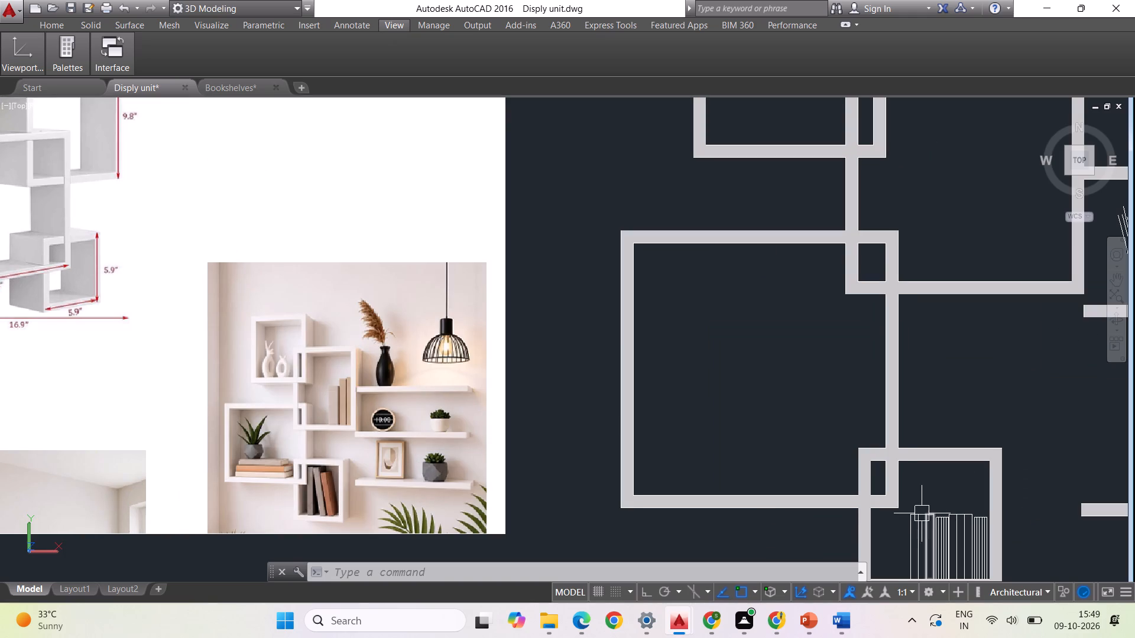
pyautogui.click(910, 505)
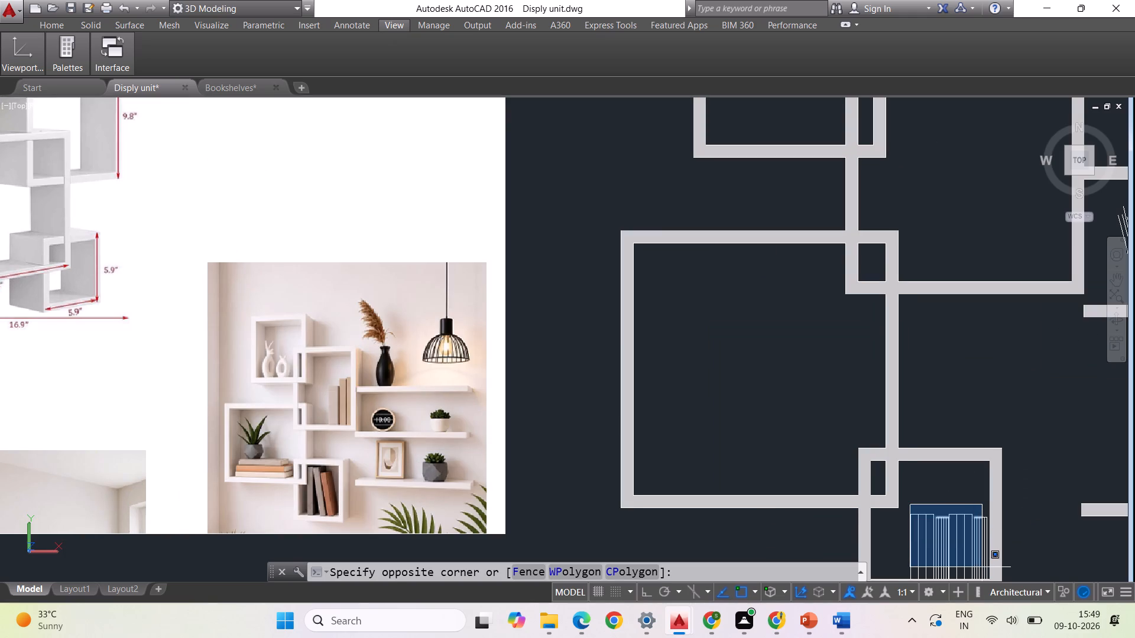
pyautogui.click(988, 572)
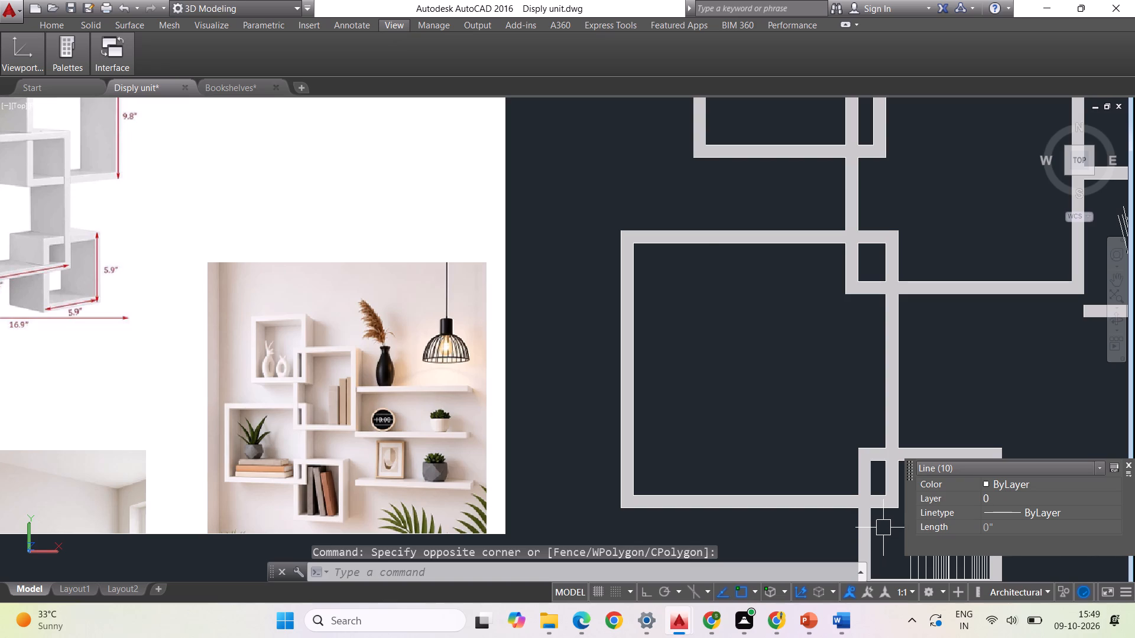
pyautogui.press('Delete')
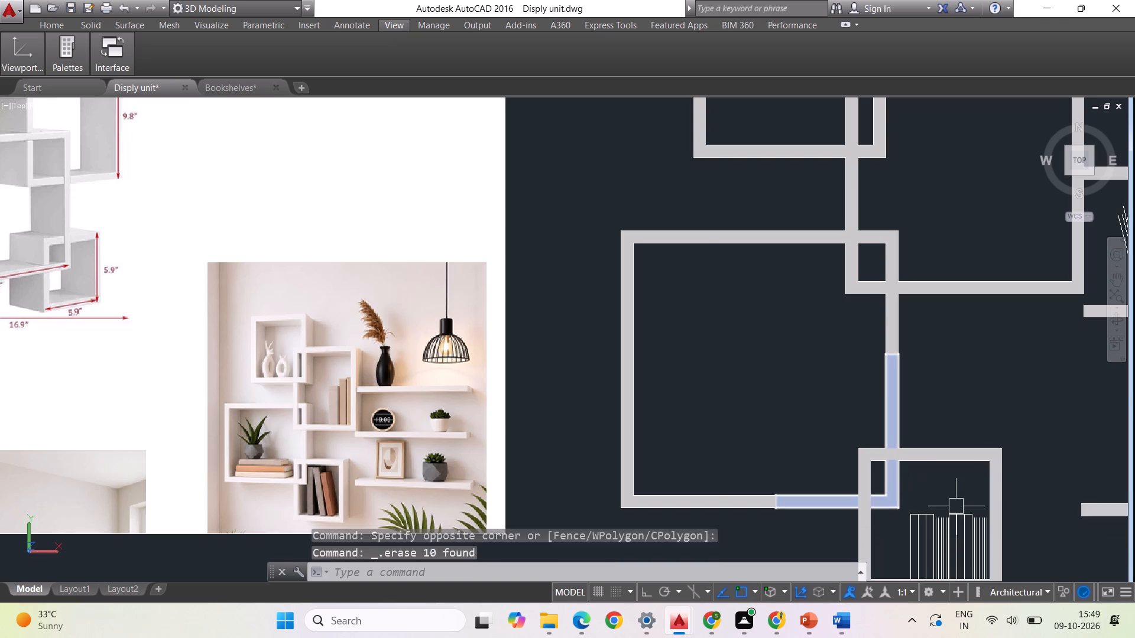
# Erase three wide book outlines in the 6-inch box: the left set's first and third, and the right set's third.
pyautogui.scroll(-2, 910, 451)
pyautogui.scroll(4, 940, 499)
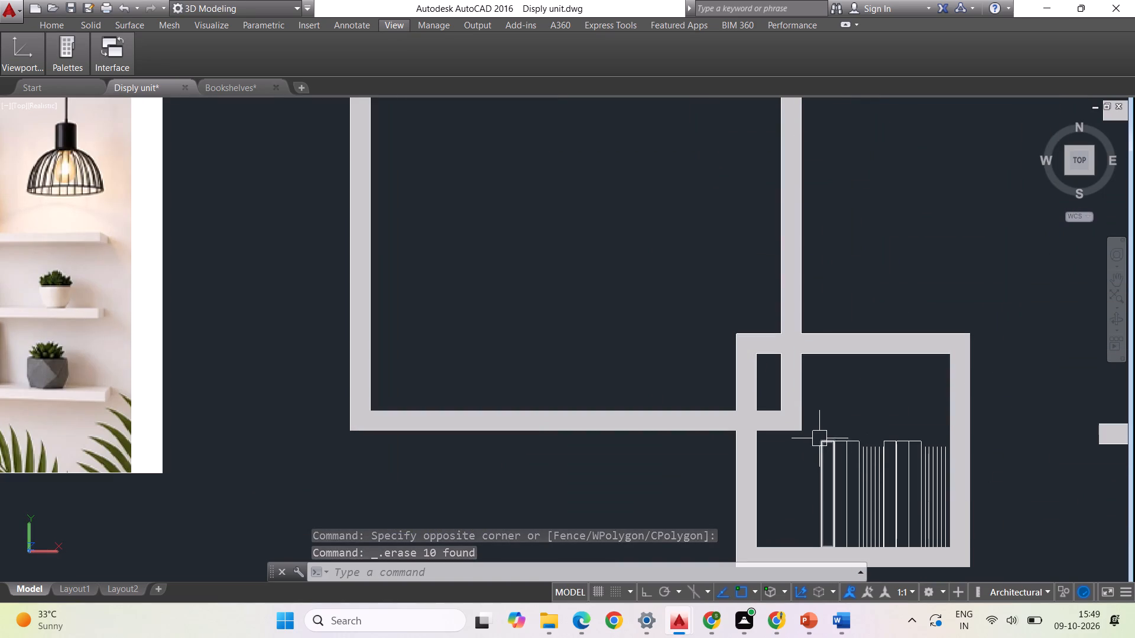
pyautogui.click(818, 437)
pyautogui.click(915, 511)
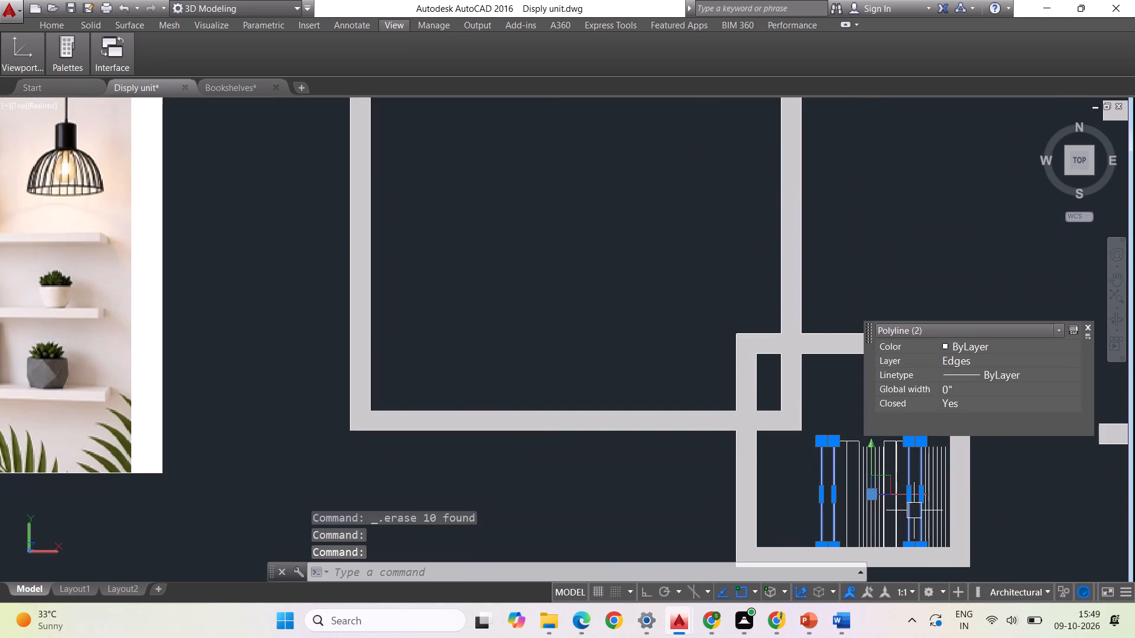
pyautogui.click(849, 470)
pyautogui.press('Home')
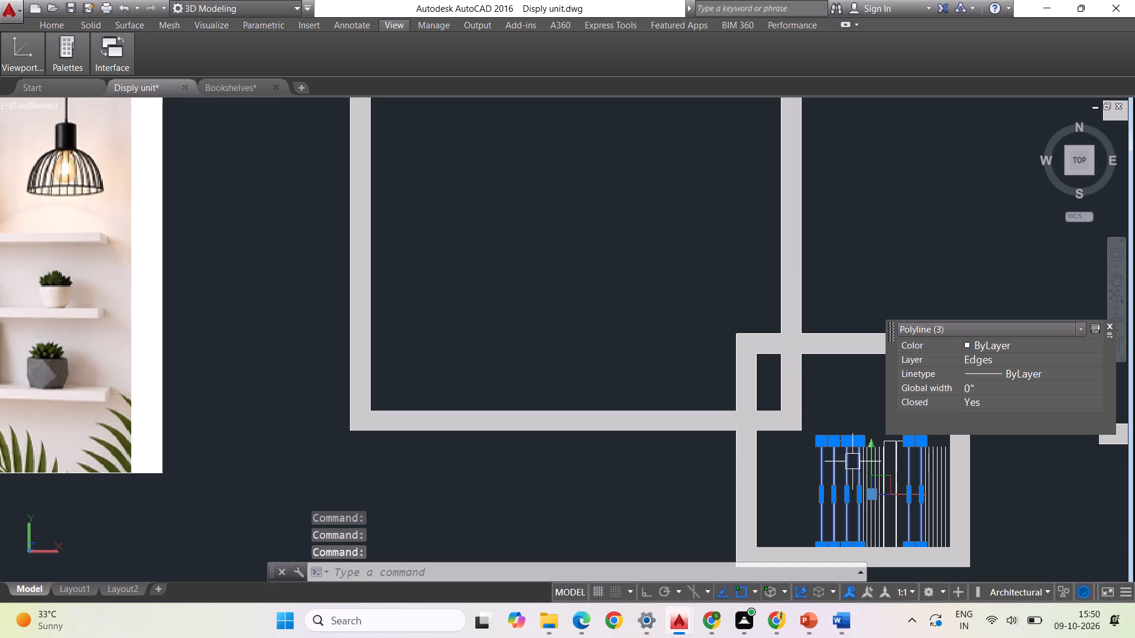
pyautogui.press('Delete')
# Erase the remaining wide book outlines and the lines beside them from both book sets in the 6-inch box.
pyautogui.click(831, 425)
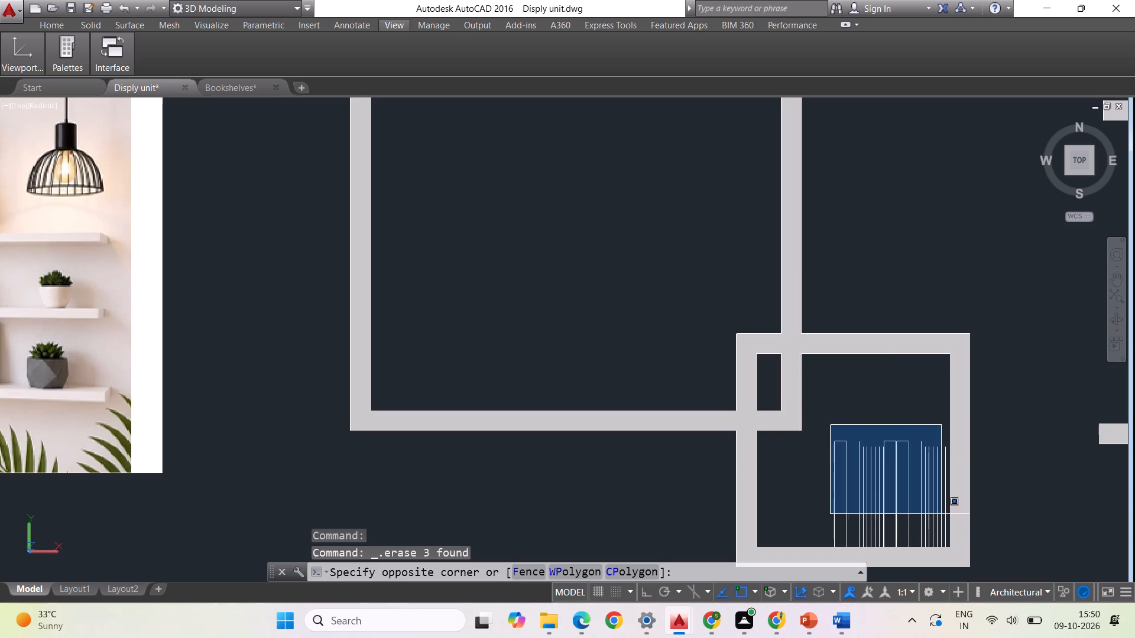
pyautogui.click(946, 535)
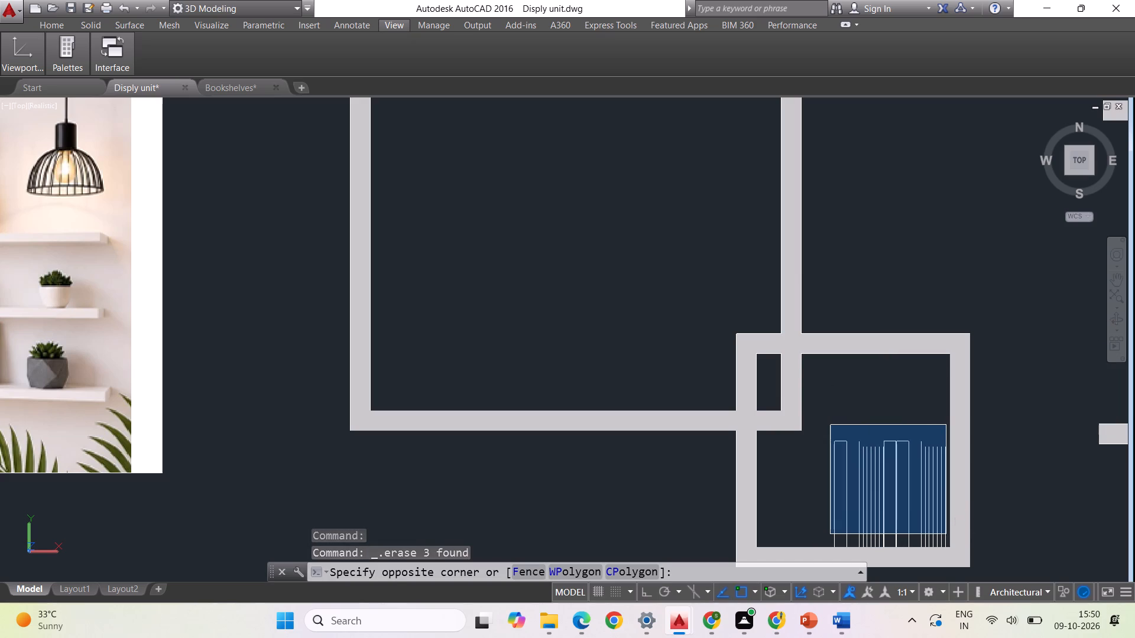
pyautogui.click(826, 441)
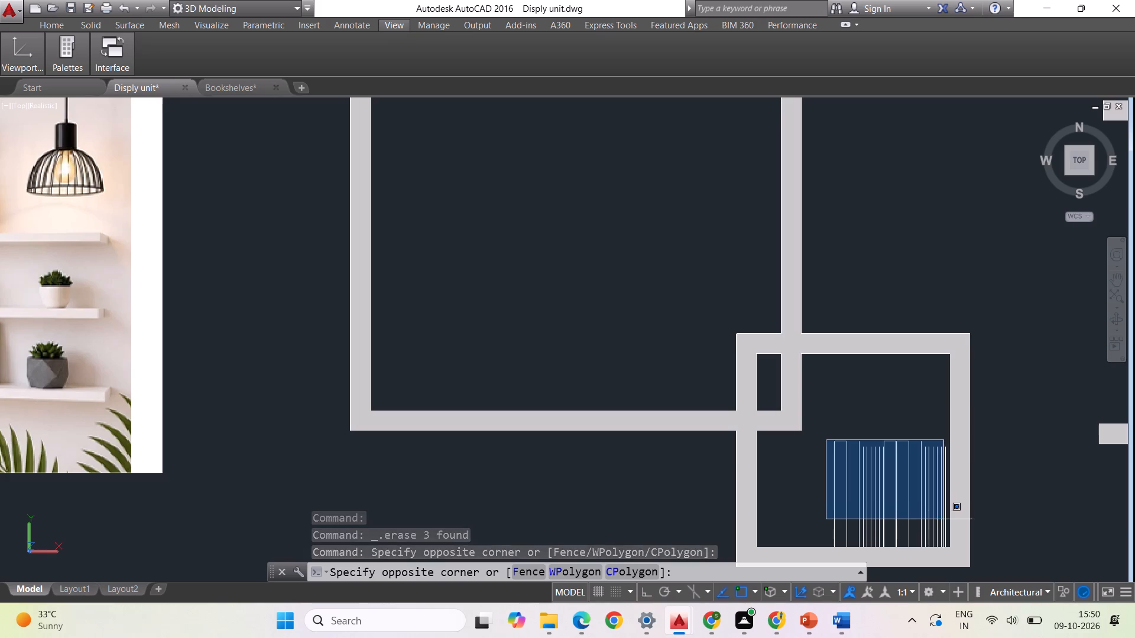
pyautogui.click(946, 521)
pyautogui.click(940, 517)
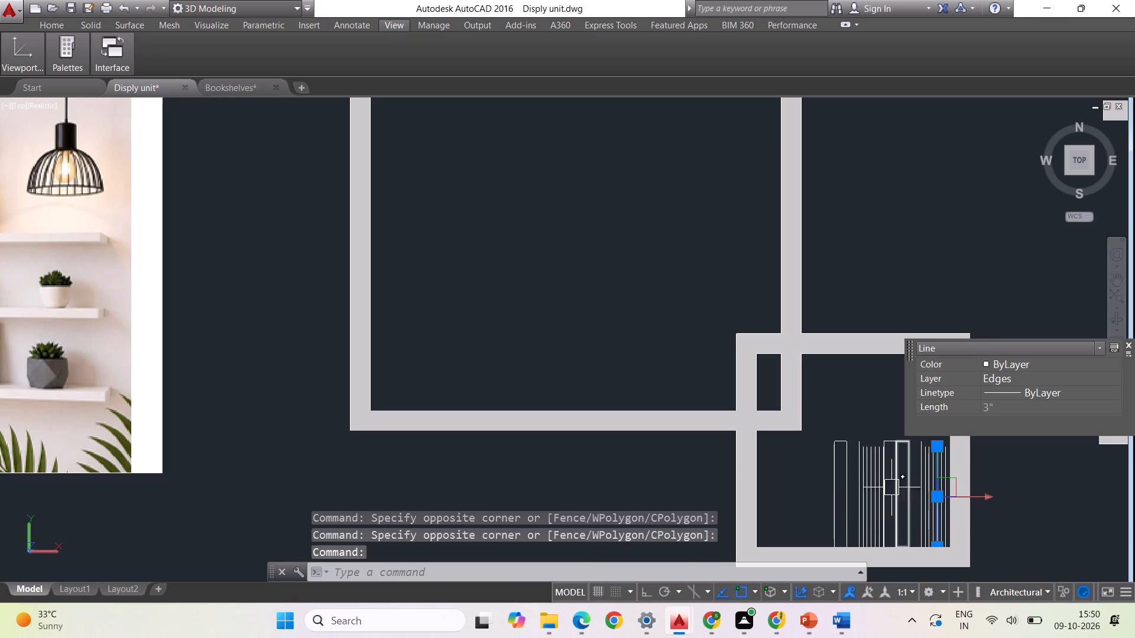
pyautogui.click(824, 432)
pyautogui.click(891, 491)
pyautogui.click(893, 494)
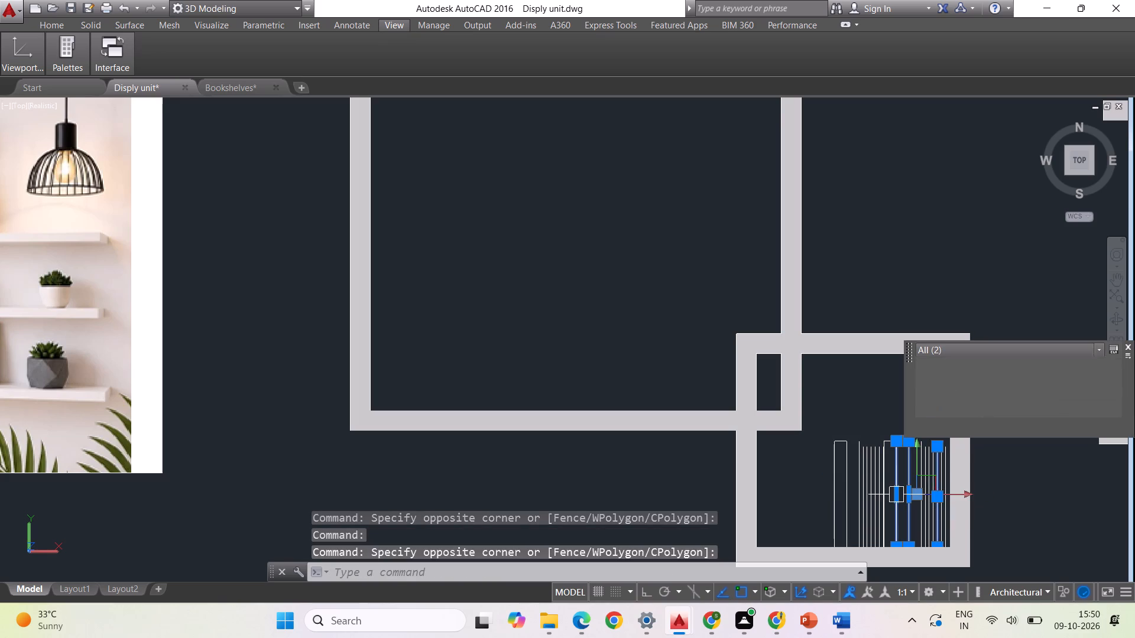
pyautogui.click(854, 465)
pyautogui.press('Delete')
pyautogui.click(854, 466)
pyautogui.click(883, 474)
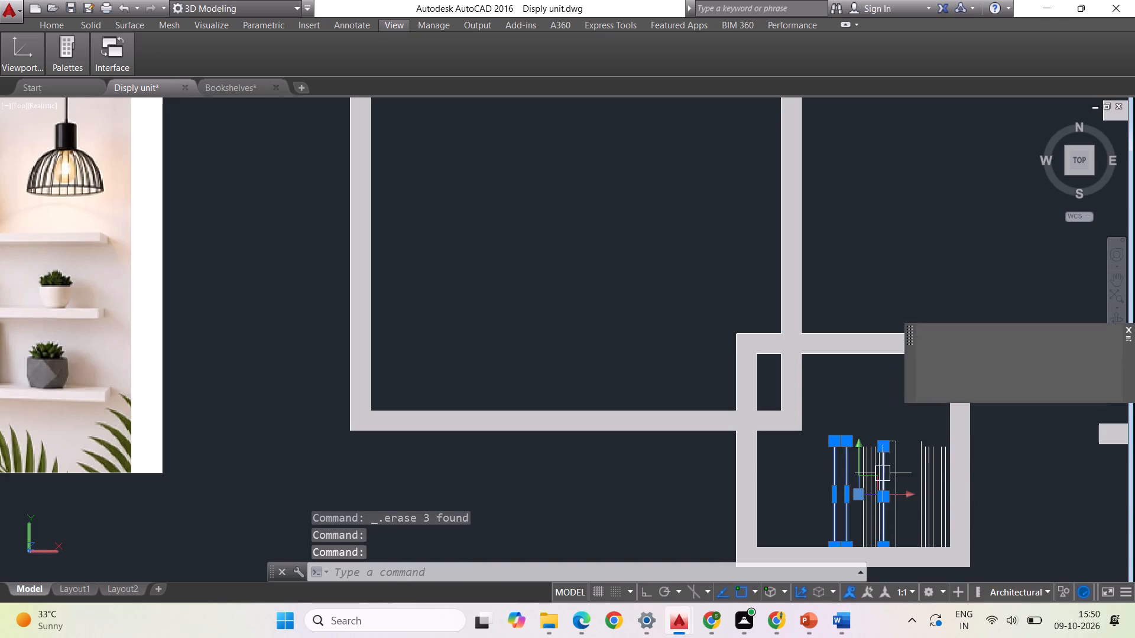
pyautogui.press('Delete')
pyautogui.press('Delete')
pyautogui.click(883, 474)
pyautogui.press('Delete')
pyautogui.click(880, 474)
pyautogui.press('Delete')
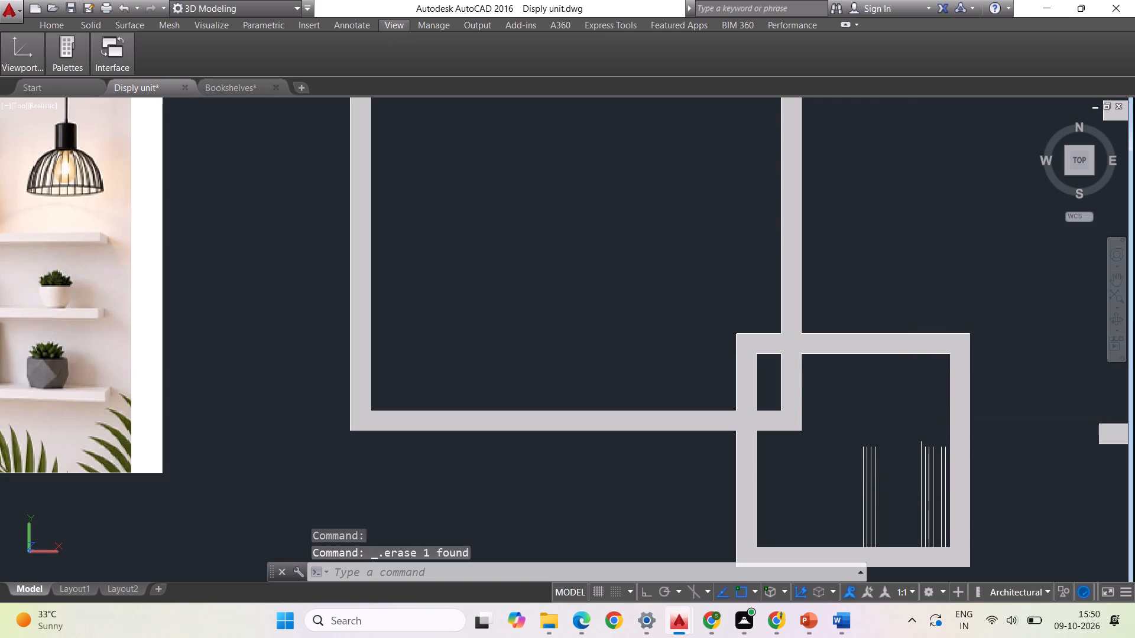
# Erase the left book set's remaining thin vertical lines one at a time in the 6-inch box.
pyautogui.click(877, 483)
pyautogui.press('Delete')
pyautogui.press('Delete')
pyautogui.click(873, 489)
pyautogui.press('Delete')
pyautogui.press('Delete')
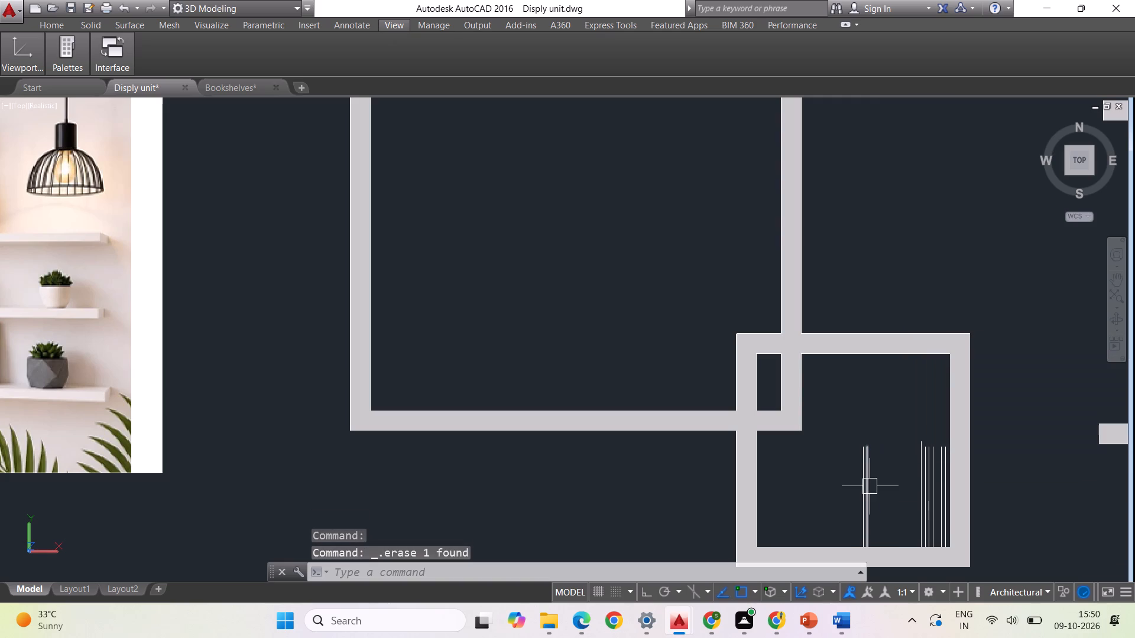
pyautogui.click(870, 486)
pyautogui.press('Delete')
pyautogui.click(868, 486)
pyautogui.press('Delete')
# Erase the right book set's remaining thin vertical lines, emptying the 6-inch box while keeping its frame fill.
pyautogui.click(932, 486)
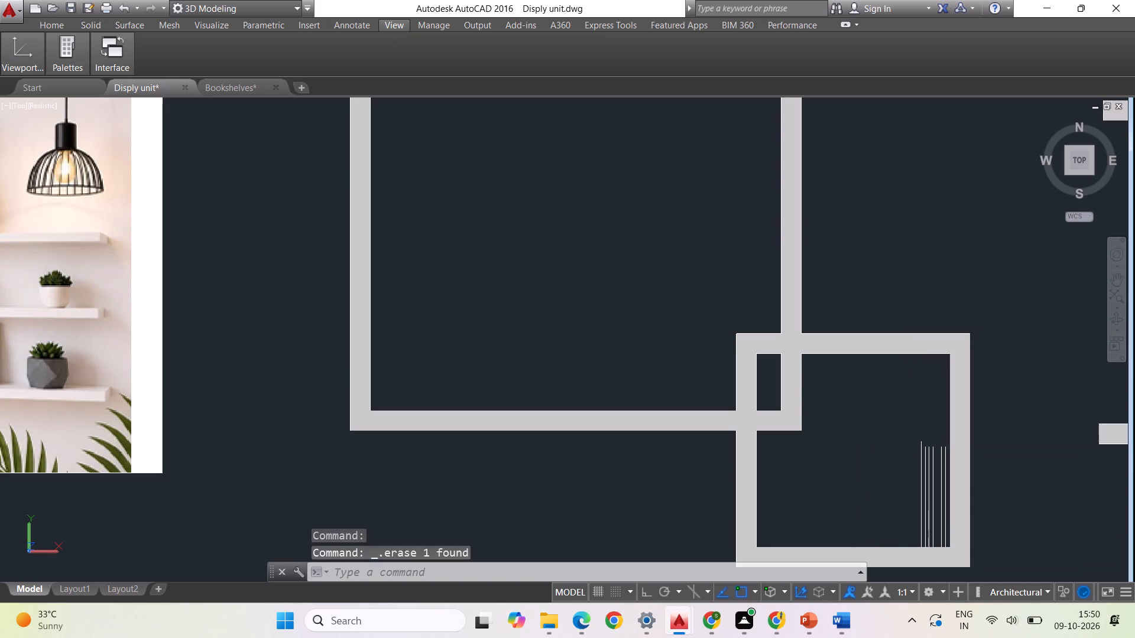
pyautogui.press('Delete')
pyautogui.click(928, 484)
pyautogui.press('Delete')
pyautogui.click(925, 484)
pyautogui.press('Delete')
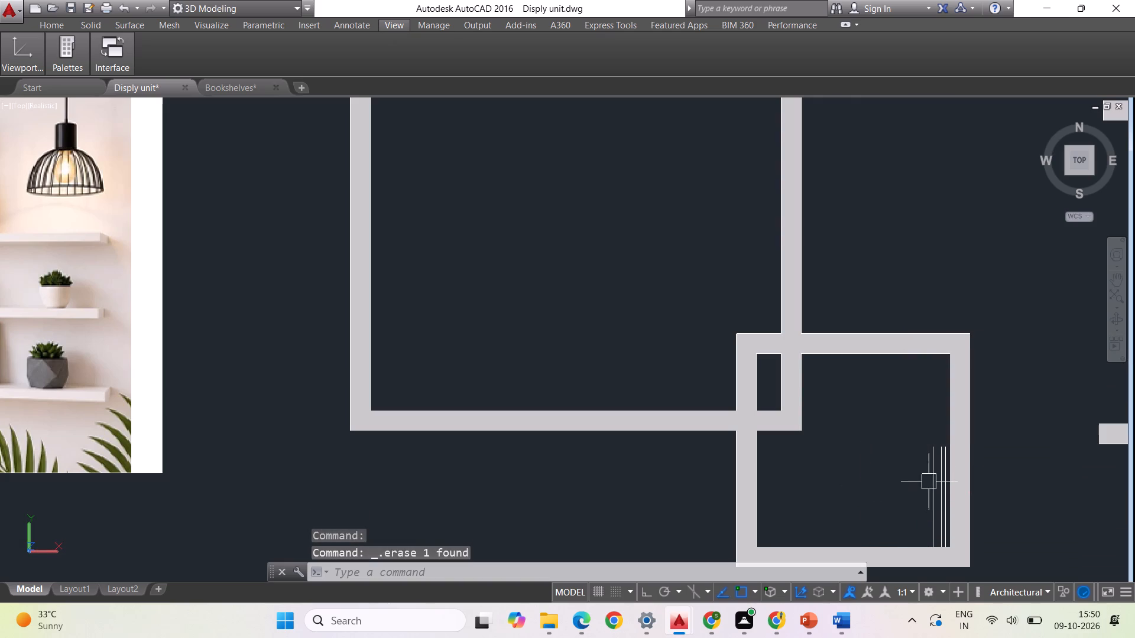
pyautogui.click(933, 480)
pyautogui.press('Delete')
pyautogui.click(938, 477)
pyautogui.press('Delete')
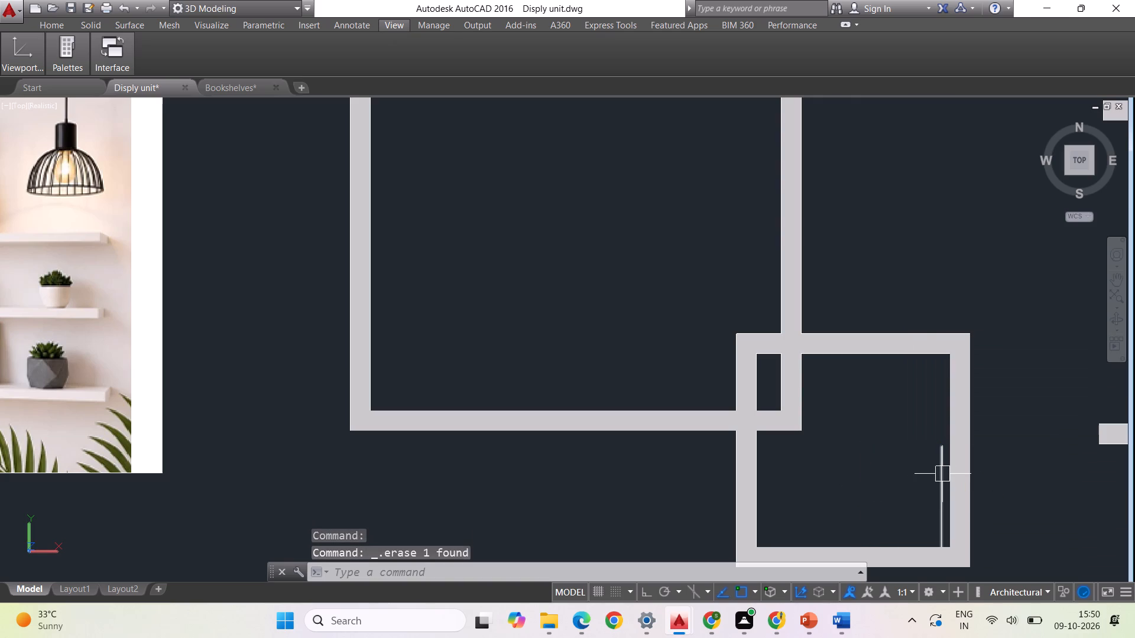
pyautogui.click(943, 474)
pyautogui.press('Delete')
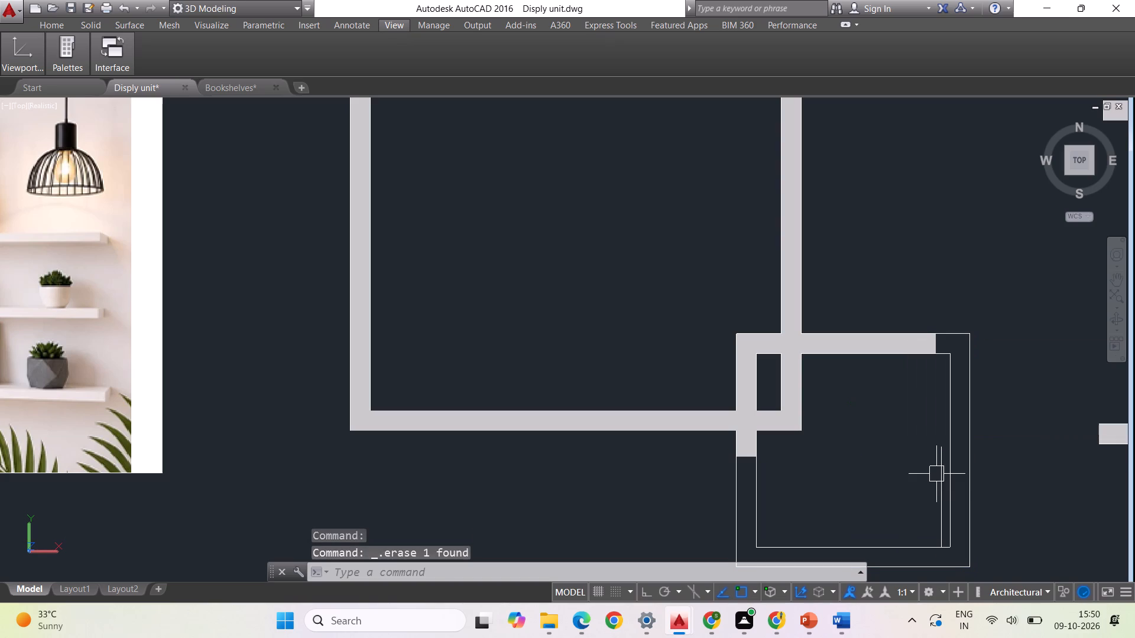
pyautogui.hotkey('ctrl', 'z')
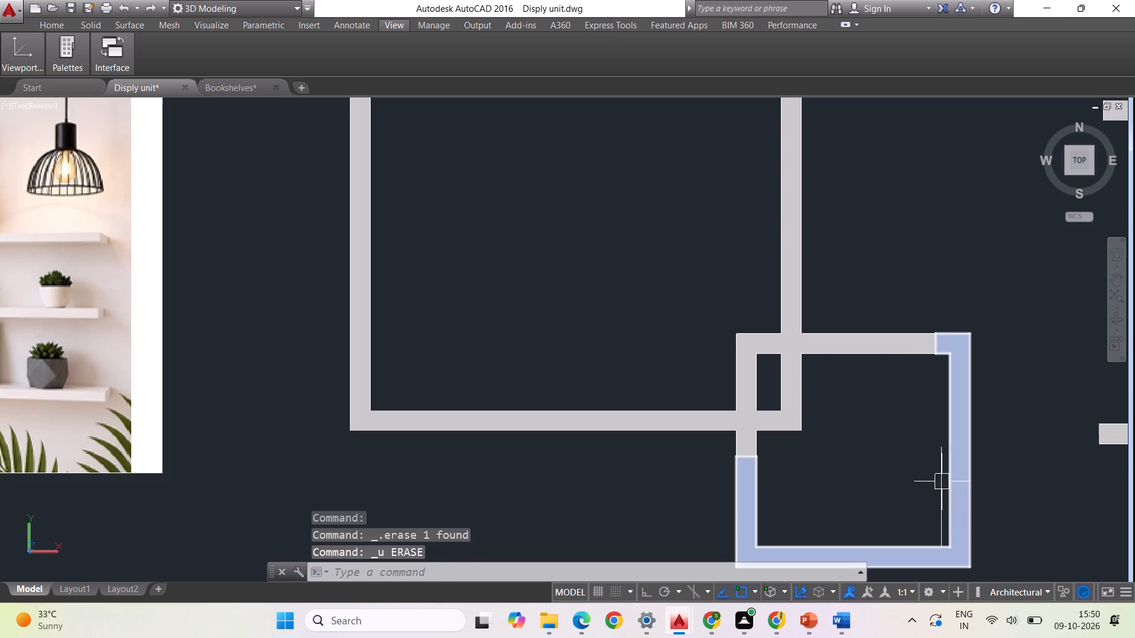
pyautogui.click(942, 482)
pyautogui.press('Delete')
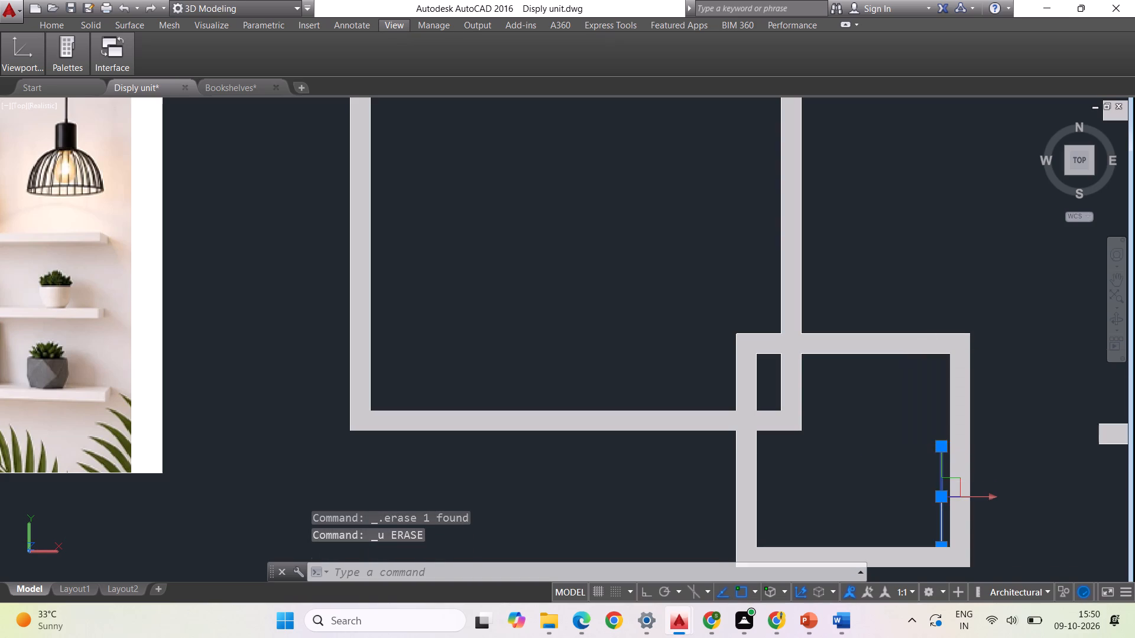
# Group all objects of the loose upright book set beside the first unit.
pyautogui.scroll(-2, 609, 533)
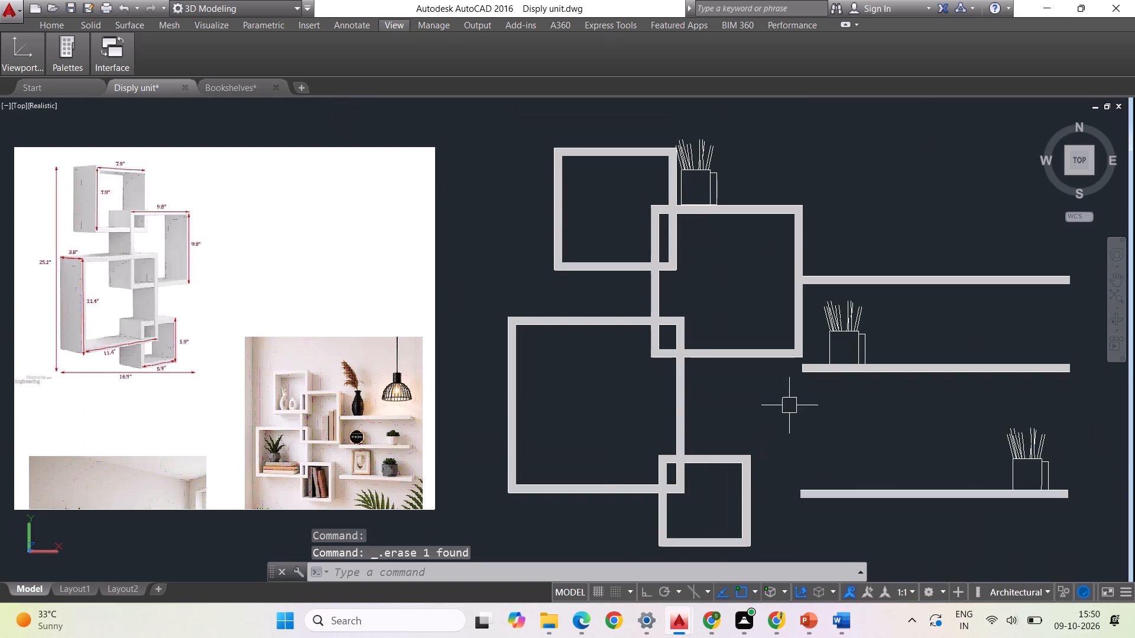
pyautogui.scroll(-1, 678, 402)
pyautogui.scroll(-1, 593, 389)
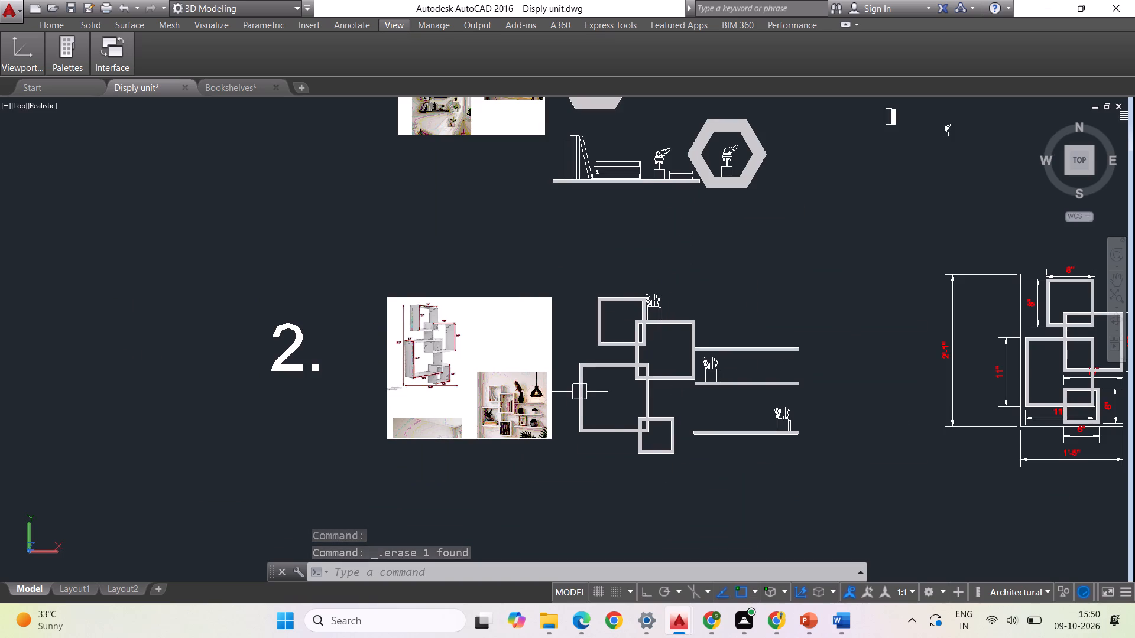
pyautogui.scroll(-1, 579, 392)
pyautogui.scroll(3, 757, 213)
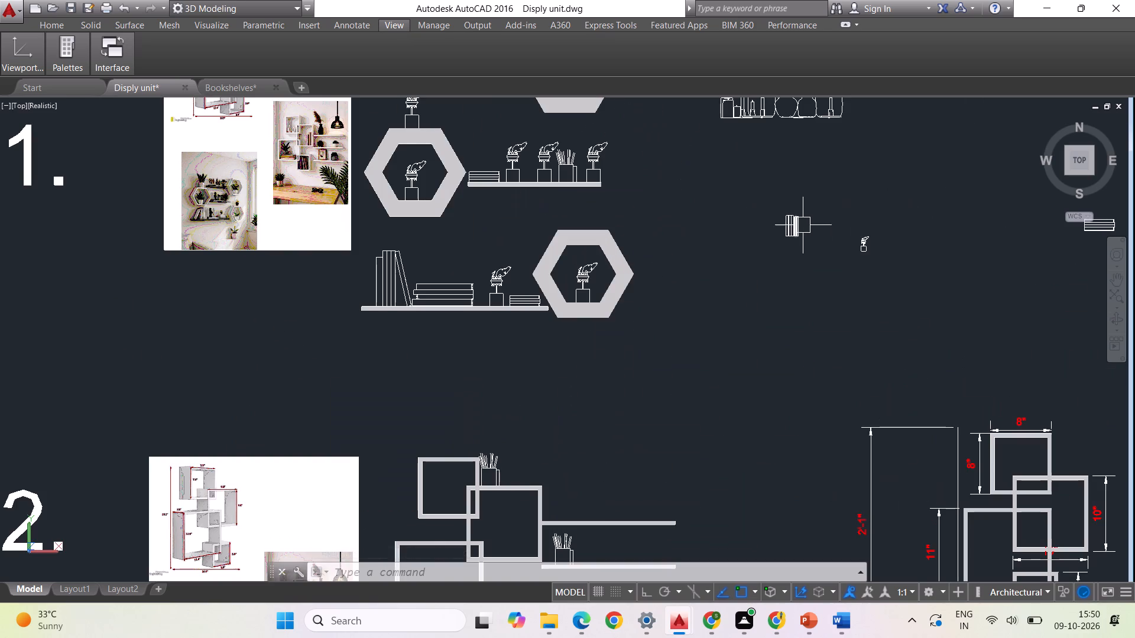
pyautogui.click(809, 252)
pyautogui.click(773, 204)
pyautogui.rightClick(746, 316)
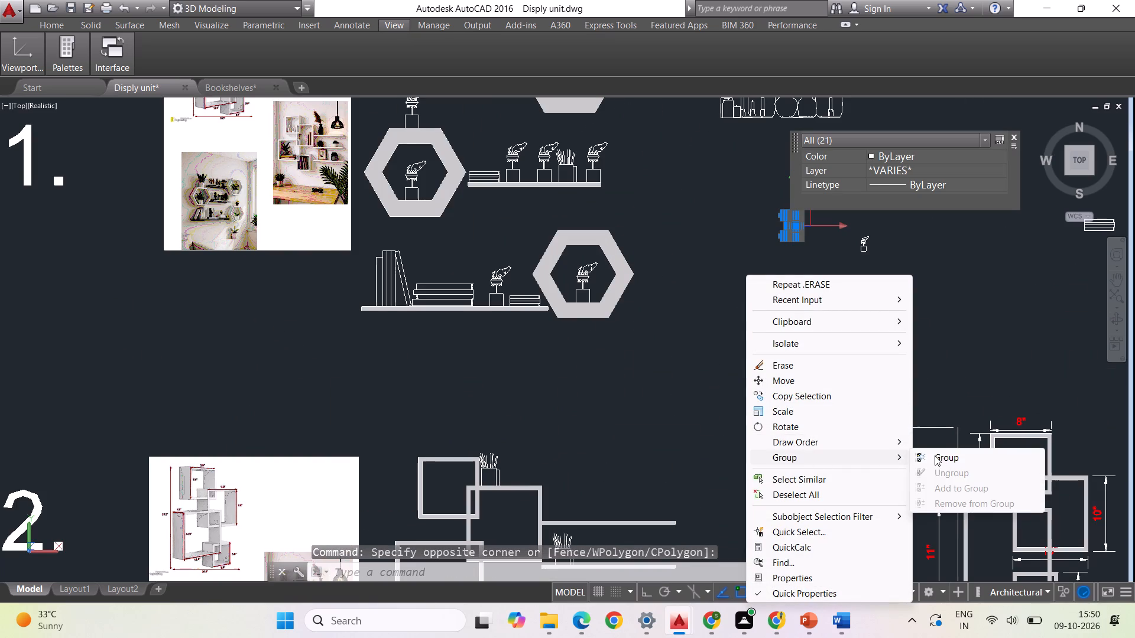
pyautogui.click(957, 455)
# Copy the grouped upright book set to the empty area below the second unit's lowest shelf, near the 6-inch box.
pyautogui.click(791, 240)
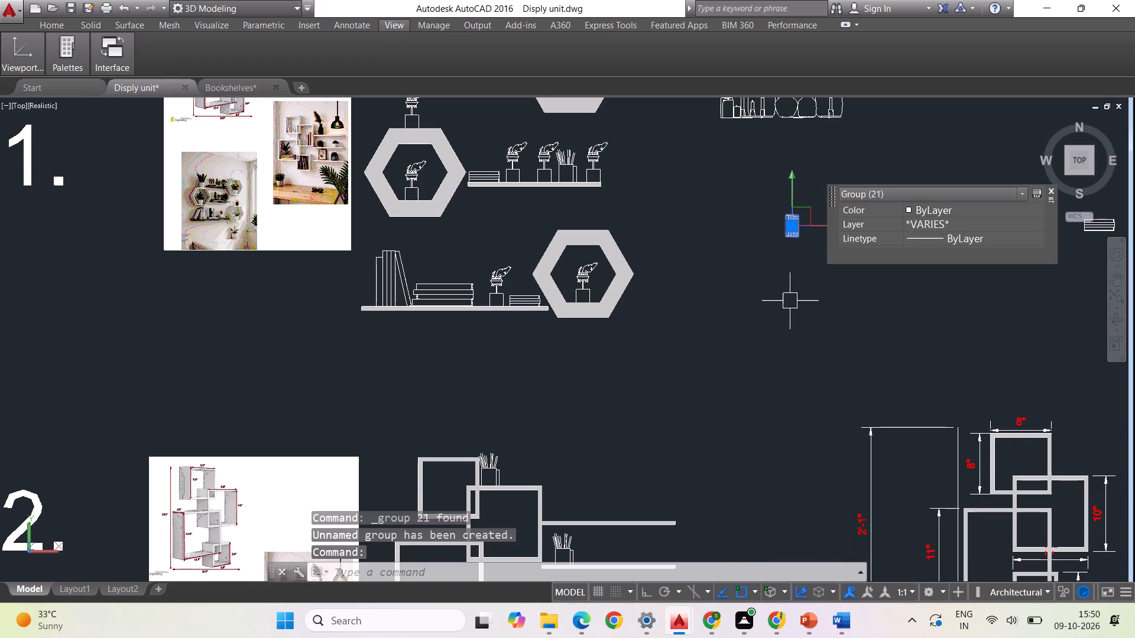
pyautogui.rightClick(790, 301)
pyautogui.click(834, 390)
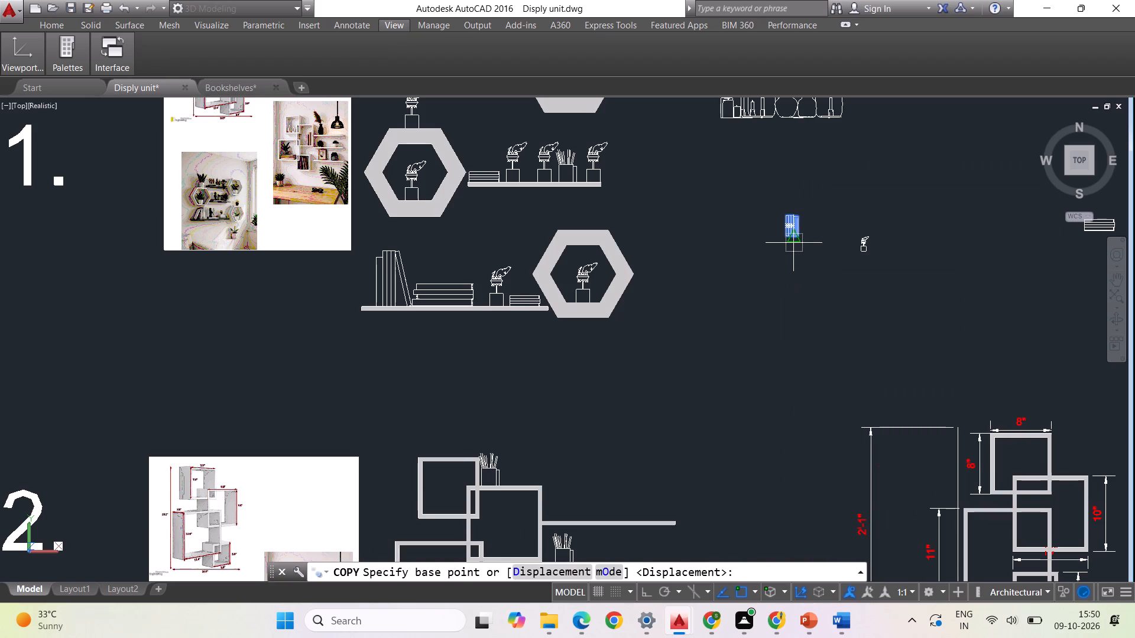
pyautogui.click(794, 242)
pyautogui.scroll(-2, 830, 317)
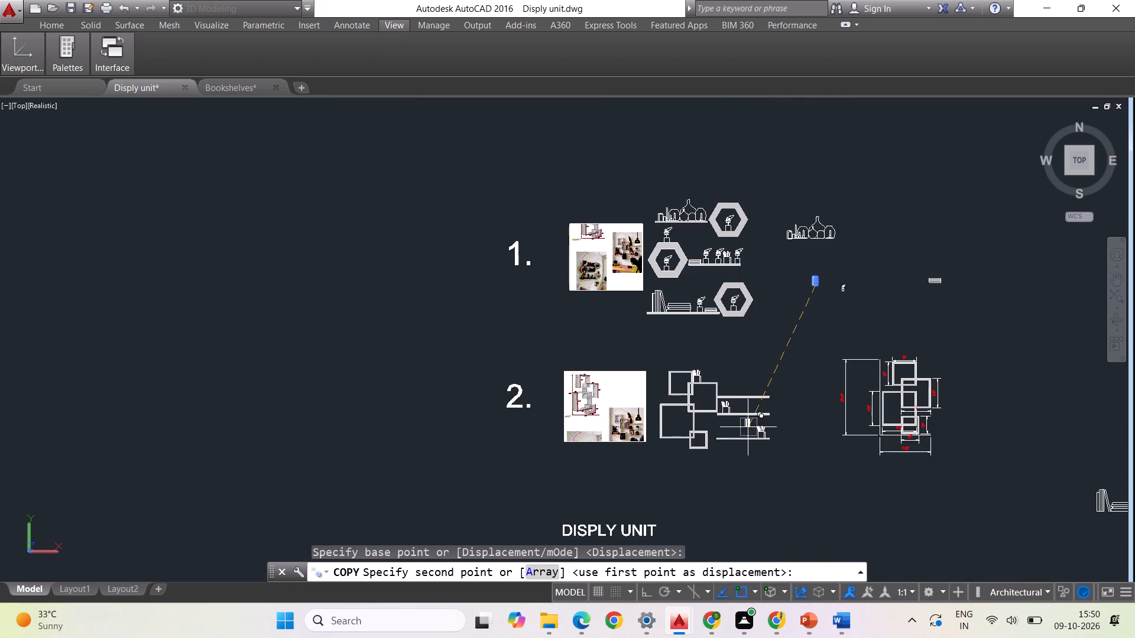
pyautogui.scroll(4, 721, 467)
pyautogui.click(720, 467)
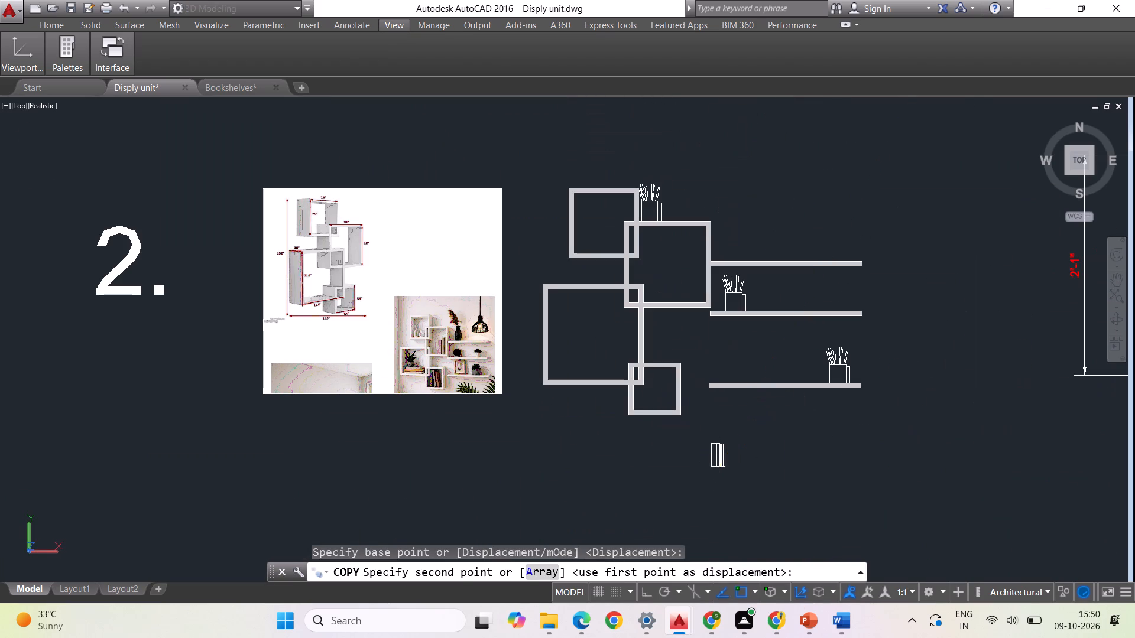
pyautogui.press('Escape')
# Scale up the copied book set by reference, using its bottom width, until it is nearly as tall as the 6-inch box's opening.
pyautogui.click(743, 484)
pyautogui.click(716, 437)
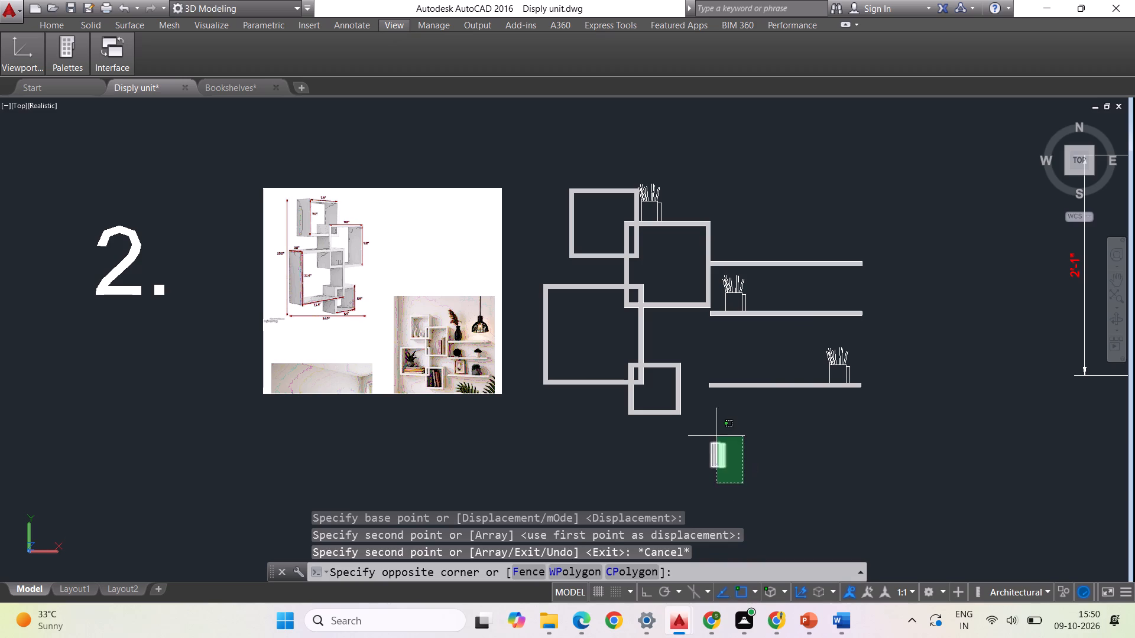
pyautogui.press('s')
pyautogui.write('CALE')
pyautogui.press('Return')
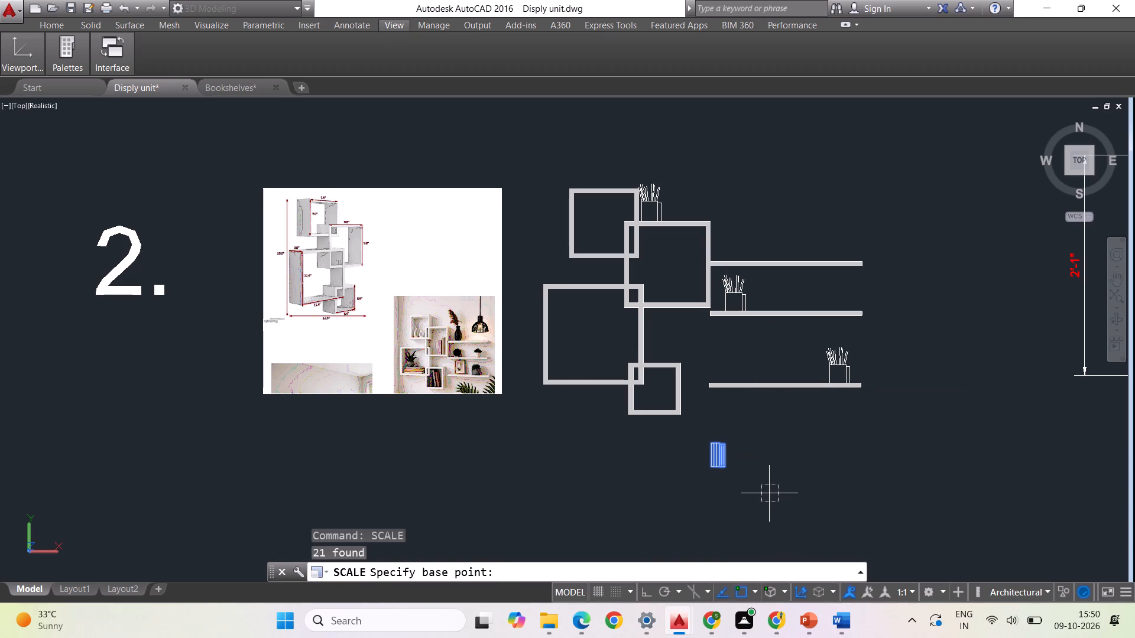
pyautogui.scroll(2, 750, 476)
pyautogui.click(702, 462)
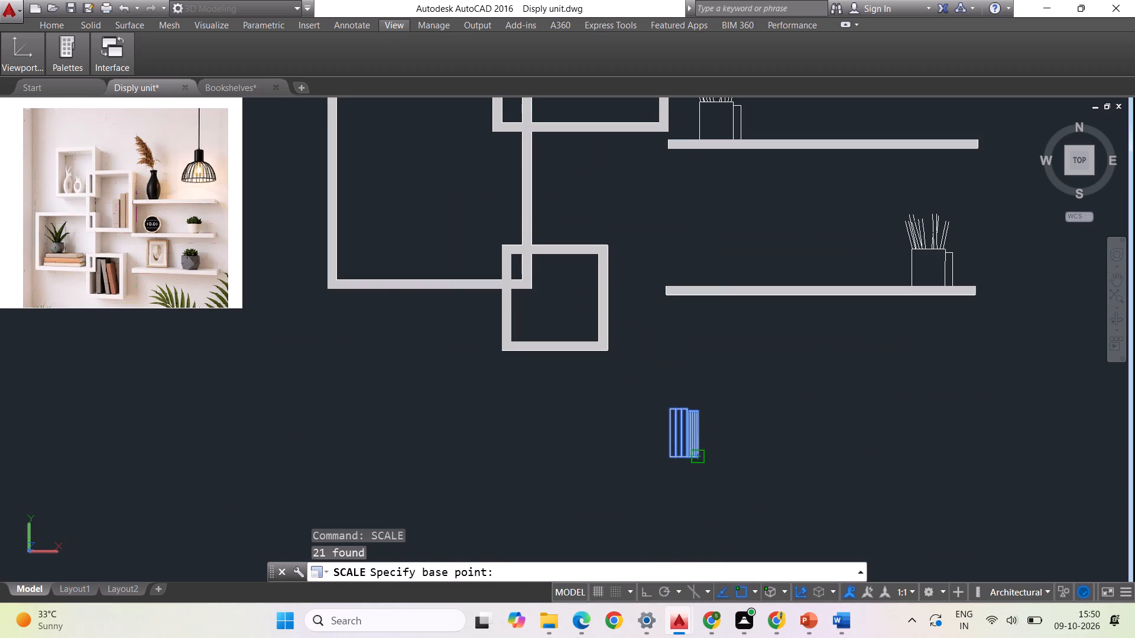
pyautogui.click(601, 574)
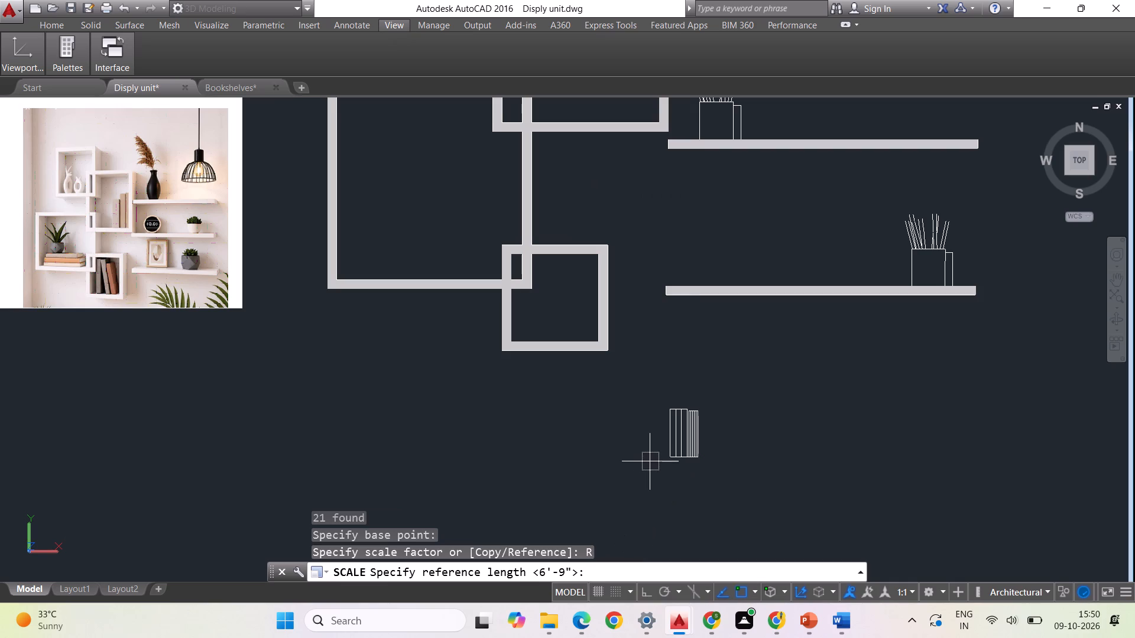
pyautogui.click(669, 457)
pyautogui.click(697, 455)
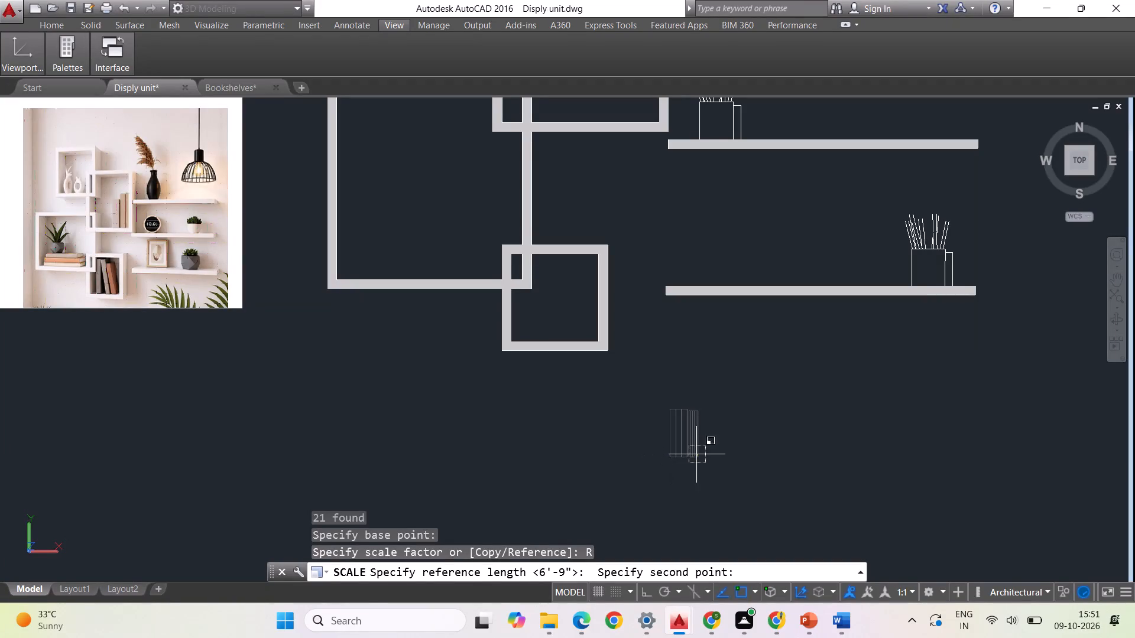
pyautogui.click(735, 480)
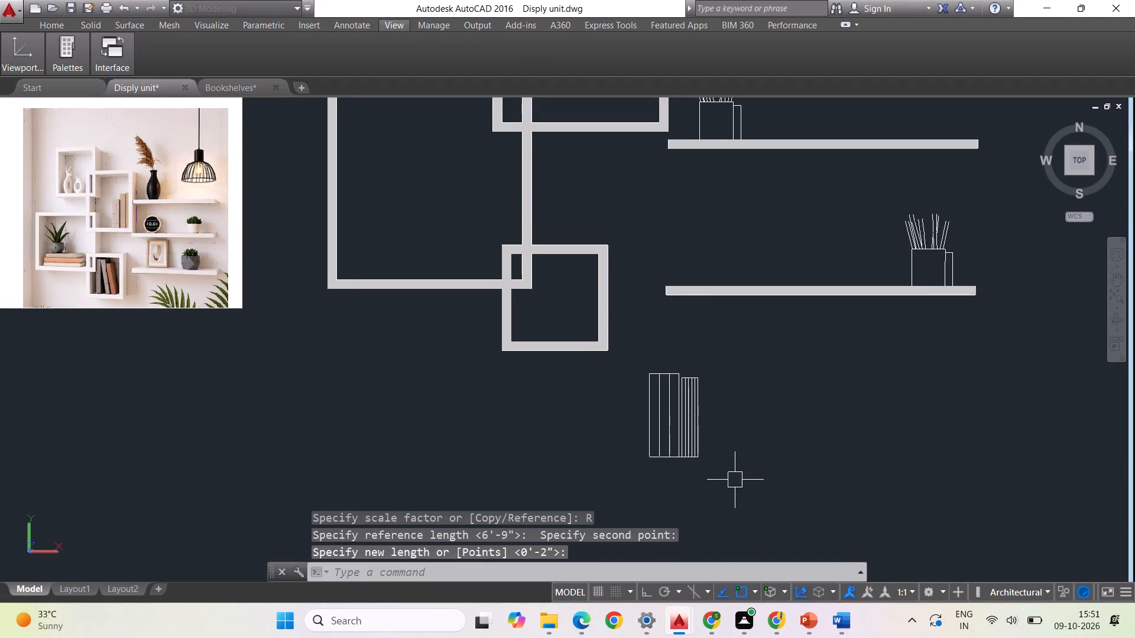
# Copy the enlarged book set from its bottom-right corner onto the 6-inch box's inner bottom edge, beside the right inner corner.
pyautogui.click(699, 456)
pyautogui.rightClick(726, 494)
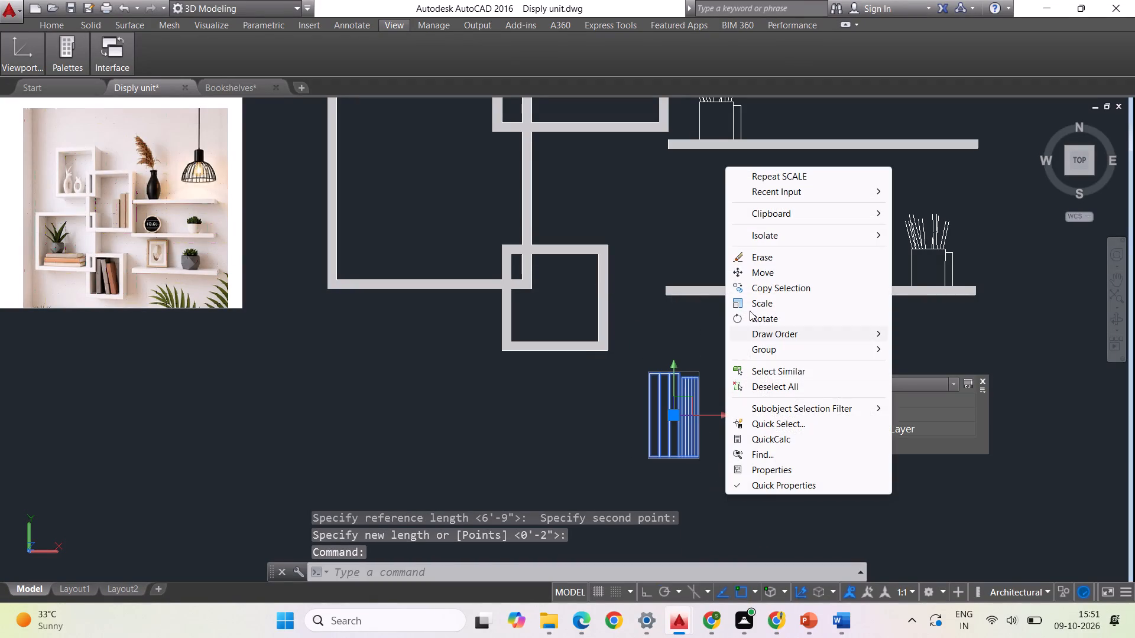
pyautogui.click(760, 288)
pyautogui.click(701, 460)
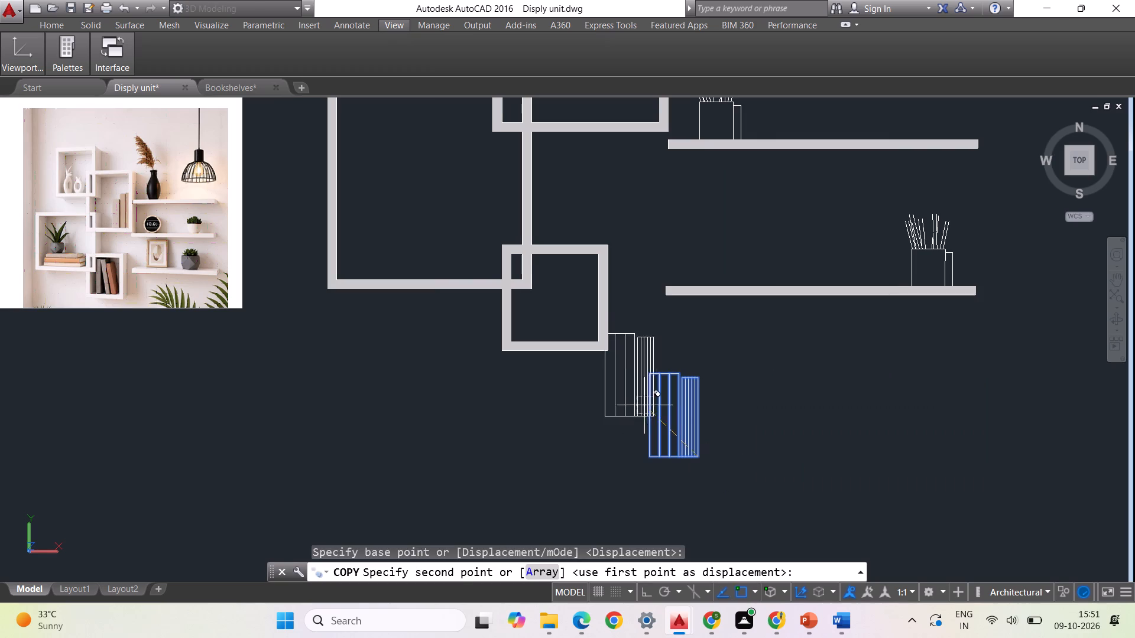
pyautogui.scroll(2, 598, 344)
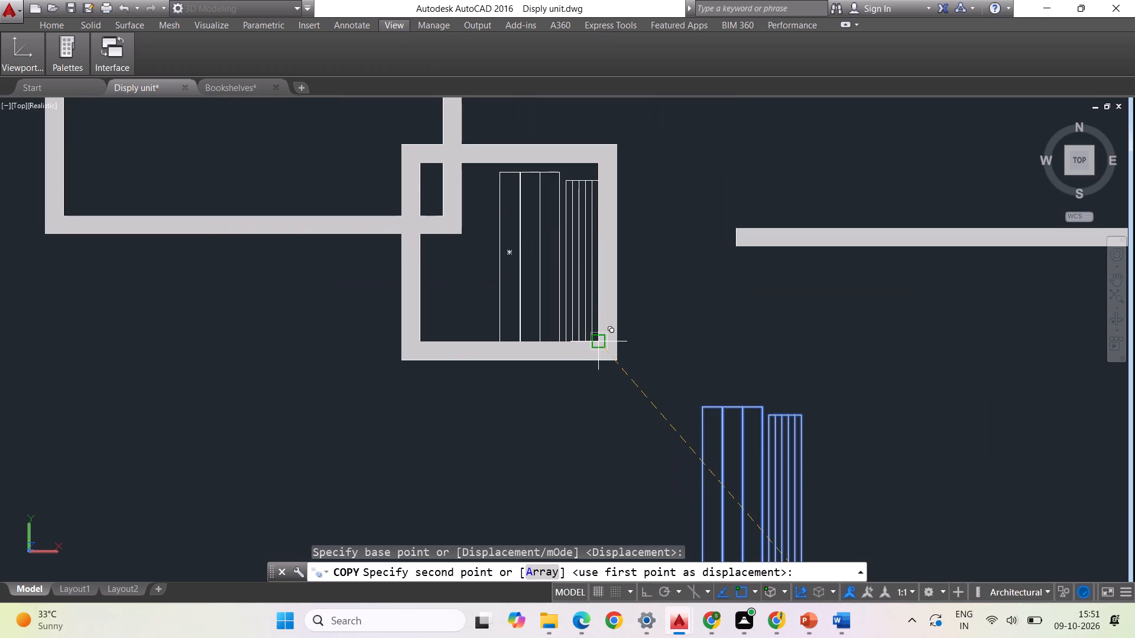
pyautogui.scroll(2, 593, 341)
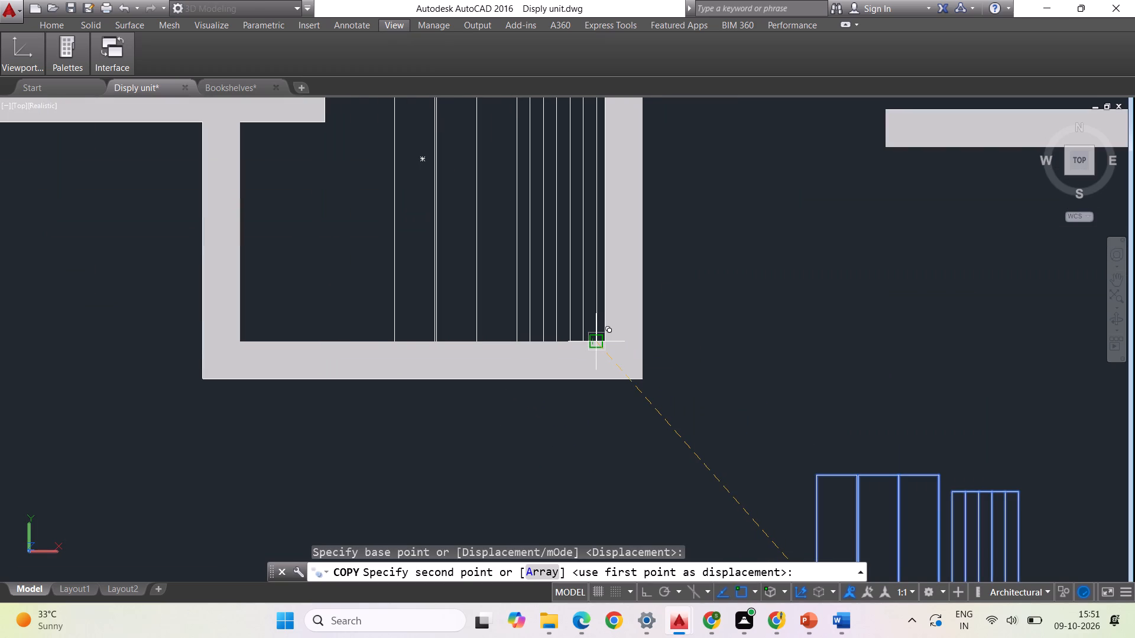
pyautogui.click(595, 338)
pyautogui.scroll(-2, 616, 424)
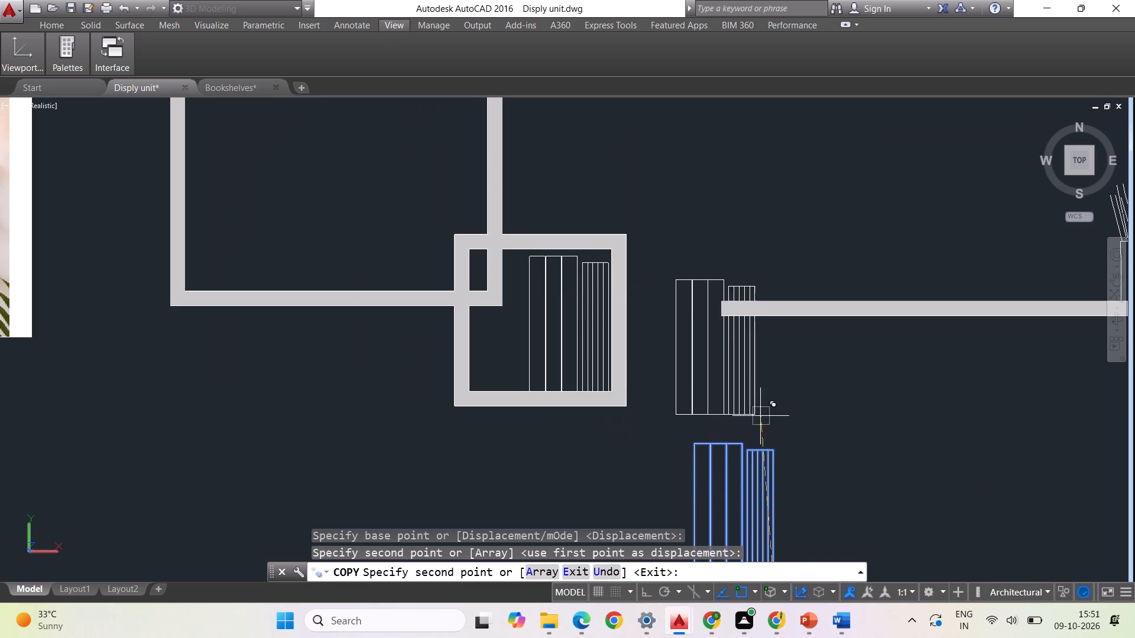
pyautogui.press('Escape')
pyautogui.scroll(-1, 647, 463)
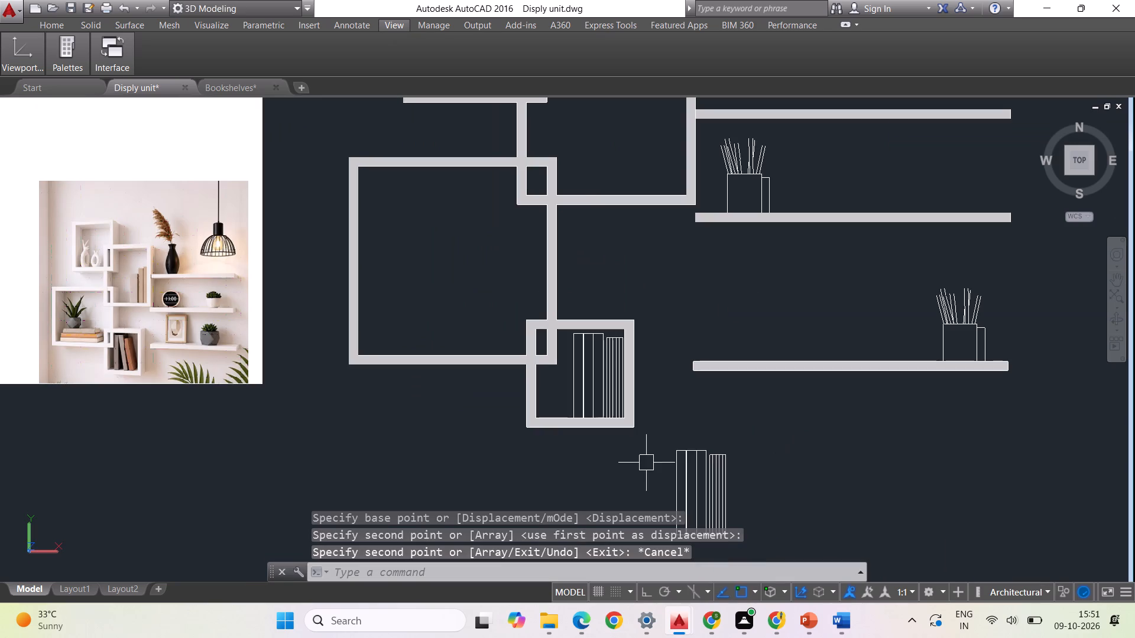
pyautogui.scroll(-1, 640, 472)
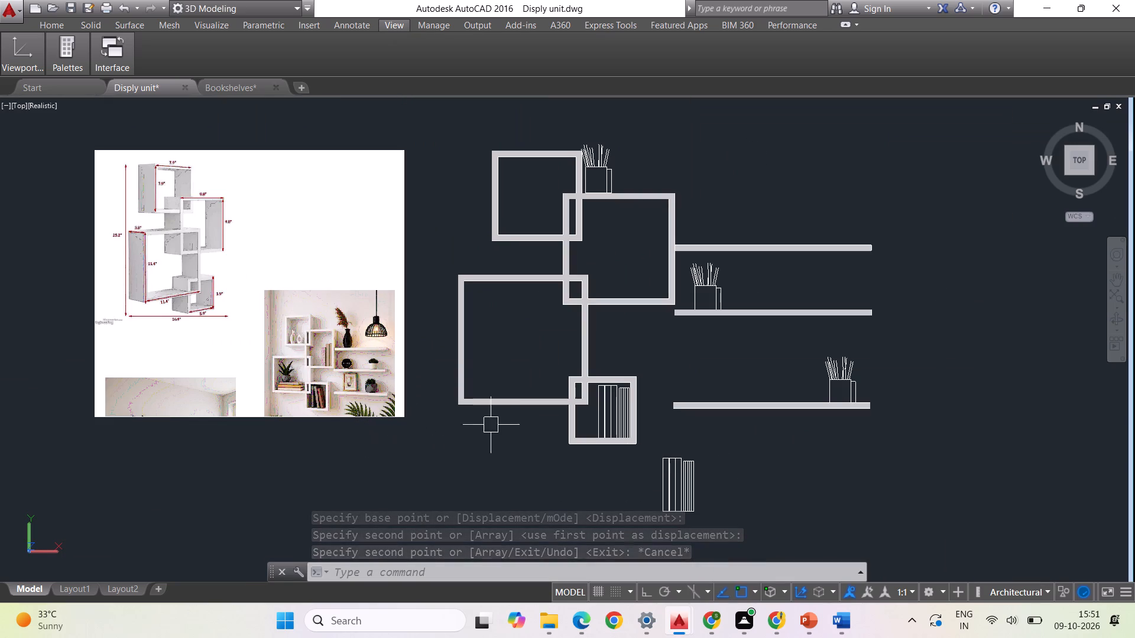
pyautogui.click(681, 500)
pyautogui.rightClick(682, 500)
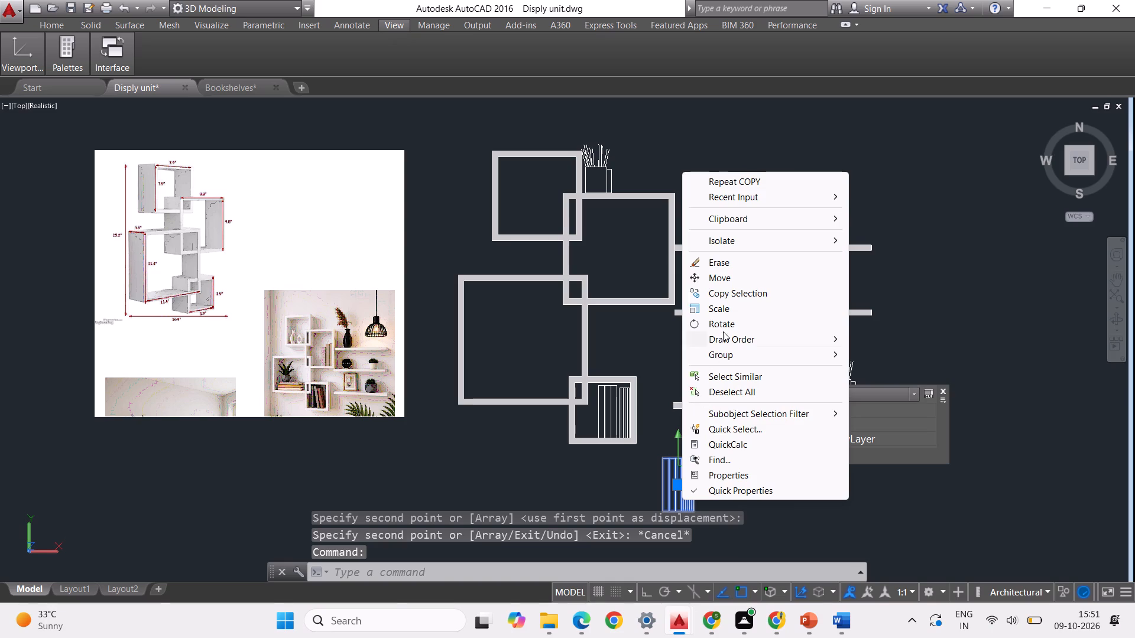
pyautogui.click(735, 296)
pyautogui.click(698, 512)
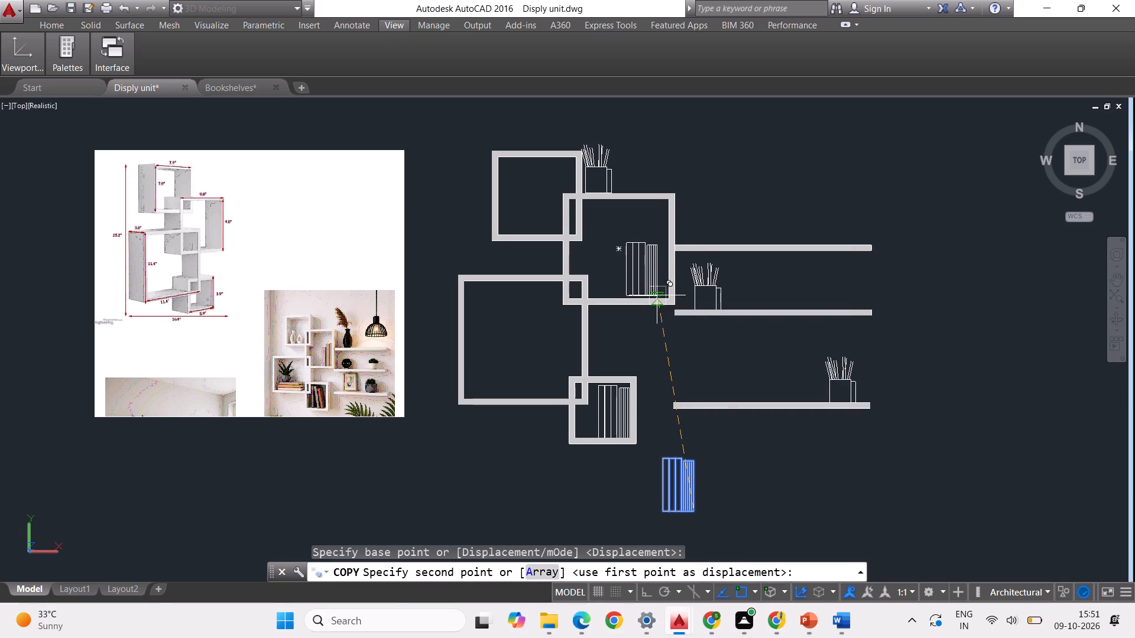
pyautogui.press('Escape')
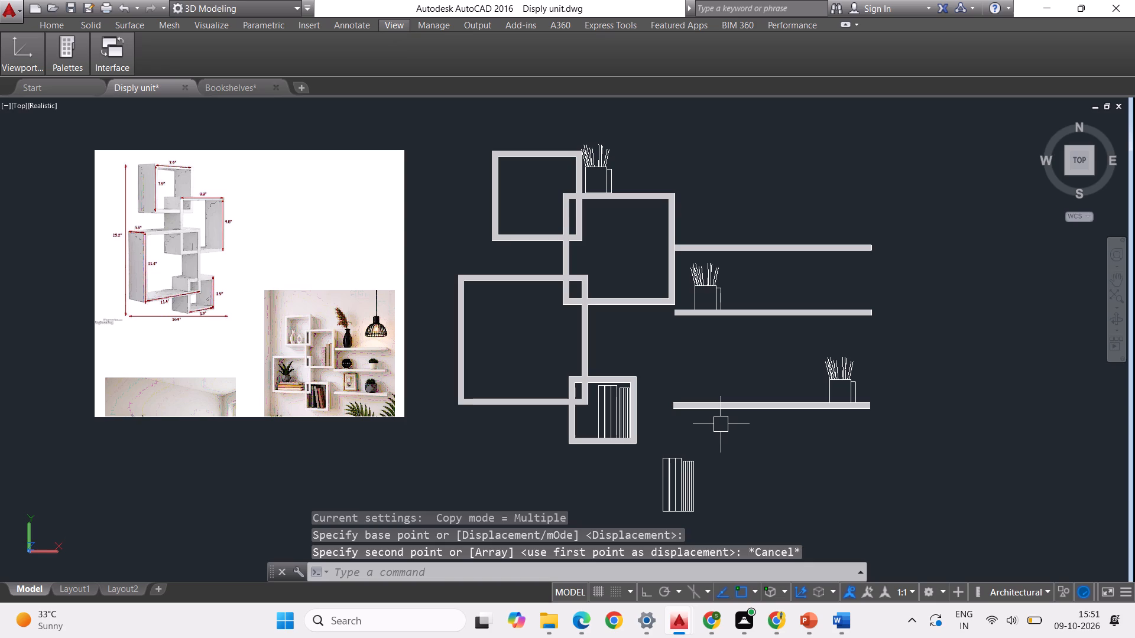
# Copy the loose enlarged book set horizontally, with Ortho on, into the empty space beside it below the lowest shelf.
pyautogui.click(679, 495)
pyautogui.rightClick(679, 495)
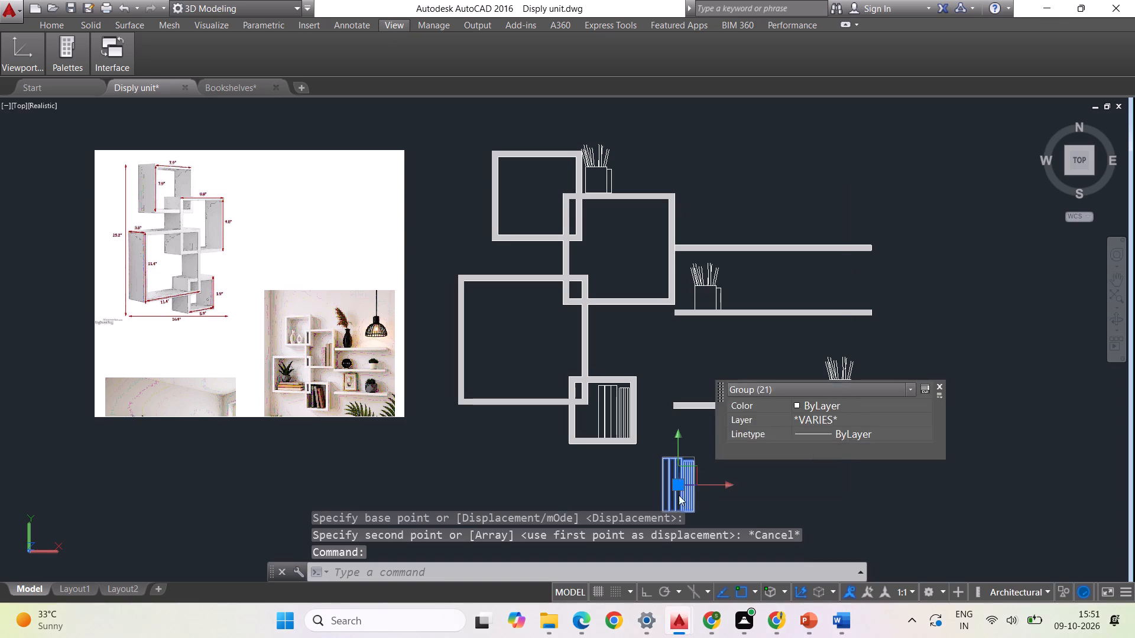
pyautogui.click(724, 288)
pyautogui.click(686, 480)
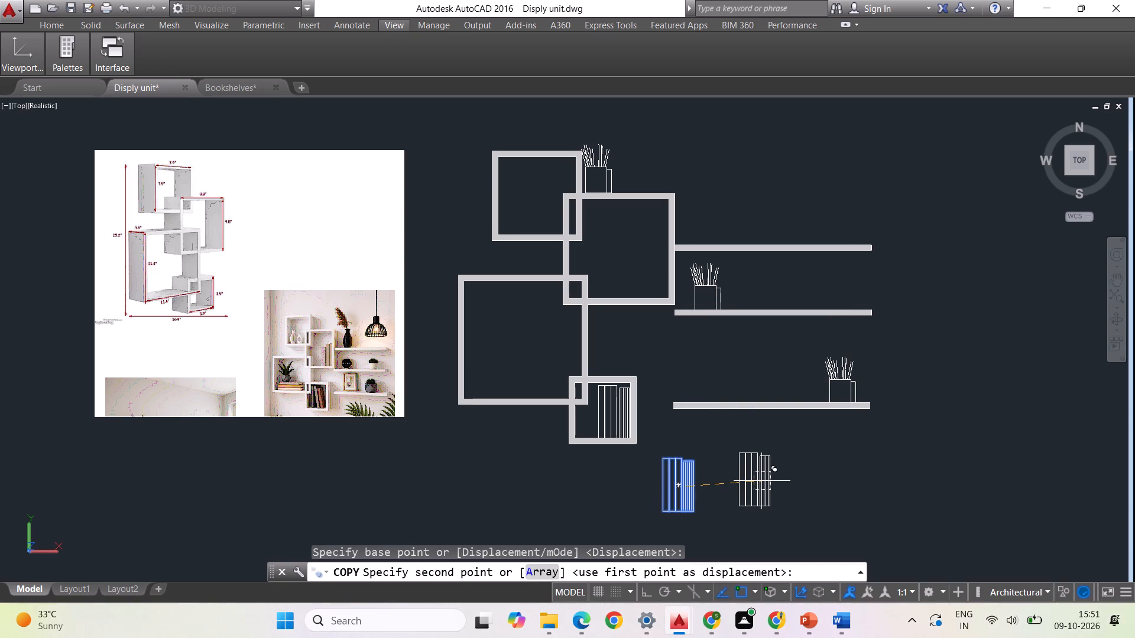
pyautogui.press('F8')
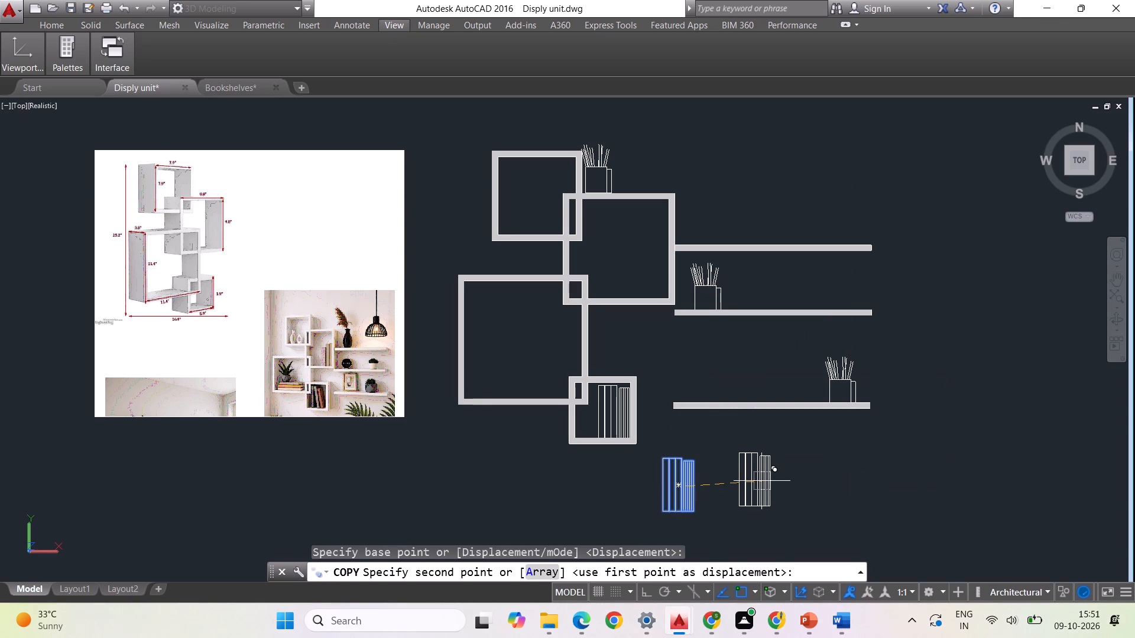
pyautogui.click(762, 481)
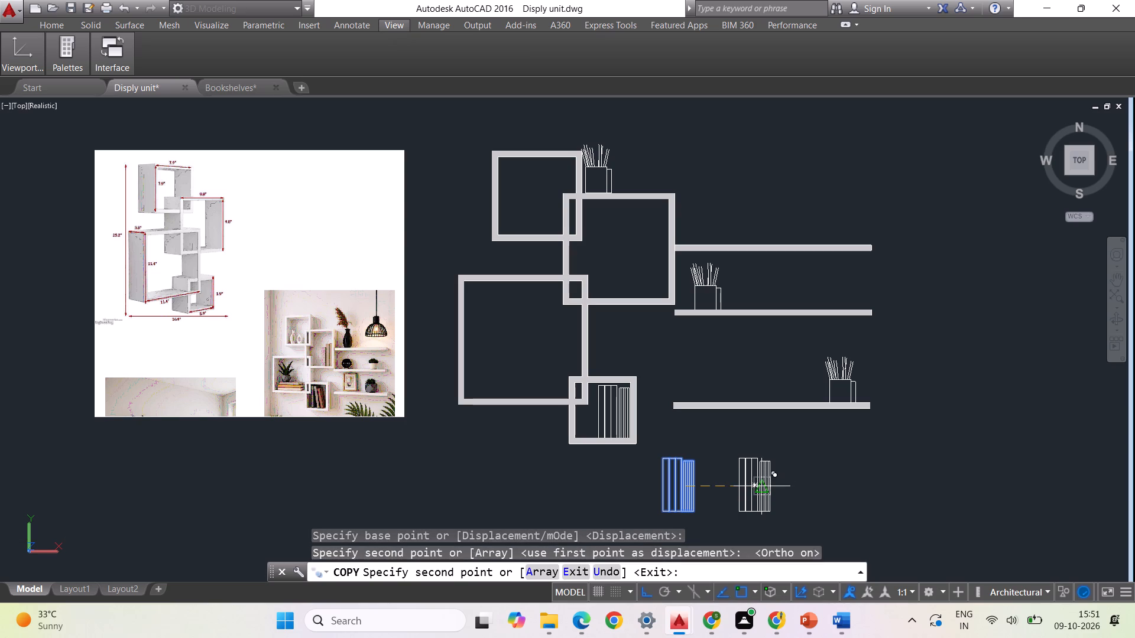
pyautogui.press('Escape')
# Scale up the new book set by reference from its bottom-right corner, using its bottom width, to about twice its size.
pyautogui.click(741, 462)
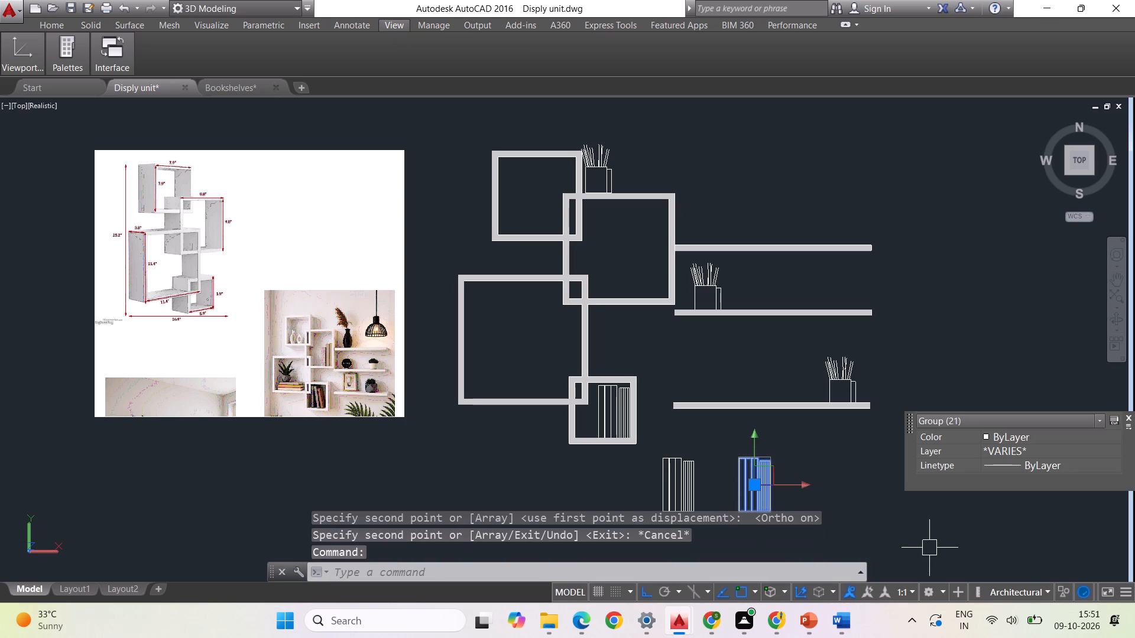
pyautogui.write('SCALE')
pyautogui.press('Return')
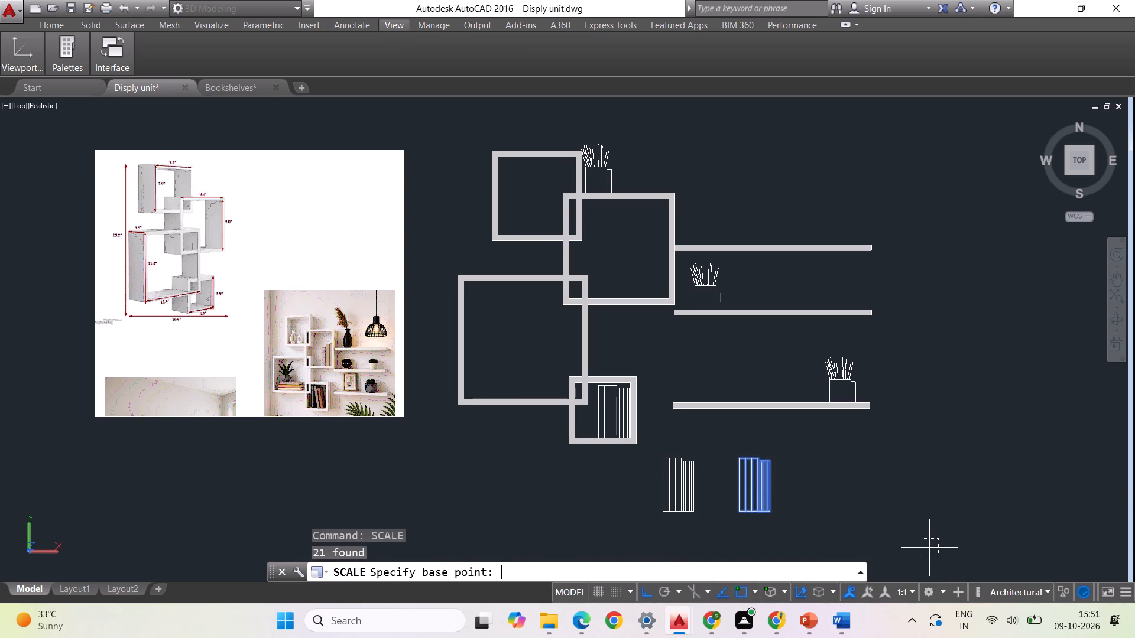
pyautogui.click(774, 512)
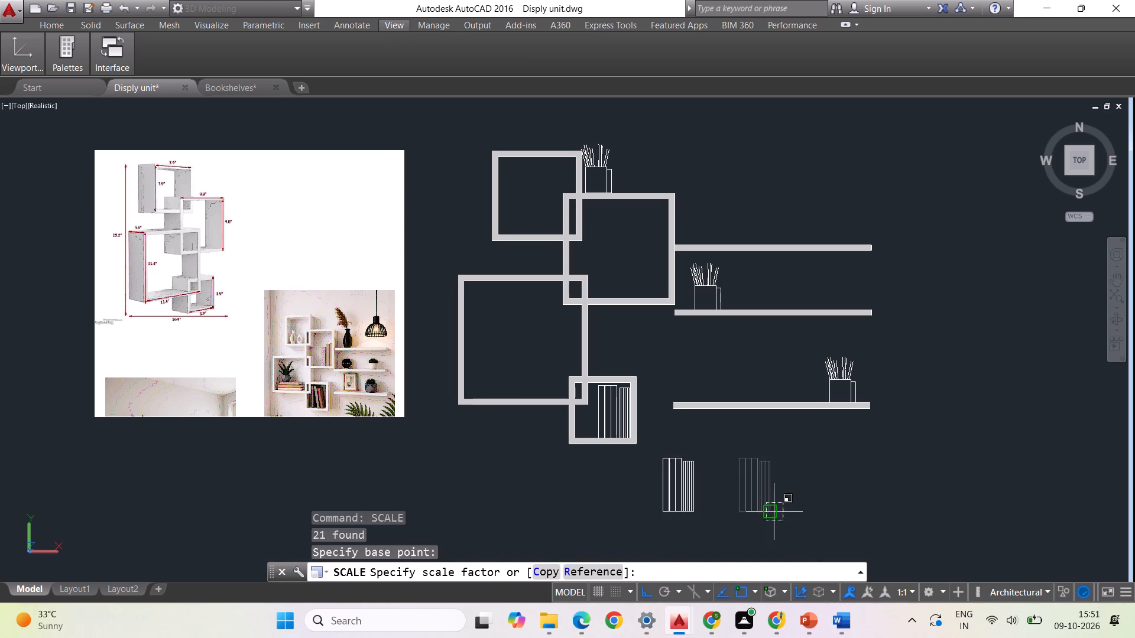
pyautogui.click(610, 569)
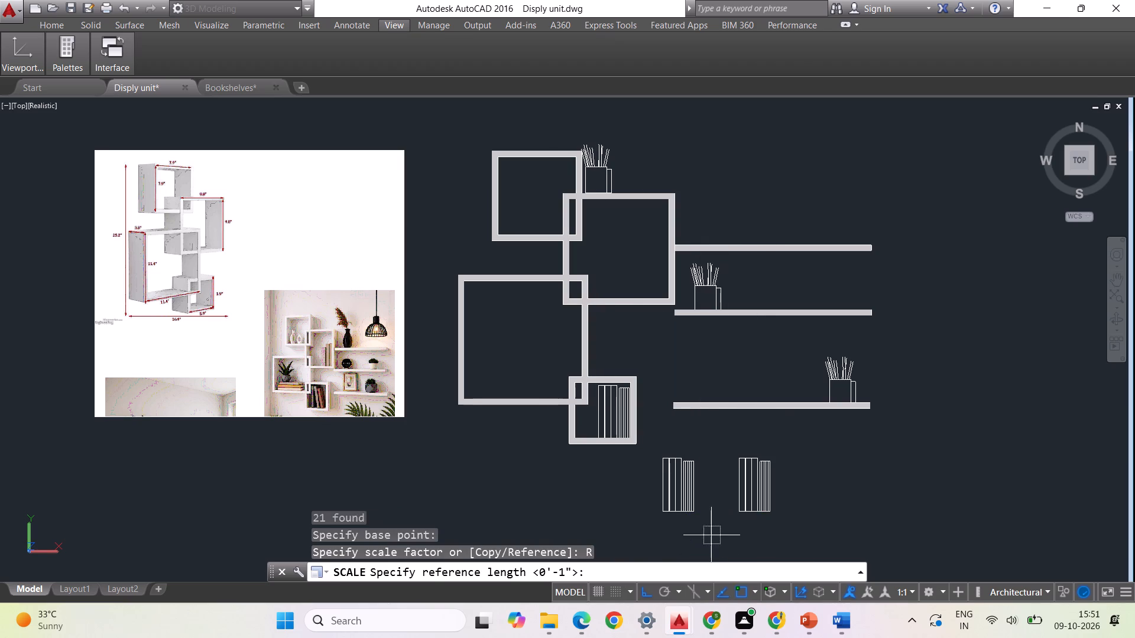
pyautogui.click(738, 515)
pyautogui.click(774, 509)
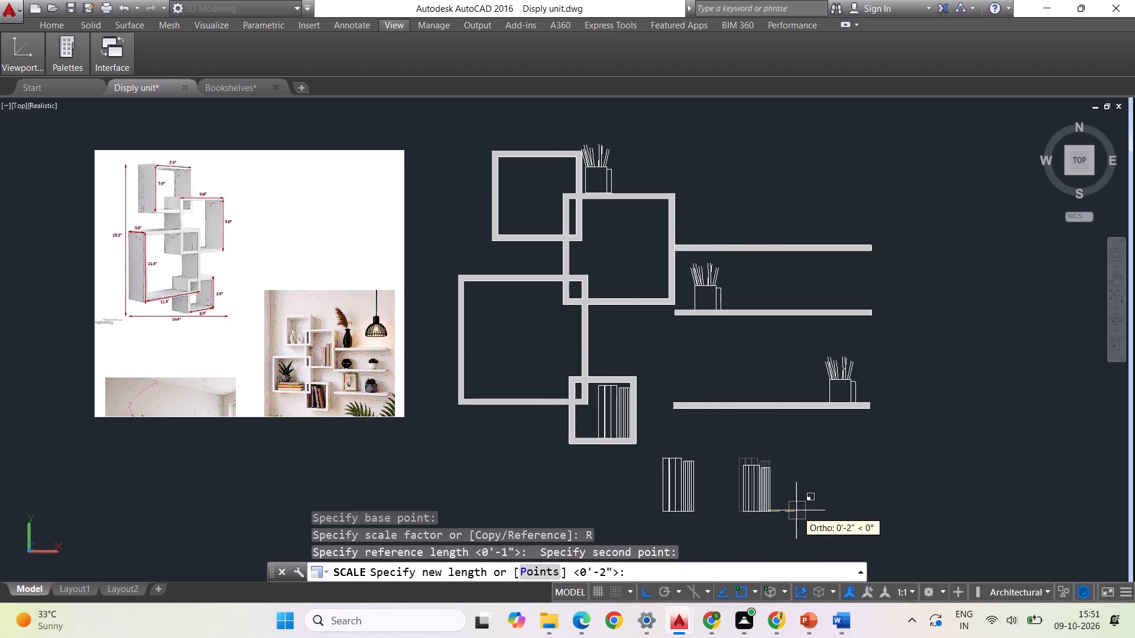
pyautogui.click(831, 517)
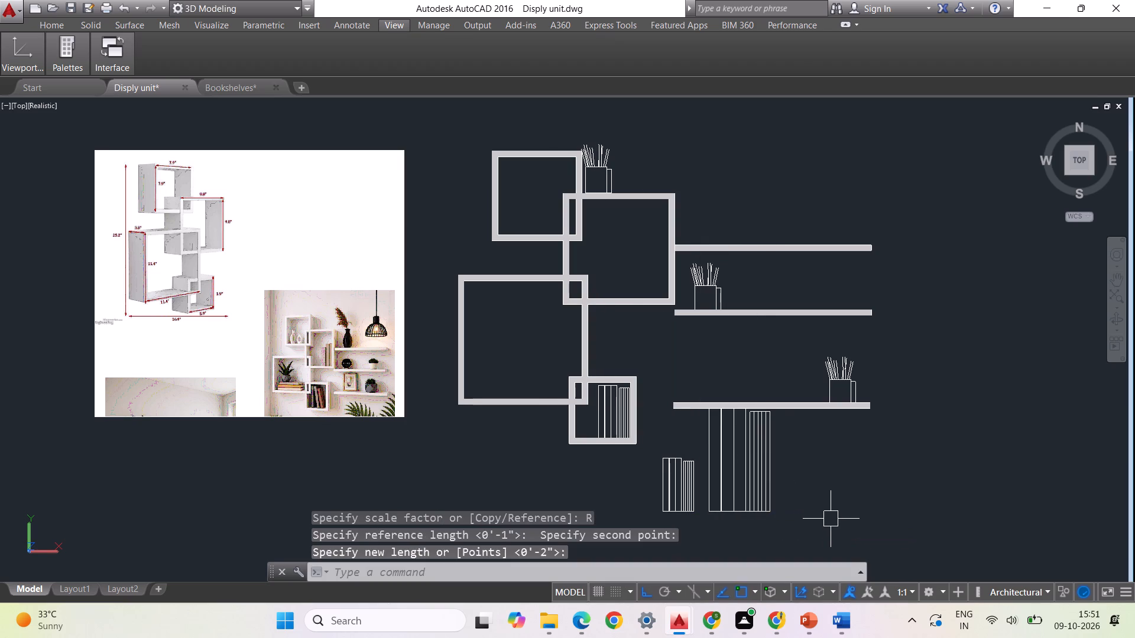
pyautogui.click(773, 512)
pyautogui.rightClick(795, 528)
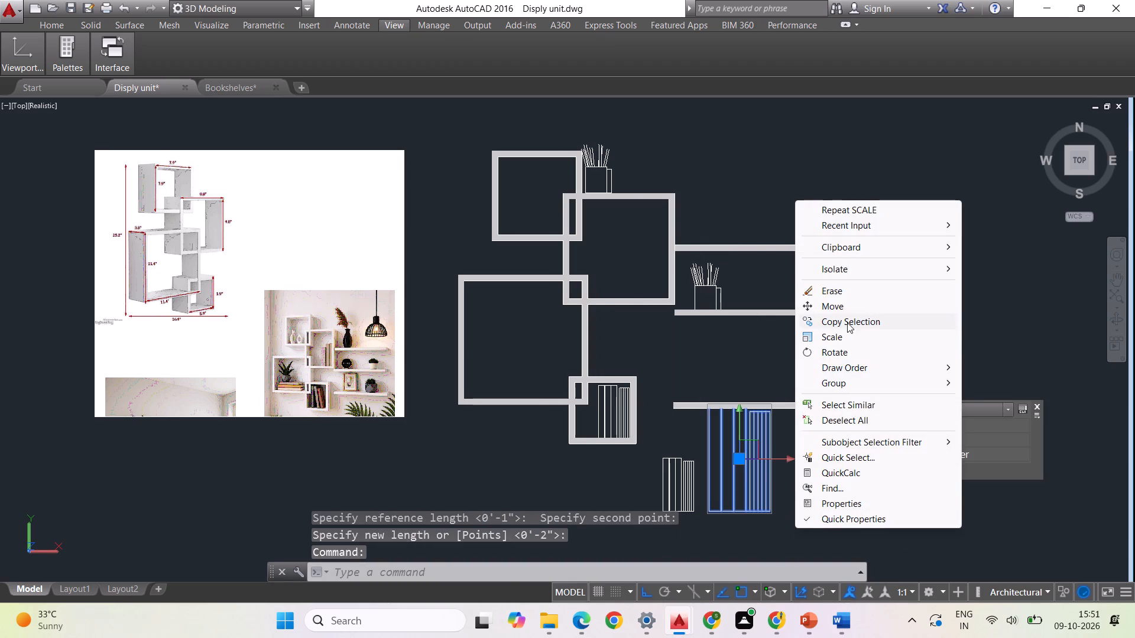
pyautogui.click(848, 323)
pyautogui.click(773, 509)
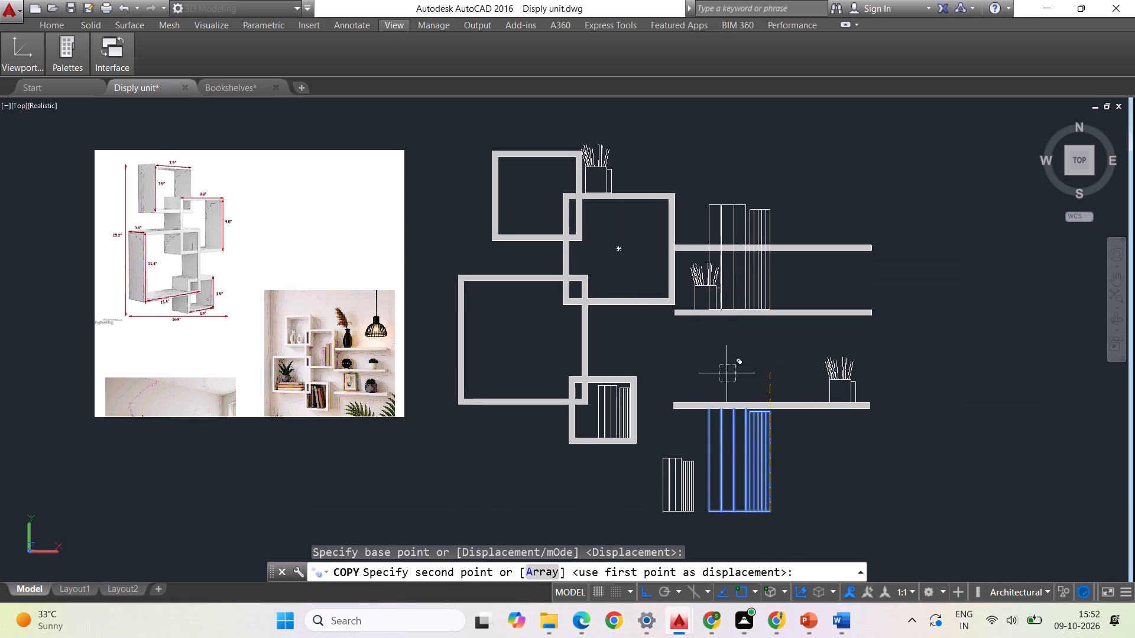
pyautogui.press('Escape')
# Scale the larger book set down slightly by reference from its bottom-right corner, so its top sits just below the lowest shelf.
pyautogui.click(750, 504)
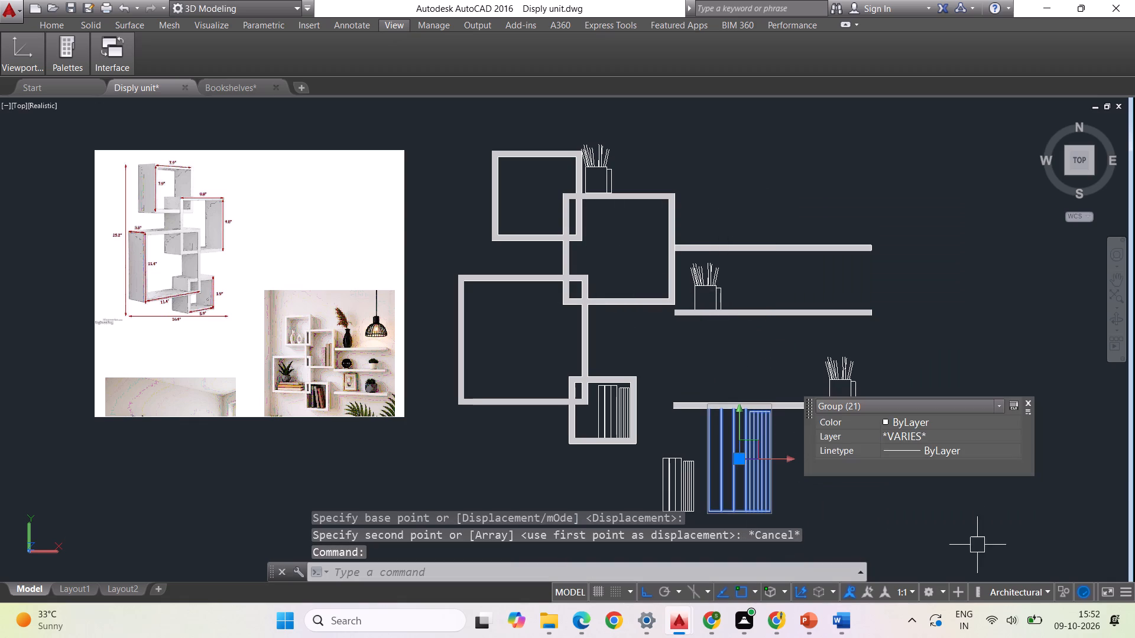
pyautogui.write('SCALE')
pyautogui.press('Return')
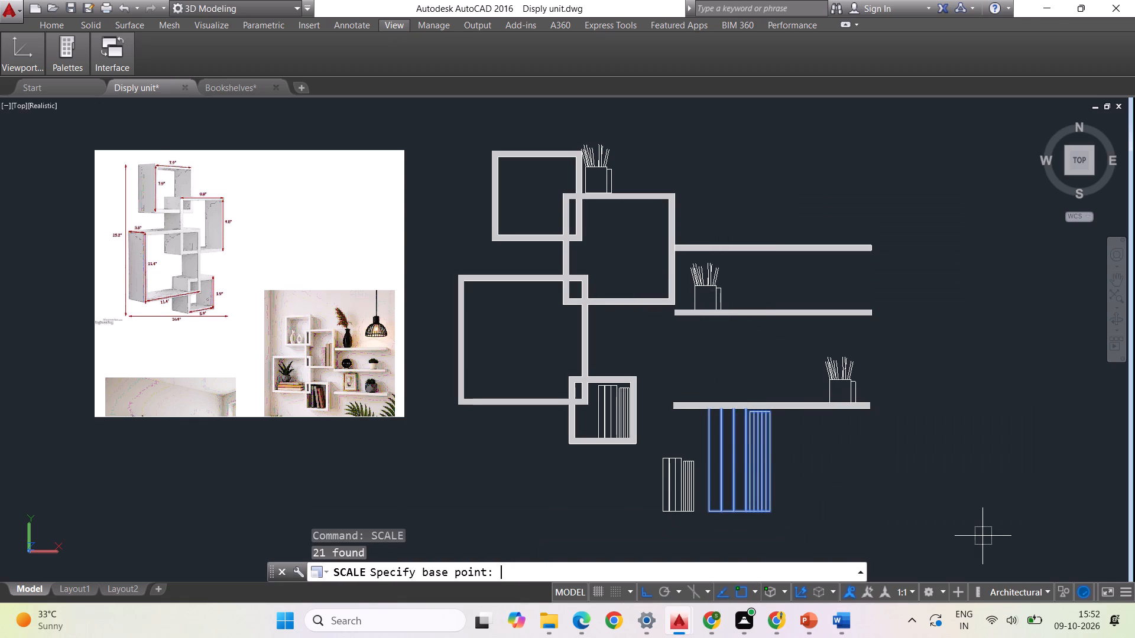
pyautogui.click(769, 513)
pyautogui.click(604, 568)
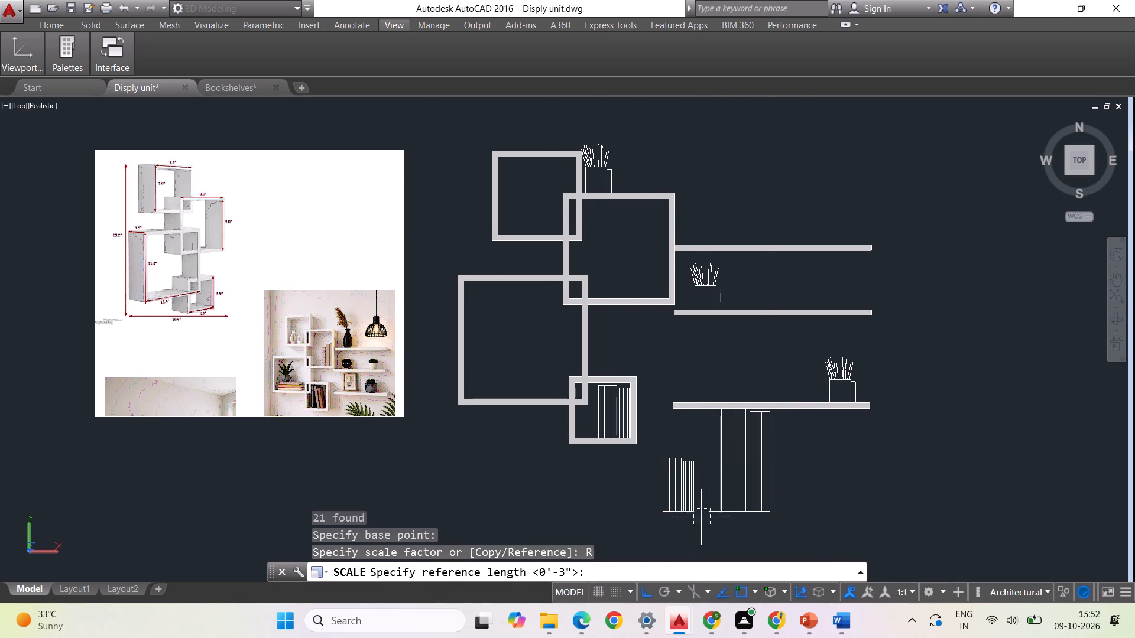
pyautogui.click(708, 511)
pyautogui.click(770, 509)
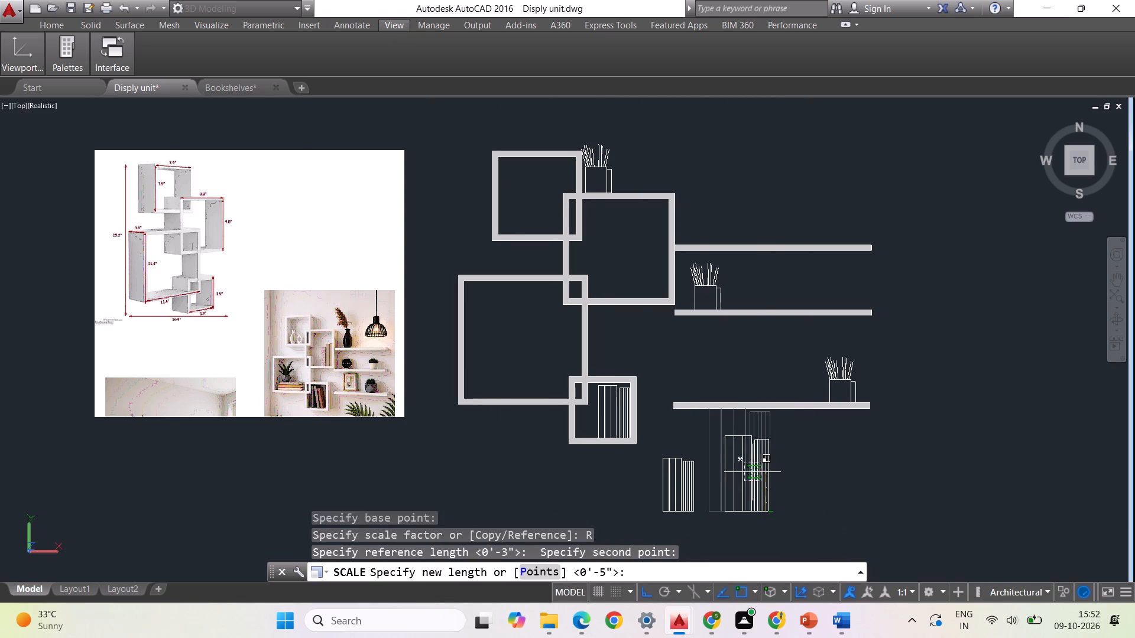
pyautogui.click(752, 470)
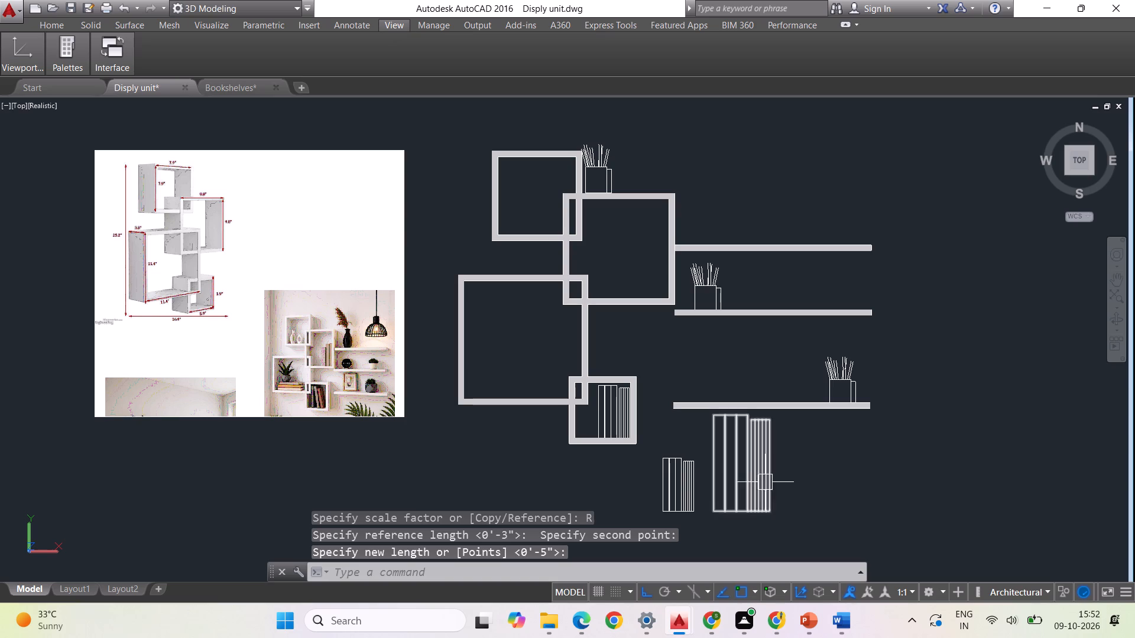
# Scale the larger book set down again by reference to about 70 percent, leaving it slightly taller than the neighbouring loose set.
pyautogui.click(768, 487)
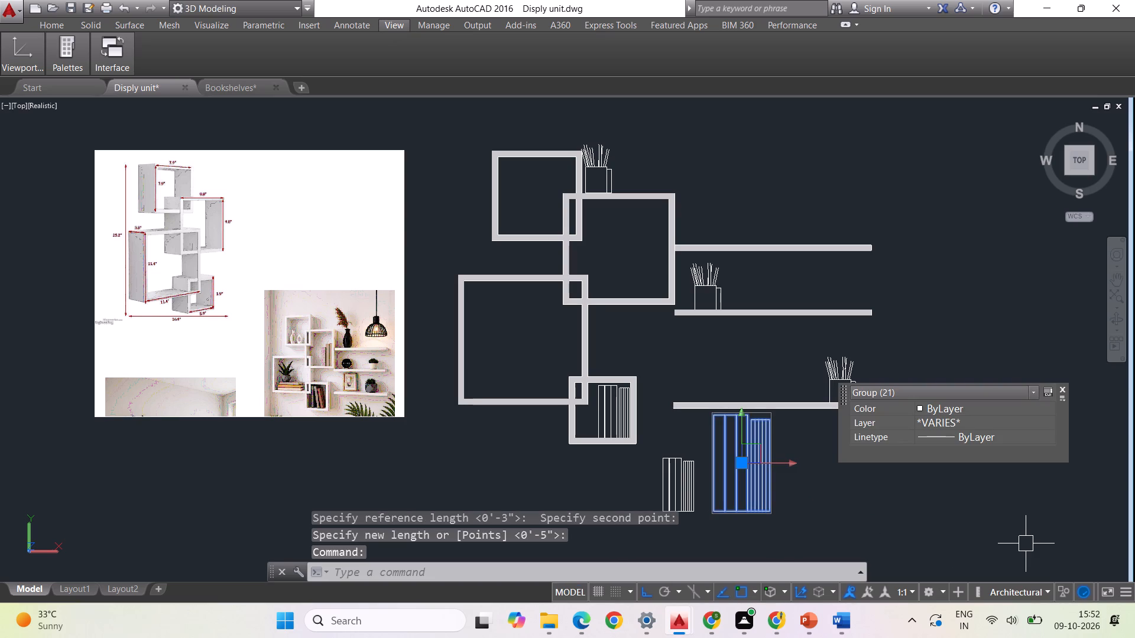
pyautogui.press('s')
pyautogui.write('CALE')
pyautogui.press('Return')
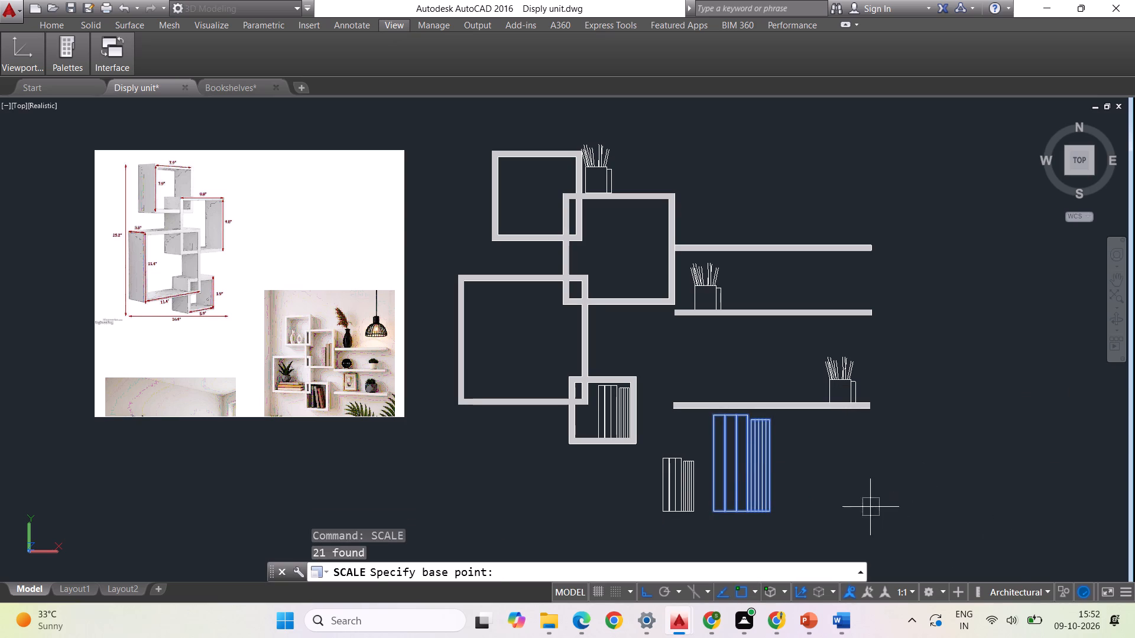
pyautogui.click(771, 513)
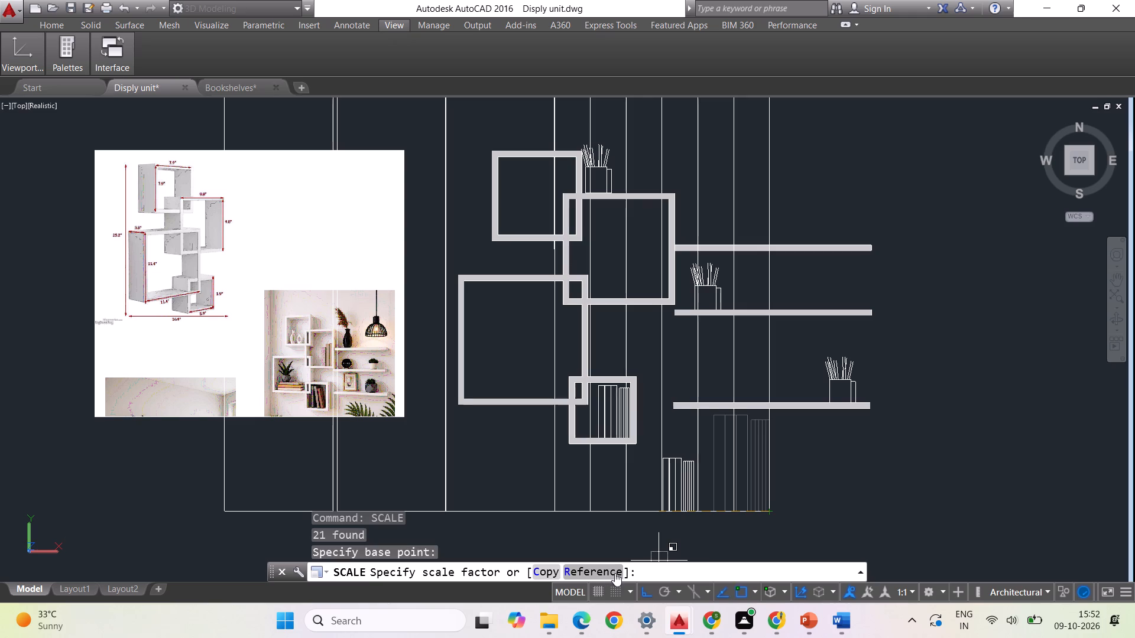
pyautogui.click(602, 572)
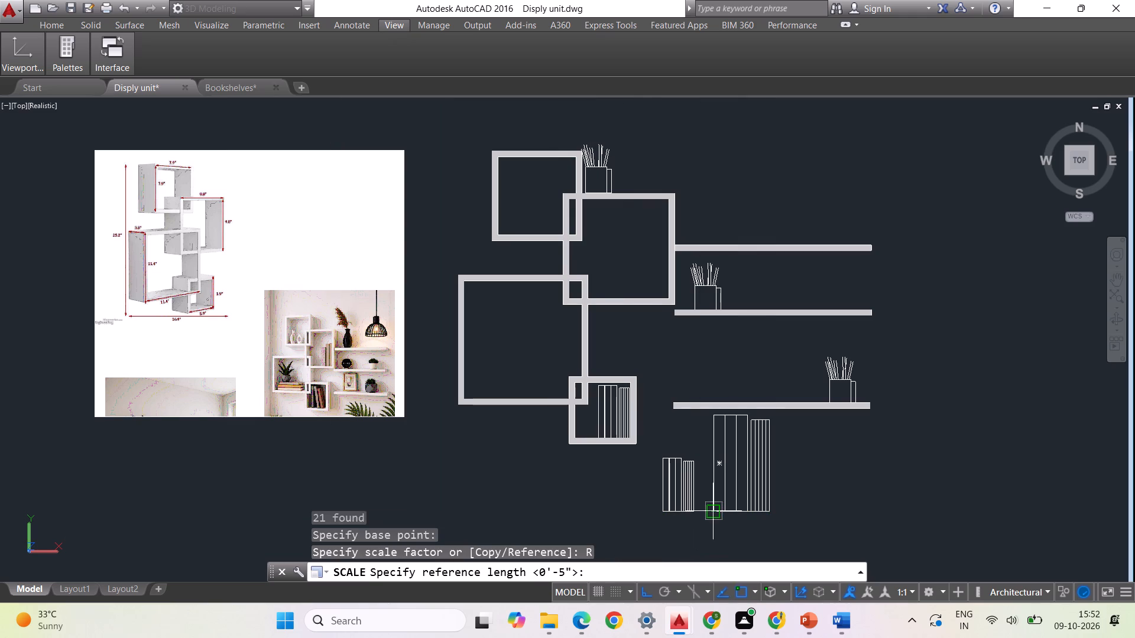
pyautogui.click(711, 513)
pyautogui.click(774, 513)
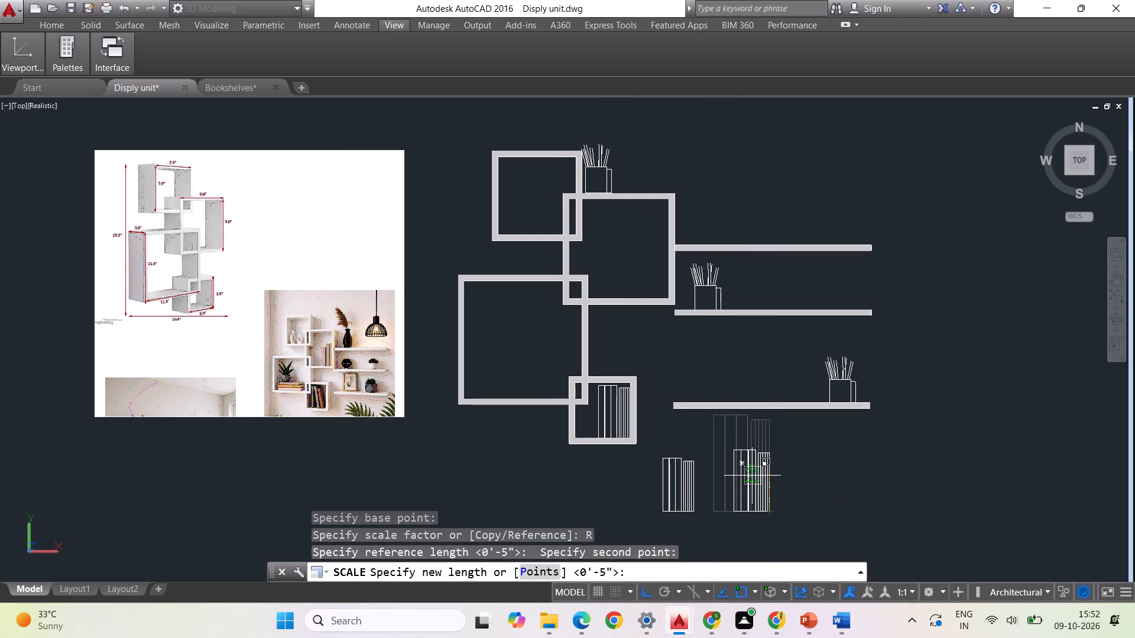
pyautogui.click(753, 477)
# Copy the resized book set from its bottom-right corner to the inner bottom-right corner of the box adjoining the shelves, with Ortho off.
pyautogui.click(770, 500)
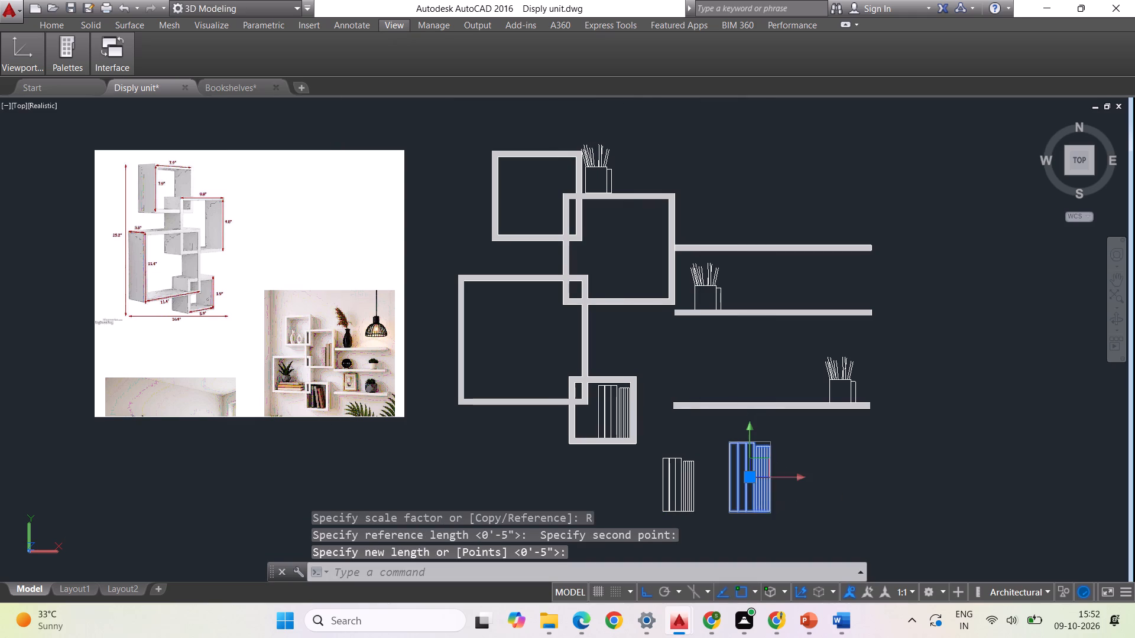
pyautogui.rightClick(802, 519)
pyautogui.click(849, 317)
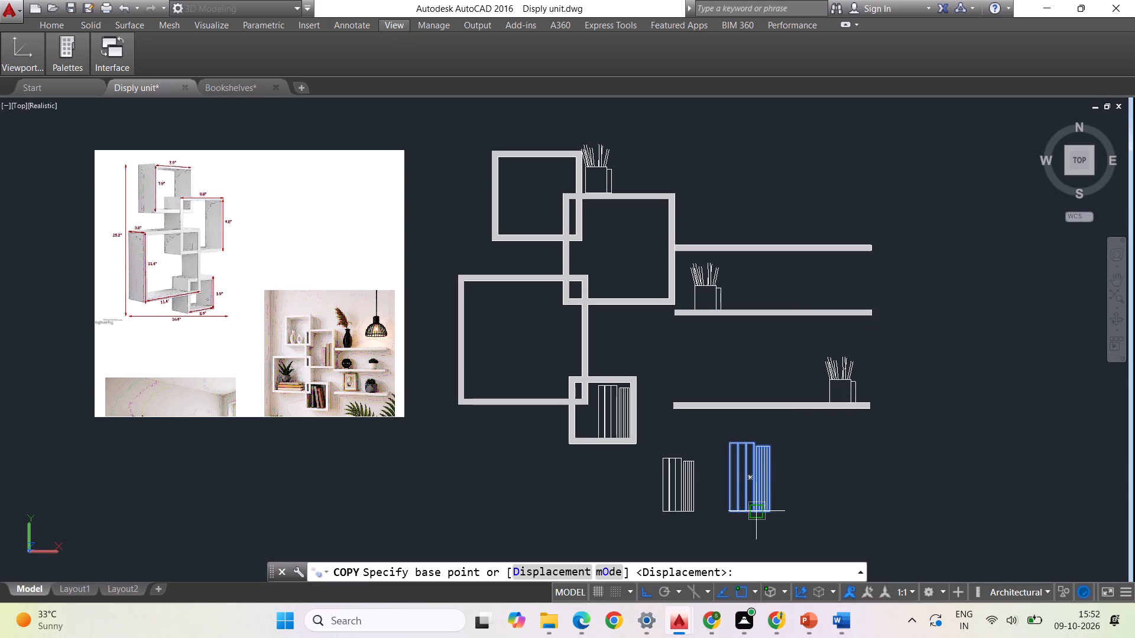
pyautogui.click(770, 513)
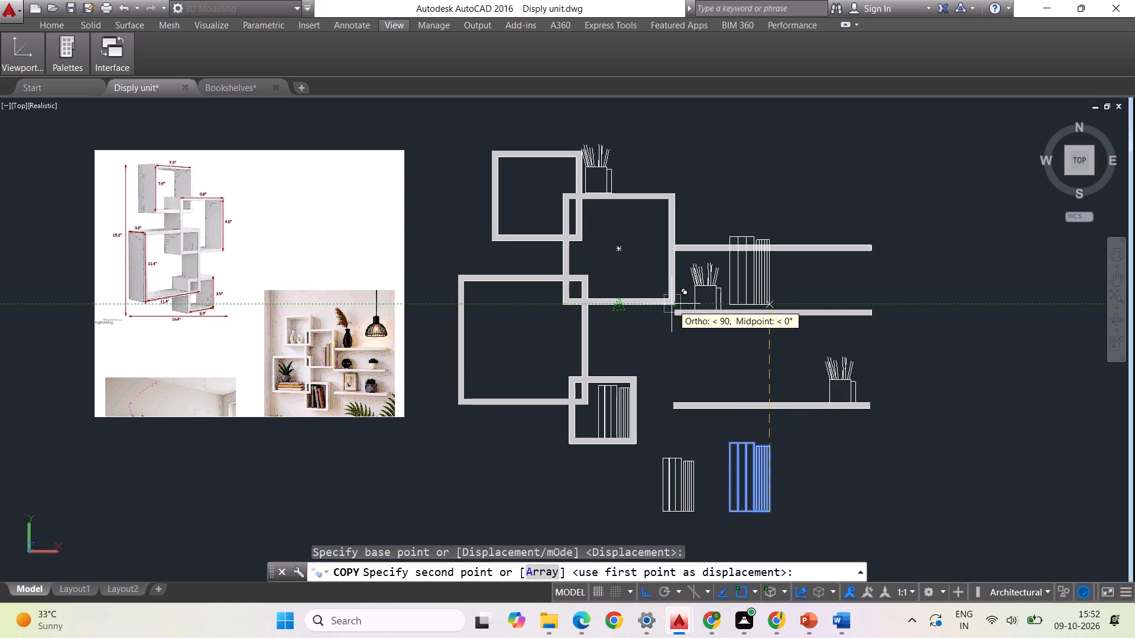
pyautogui.press('F8')
pyautogui.scroll(1, 672, 304)
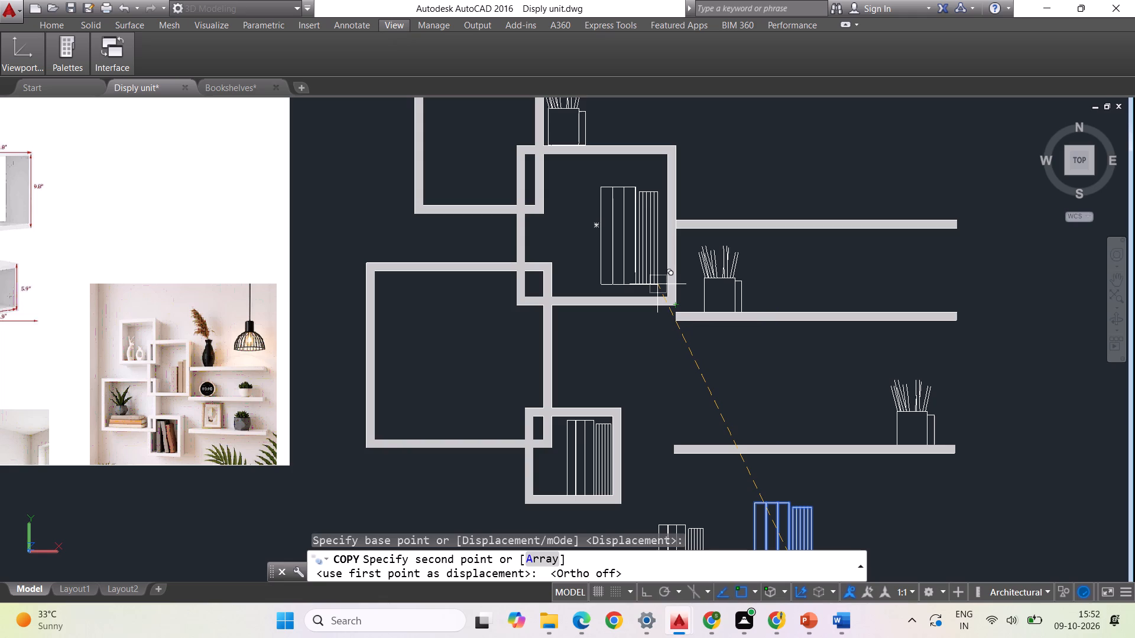
pyautogui.scroll(1, 658, 285)
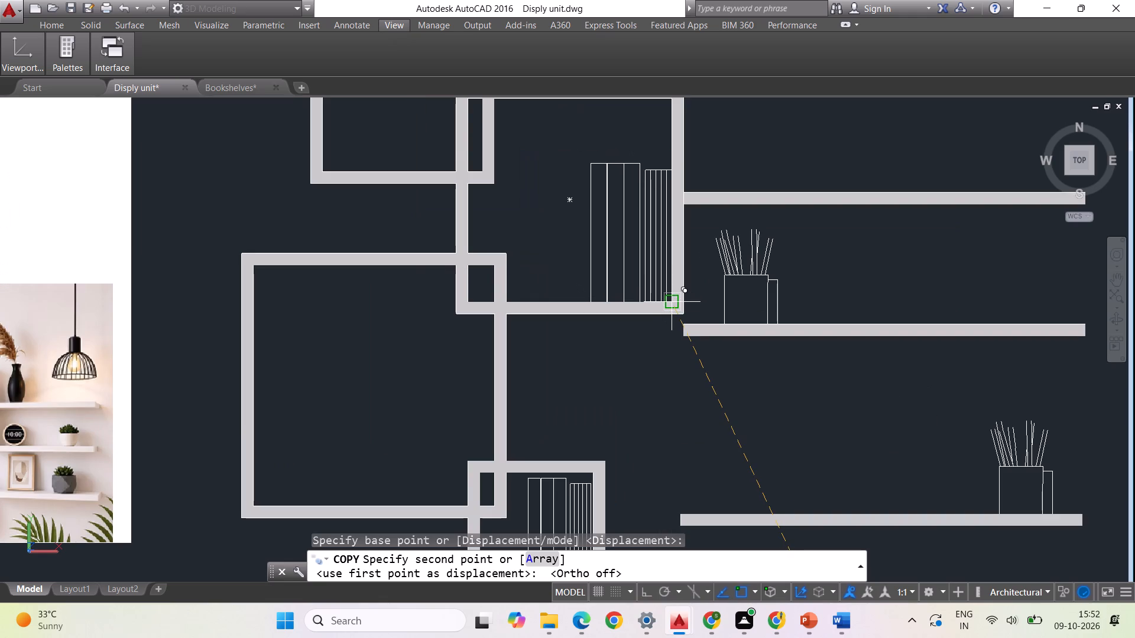
pyautogui.scroll(2, 667, 302)
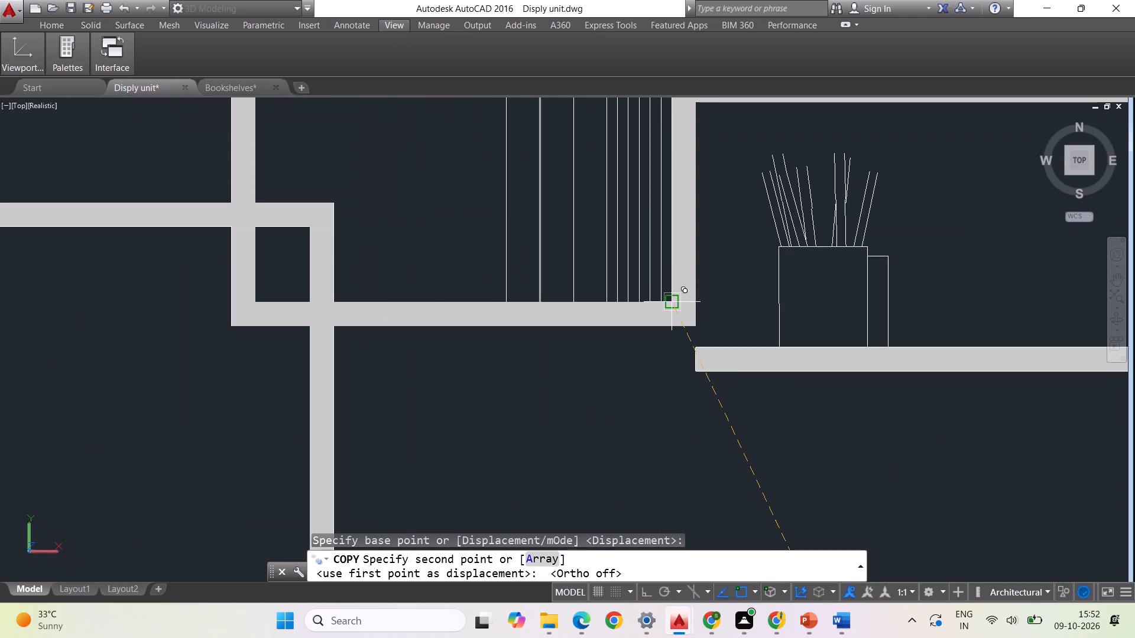
pyautogui.click(676, 298)
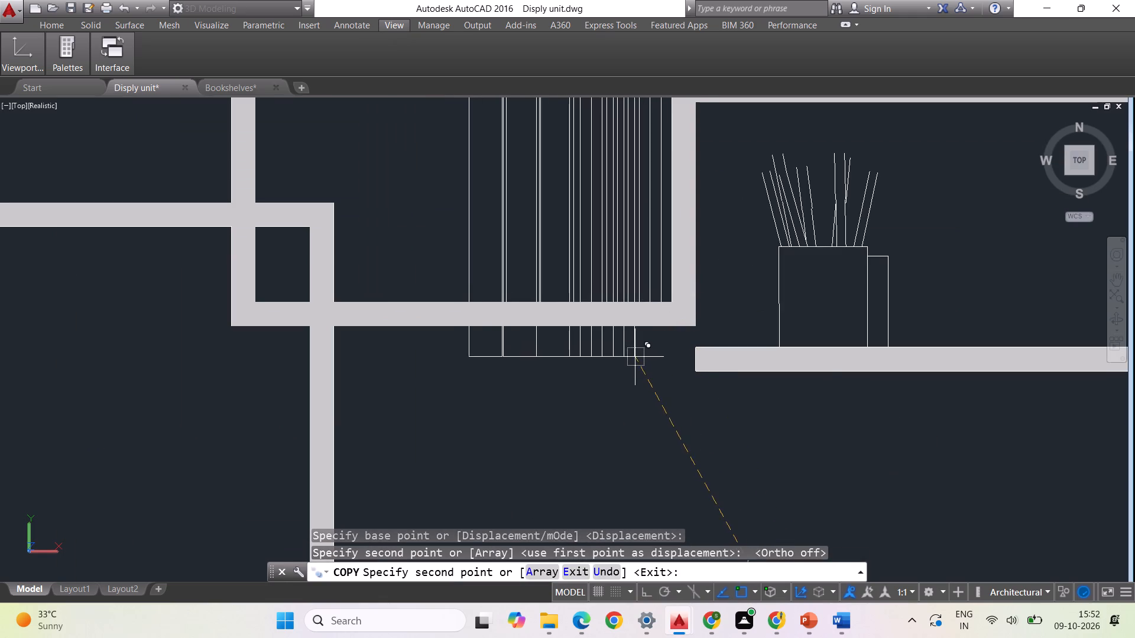
pyautogui.press('Escape')
# Copy the statue ornament from the hexagon shelf onto the second unit's top shelf near the boxes, and twice onto its lowest shelf beside the pencil holder.
pyautogui.scroll(-2, 650, 374)
pyautogui.scroll(-1, 703, 388)
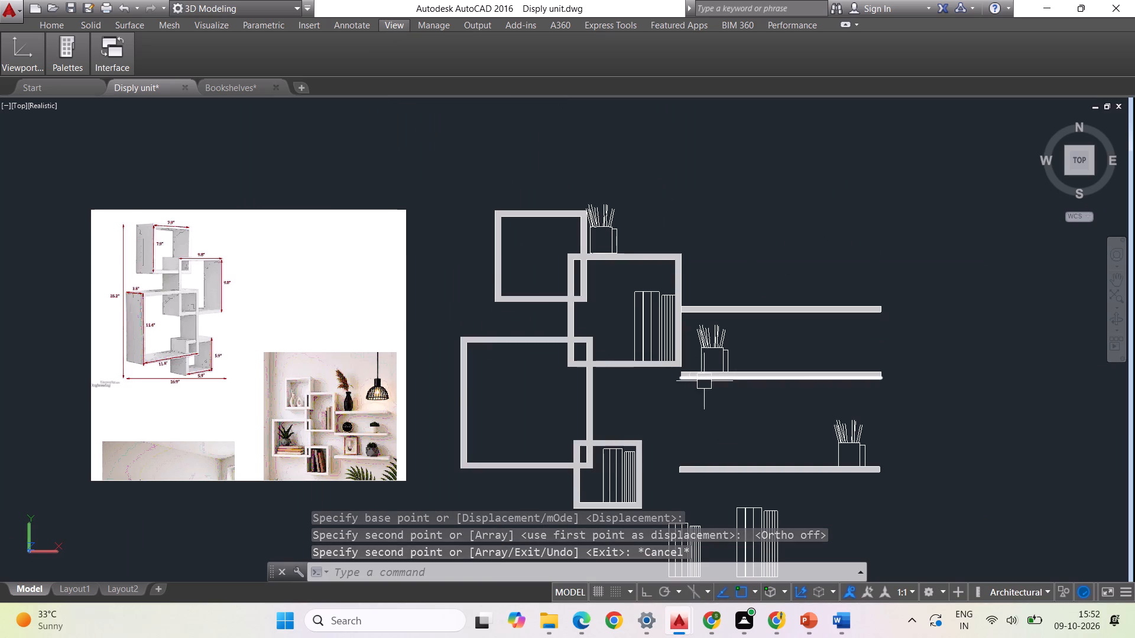
pyautogui.scroll(-1, 675, 408)
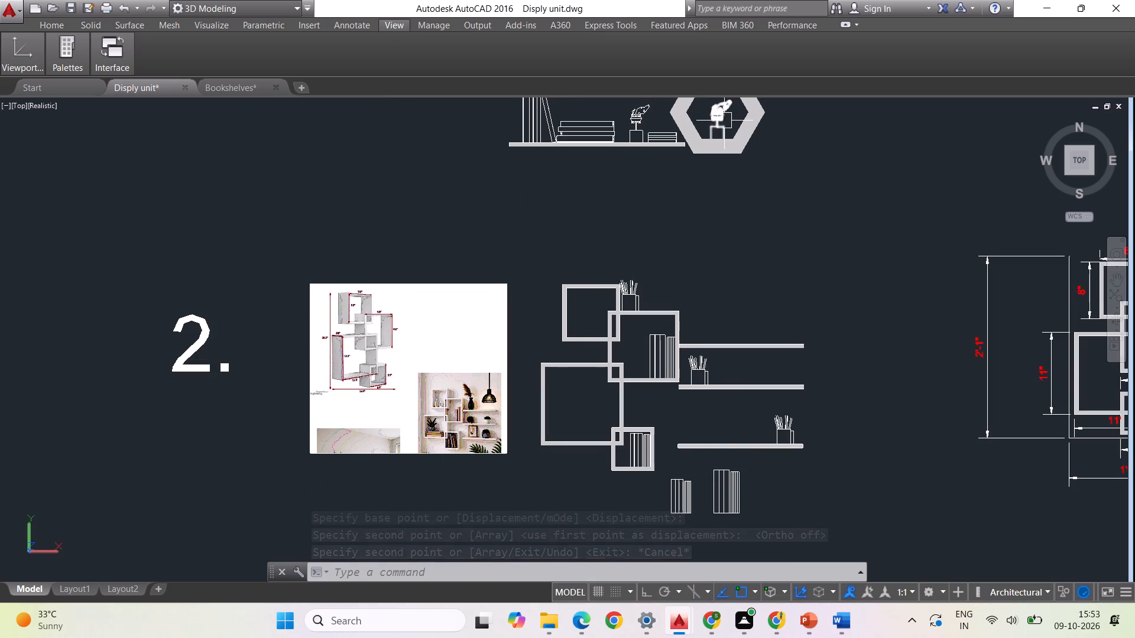
pyautogui.click(725, 121)
pyautogui.rightClick(741, 240)
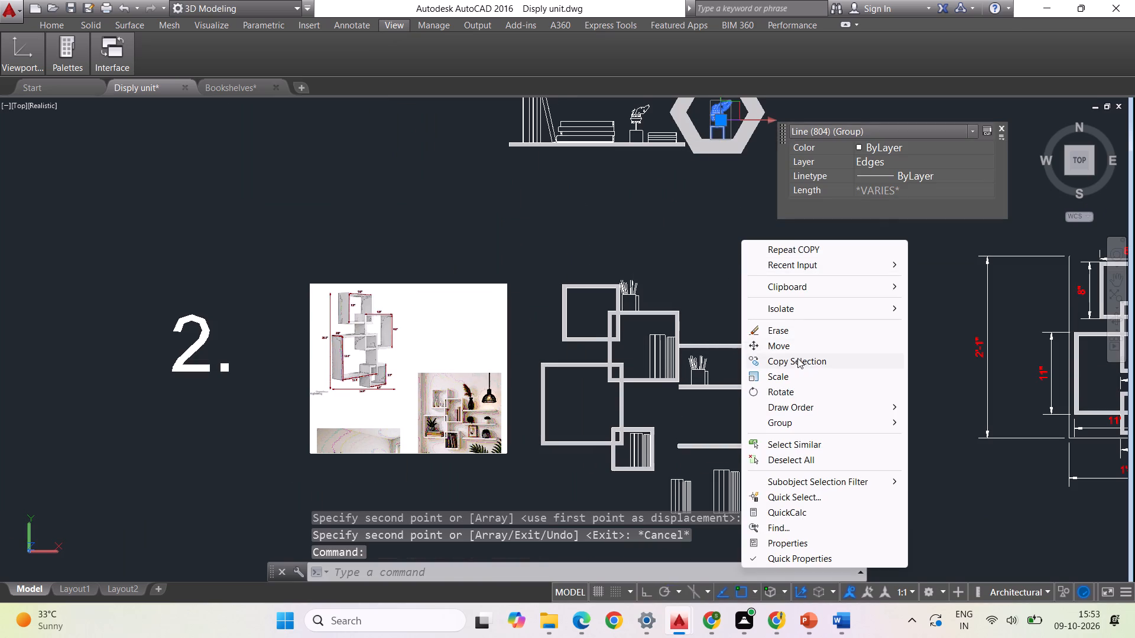
pyautogui.click(798, 360)
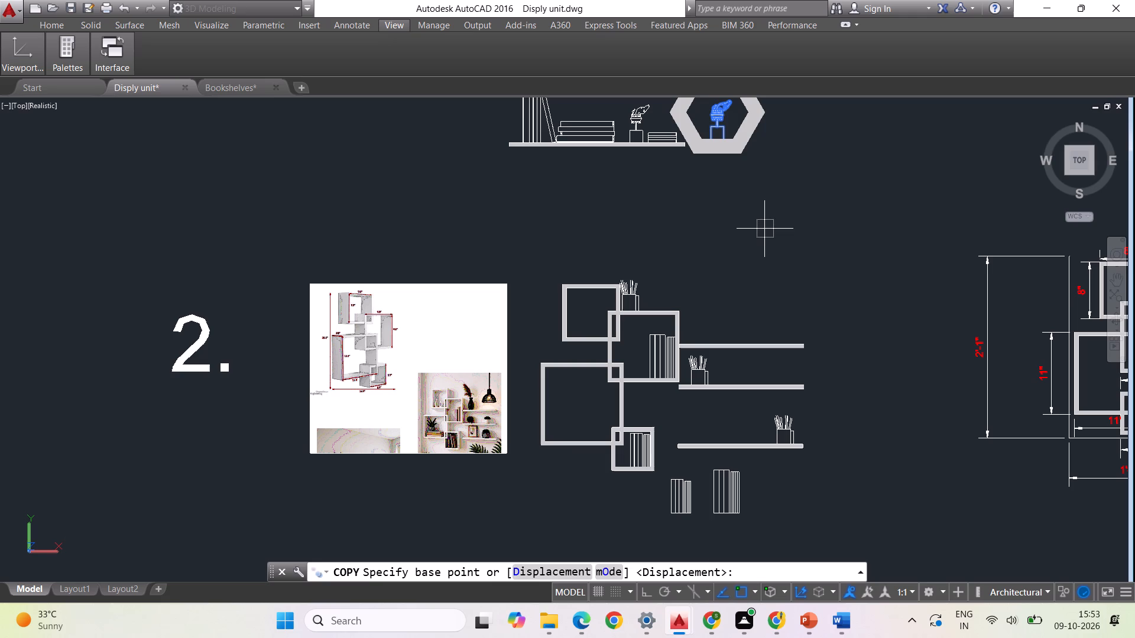
pyautogui.click(723, 123)
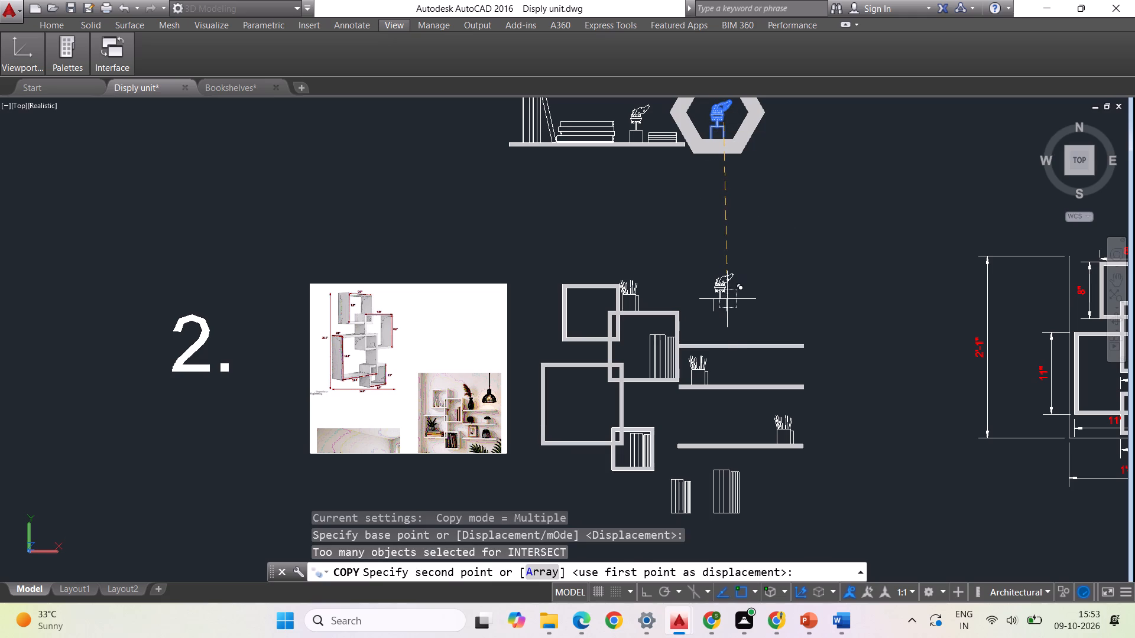
pyautogui.scroll(2, 727, 320)
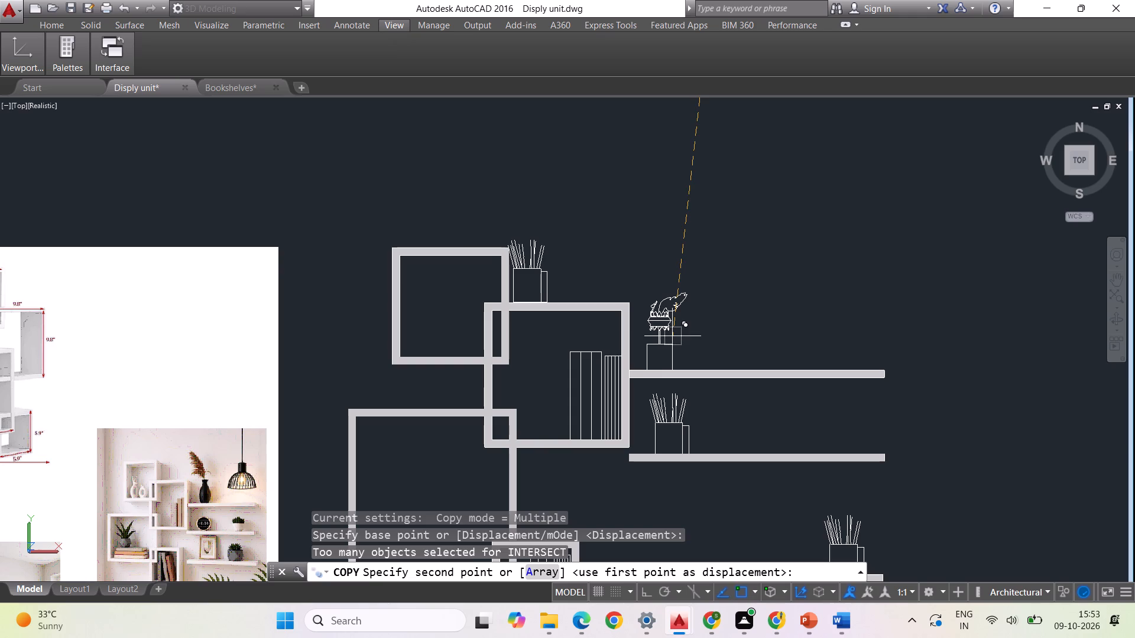
pyautogui.click(673, 337)
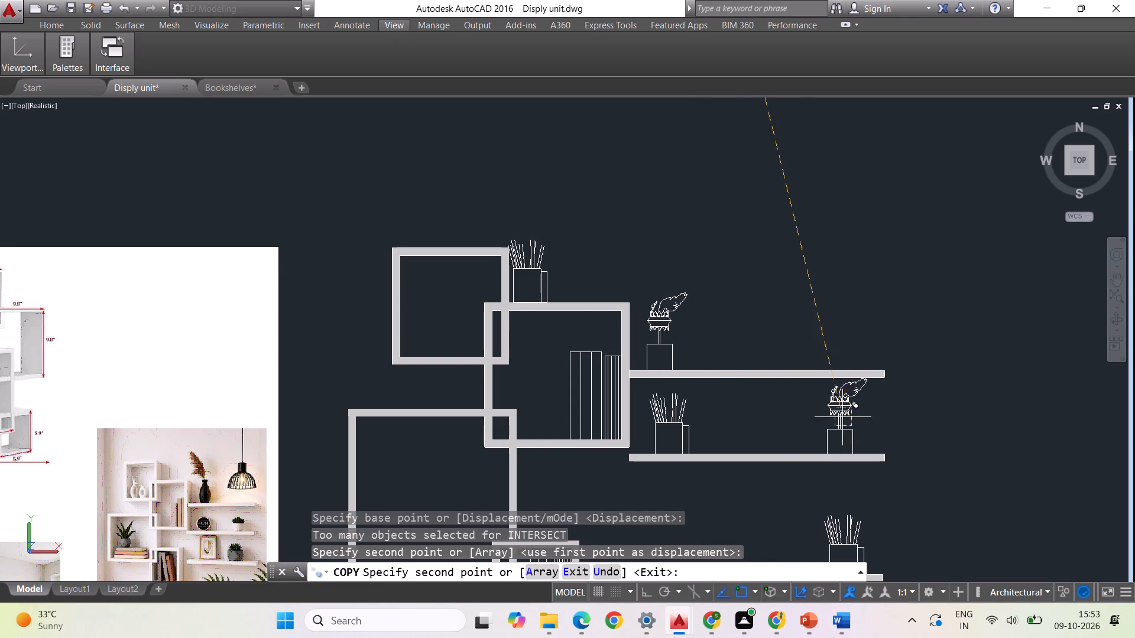
pyautogui.scroll(-1, 799, 388)
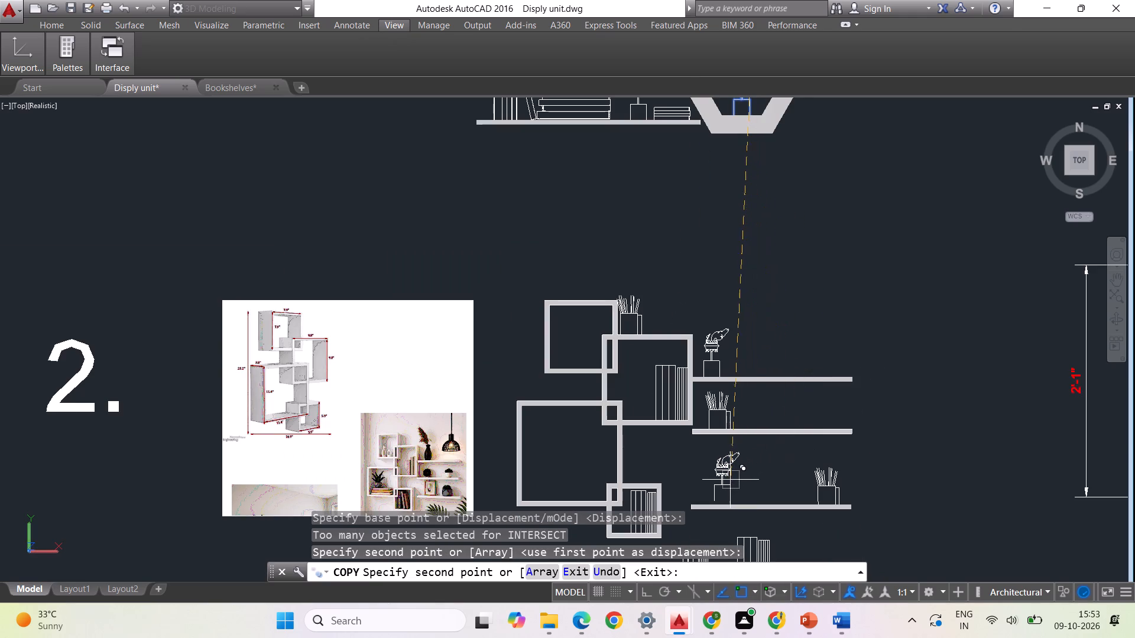
pyautogui.scroll(2, 726, 481)
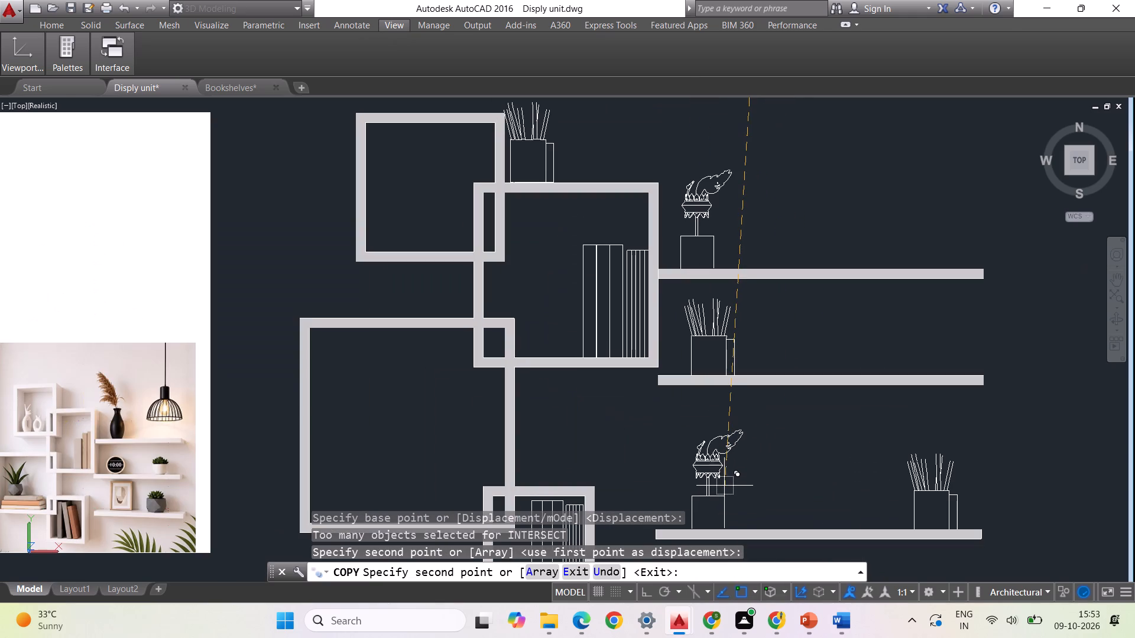
pyautogui.click(725, 487)
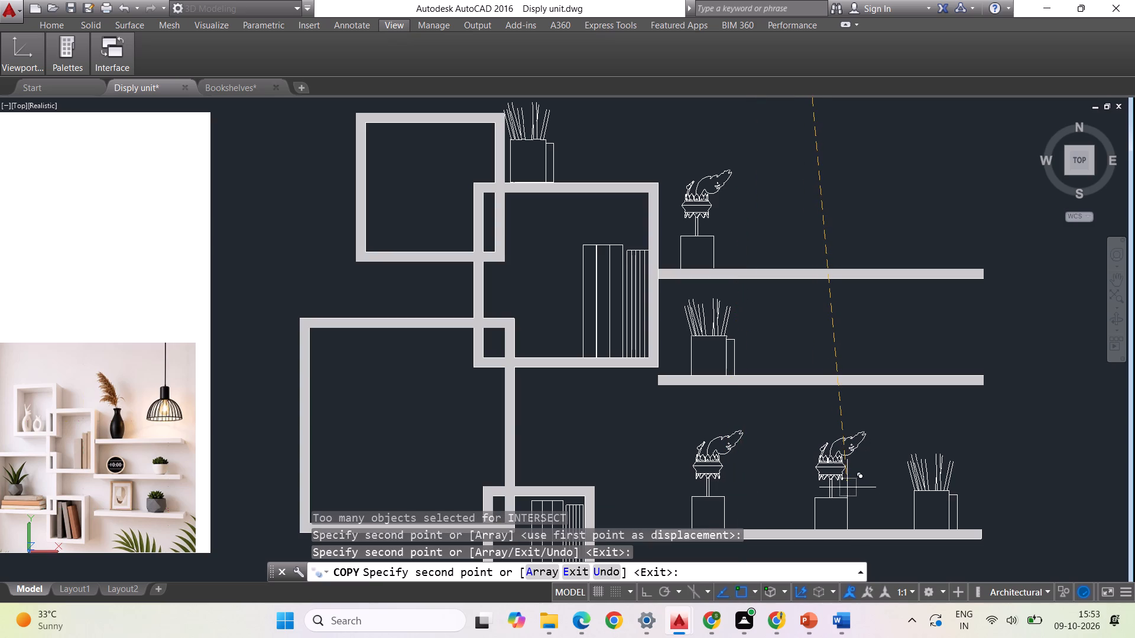
pyautogui.click(848, 488)
pyautogui.scroll(-1, 821, 455)
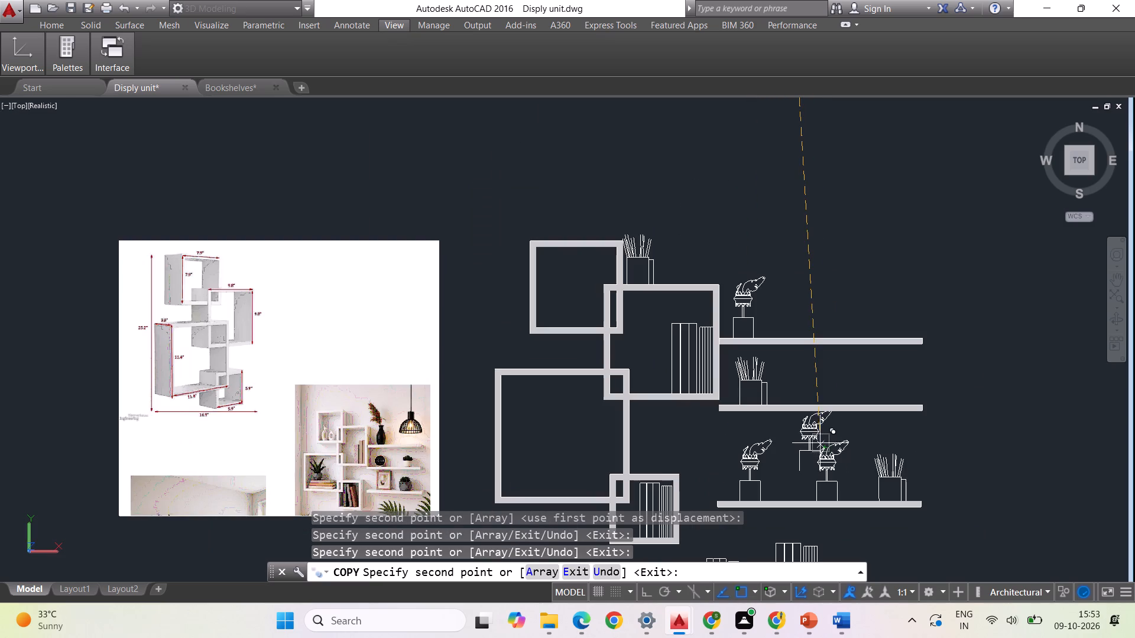
pyautogui.scroll(-1, 792, 395)
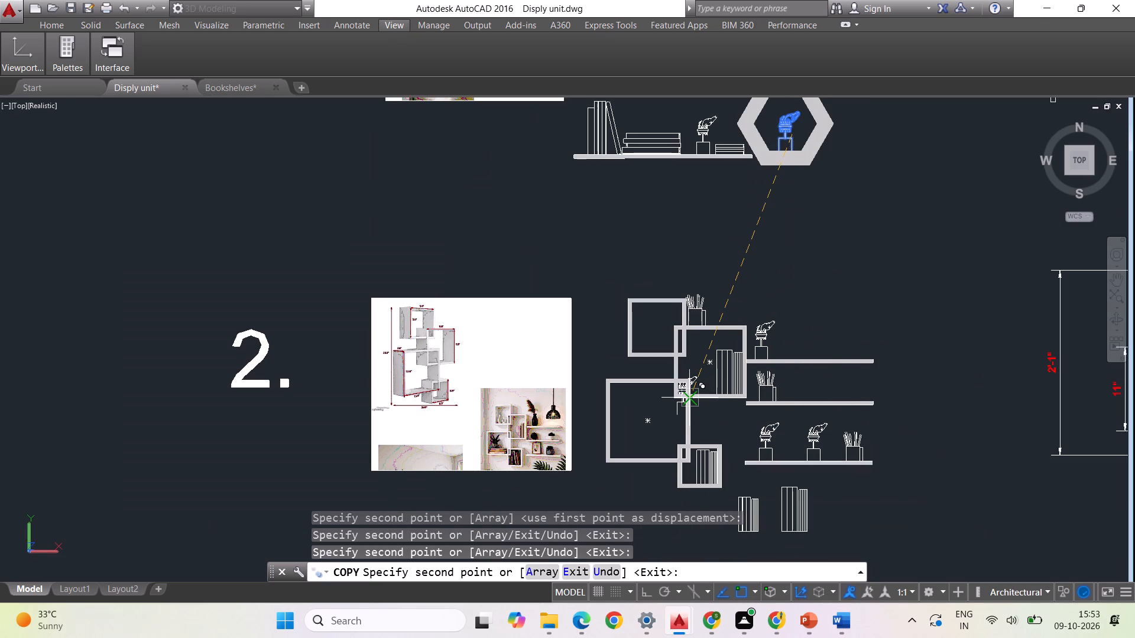
pyautogui.press('Escape')
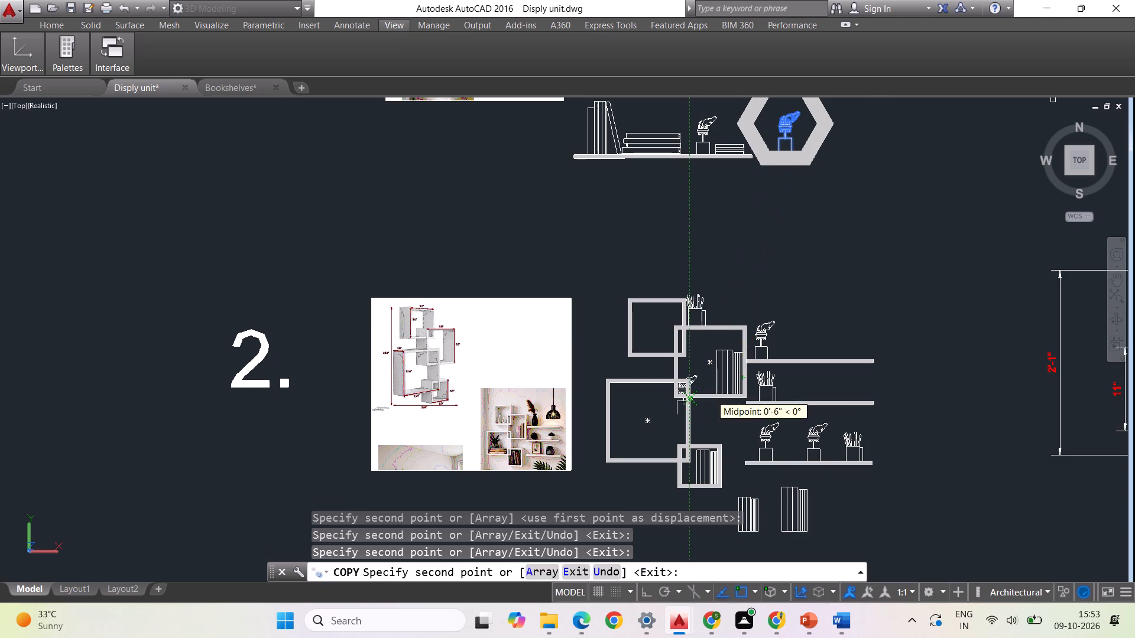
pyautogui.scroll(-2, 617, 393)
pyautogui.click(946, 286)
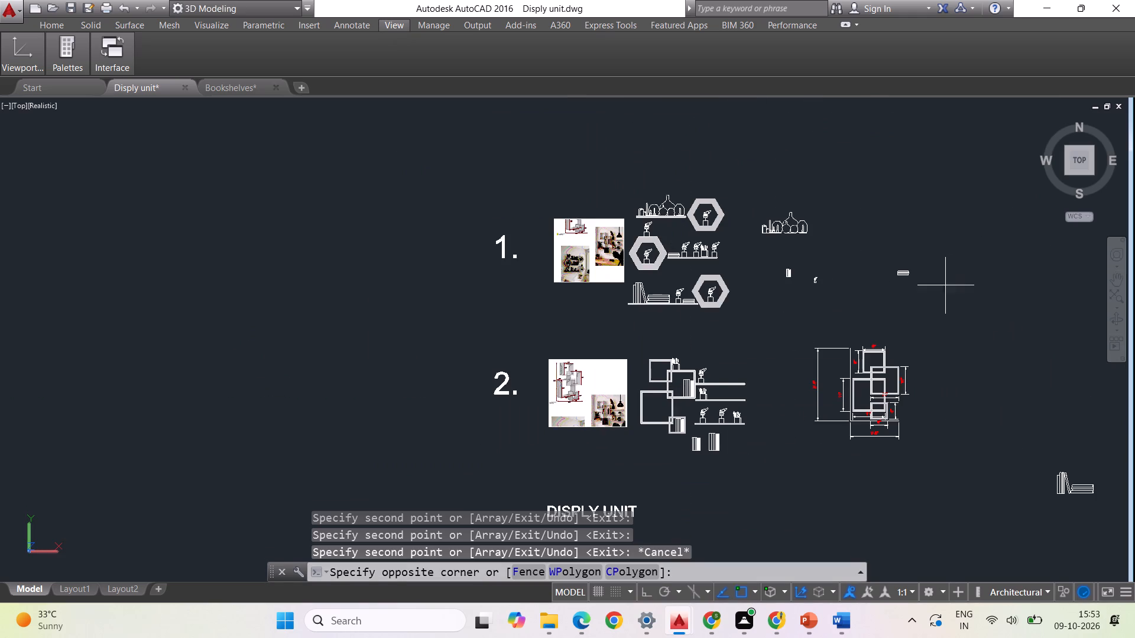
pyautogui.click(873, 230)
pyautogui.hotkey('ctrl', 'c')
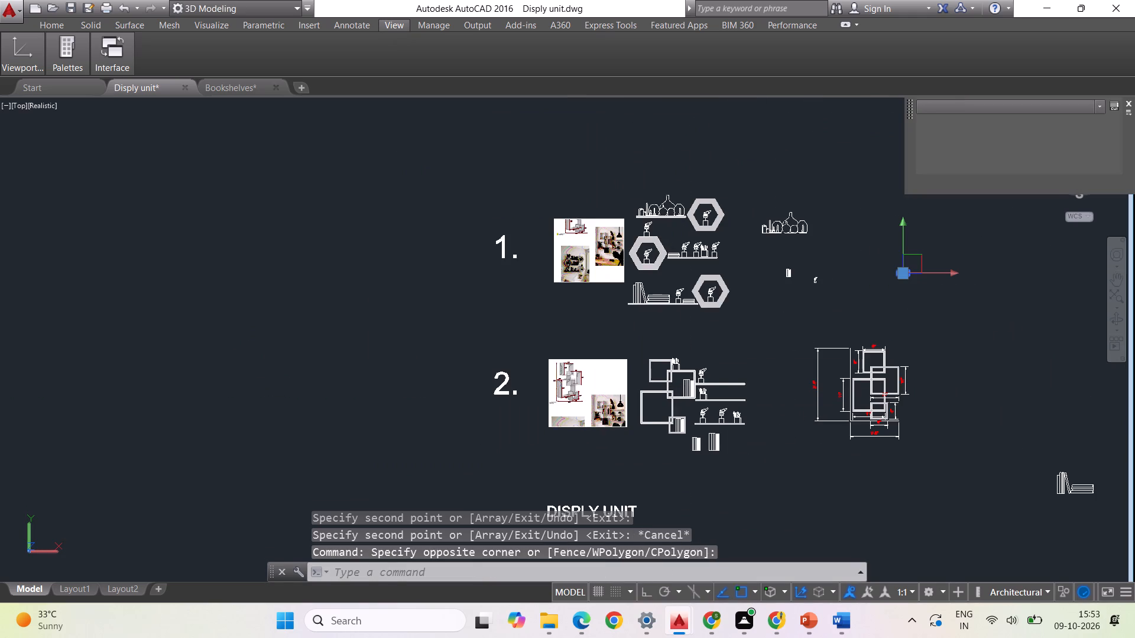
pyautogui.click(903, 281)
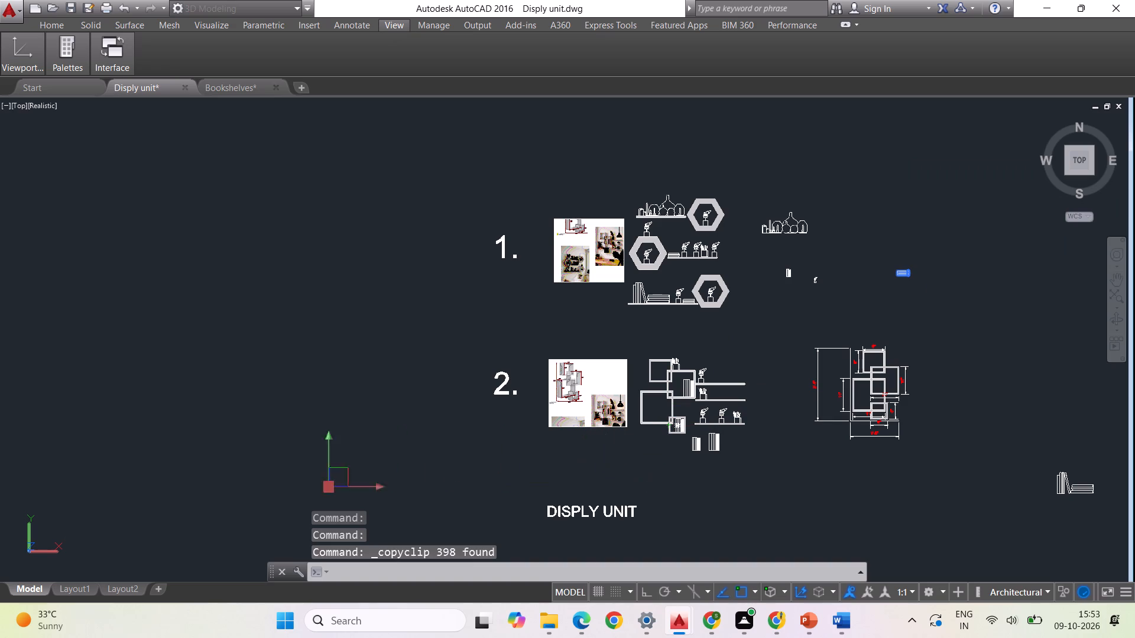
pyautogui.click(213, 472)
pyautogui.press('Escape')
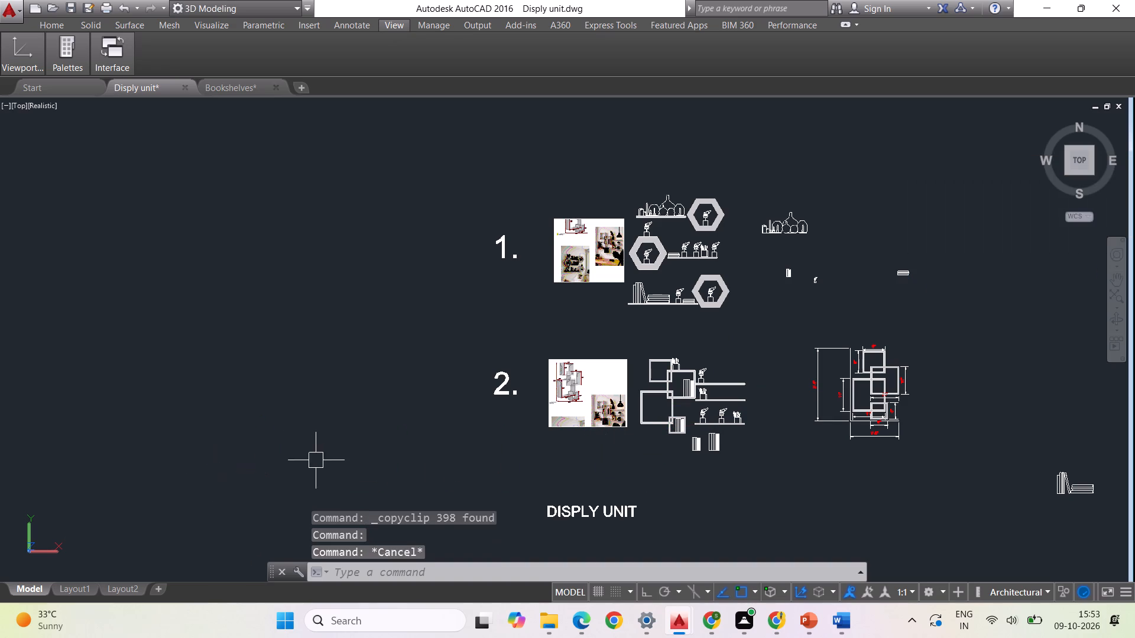
# Copy the loose horizontal book stack into the second unit's largest box.
pyautogui.click(962, 307)
pyautogui.click(871, 243)
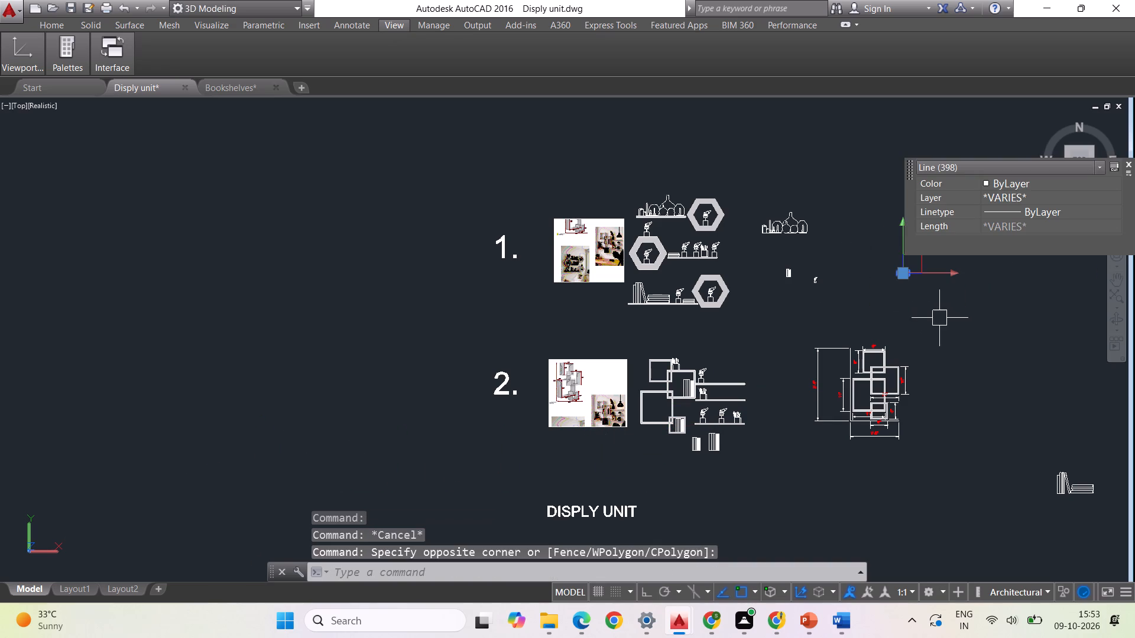
pyautogui.rightClick(943, 320)
pyautogui.click(981, 398)
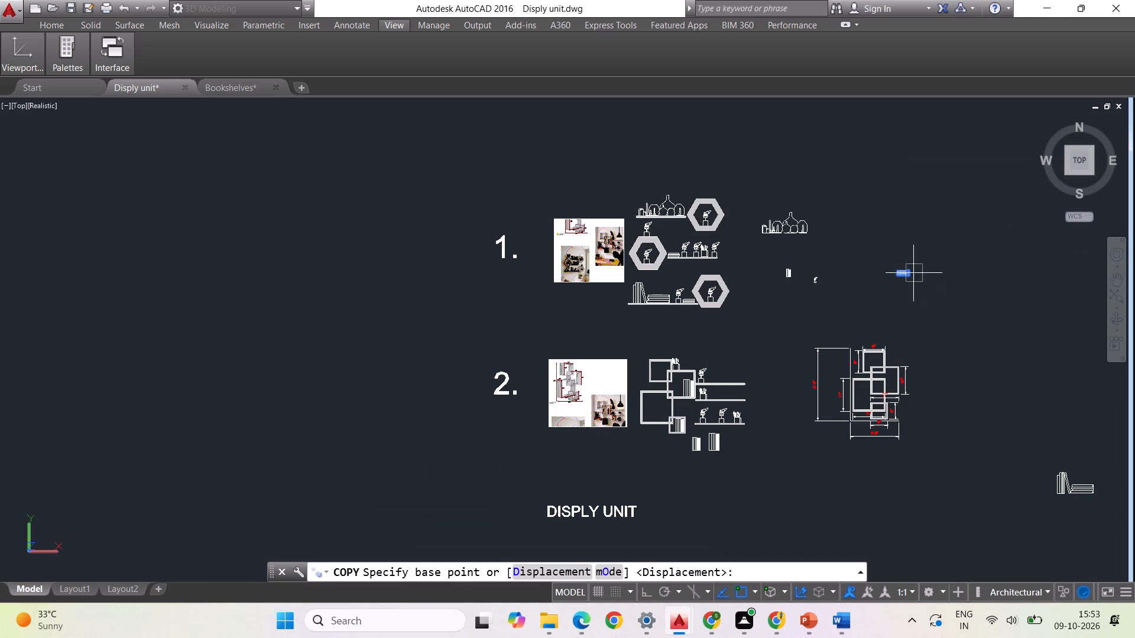
pyautogui.click(910, 274)
pyautogui.scroll(5, 664, 419)
pyautogui.click(638, 388)
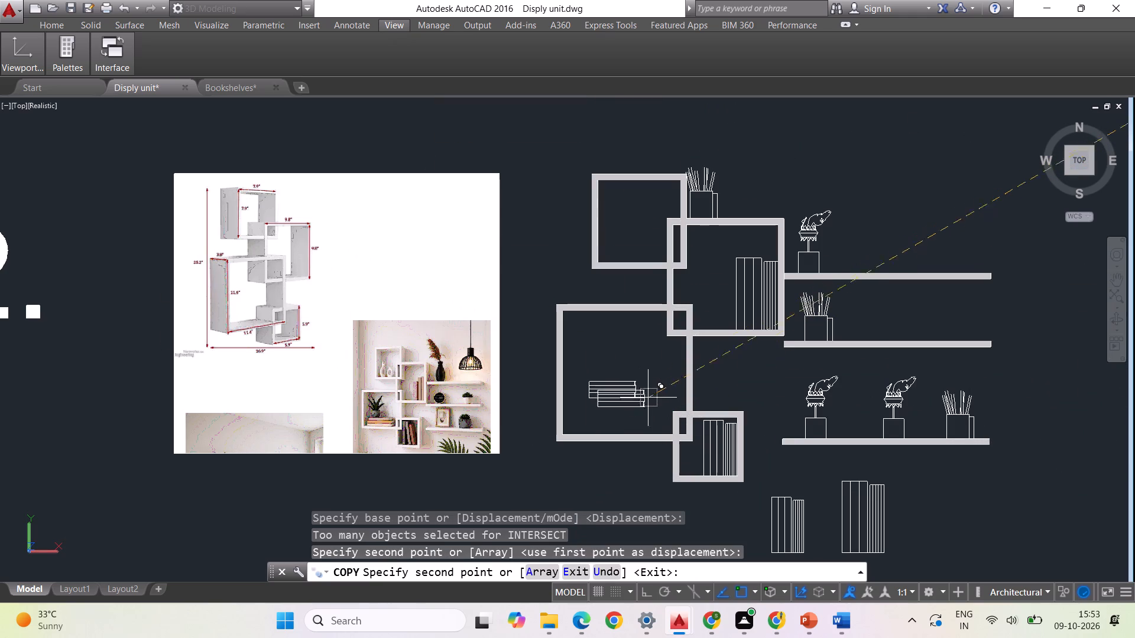
pyautogui.press('Escape')
# Scale the copied book stack up by reference from its bottom-right corner, using its bottom width, to slightly over twice its size.
pyautogui.click(631, 390)
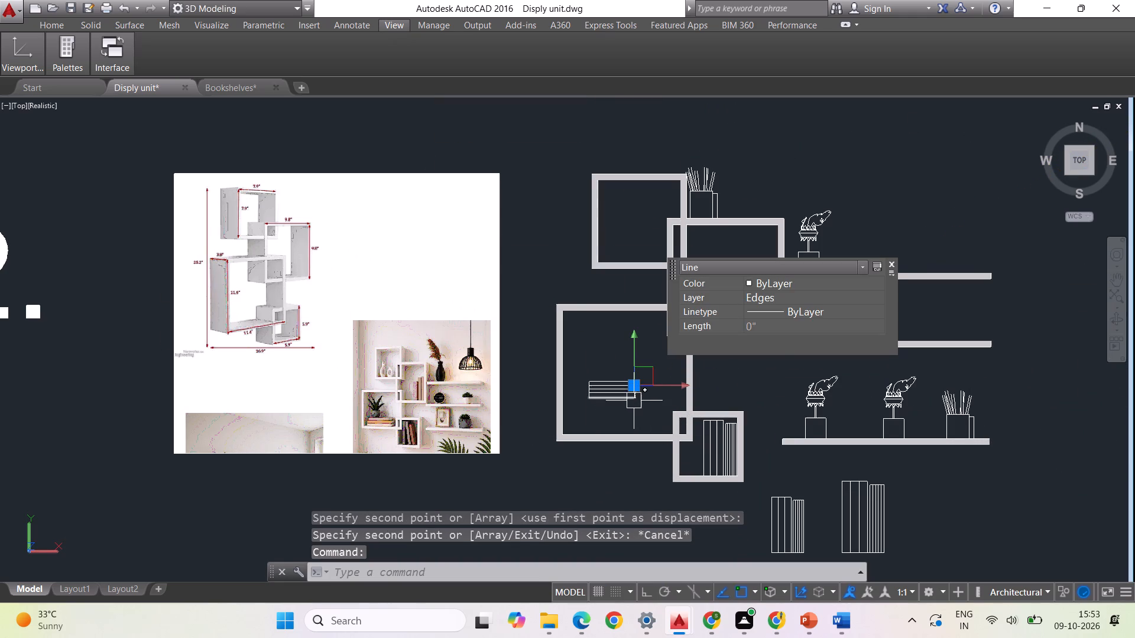
pyautogui.press('Escape')
pyautogui.click(581, 367)
pyautogui.click(656, 412)
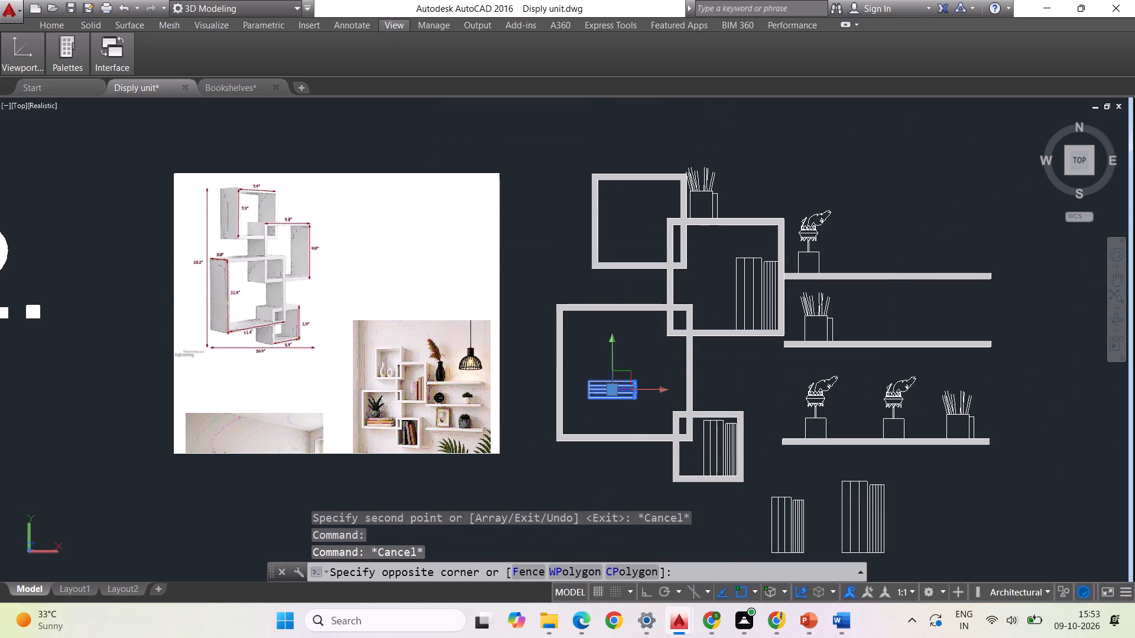
pyautogui.write('SCALE')
pyautogui.press('Return')
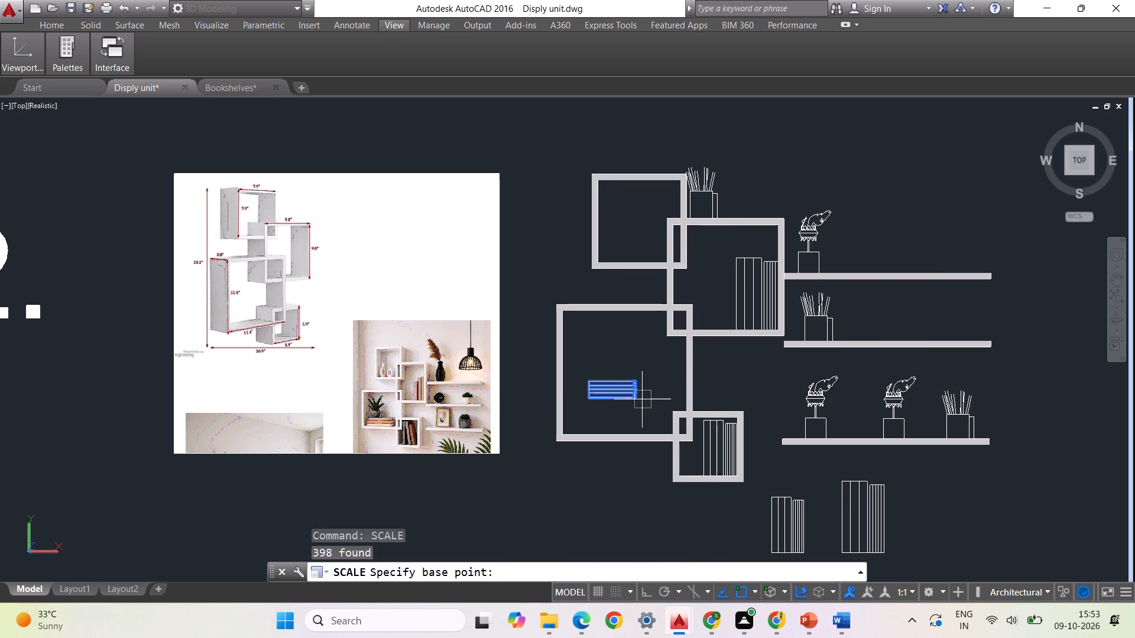
pyautogui.click(641, 400)
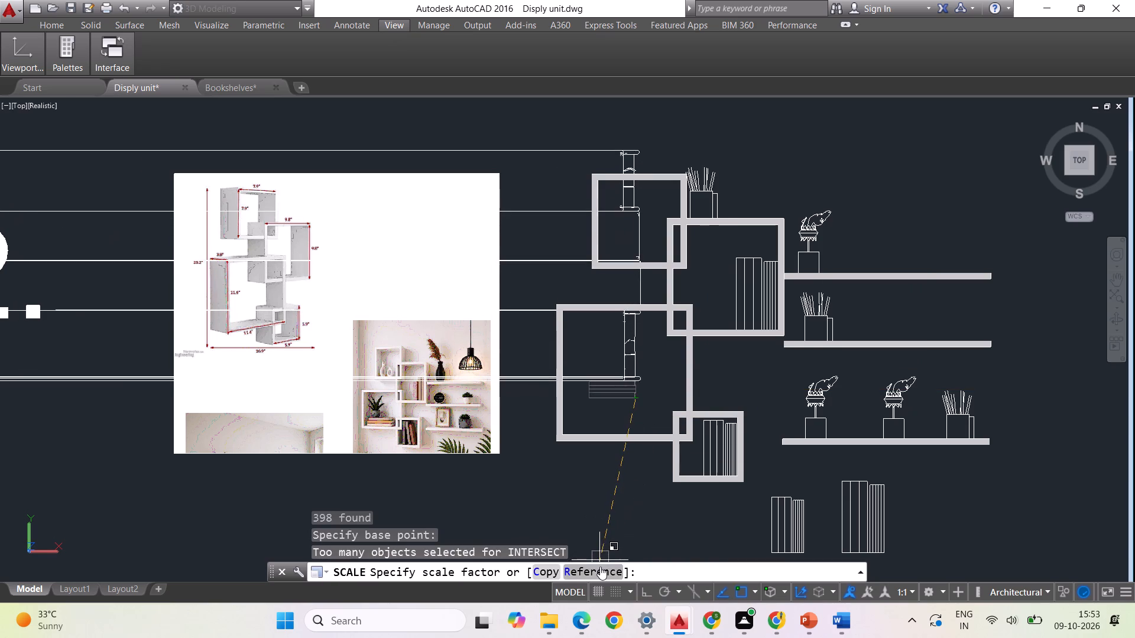
pyautogui.click(600, 567)
pyautogui.click(591, 400)
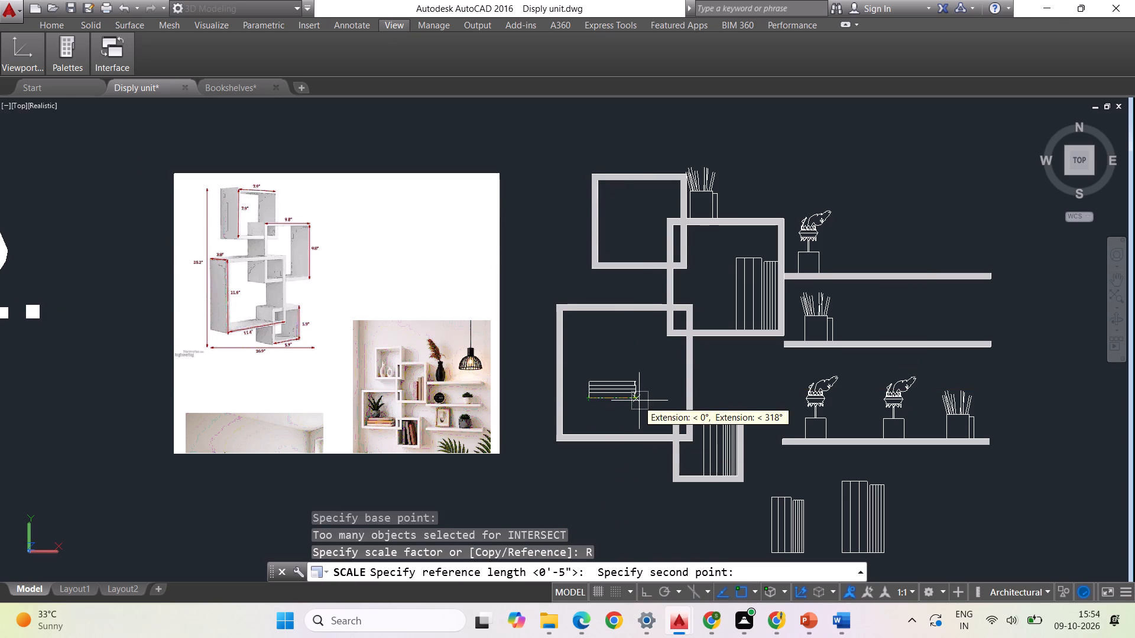
pyautogui.click(637, 401)
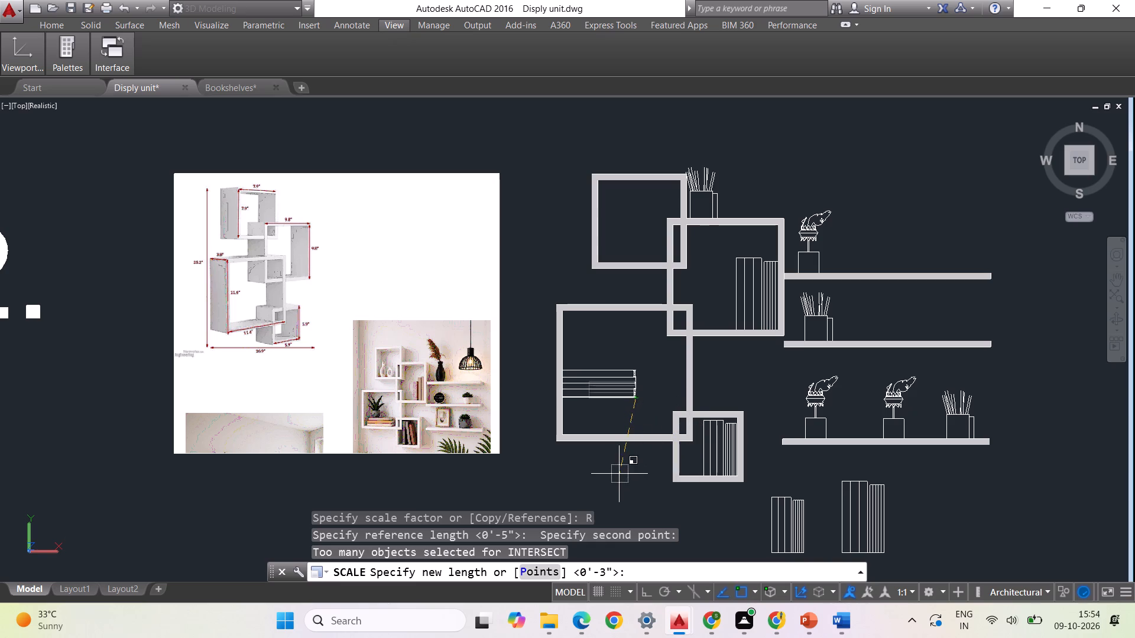
pyautogui.click(632, 507)
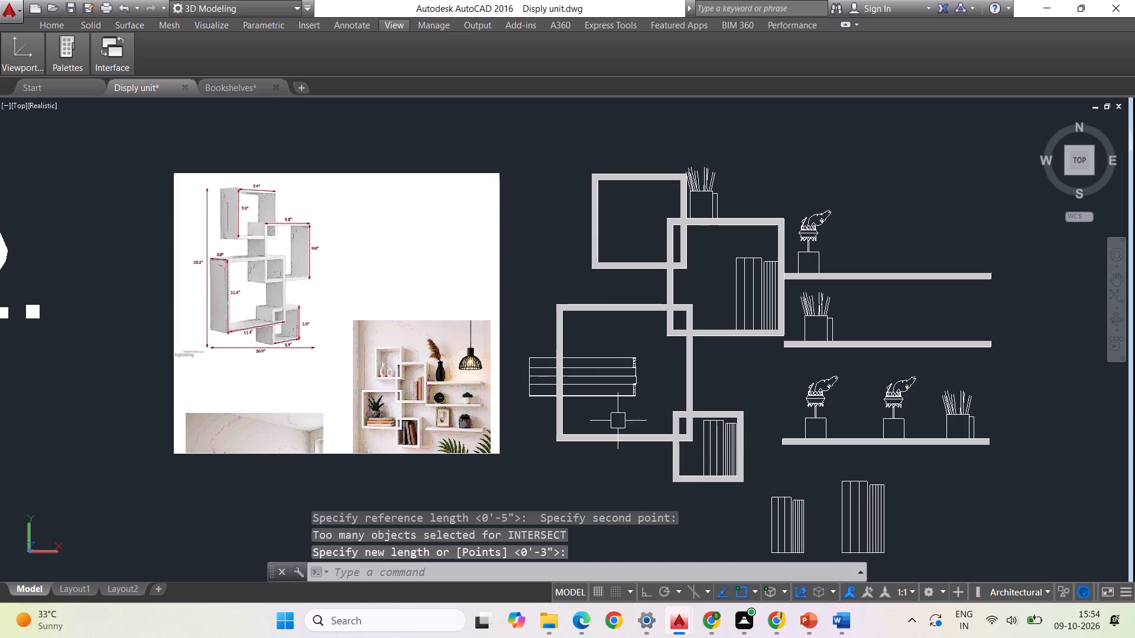
# Group all the lines of the enlarged horizontal book stack.
pyautogui.click(643, 414)
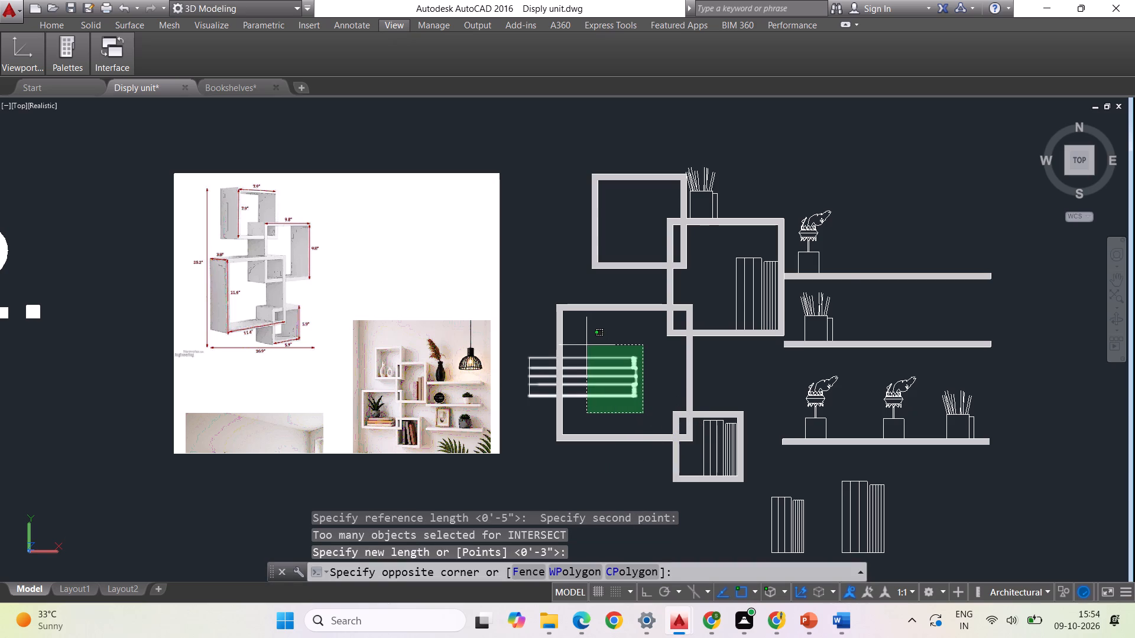
pyautogui.click(587, 346)
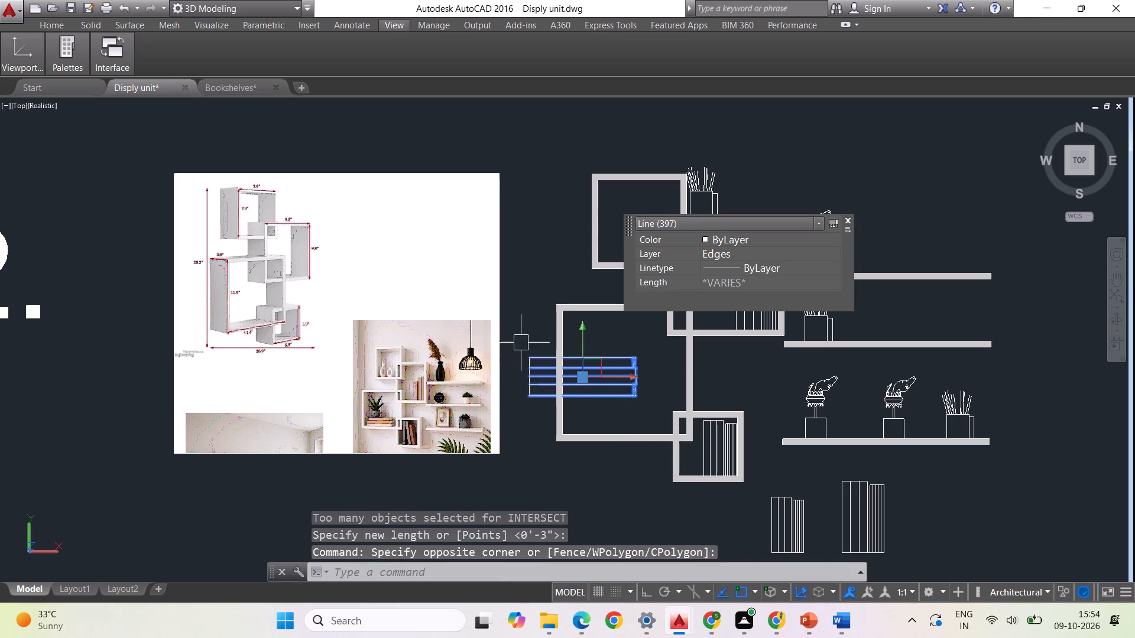
pyautogui.click(521, 336)
pyautogui.click(544, 405)
pyautogui.rightClick(609, 416)
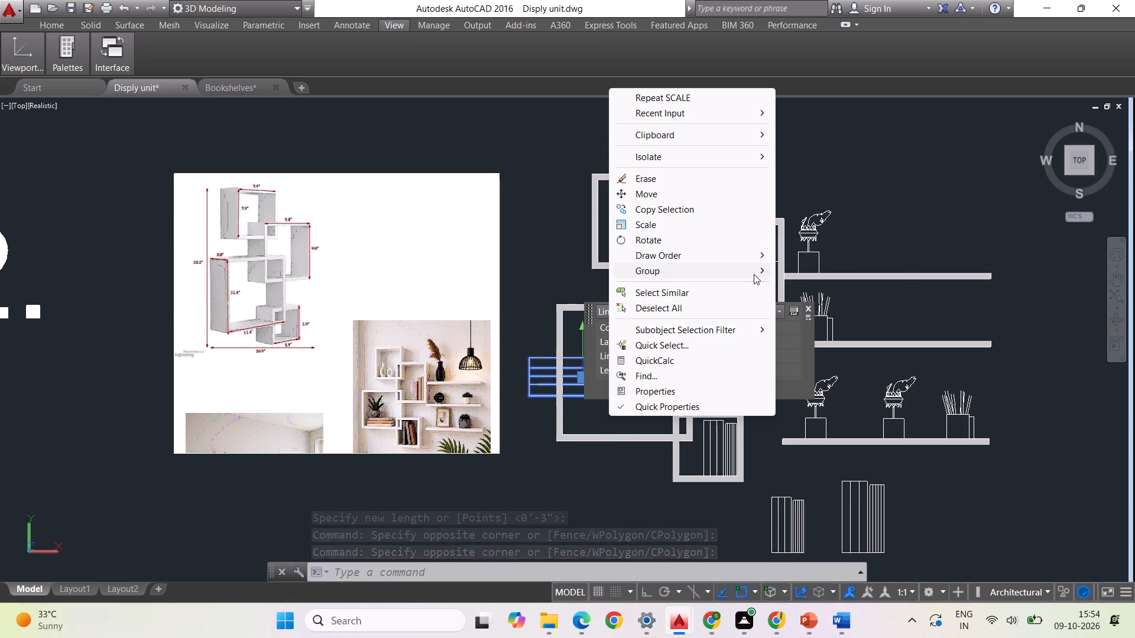
pyautogui.click(813, 273)
# Move the grouped book stack by its bottom-right corner onto the largest box's inner bottom edge, beside the small overlapping box.
pyautogui.click(622, 394)
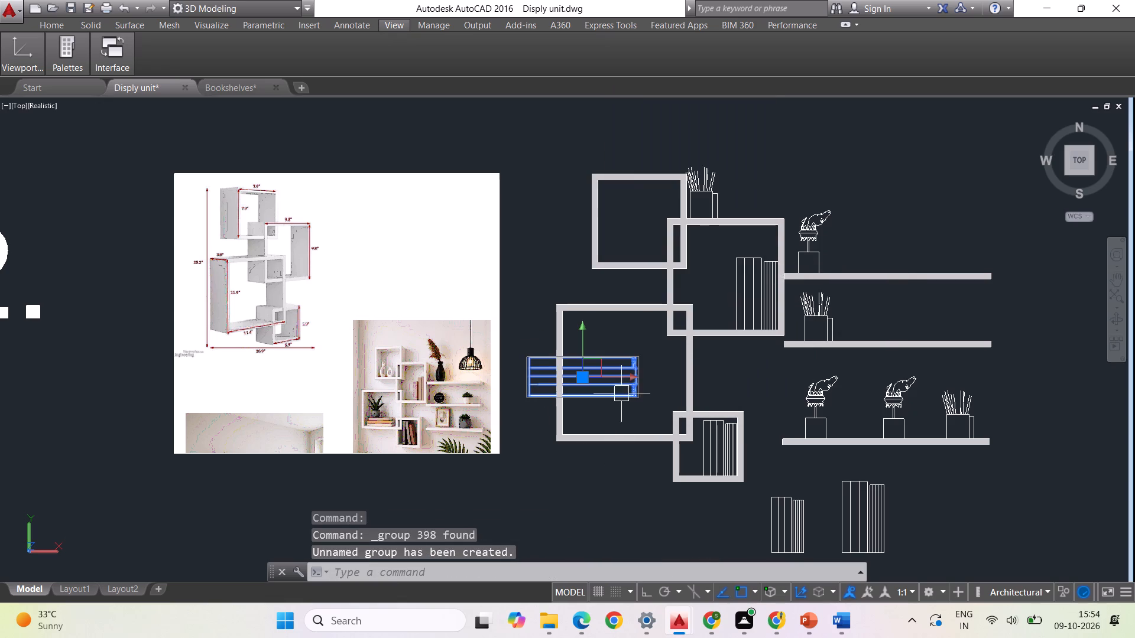
pyautogui.rightClick(620, 393)
pyautogui.click(656, 171)
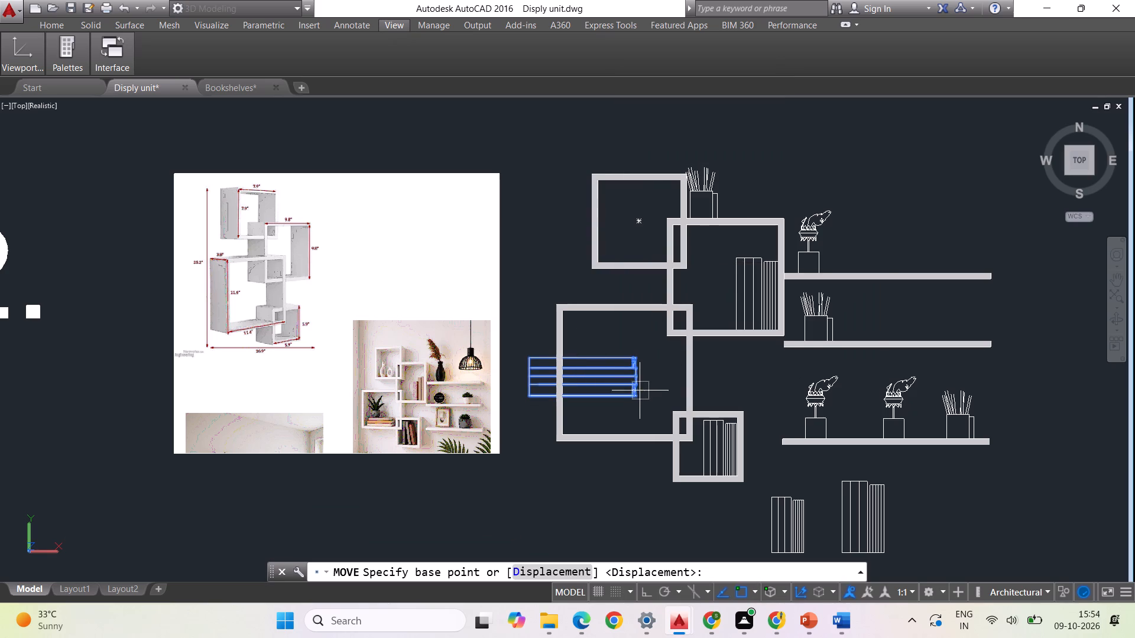
pyautogui.click(638, 396)
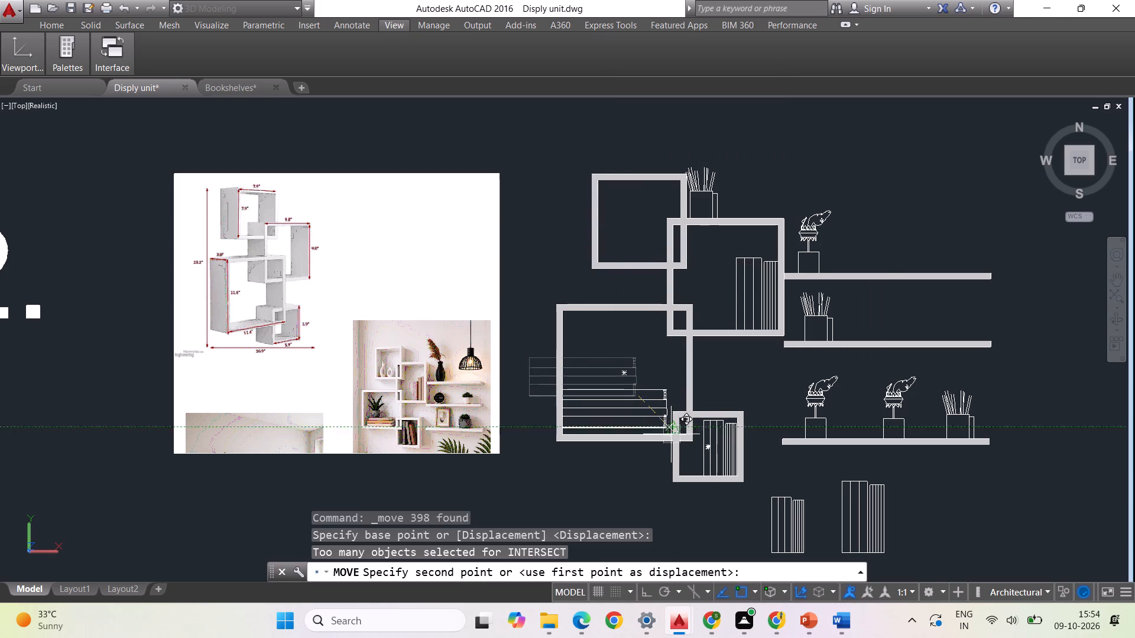
pyautogui.scroll(3, 673, 437)
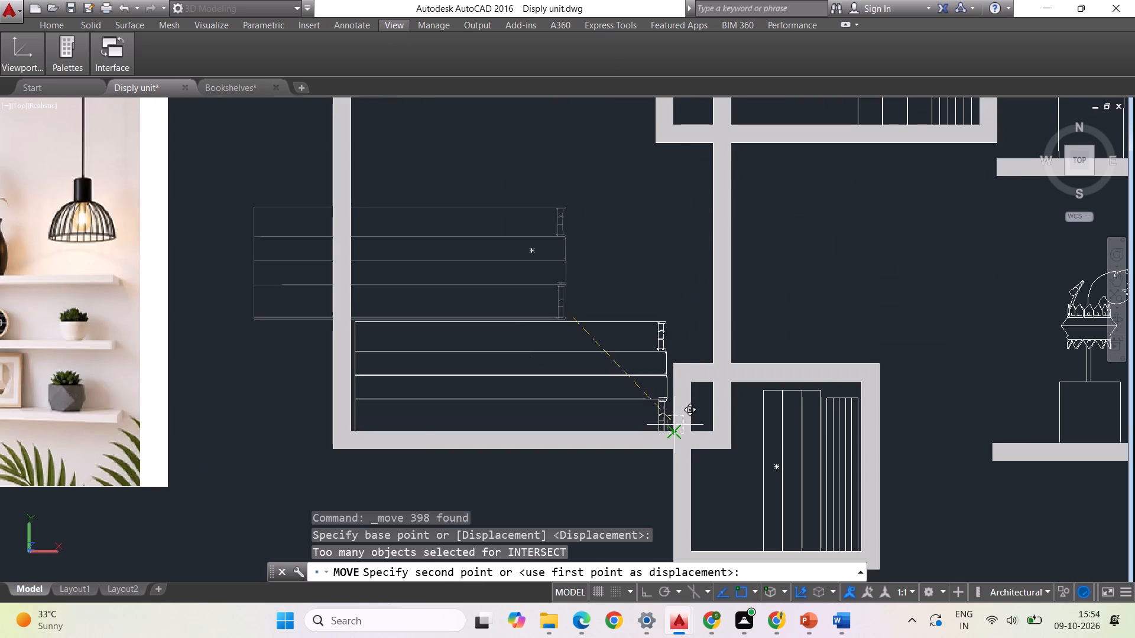
pyautogui.click(675, 426)
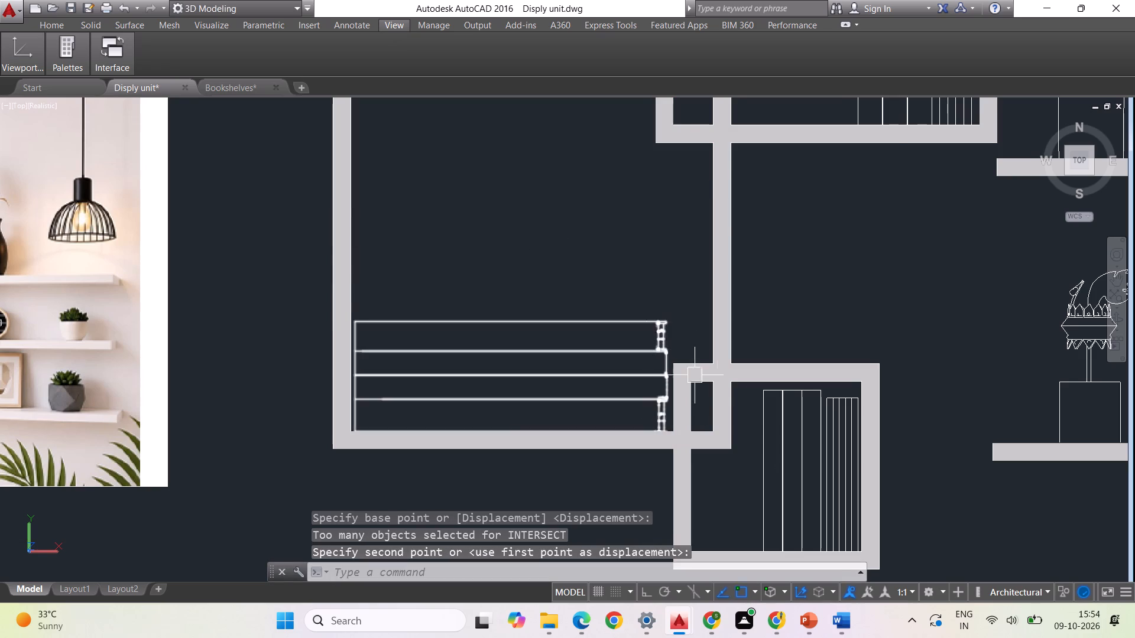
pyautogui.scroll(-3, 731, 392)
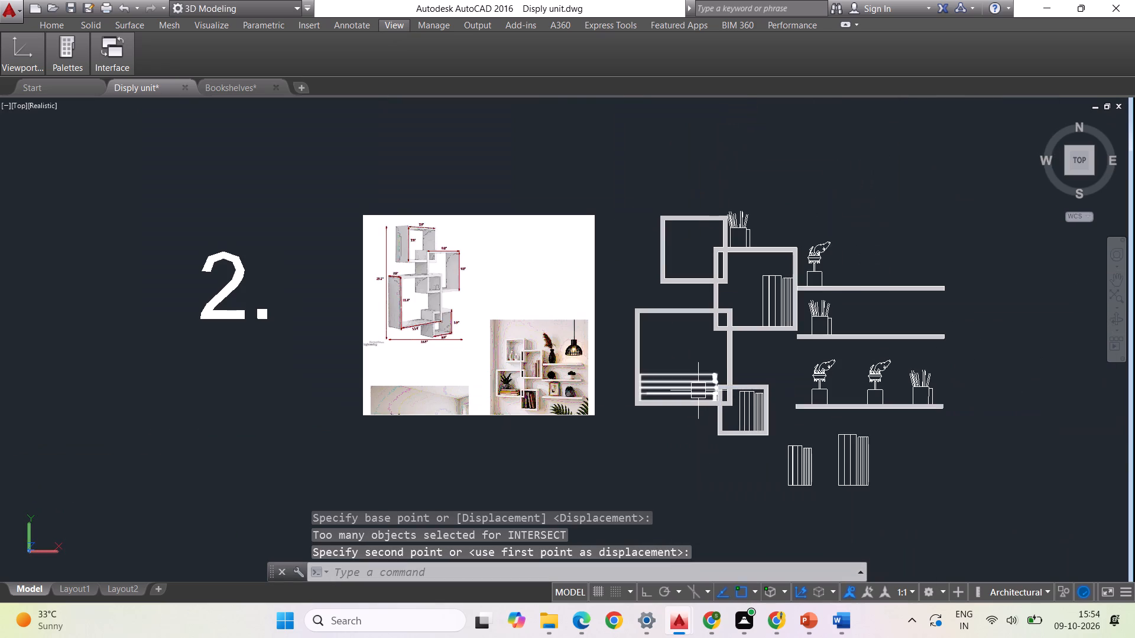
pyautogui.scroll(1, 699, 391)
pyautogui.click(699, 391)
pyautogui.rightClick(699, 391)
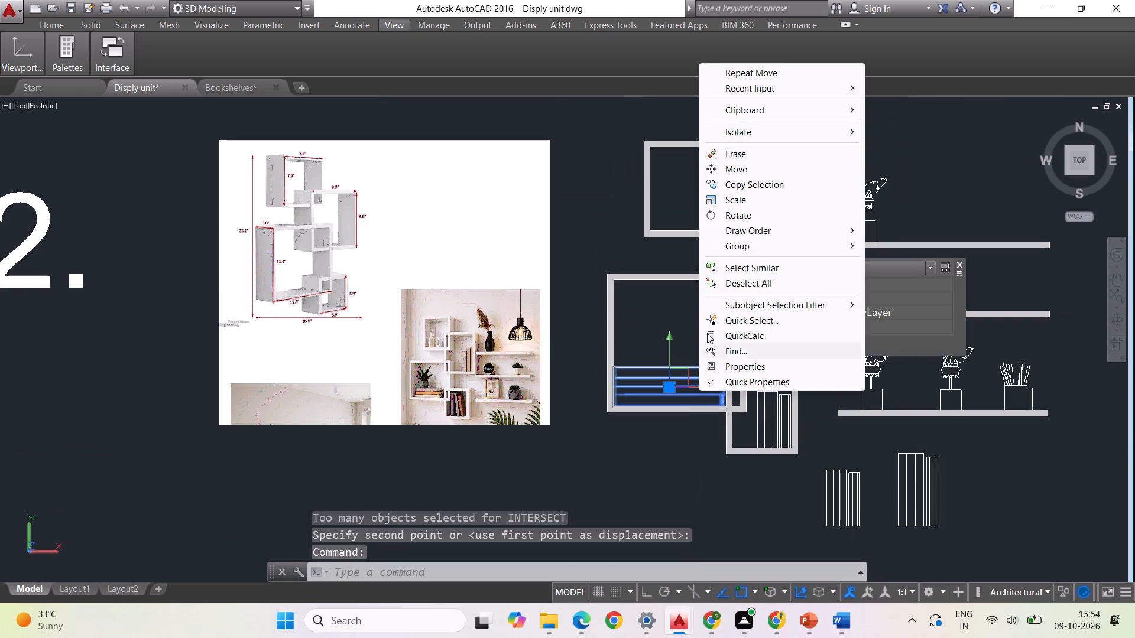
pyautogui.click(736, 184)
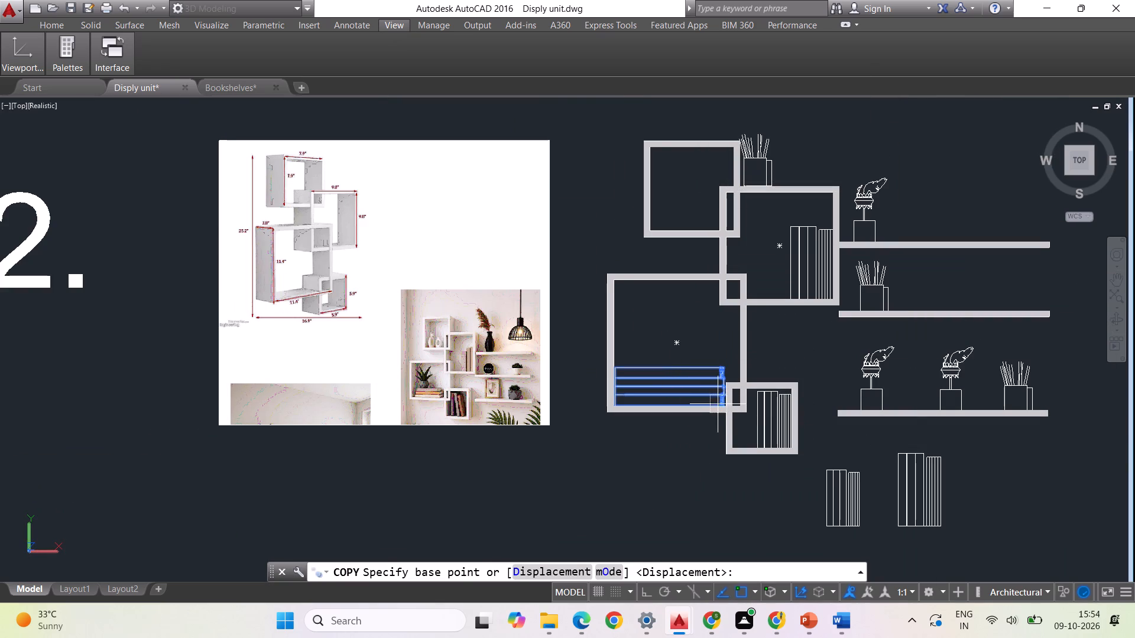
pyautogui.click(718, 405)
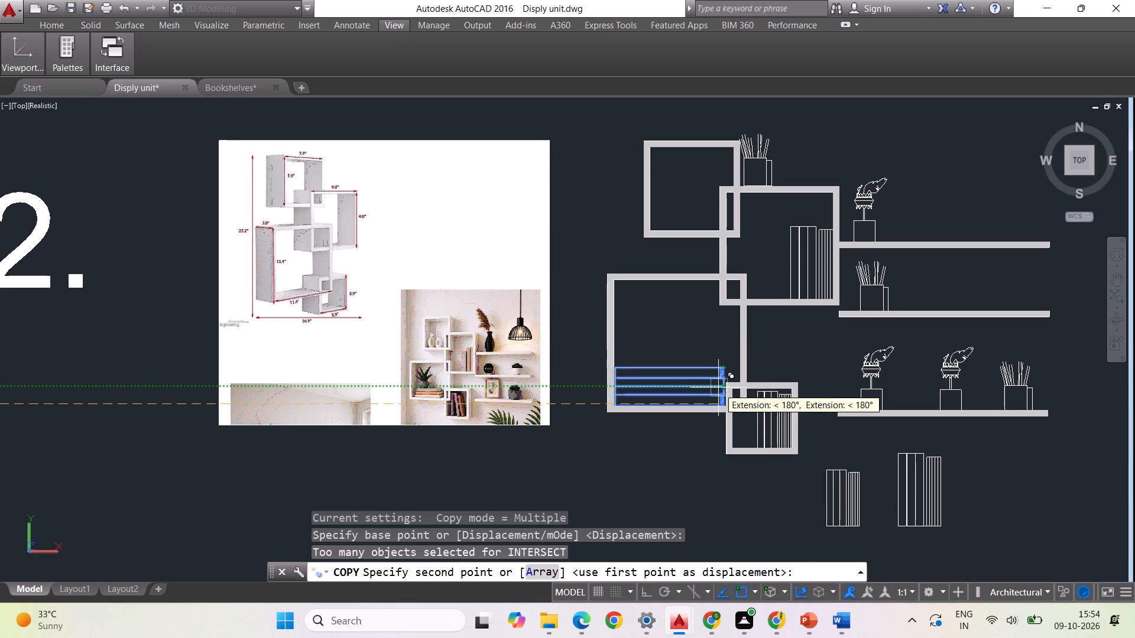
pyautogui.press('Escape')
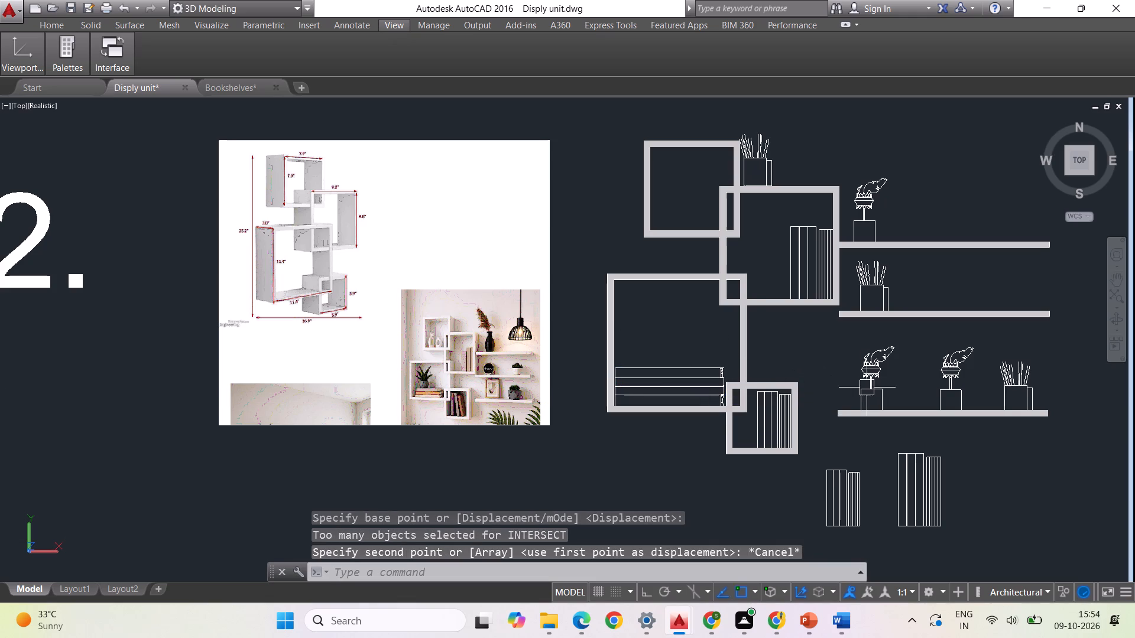
# Copy the lowest shelf's left ornament by its base corner onto the top of the horizontal book stack in the largest box.
pyautogui.click(868, 389)
pyautogui.rightClick(868, 389)
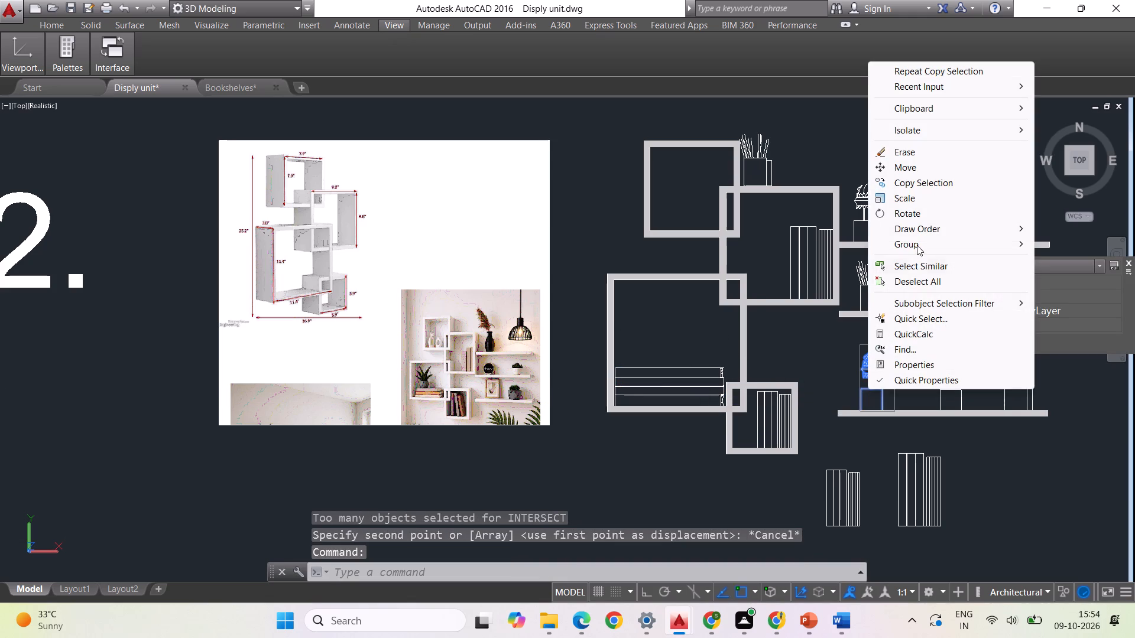
pyautogui.click(926, 187)
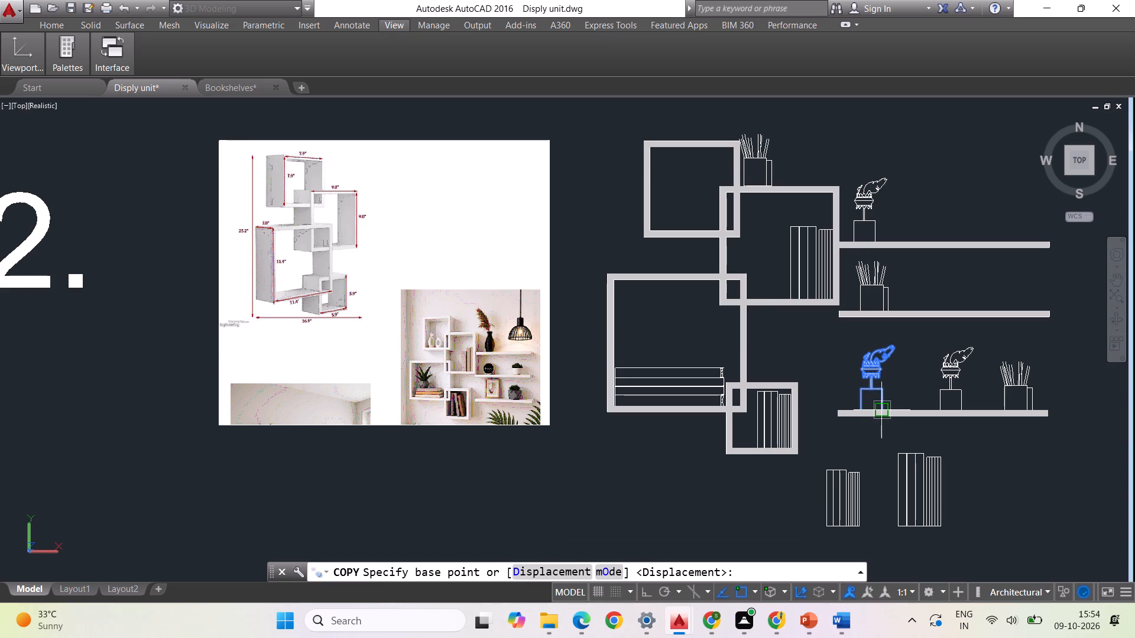
pyautogui.click(880, 411)
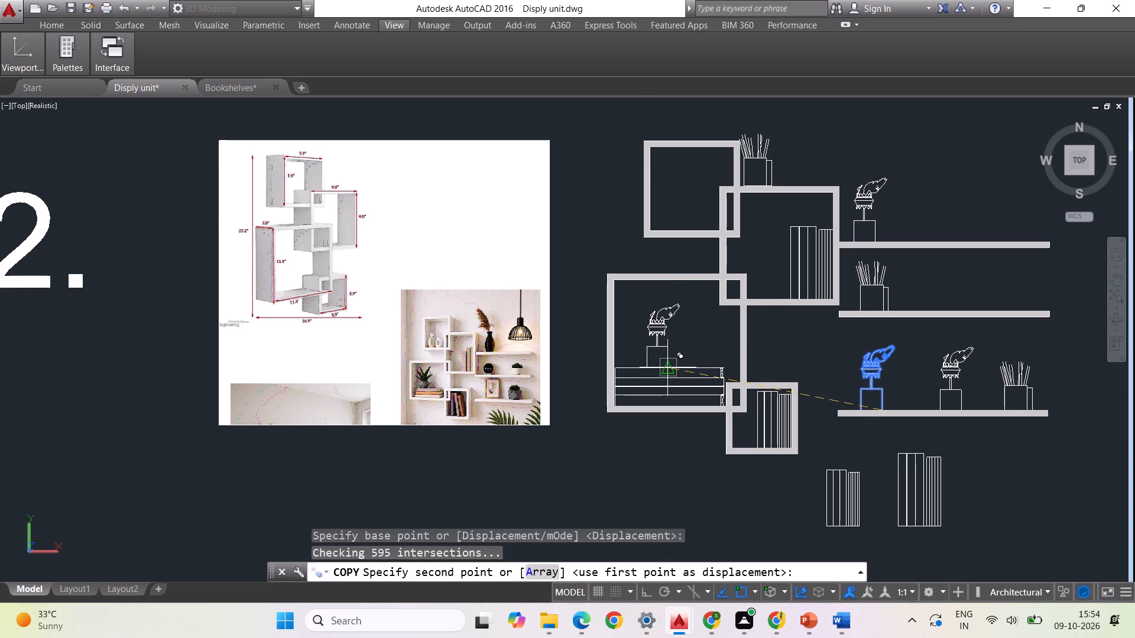
pyautogui.scroll(1, 666, 364)
pyautogui.click(645, 369)
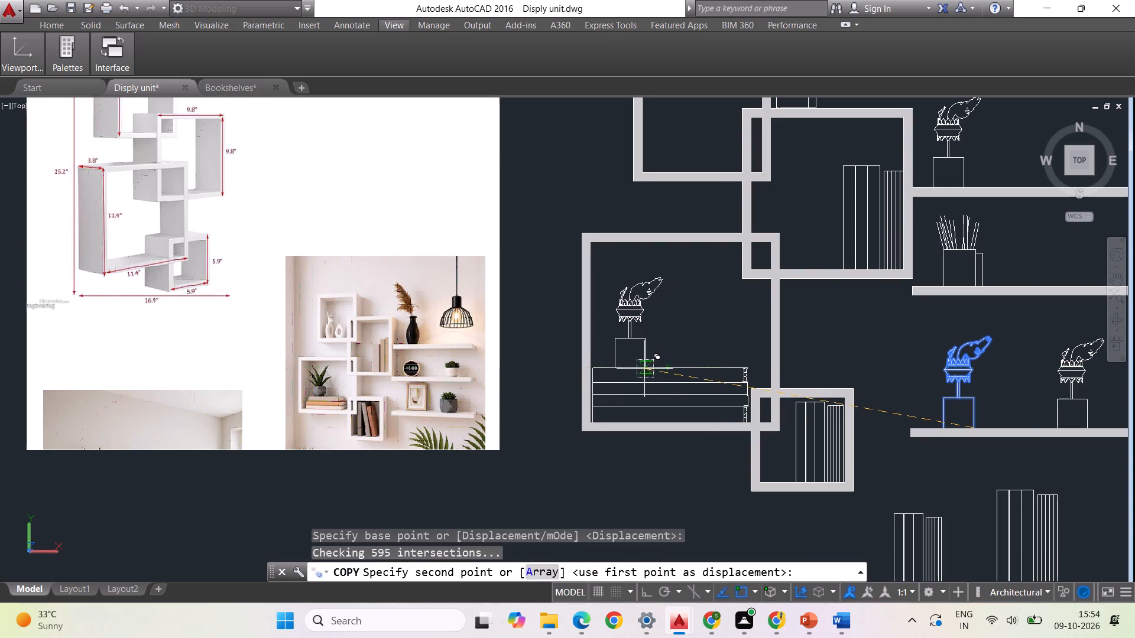
pyautogui.press('Escape')
pyautogui.scroll(-1, 596, 453)
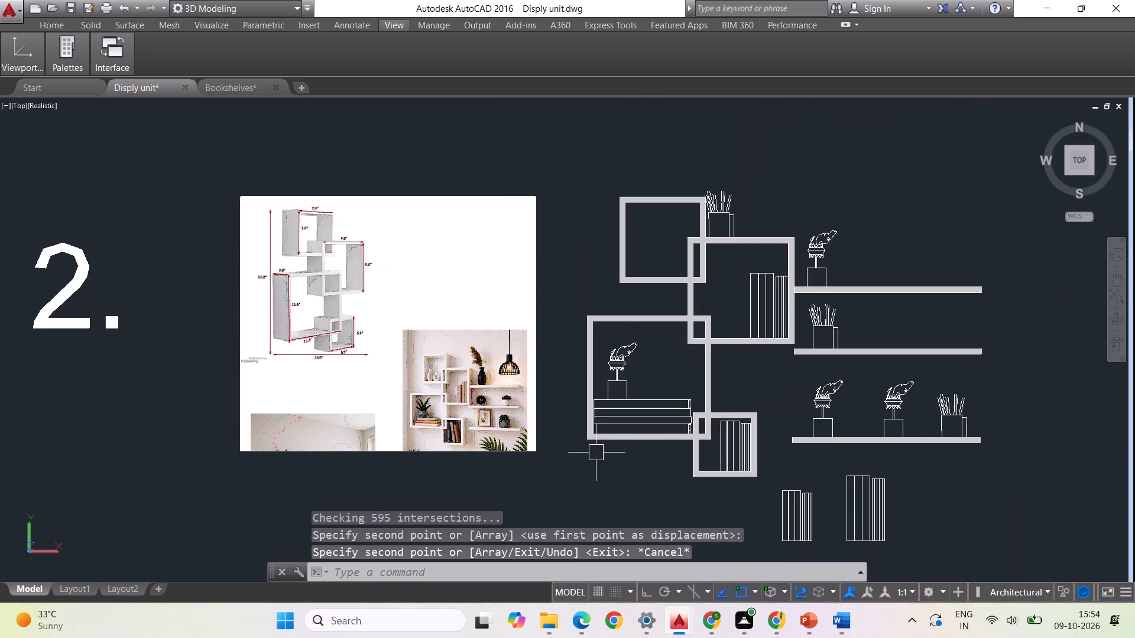
# Save the display unit drawing.
pyautogui.hotkey('ctrl', 's')
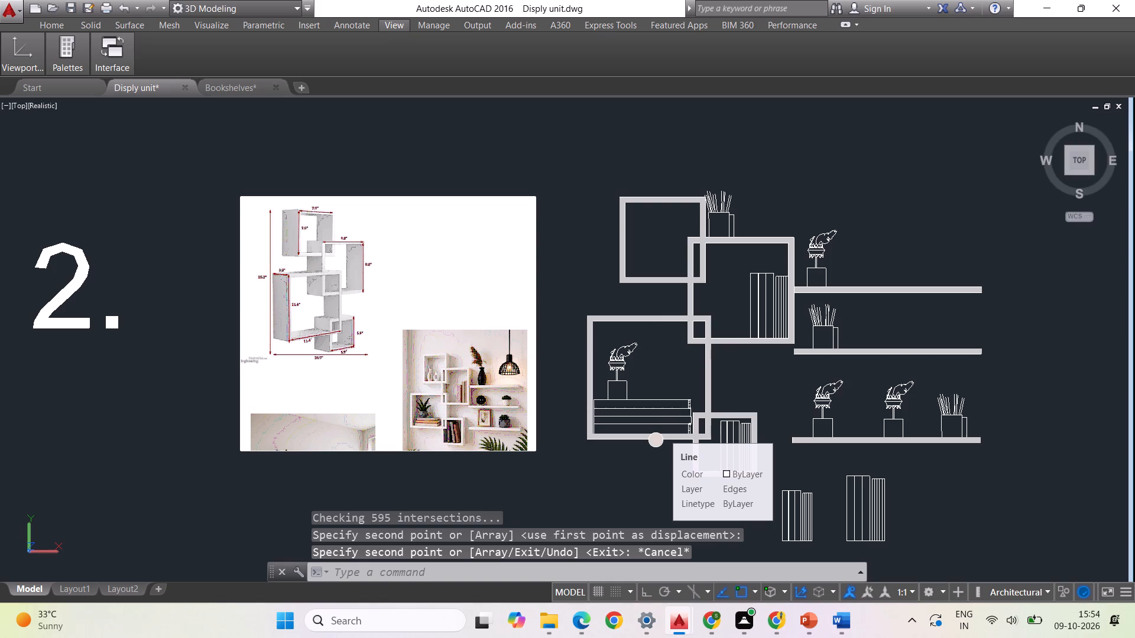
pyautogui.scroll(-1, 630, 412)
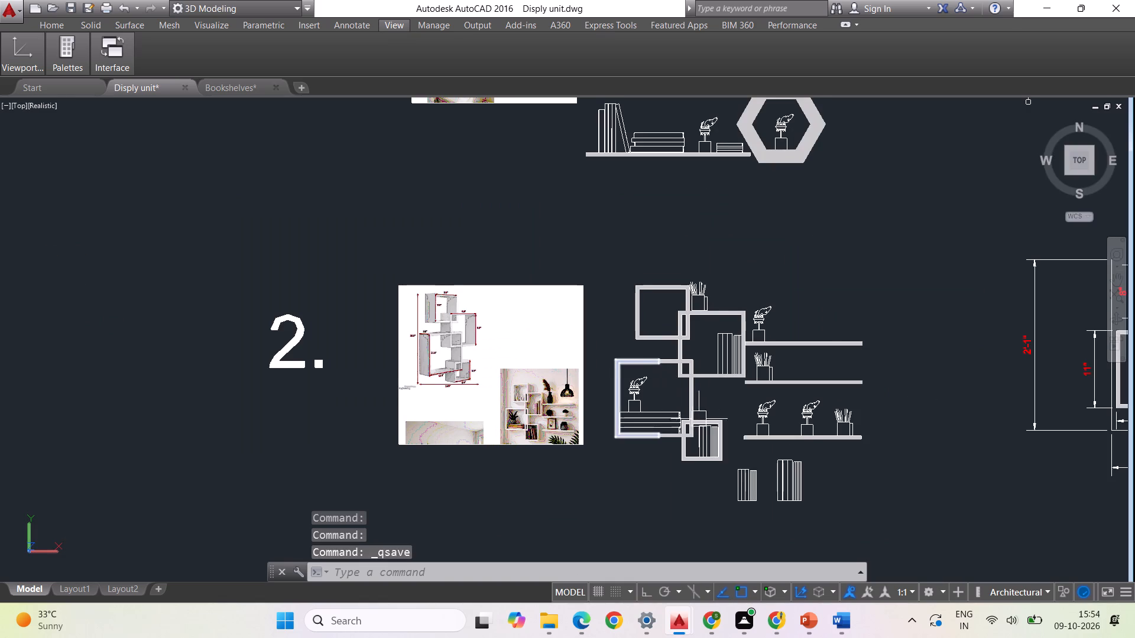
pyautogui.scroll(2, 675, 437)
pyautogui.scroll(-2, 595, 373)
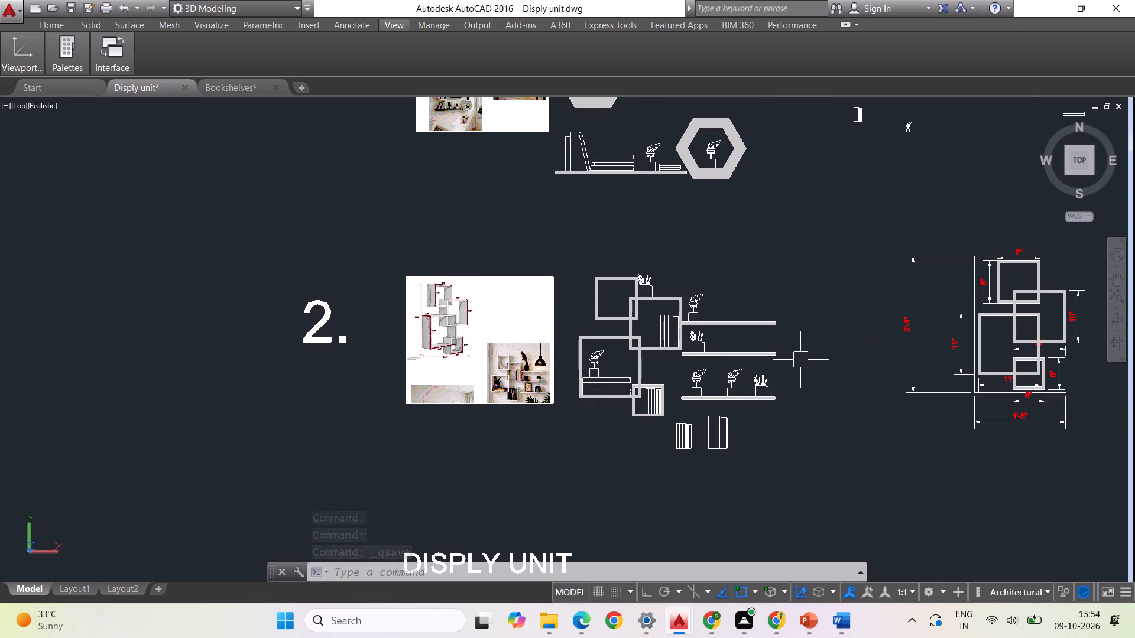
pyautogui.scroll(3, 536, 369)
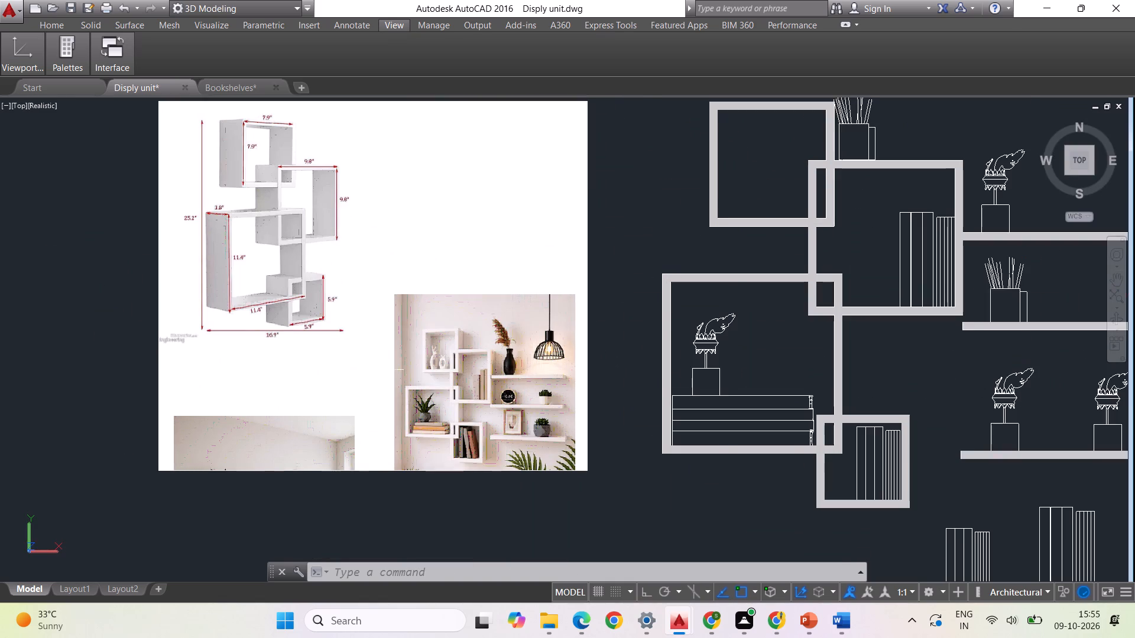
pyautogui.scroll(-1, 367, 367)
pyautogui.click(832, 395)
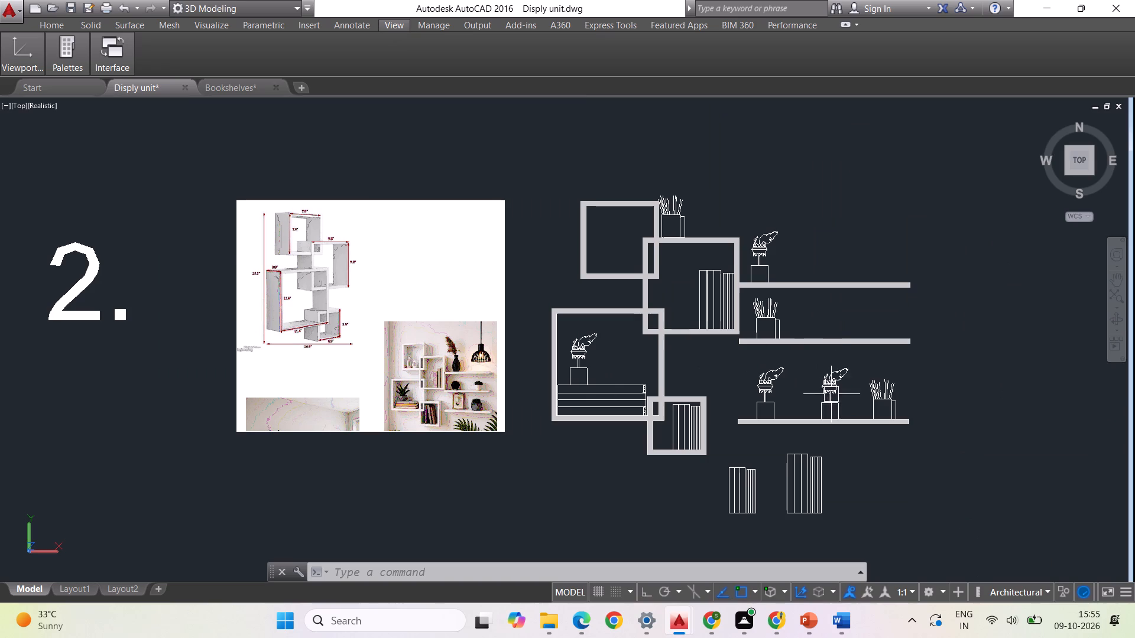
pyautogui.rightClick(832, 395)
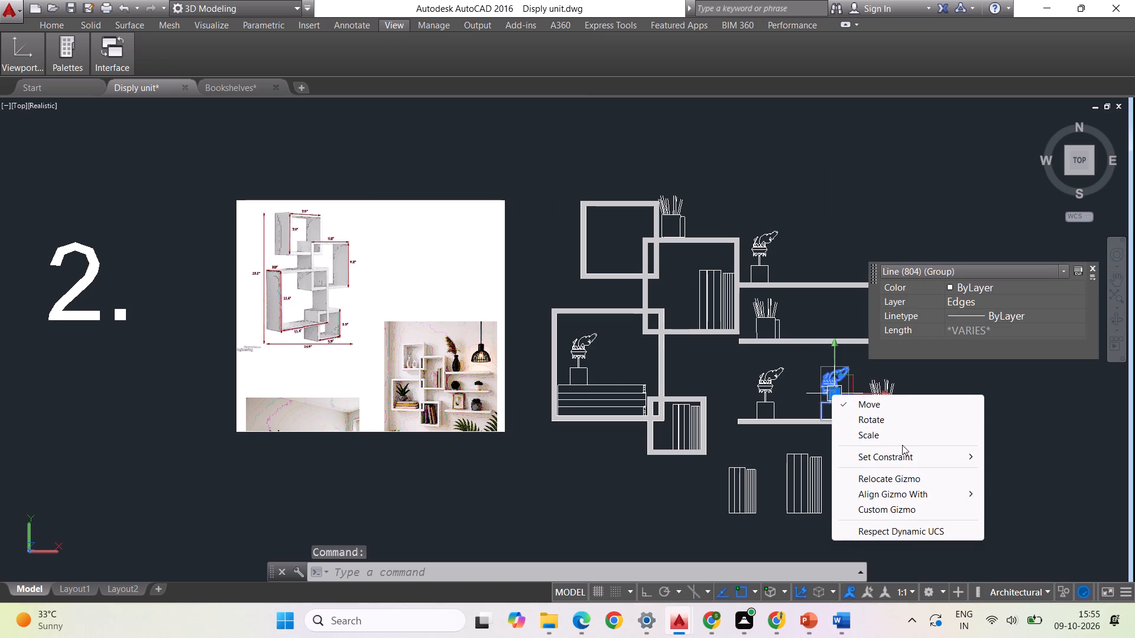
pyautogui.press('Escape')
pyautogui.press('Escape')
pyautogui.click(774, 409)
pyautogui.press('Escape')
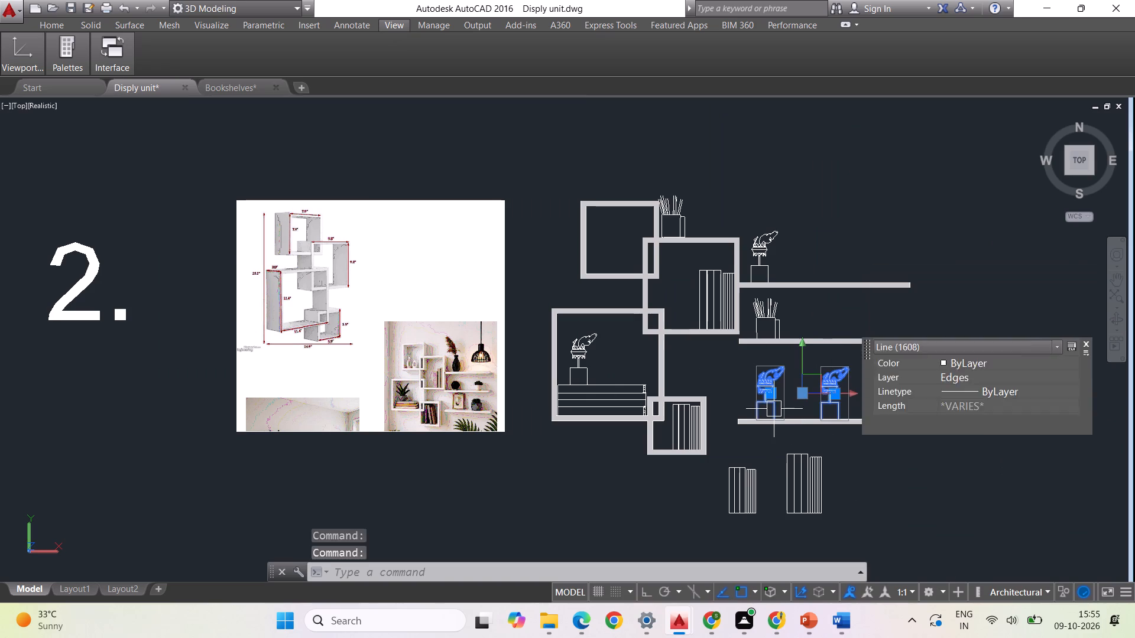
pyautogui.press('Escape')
# Copy the lowest shelf's left ornament by its base corner onto the middle shelf, near the shelf's right end.
pyautogui.click(775, 405)
pyautogui.rightClick(775, 405)
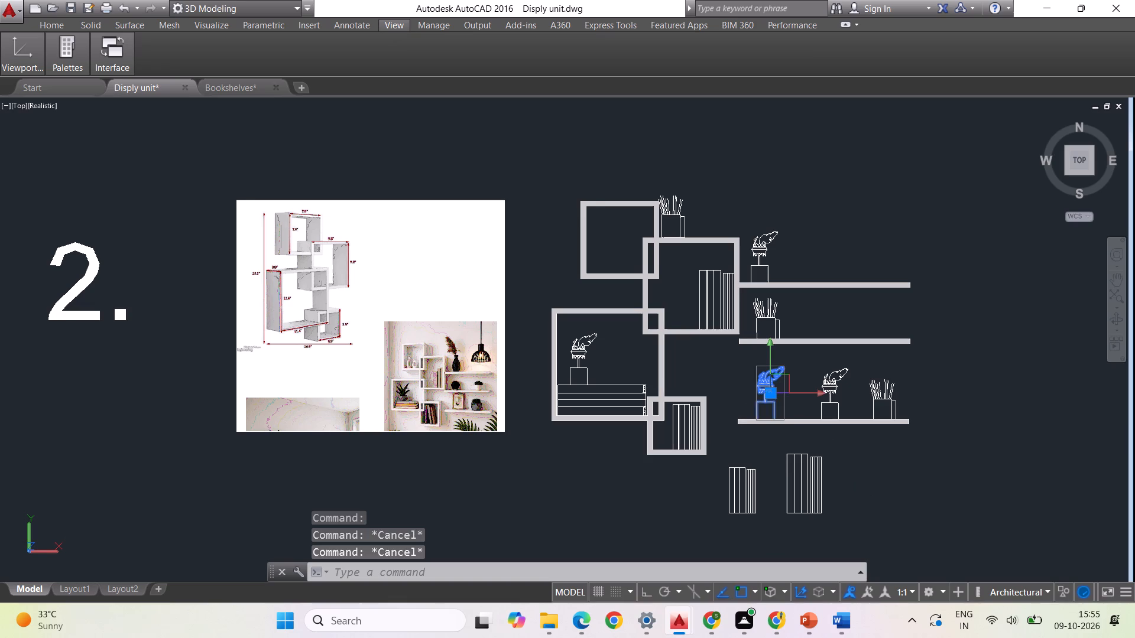
pyautogui.click(836, 198)
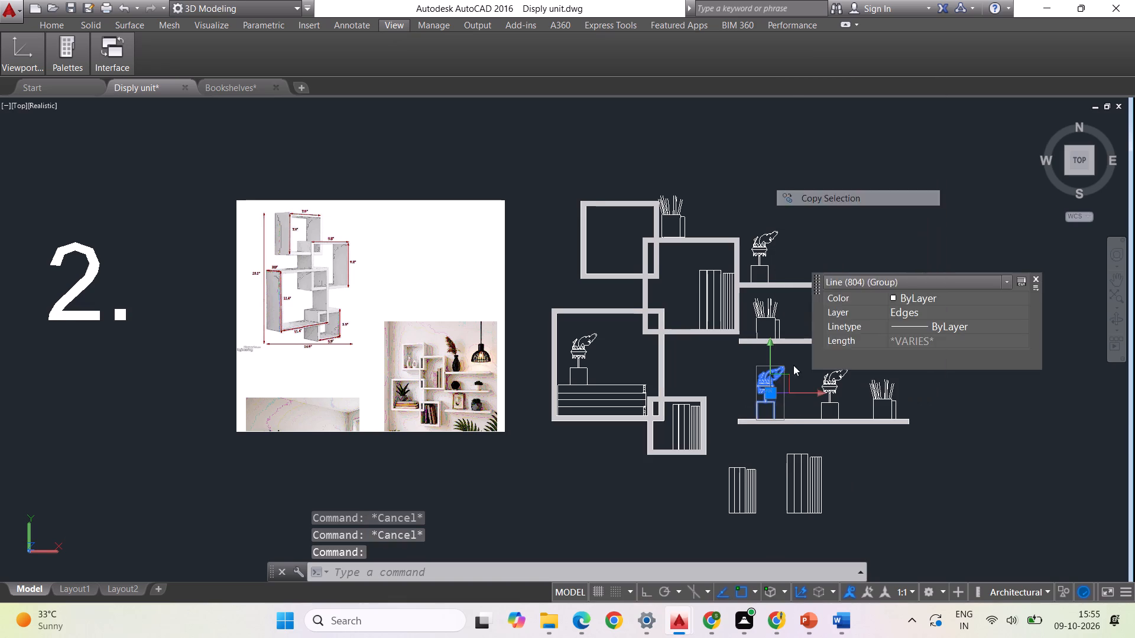
pyautogui.click(774, 419)
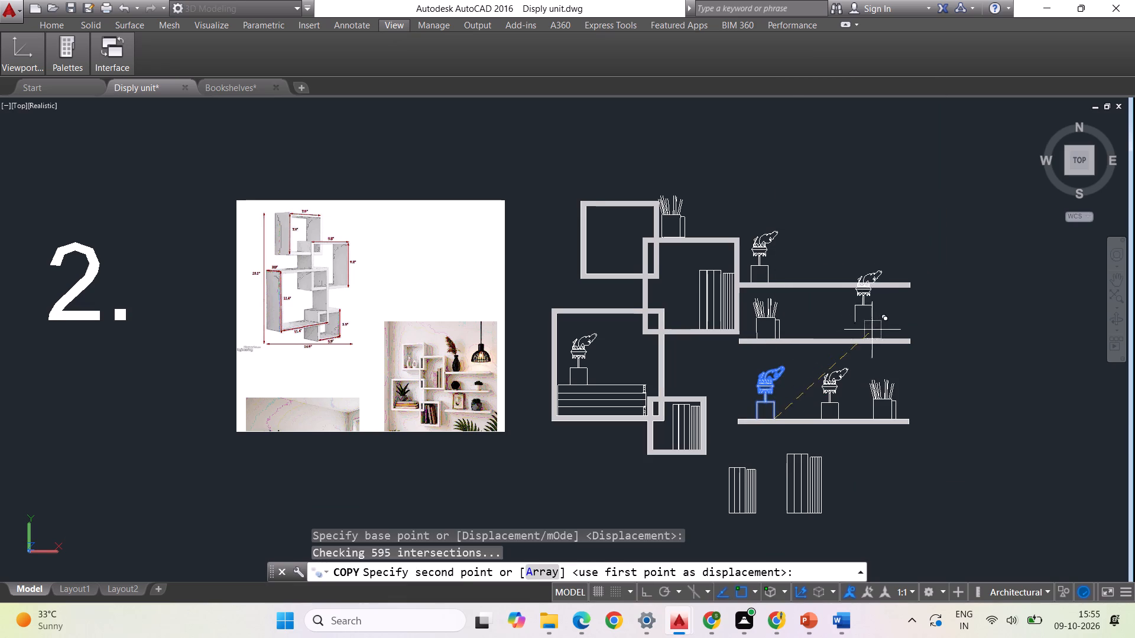
pyautogui.scroll(2, 871, 331)
pyautogui.click(880, 350)
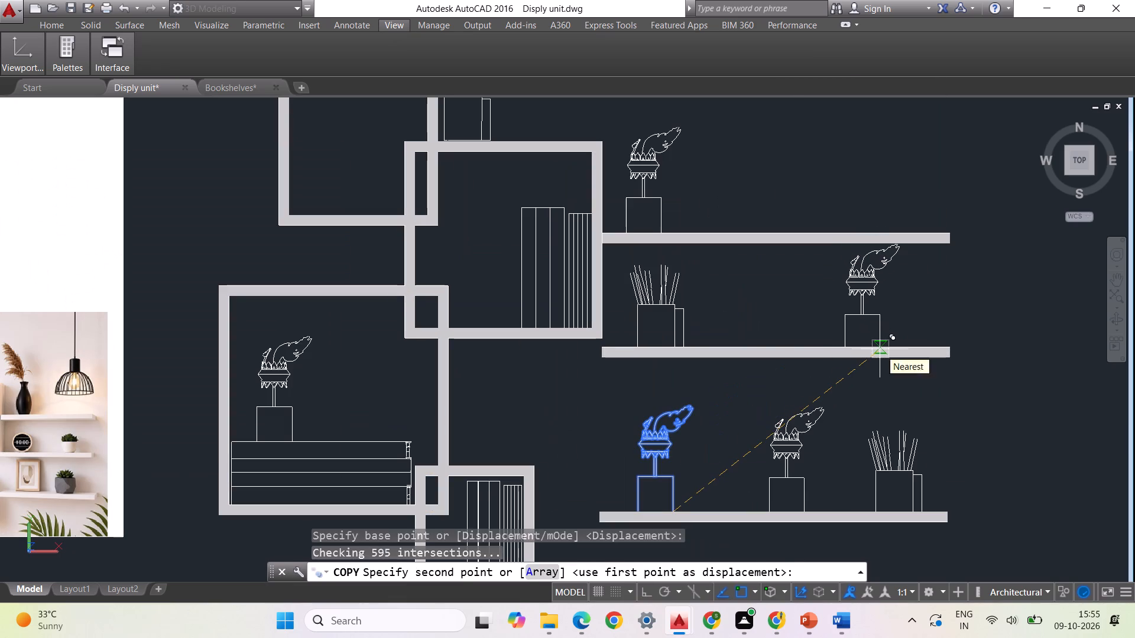
pyautogui.press('Escape')
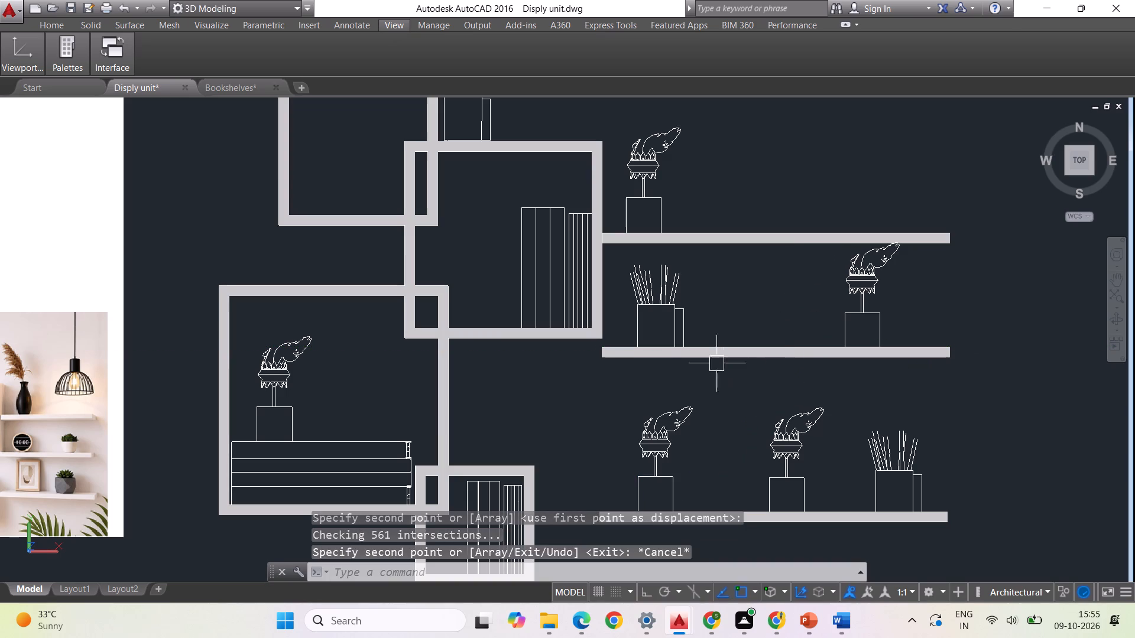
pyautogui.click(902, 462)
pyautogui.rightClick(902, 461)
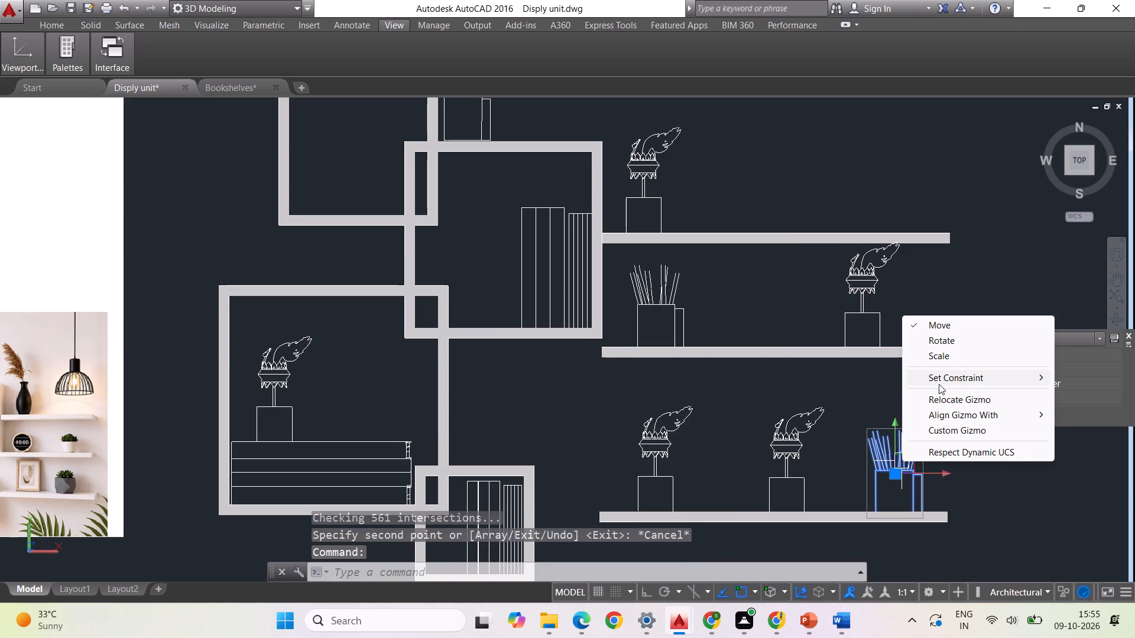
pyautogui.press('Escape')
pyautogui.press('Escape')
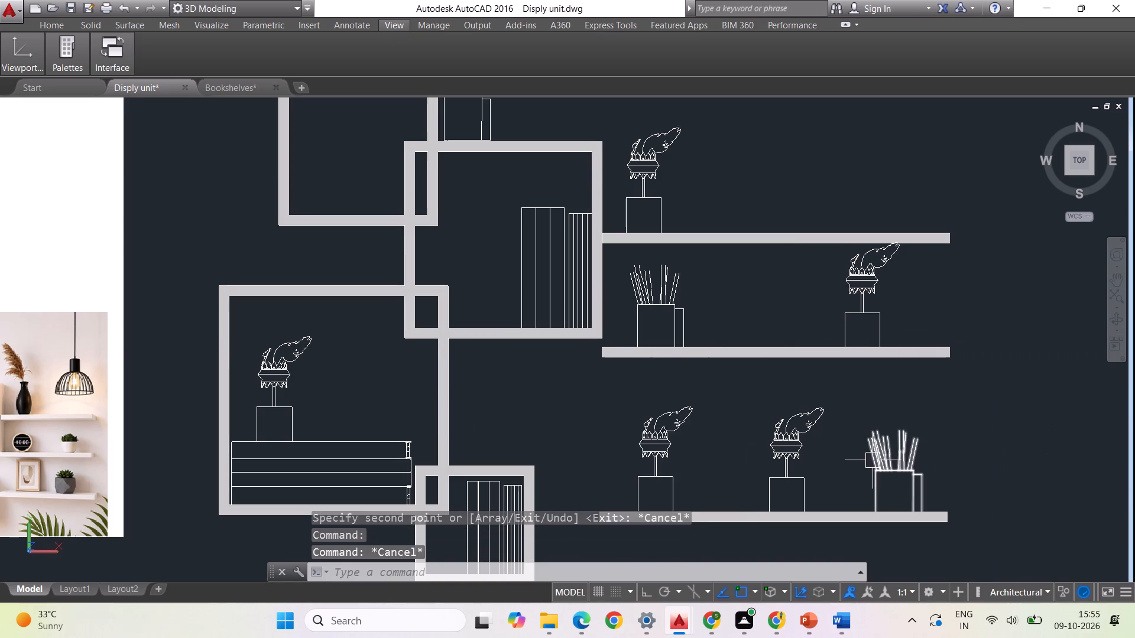
# Copy the lowest shelf's pencil holder by its bottom-right corner onto the top shelf, near the shelf's right end.
pyautogui.click(873, 461)
pyautogui.rightClick(872, 463)
pyautogui.click(927, 252)
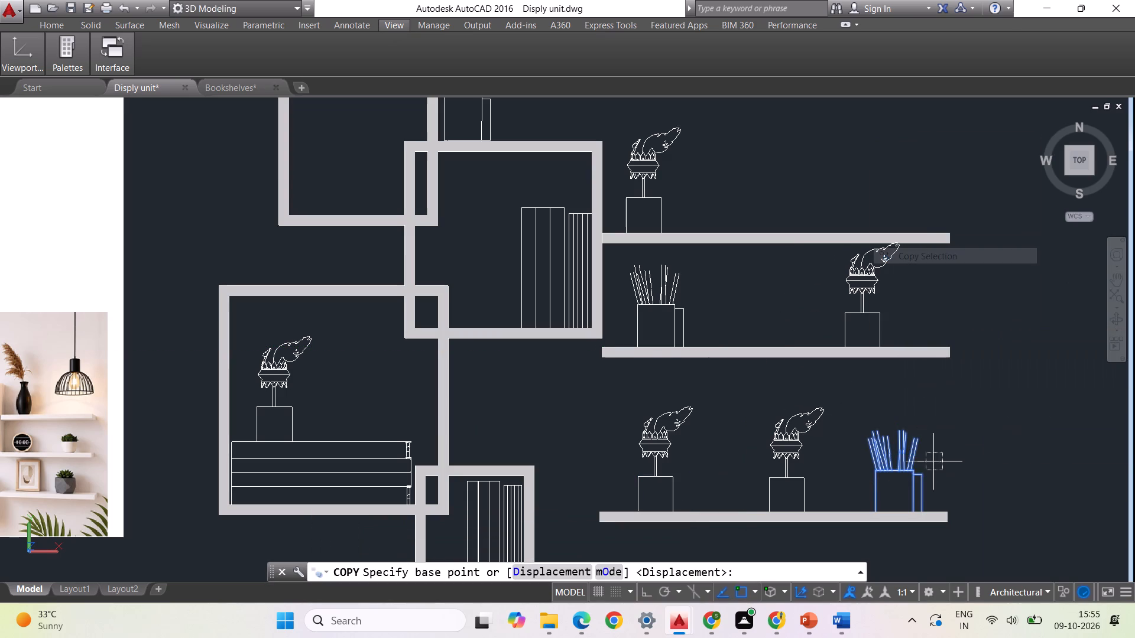
pyautogui.click(928, 510)
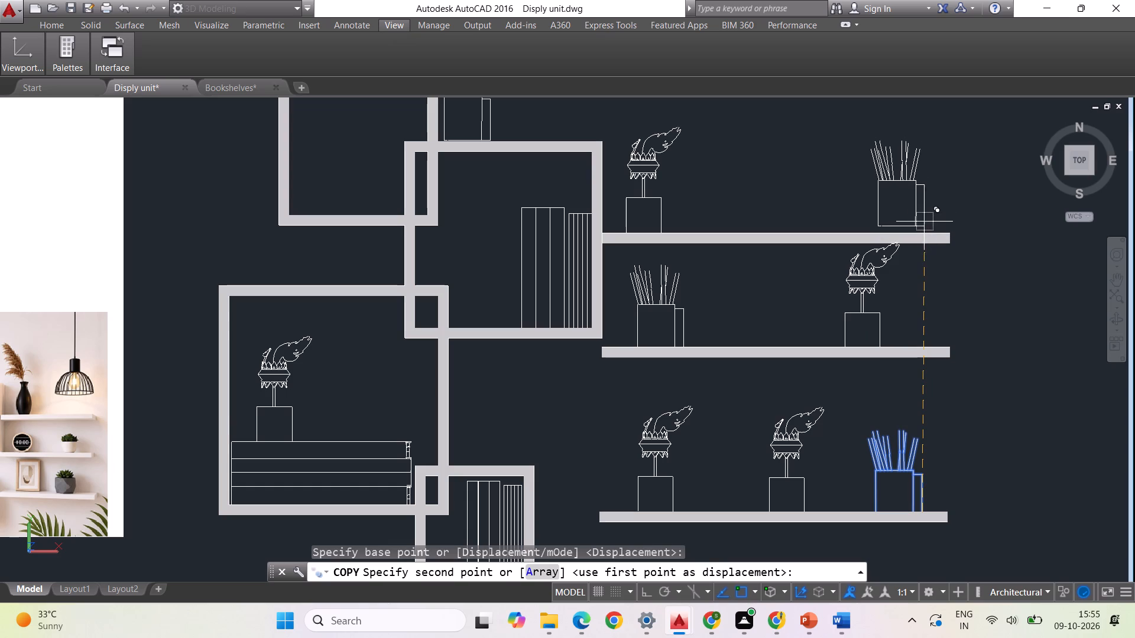
pyautogui.scroll(3, 923, 222)
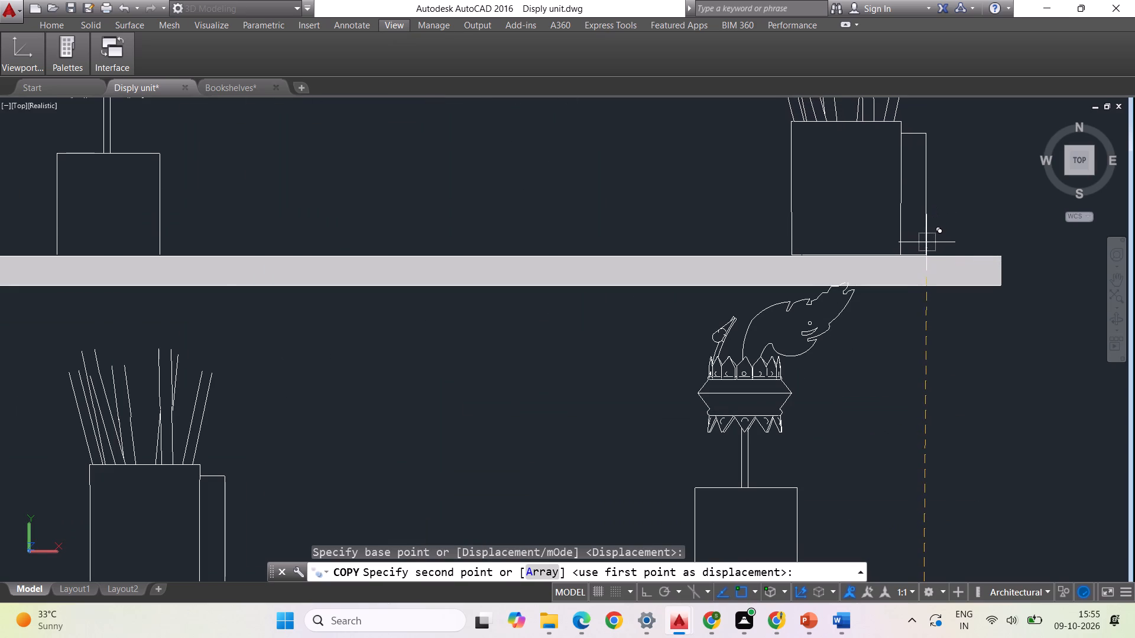
pyautogui.click(928, 244)
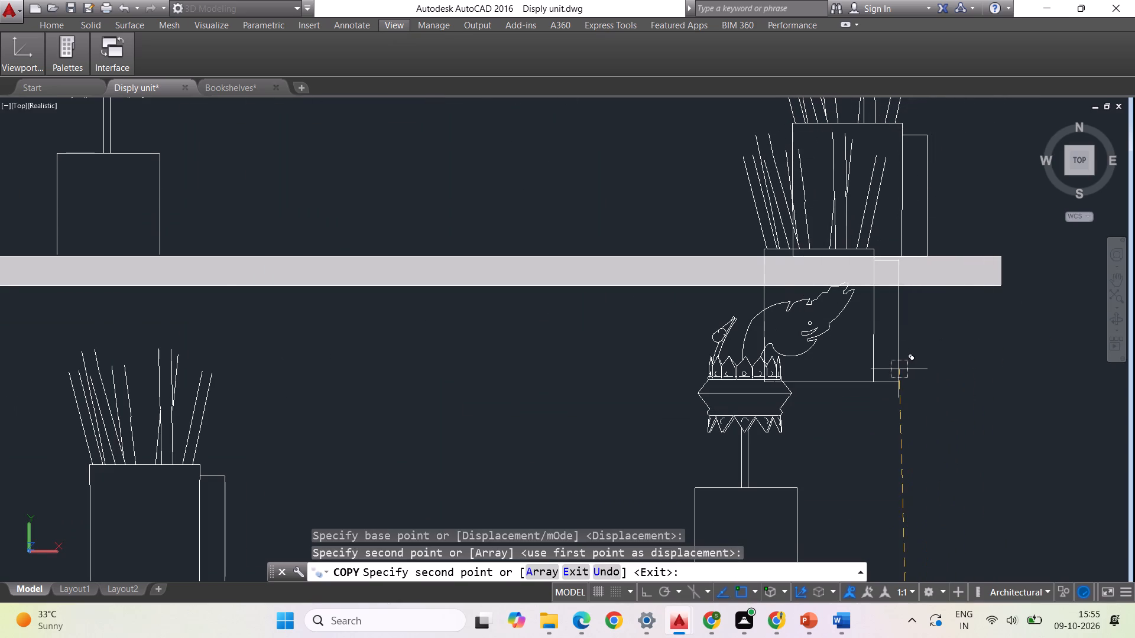
pyautogui.press('Escape')
pyautogui.scroll(-2, 898, 370)
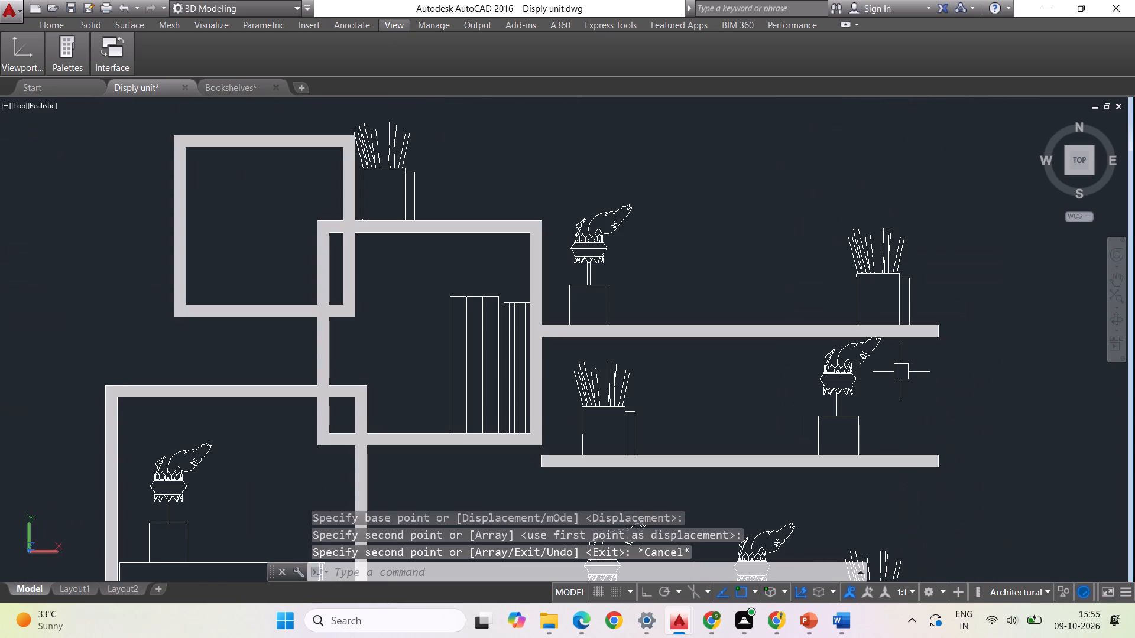
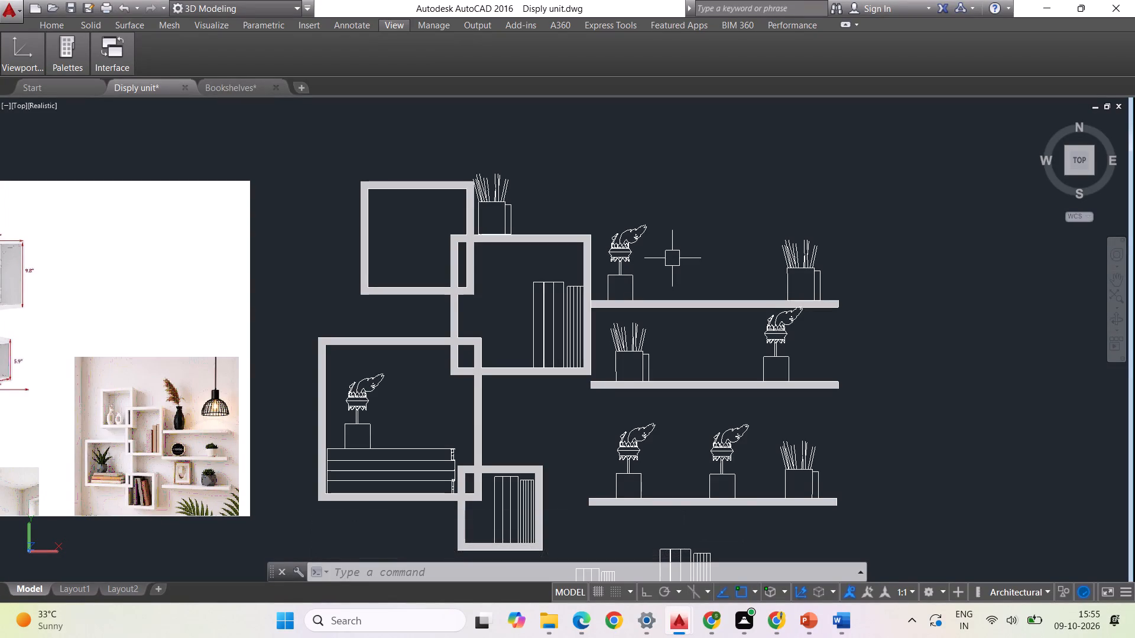
# Start a Hatch for the first display unit's decor, using the SOLID pattern and the green colour 19,103,52.
pyautogui.scroll(-2, 673, 259)
pyautogui.scroll(-1, 698, 323)
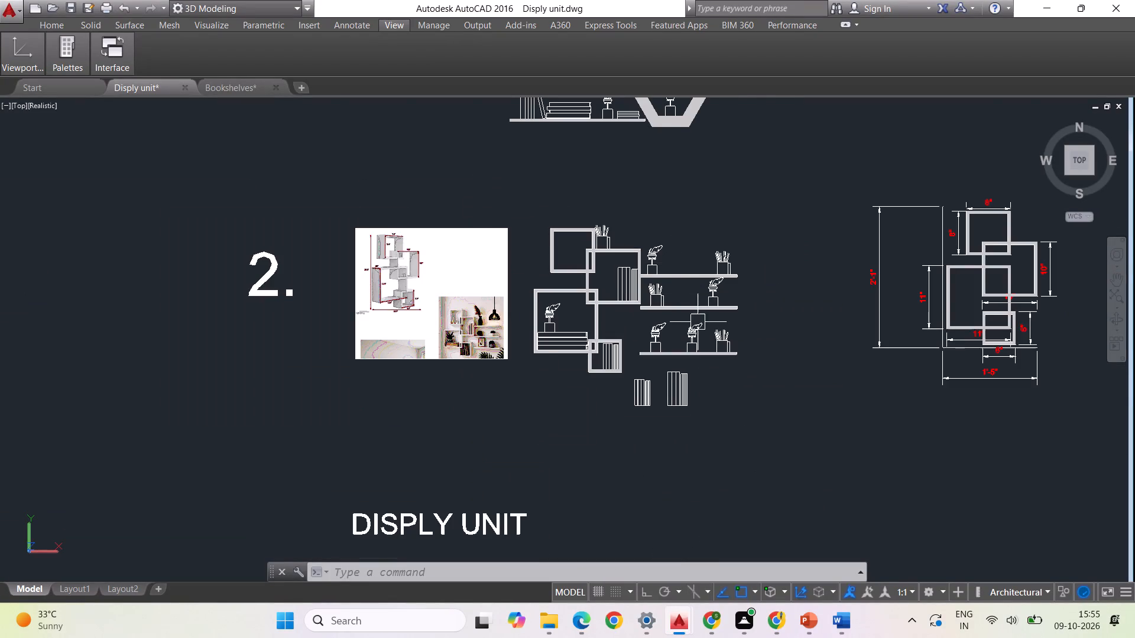
pyautogui.scroll(-1, 716, 338)
pyautogui.scroll(1, 680, 250)
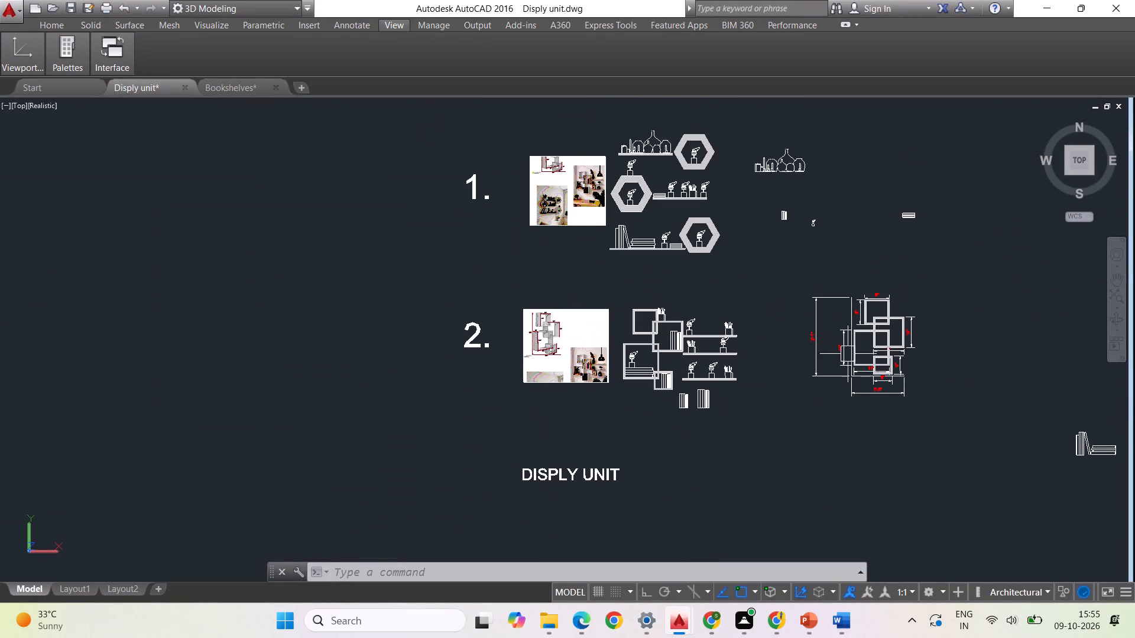
pyautogui.scroll(1, 657, 147)
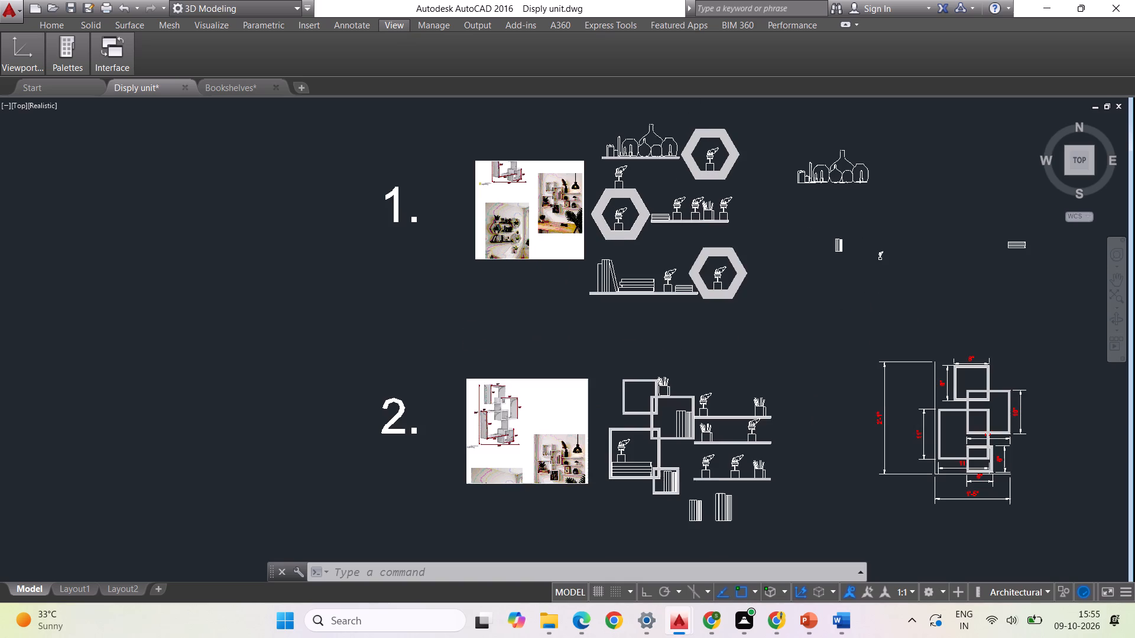
pyautogui.scroll(1, 657, 147)
pyautogui.scroll(3, 592, 217)
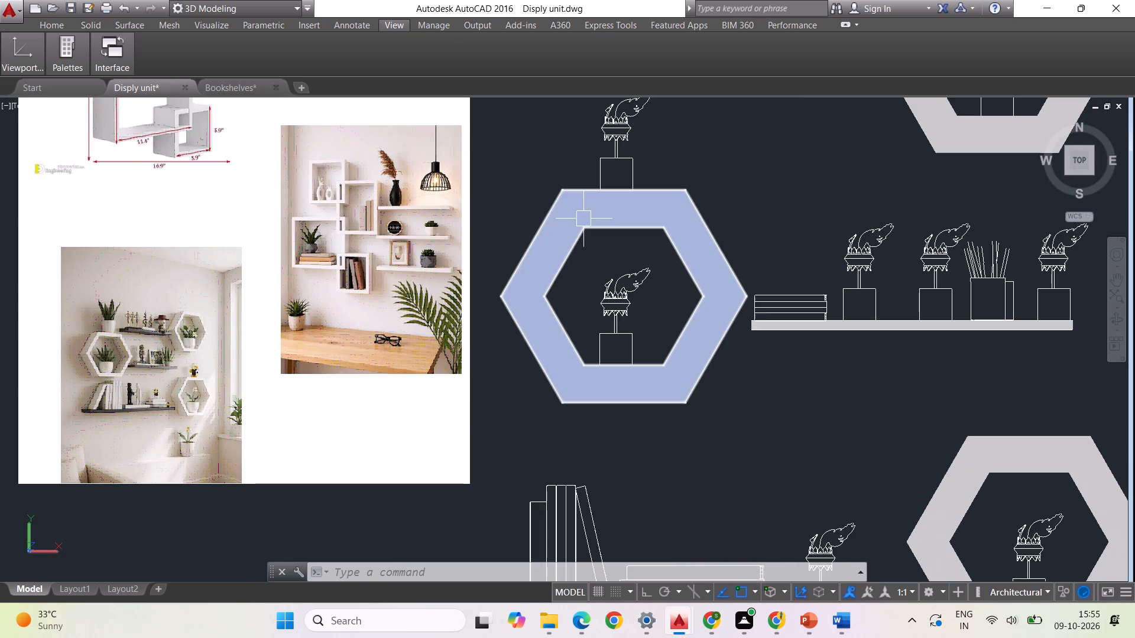
pyautogui.scroll(-2, 541, 256)
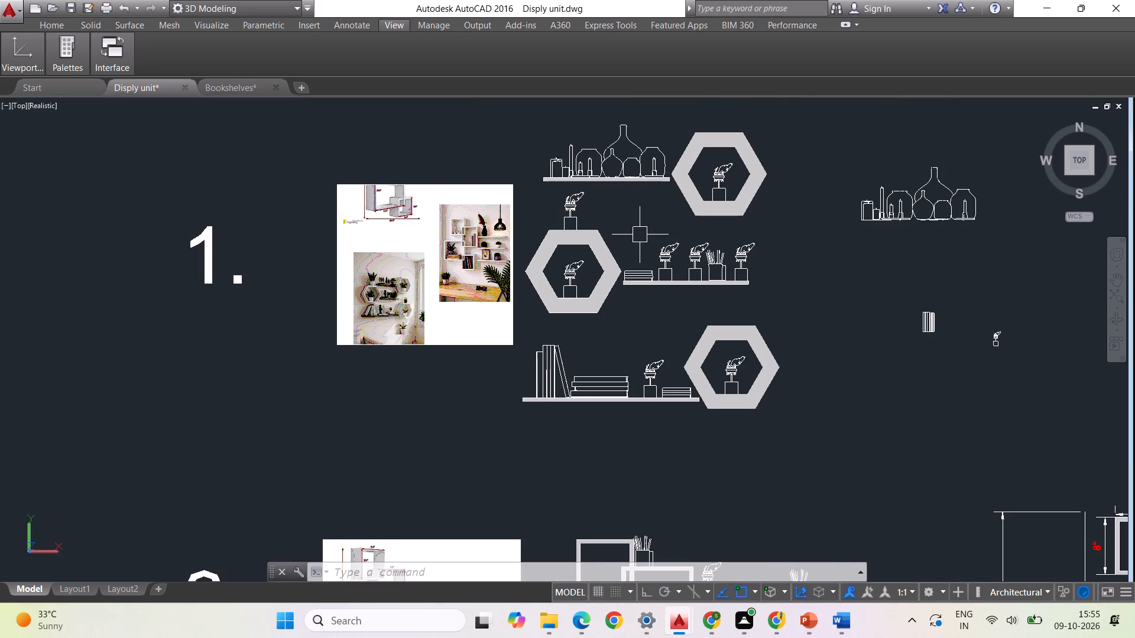
pyautogui.write('HATCH')
pyautogui.press('Return')
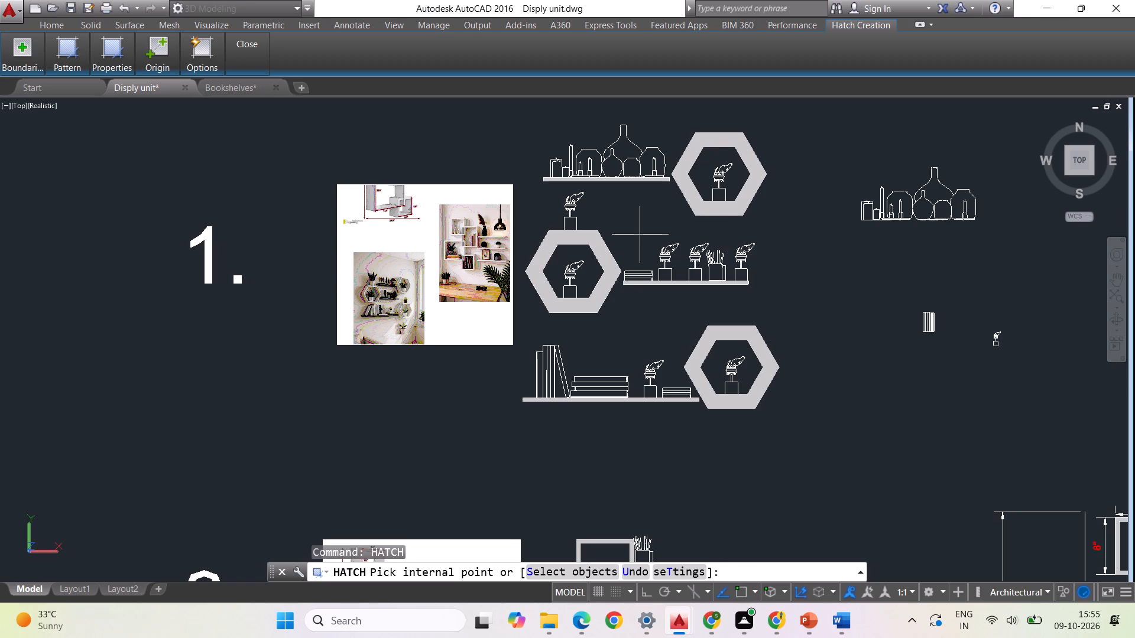
pyautogui.click(73, 64)
pyautogui.click(74, 103)
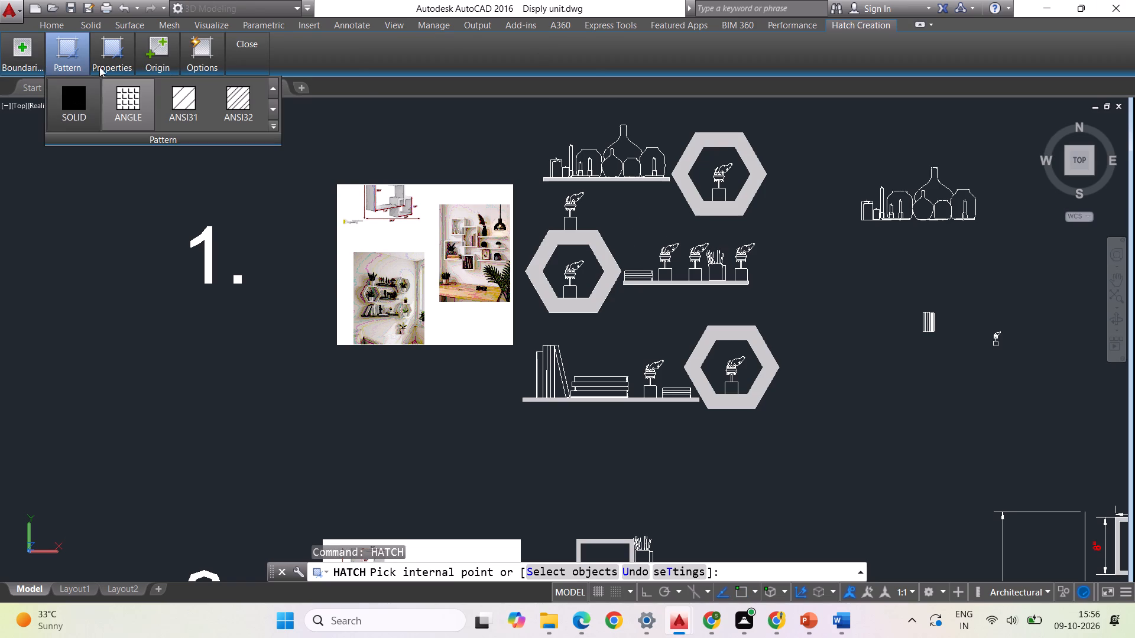
pyautogui.click(113, 64)
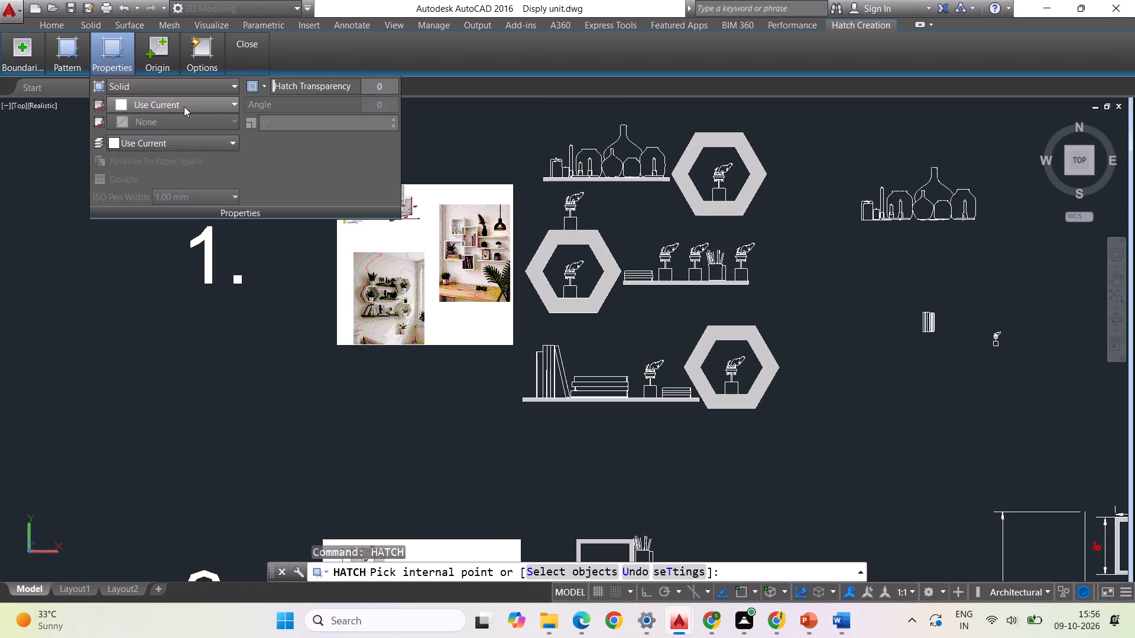
pyautogui.click(229, 109)
pyautogui.click(222, 183)
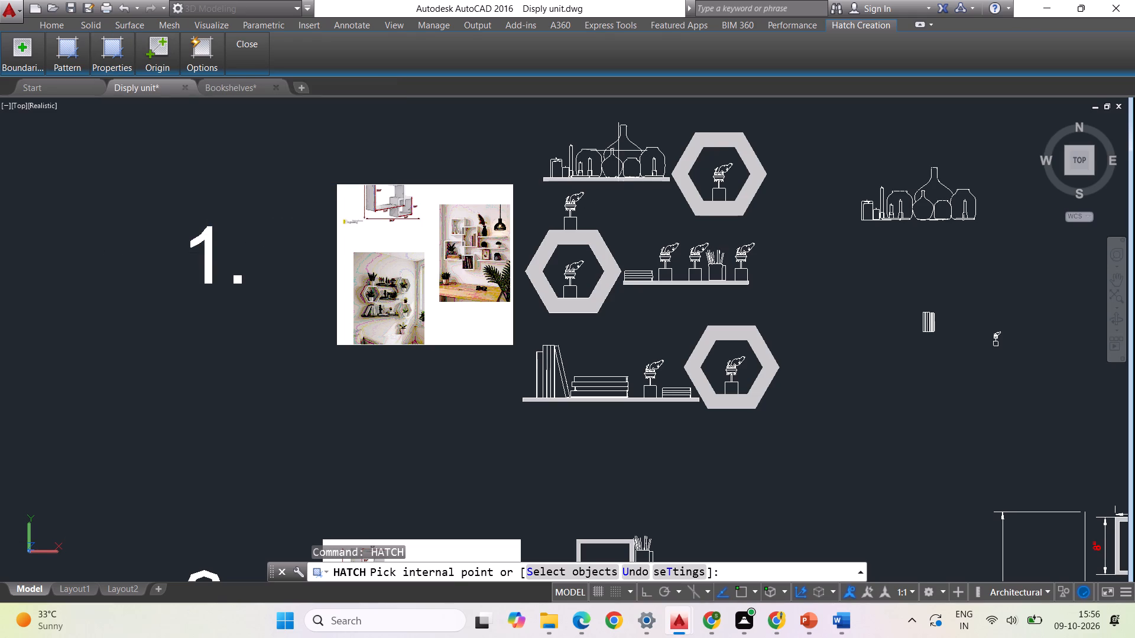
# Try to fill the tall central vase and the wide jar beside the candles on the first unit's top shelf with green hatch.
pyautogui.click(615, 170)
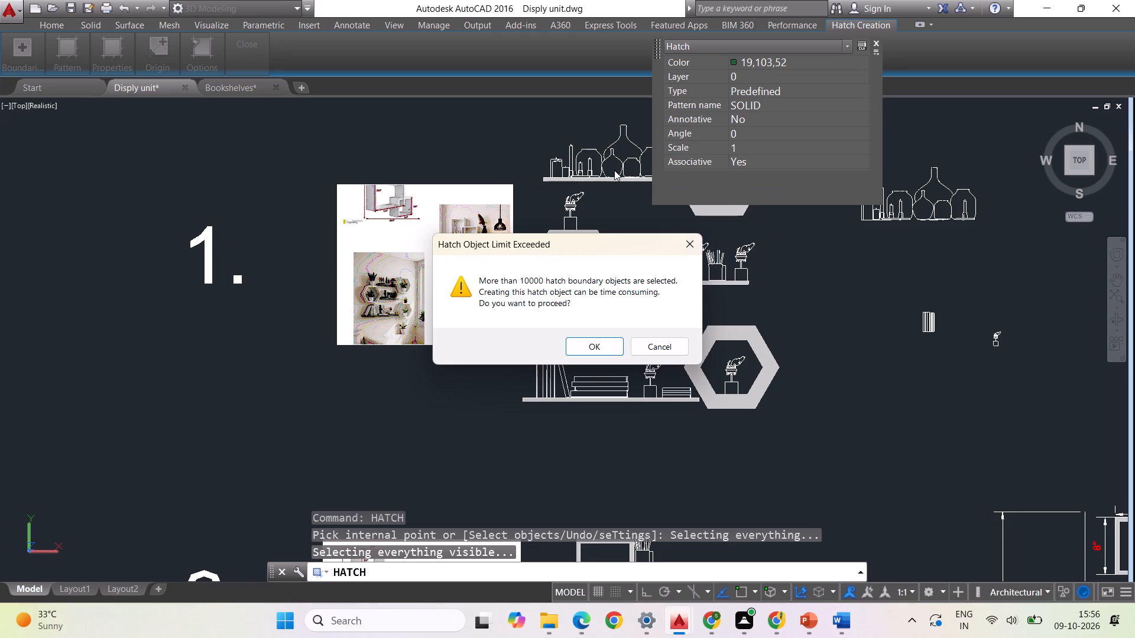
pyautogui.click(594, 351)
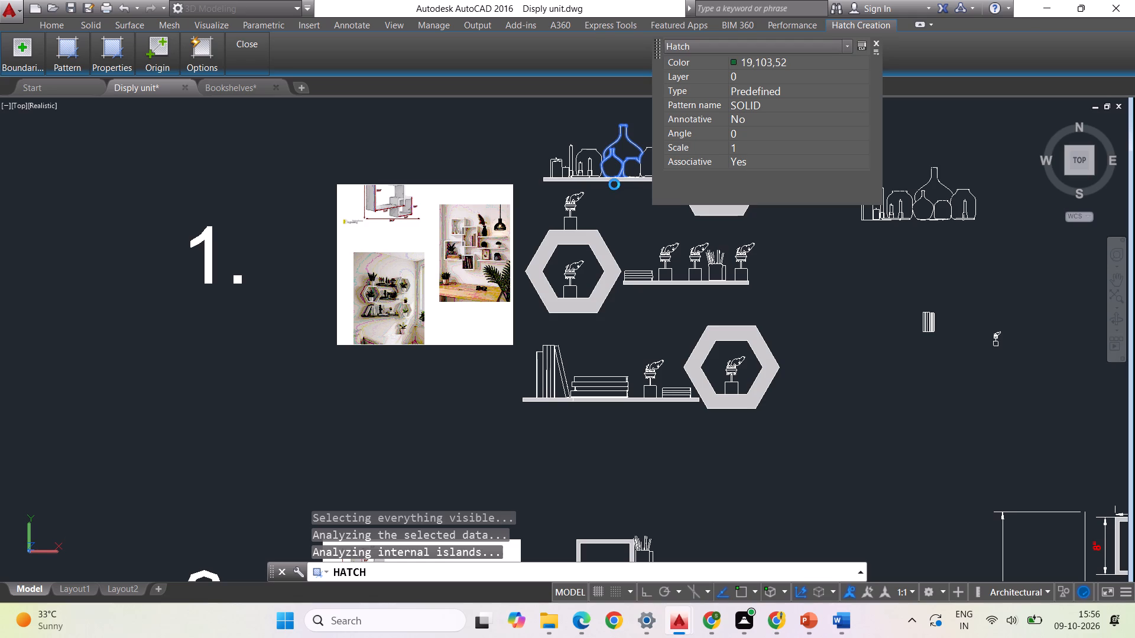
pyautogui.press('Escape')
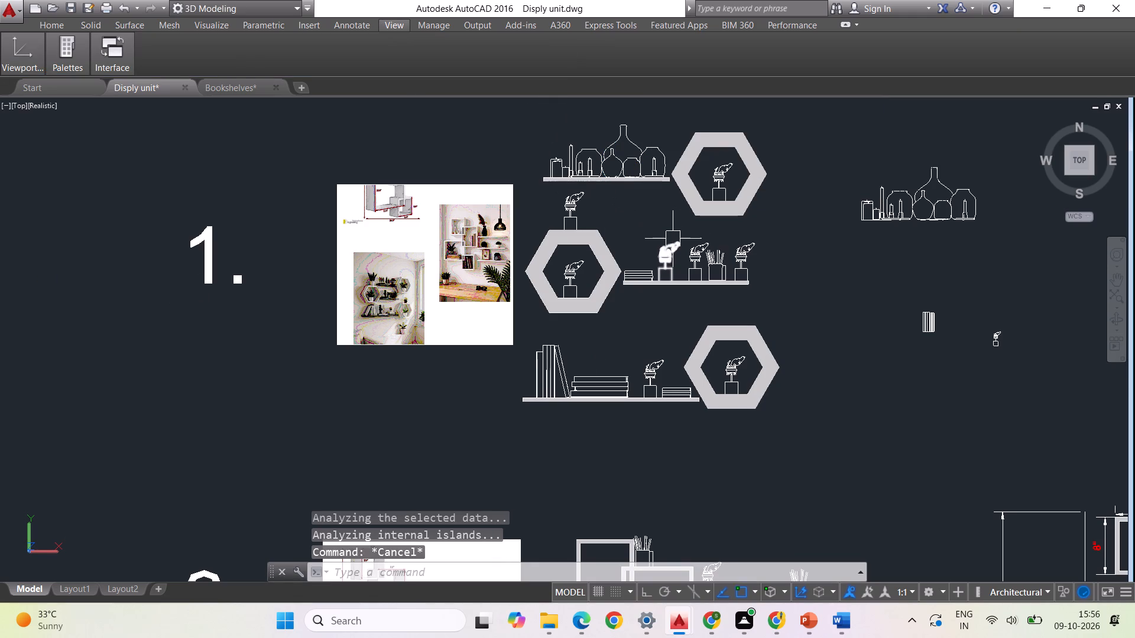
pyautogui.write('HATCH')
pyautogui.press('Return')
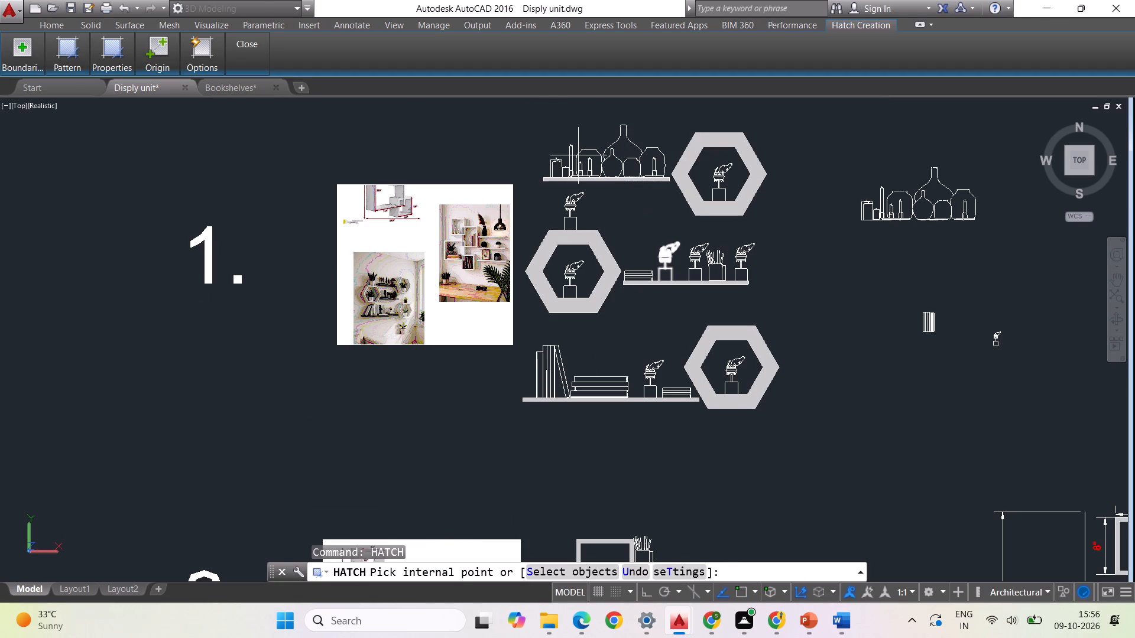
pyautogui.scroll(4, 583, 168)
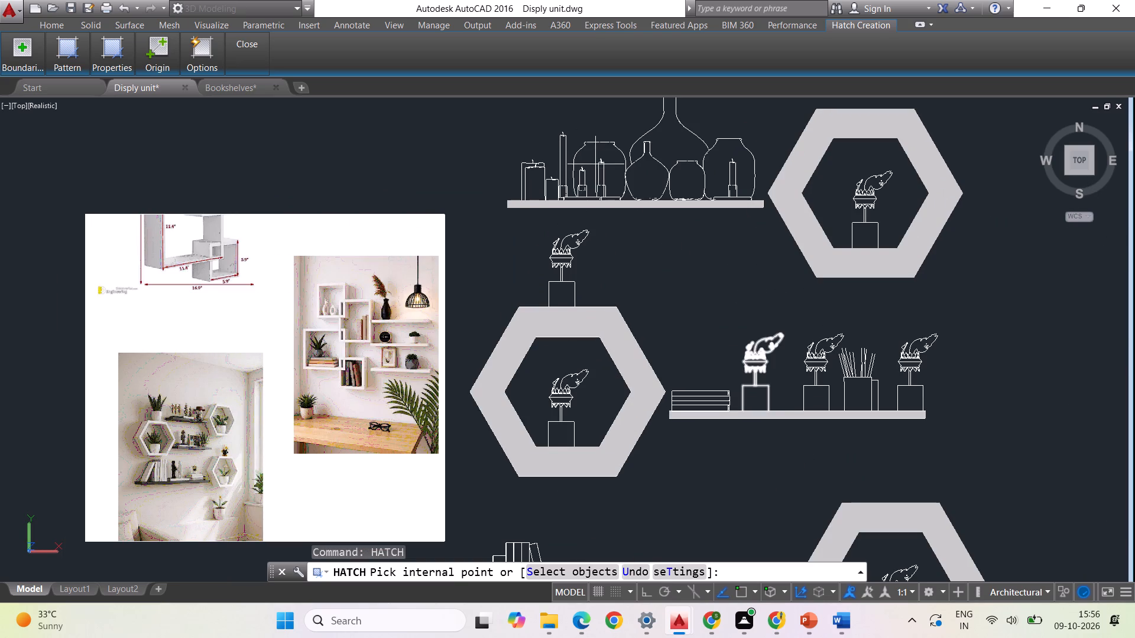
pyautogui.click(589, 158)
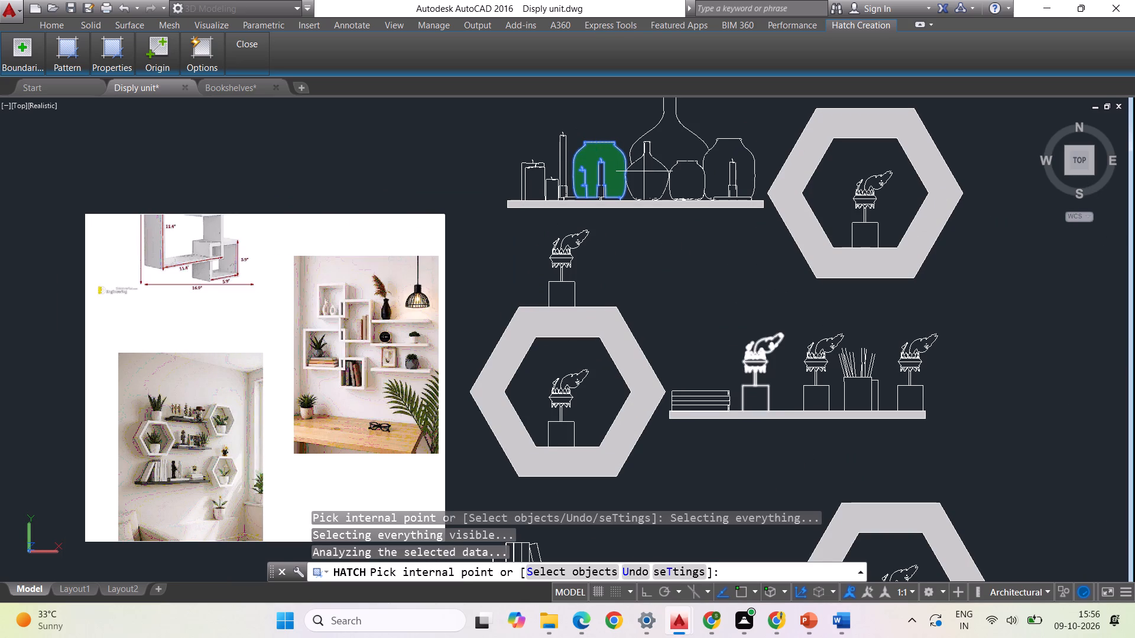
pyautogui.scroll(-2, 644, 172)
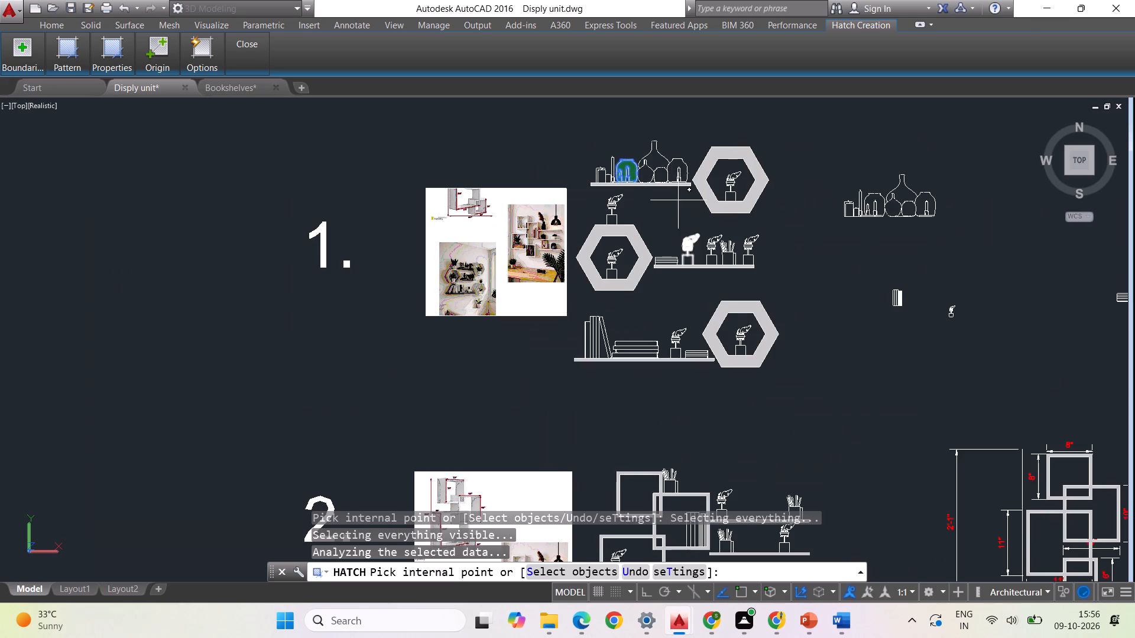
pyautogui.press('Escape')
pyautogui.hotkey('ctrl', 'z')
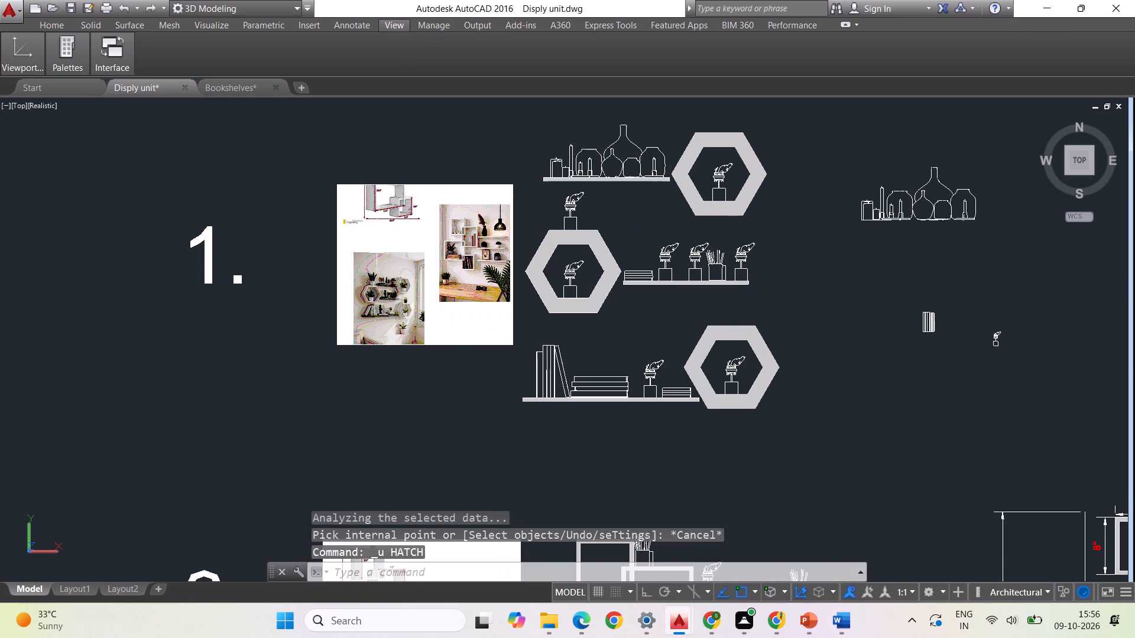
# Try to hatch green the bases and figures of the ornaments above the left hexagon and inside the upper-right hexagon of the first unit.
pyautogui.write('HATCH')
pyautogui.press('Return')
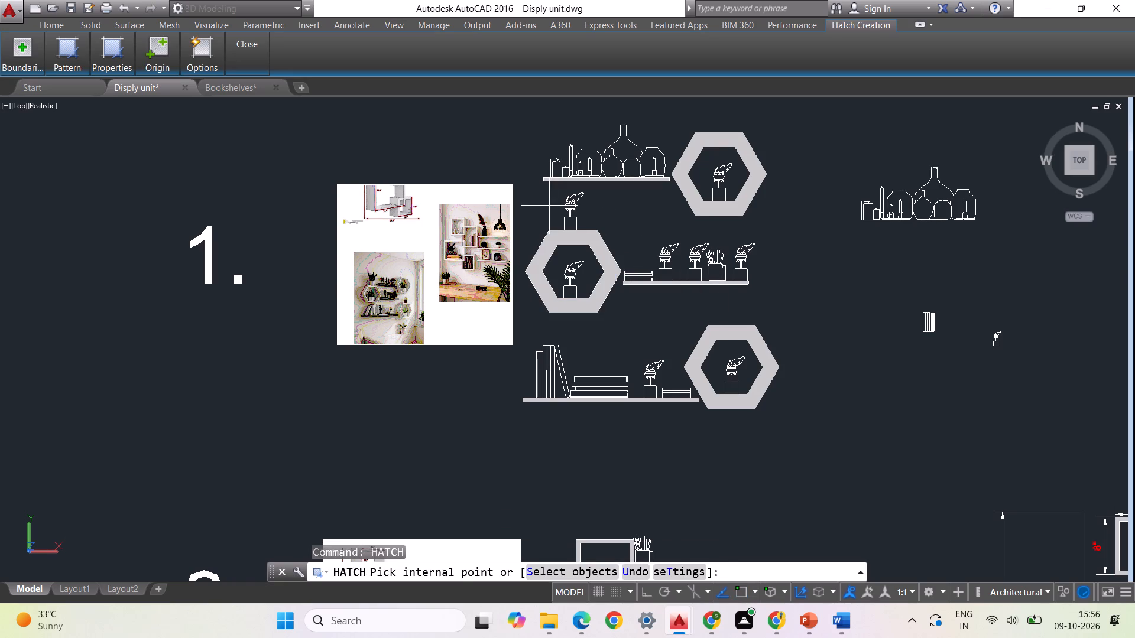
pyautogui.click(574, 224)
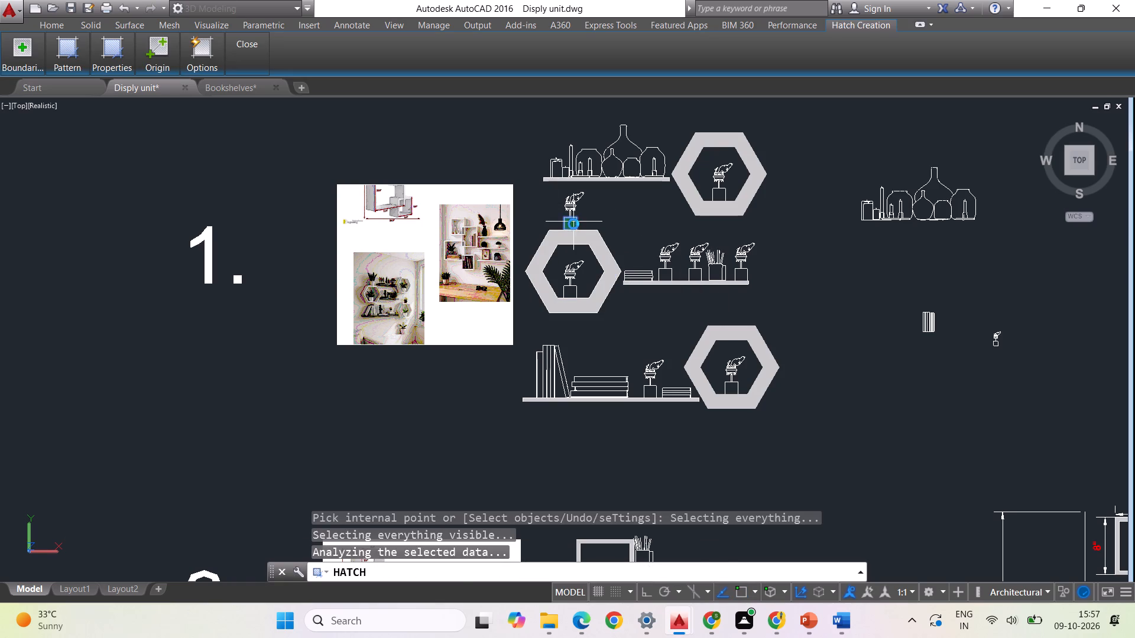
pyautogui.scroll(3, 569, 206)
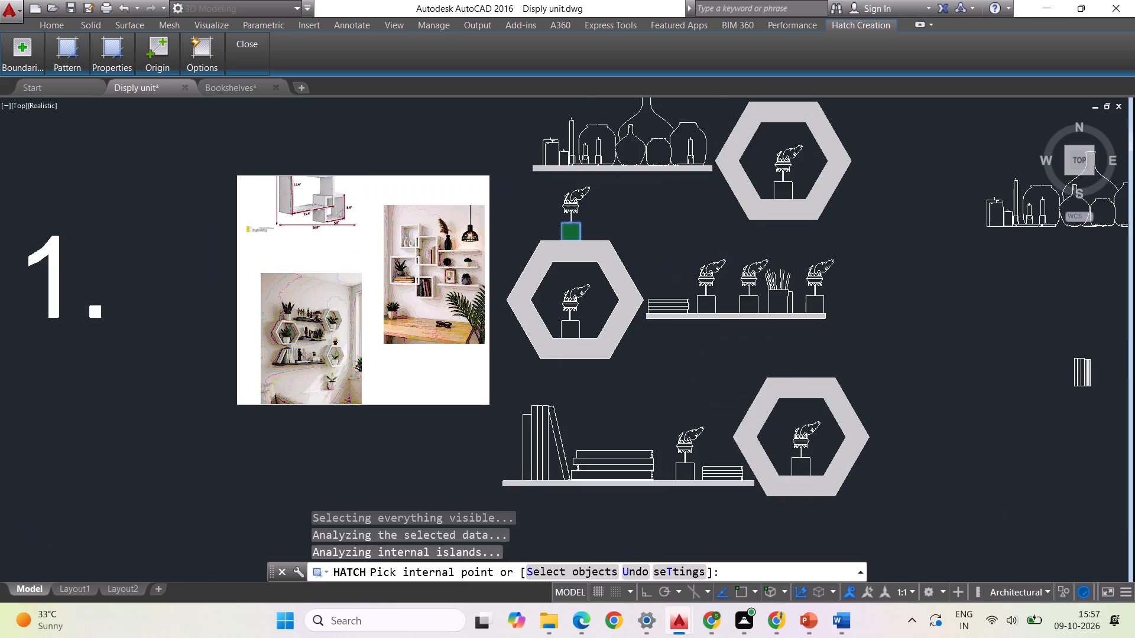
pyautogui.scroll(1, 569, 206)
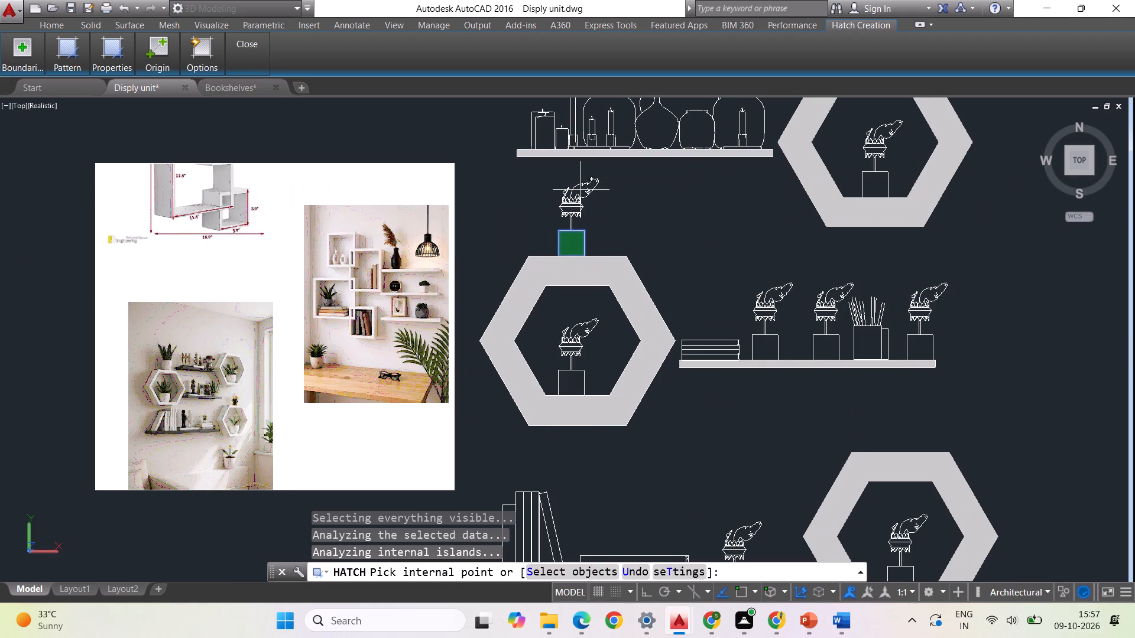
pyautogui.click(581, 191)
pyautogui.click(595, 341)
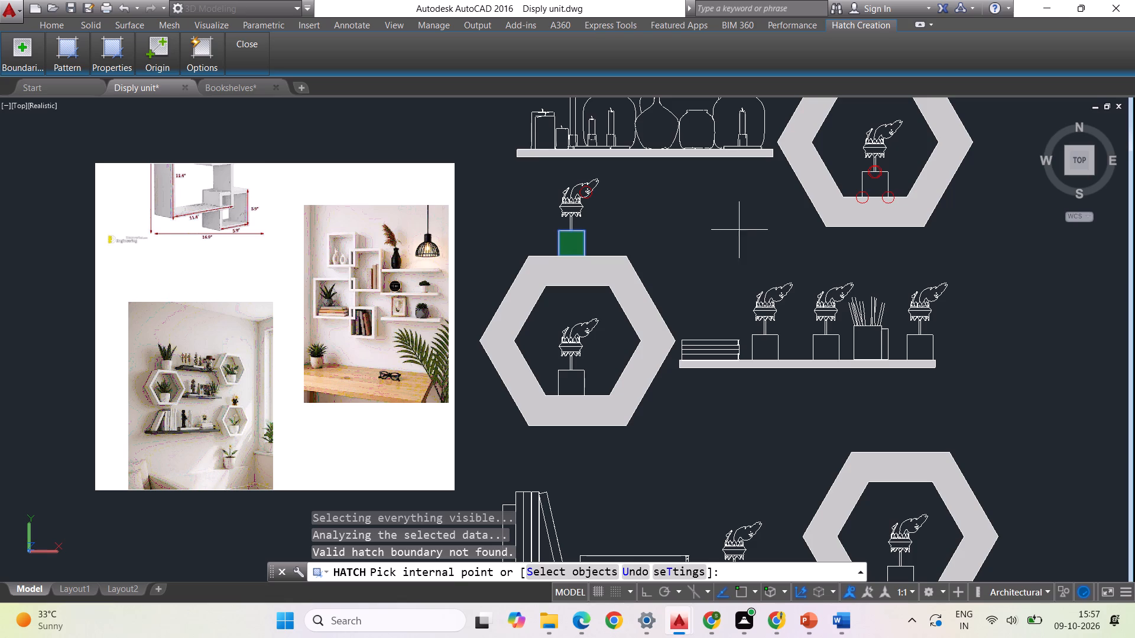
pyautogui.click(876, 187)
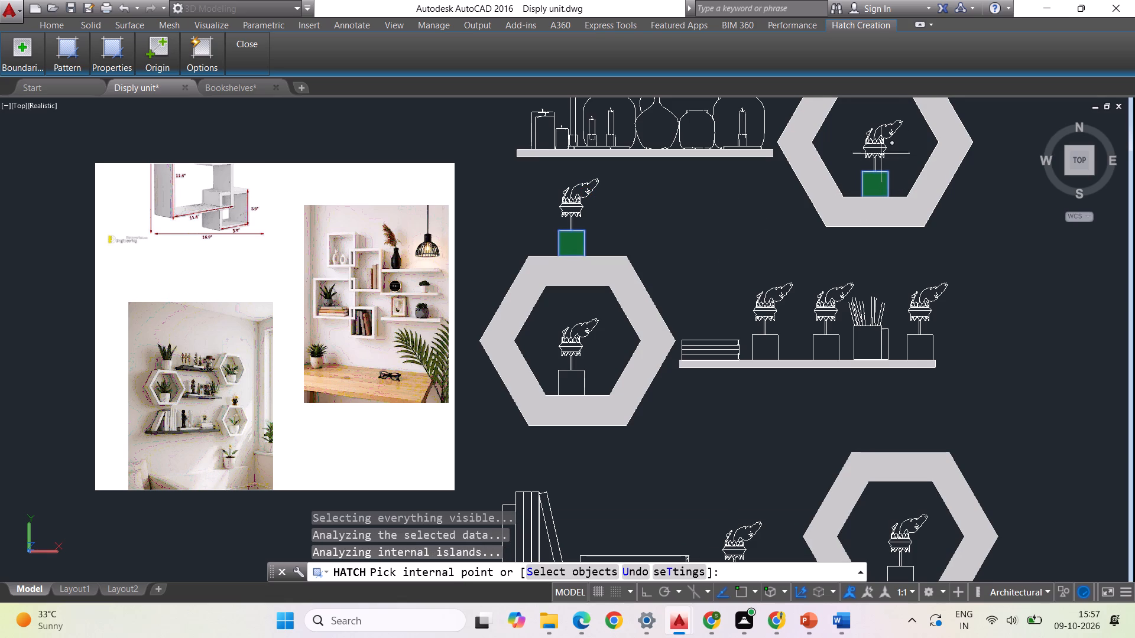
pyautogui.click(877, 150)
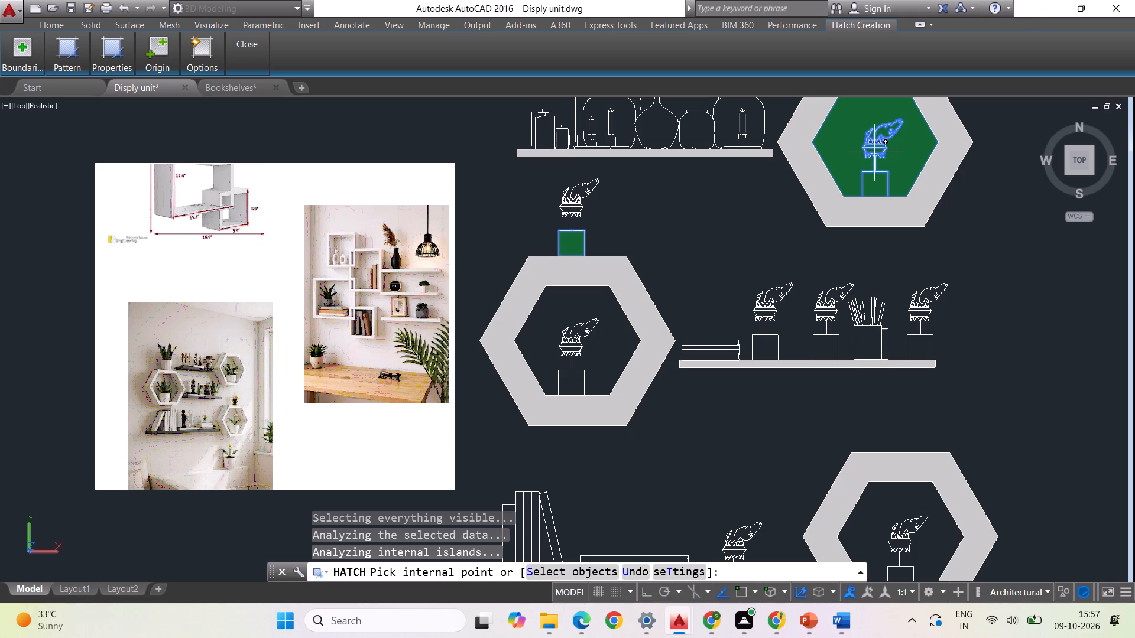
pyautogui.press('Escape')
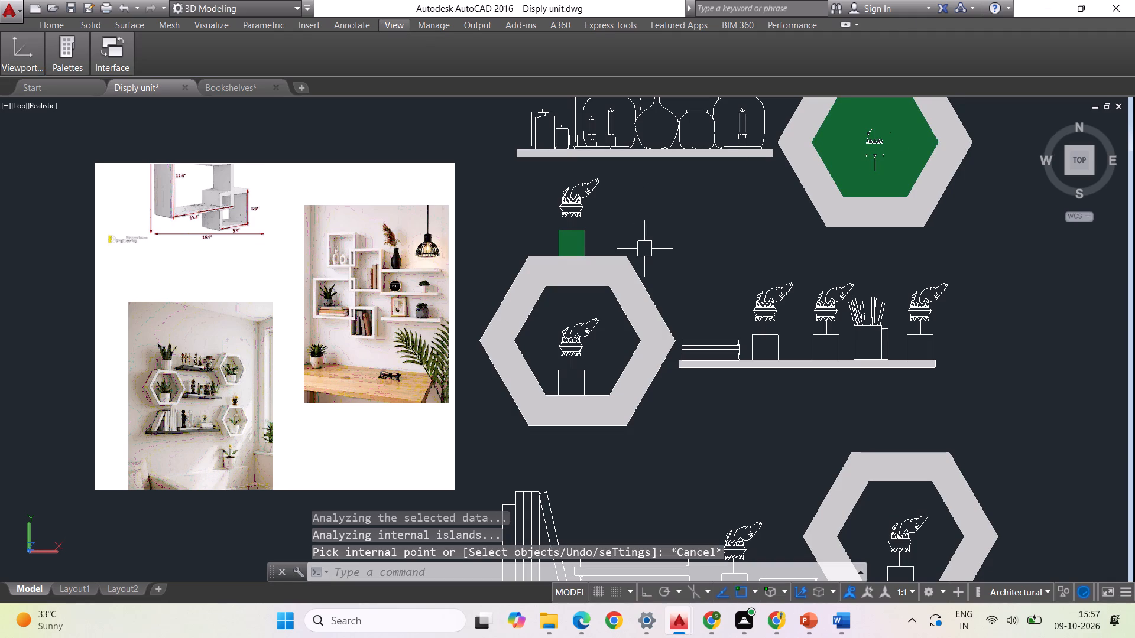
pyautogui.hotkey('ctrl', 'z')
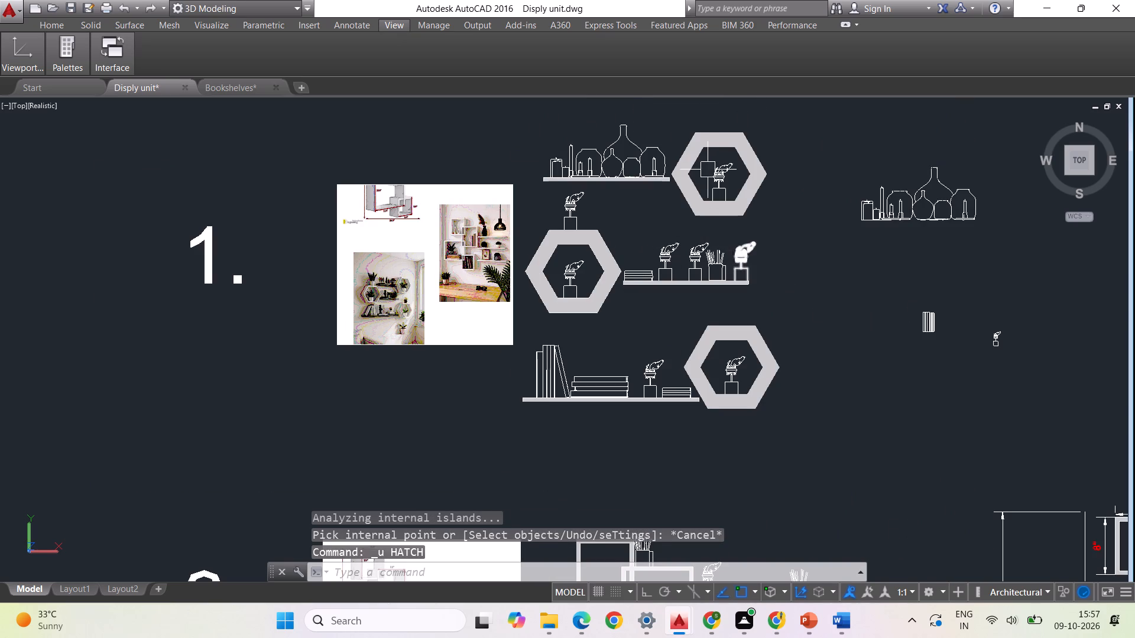
# Hatch solid green the square ornament bases above the left hexagon, inside it, and inside the upper-right hexagon of the first unit.
pyautogui.scroll(2, 707, 171)
pyautogui.write('HATCH')
pyautogui.press('Return')
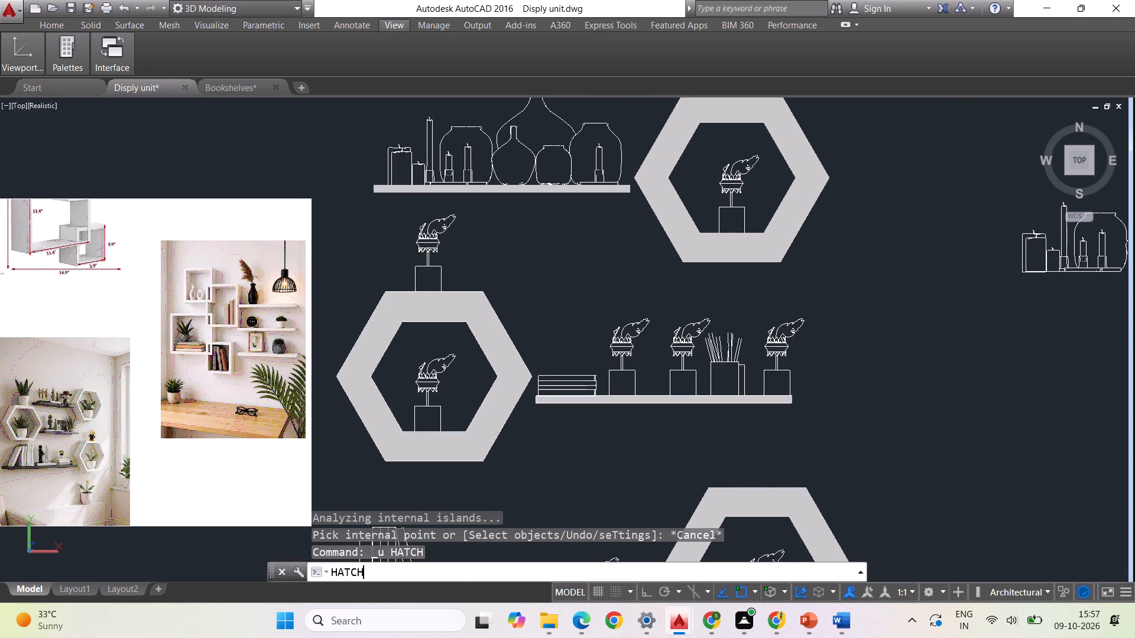
pyautogui.click(432, 276)
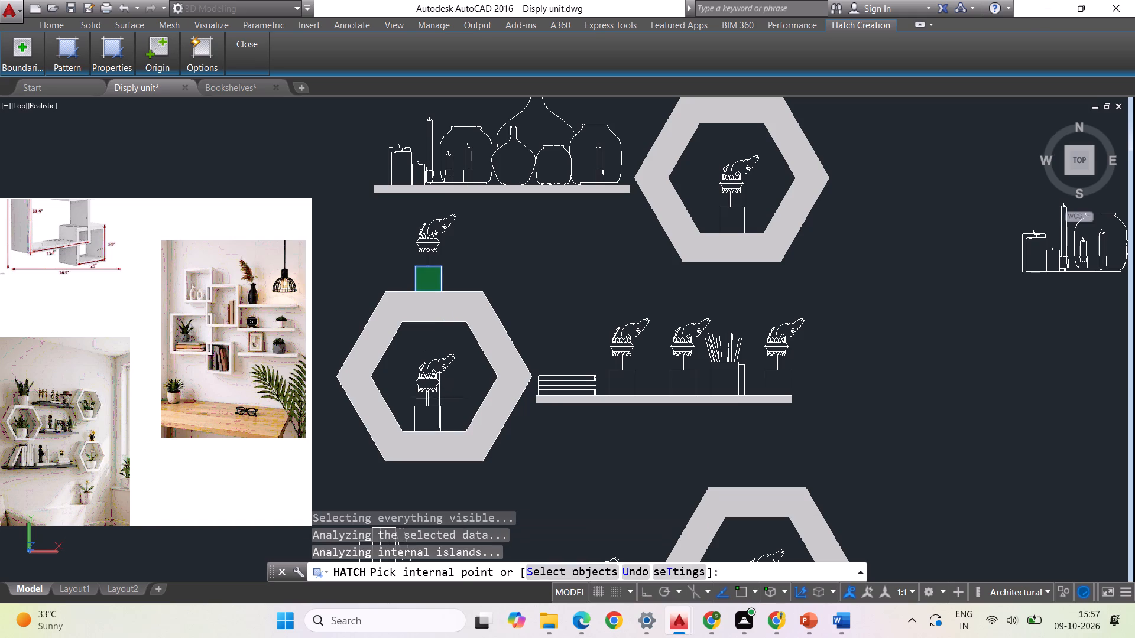
pyautogui.click(429, 427)
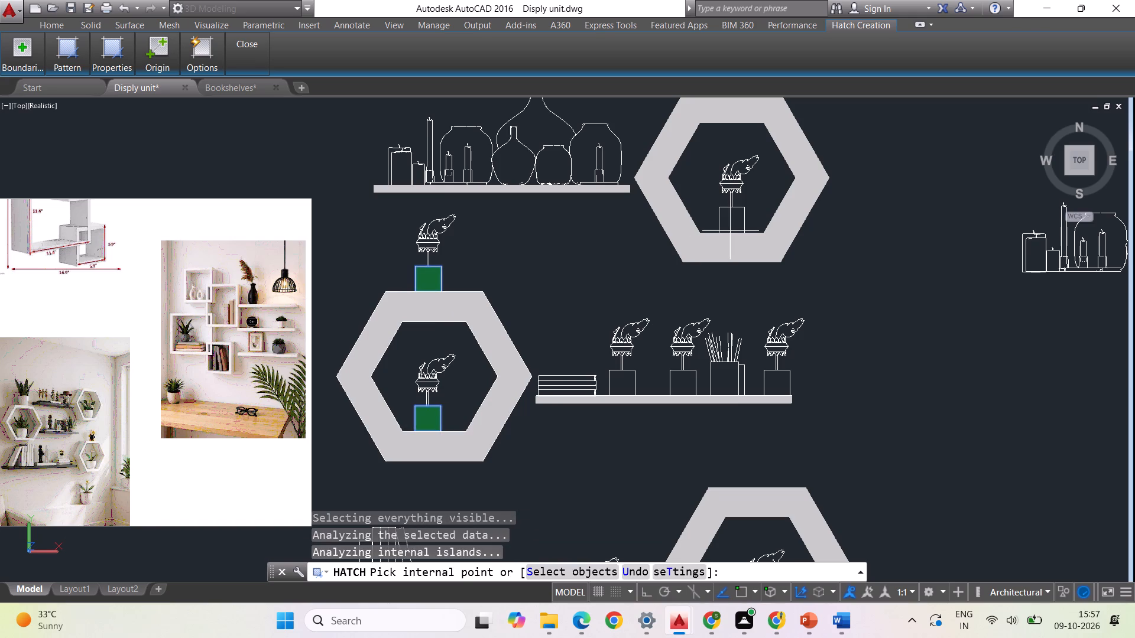
pyautogui.click(732, 222)
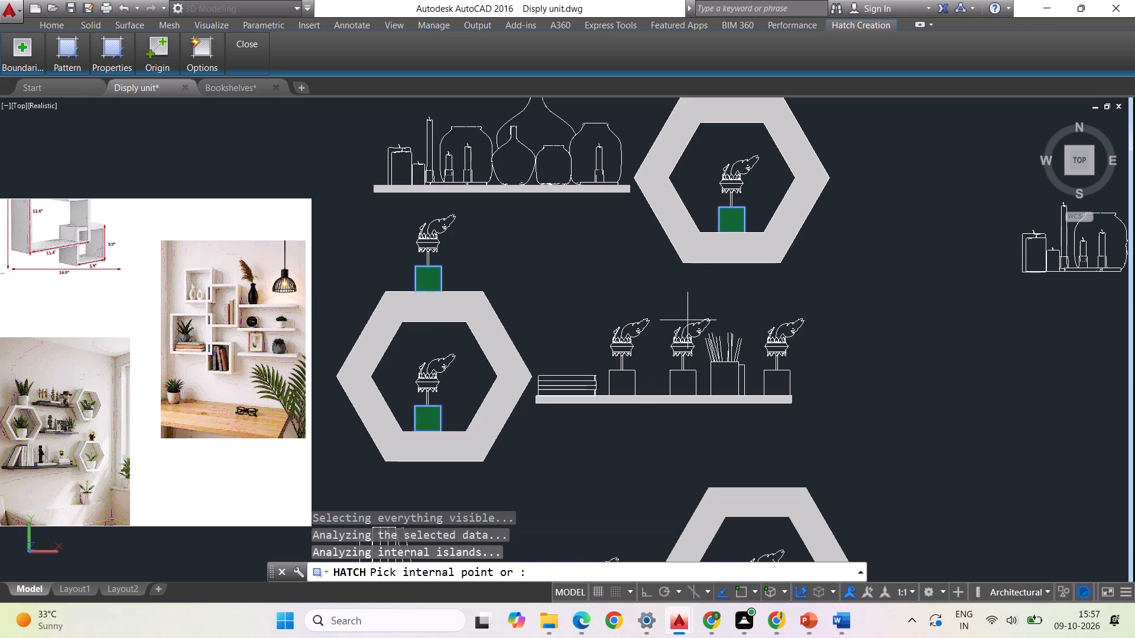
# Fill the three ornament bases on the middle shelf and the one on the lowest shelf with the same green hatch.
pyautogui.click(627, 382)
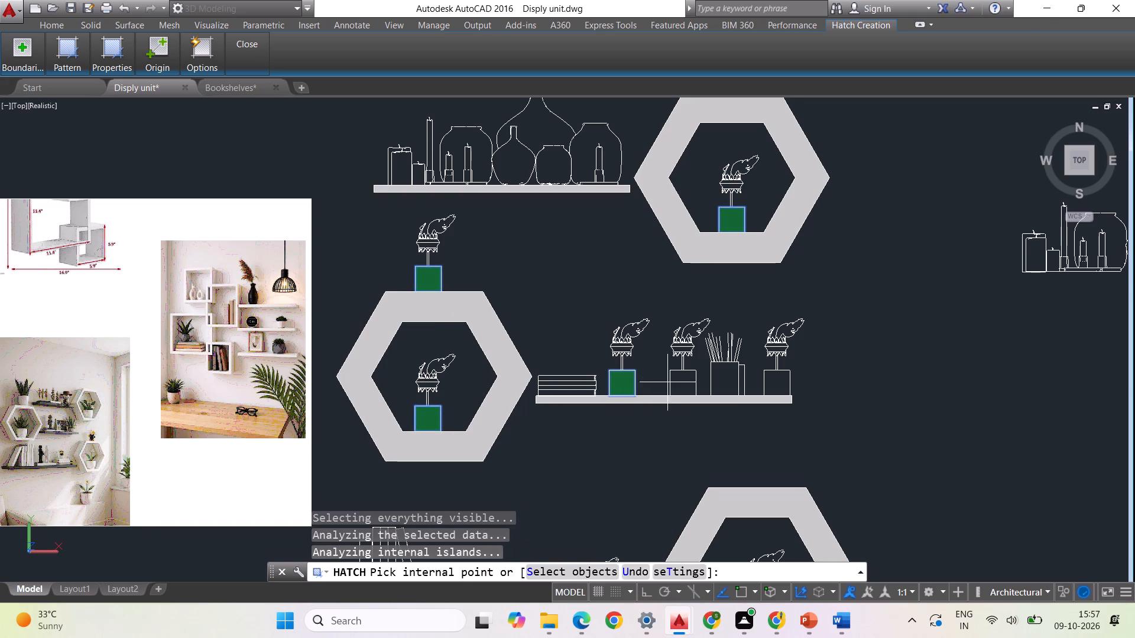
pyautogui.click(685, 383)
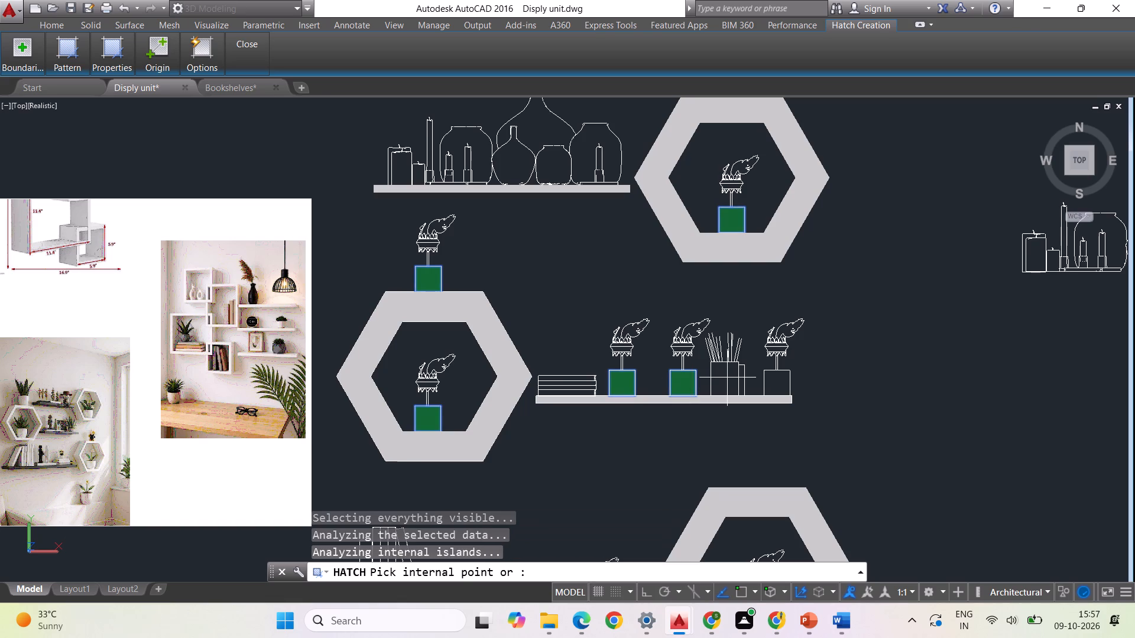
pyautogui.click(769, 379)
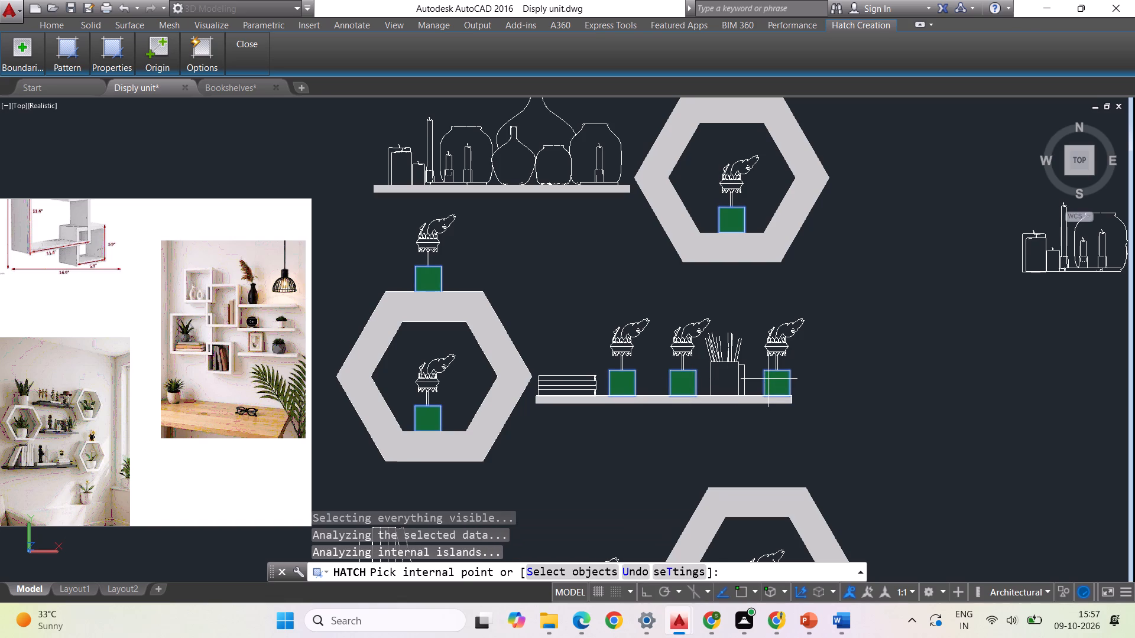
pyautogui.scroll(-1, 760, 375)
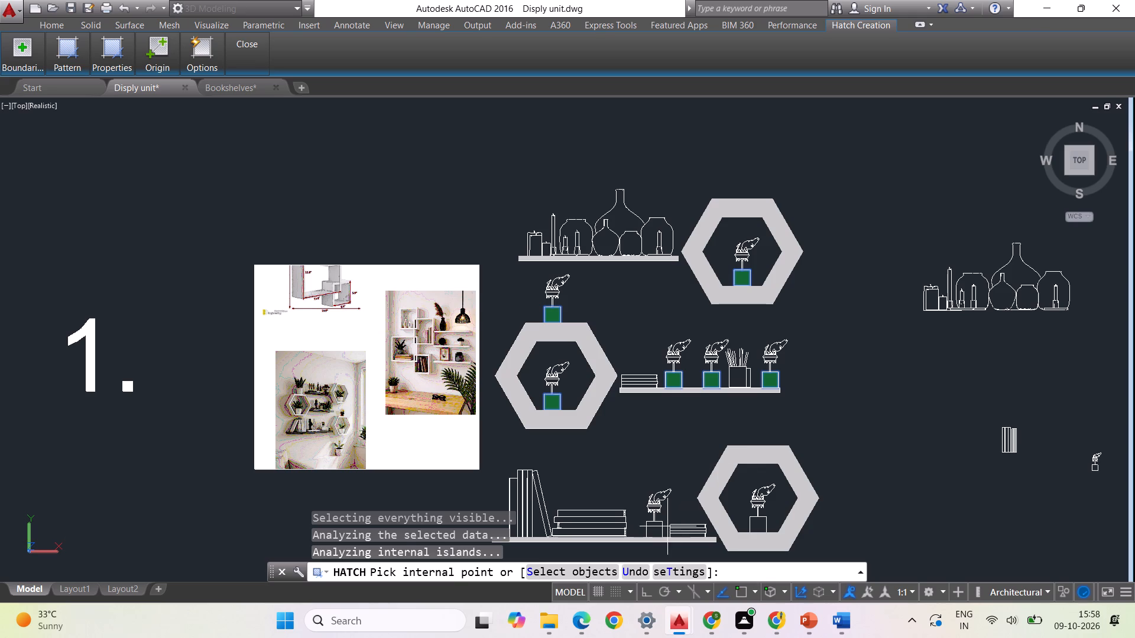
pyautogui.click(651, 532)
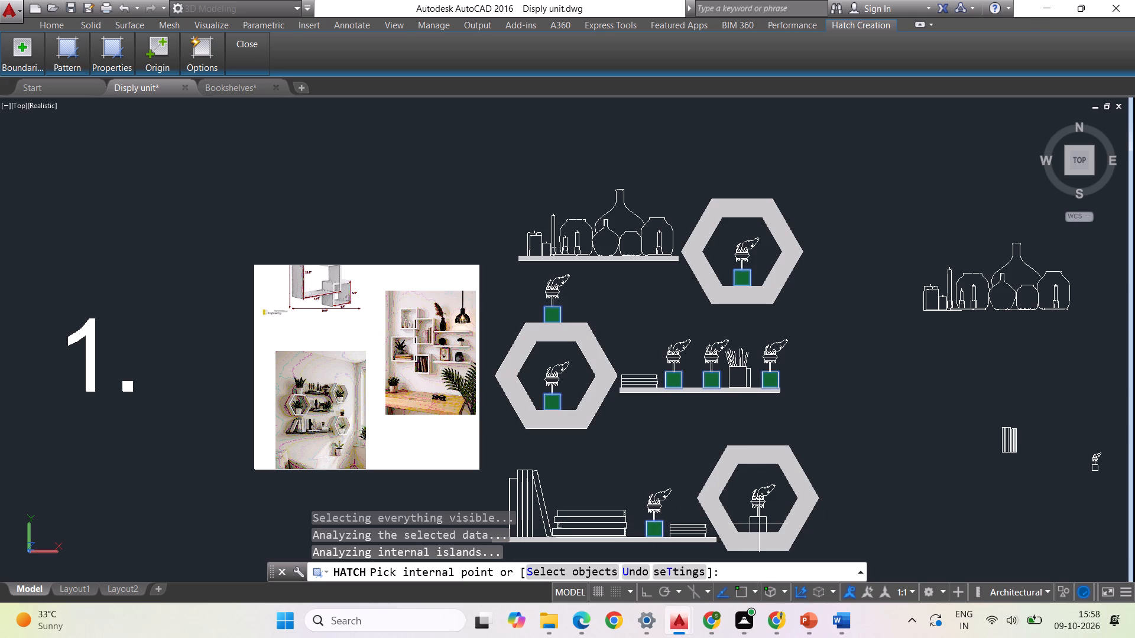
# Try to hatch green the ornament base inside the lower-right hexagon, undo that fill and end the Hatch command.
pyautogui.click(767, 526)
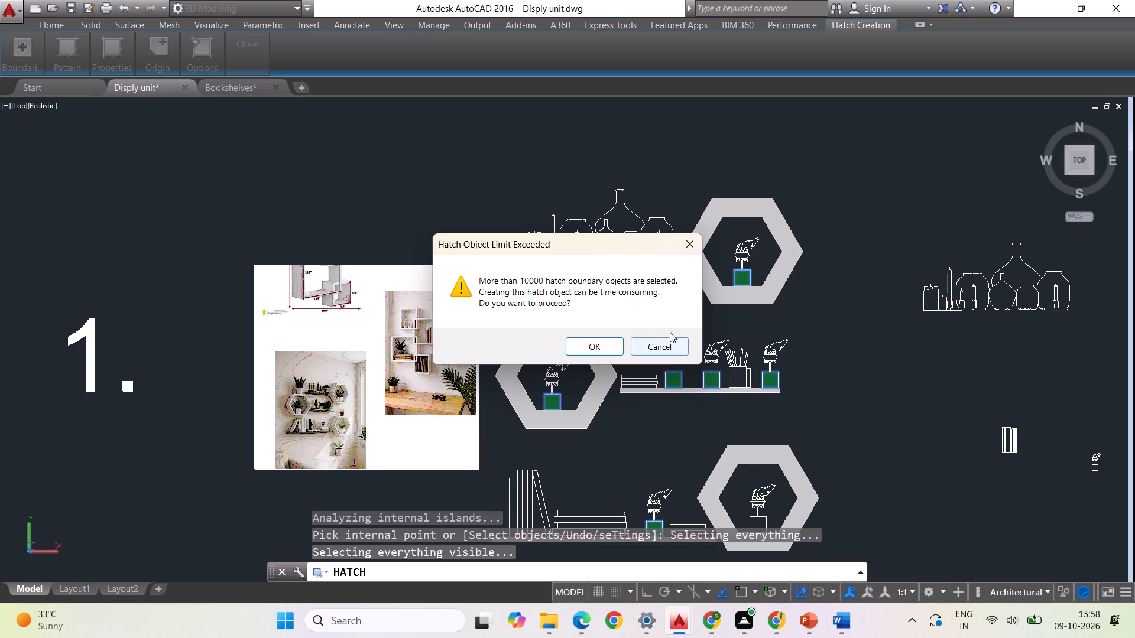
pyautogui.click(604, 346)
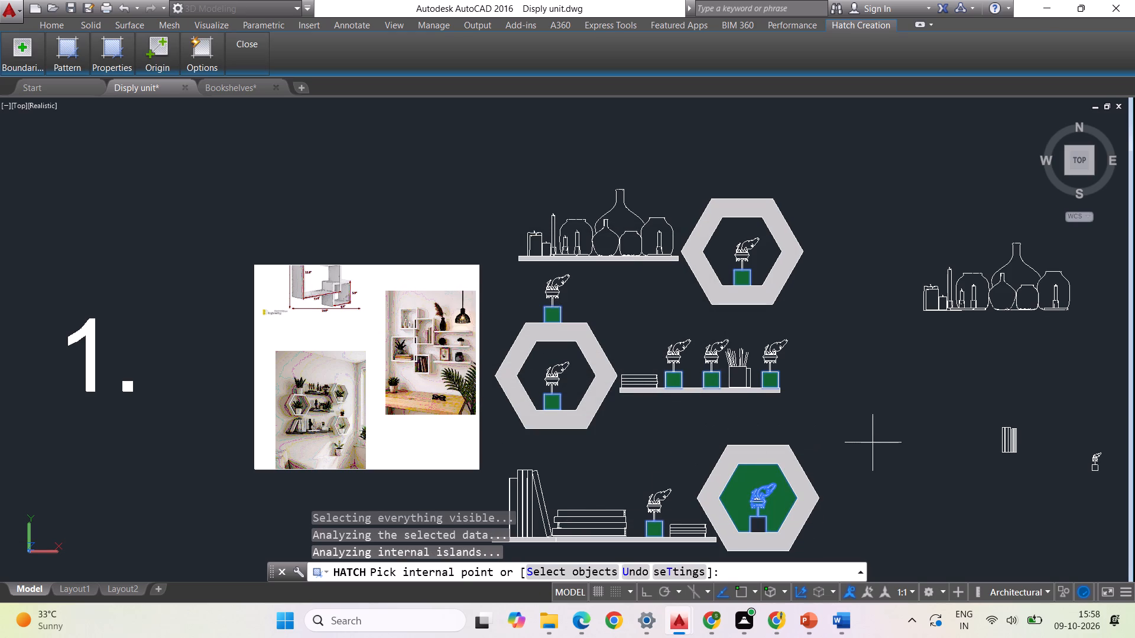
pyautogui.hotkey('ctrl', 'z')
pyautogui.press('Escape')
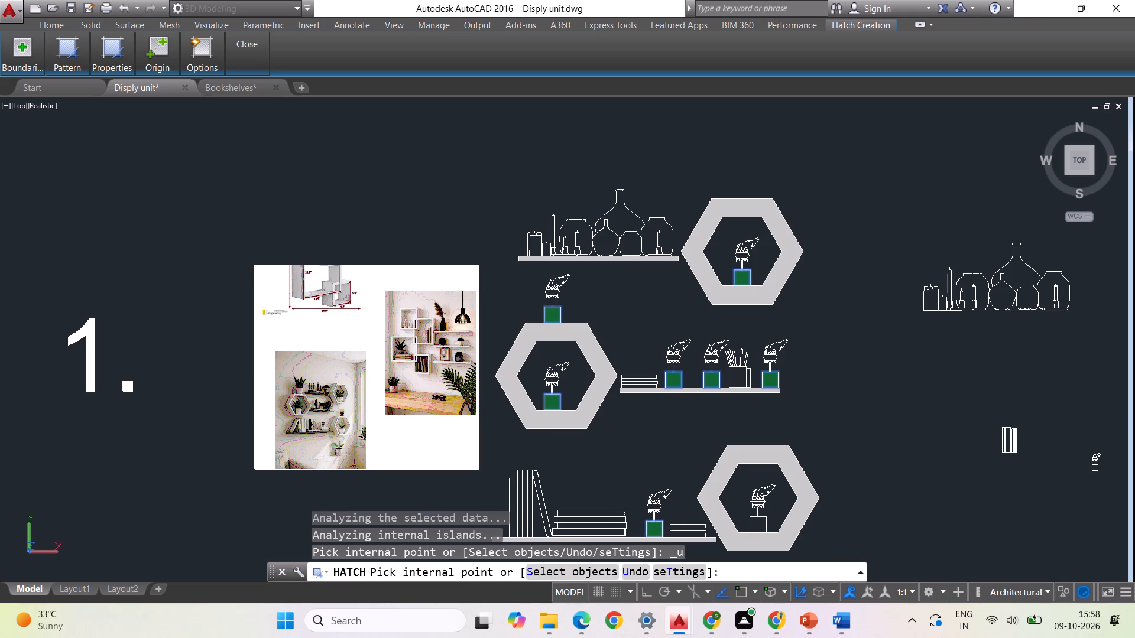
# Hatch solid green only the square ornament base inside the first unit's lower-right hexagon.
pyautogui.scroll(-1, 414, 32)
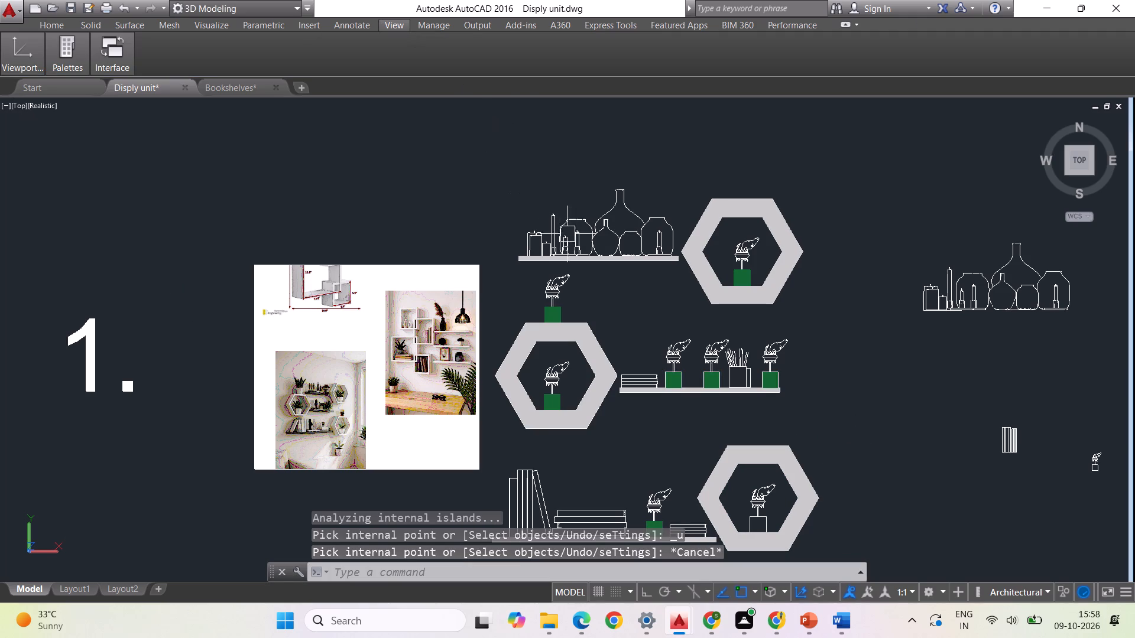
pyautogui.scroll(-1, 599, 376)
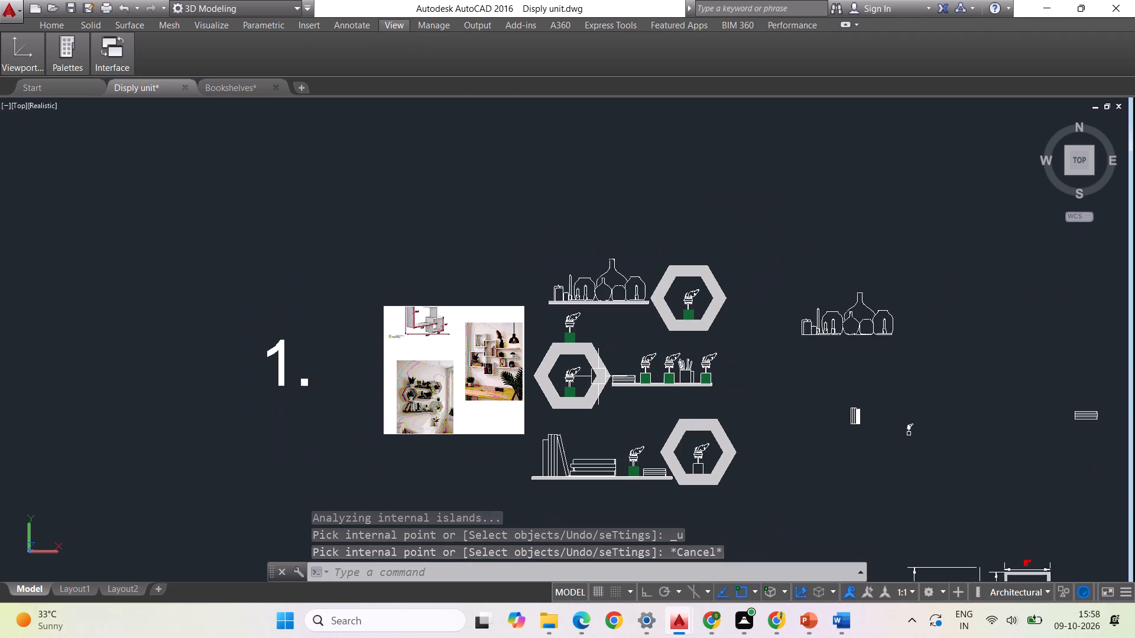
pyautogui.scroll(1, 667, 414)
pyautogui.scroll(-1, 620, 405)
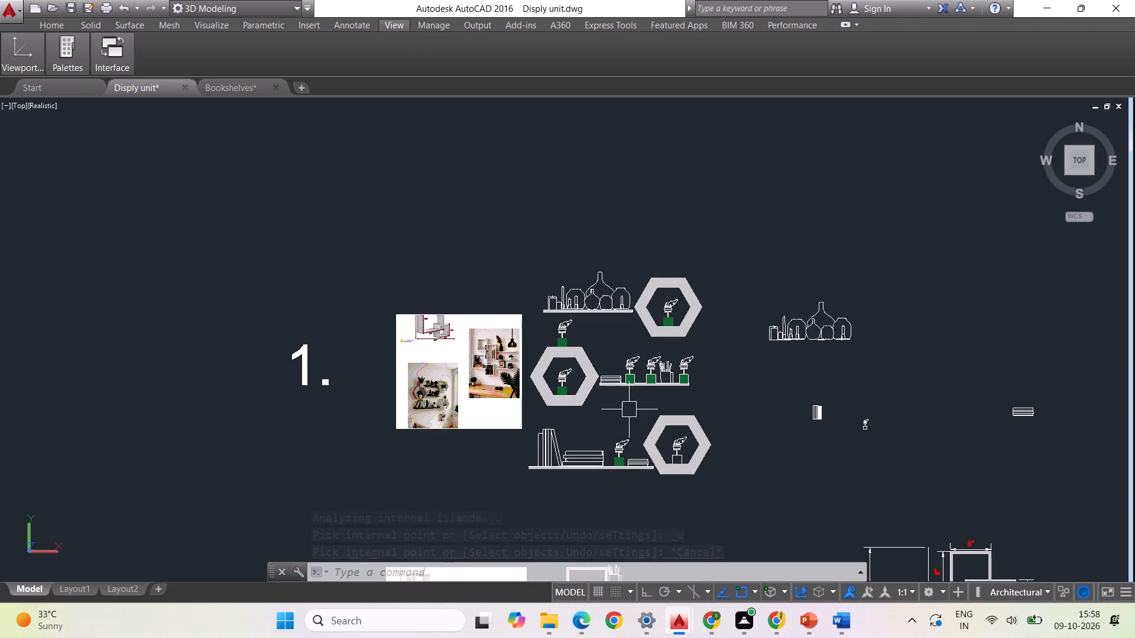
pyautogui.press('h')
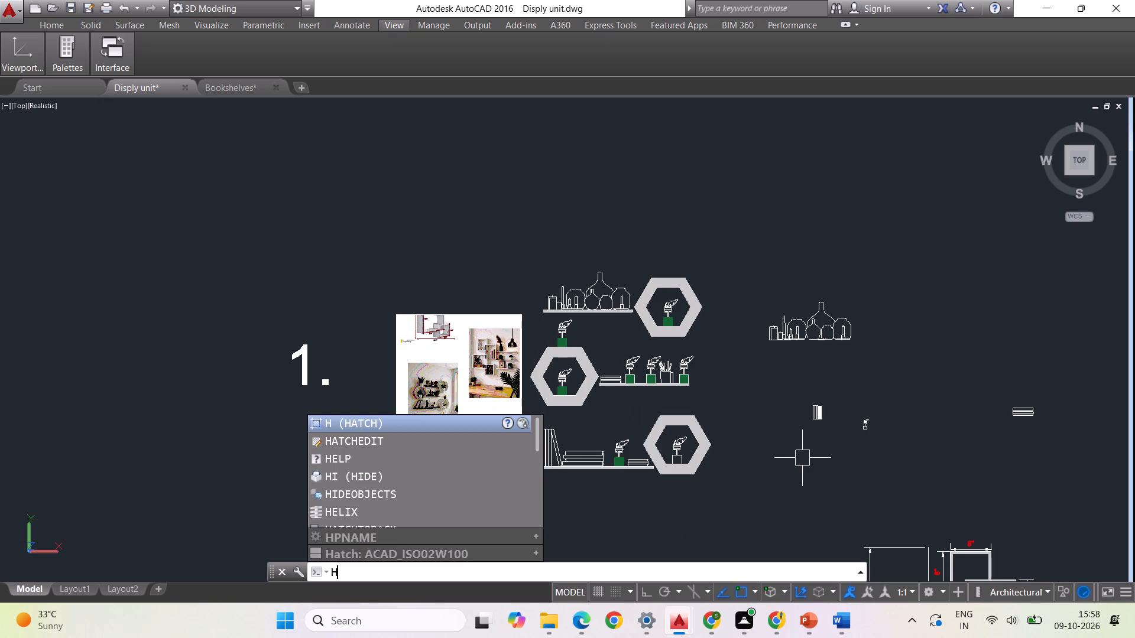
pyautogui.press('Escape')
pyautogui.press('Escape')
pyautogui.write('HATCH')
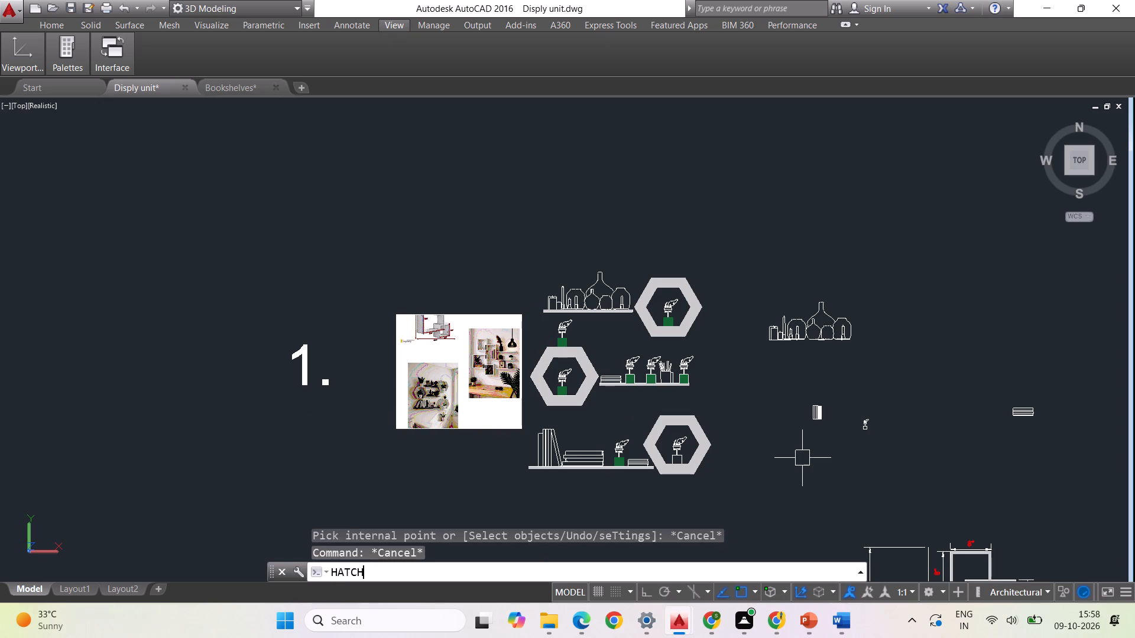
pyautogui.press('Return')
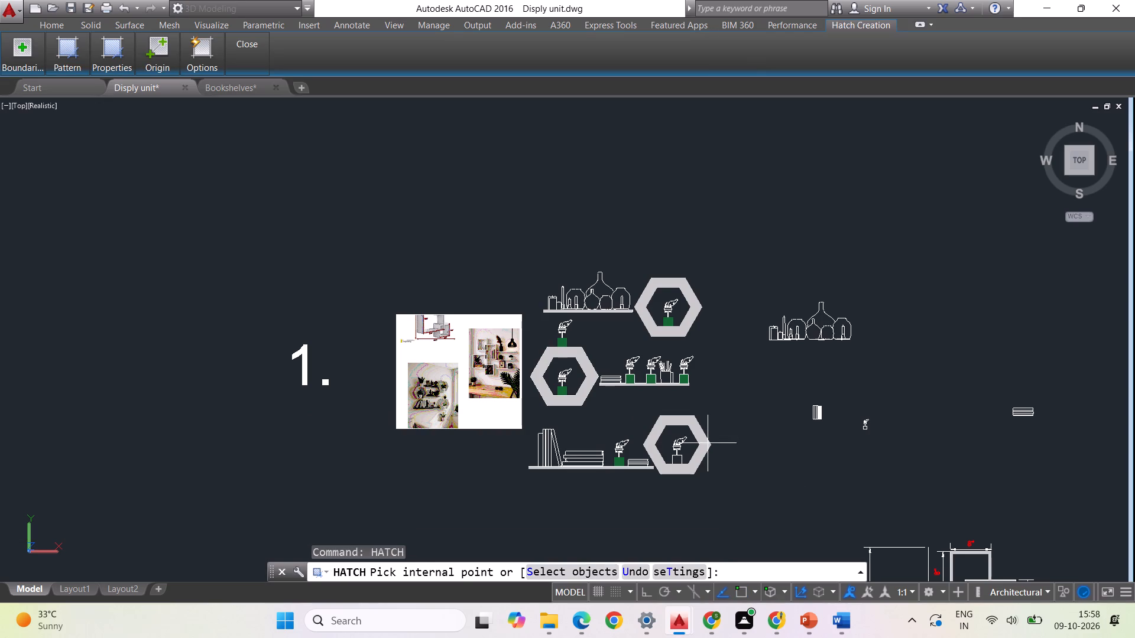
pyautogui.scroll(2, 689, 459)
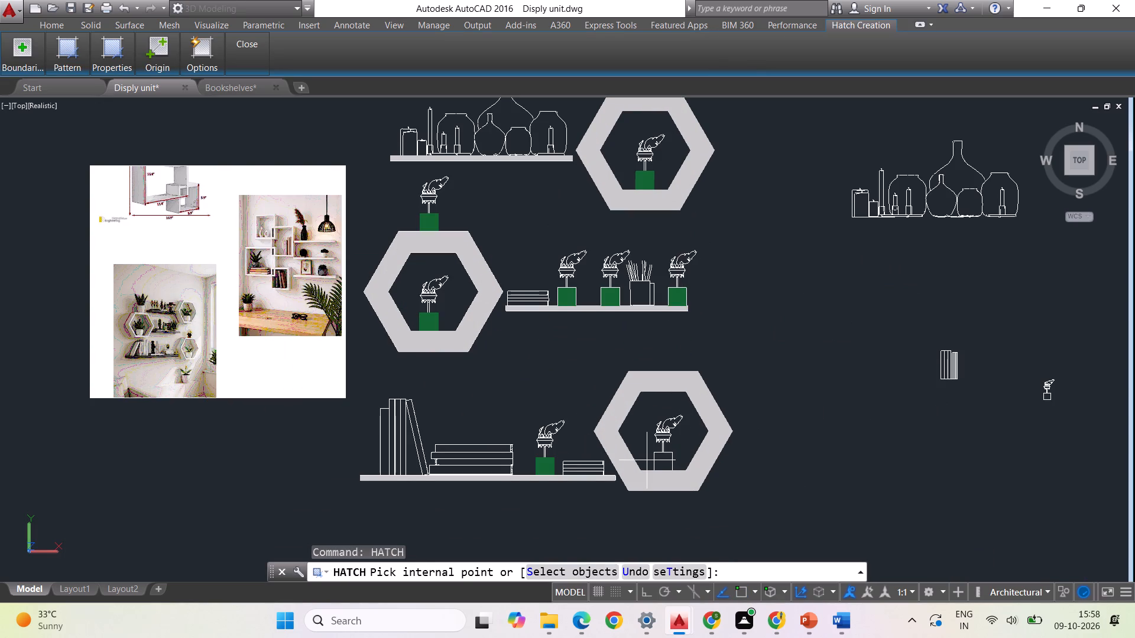
pyautogui.click(669, 464)
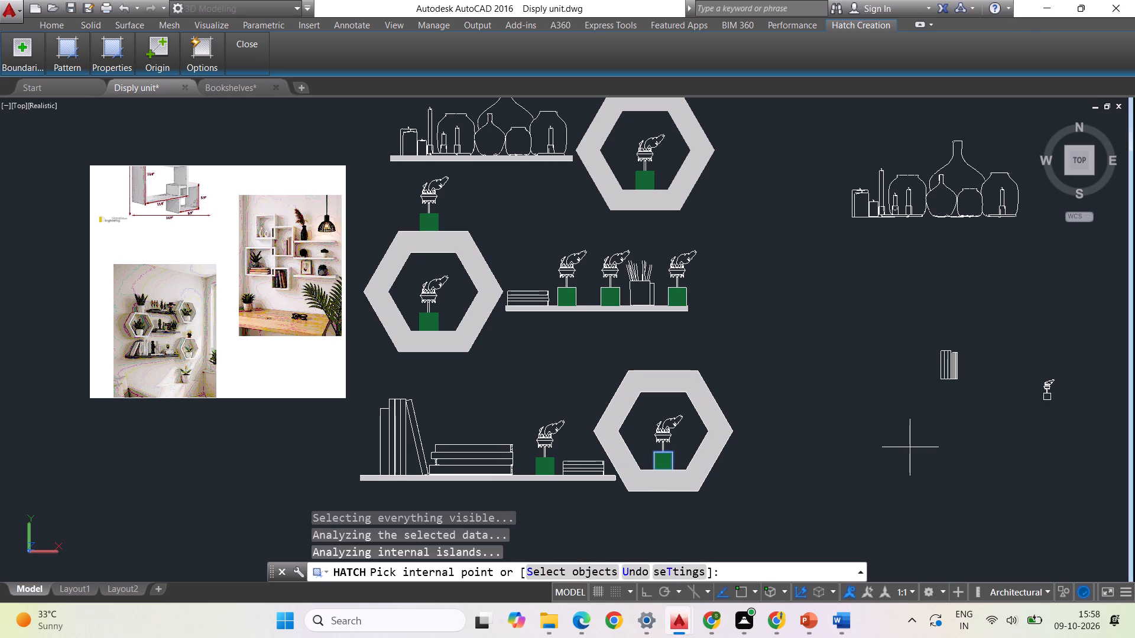
pyautogui.press('Escape')
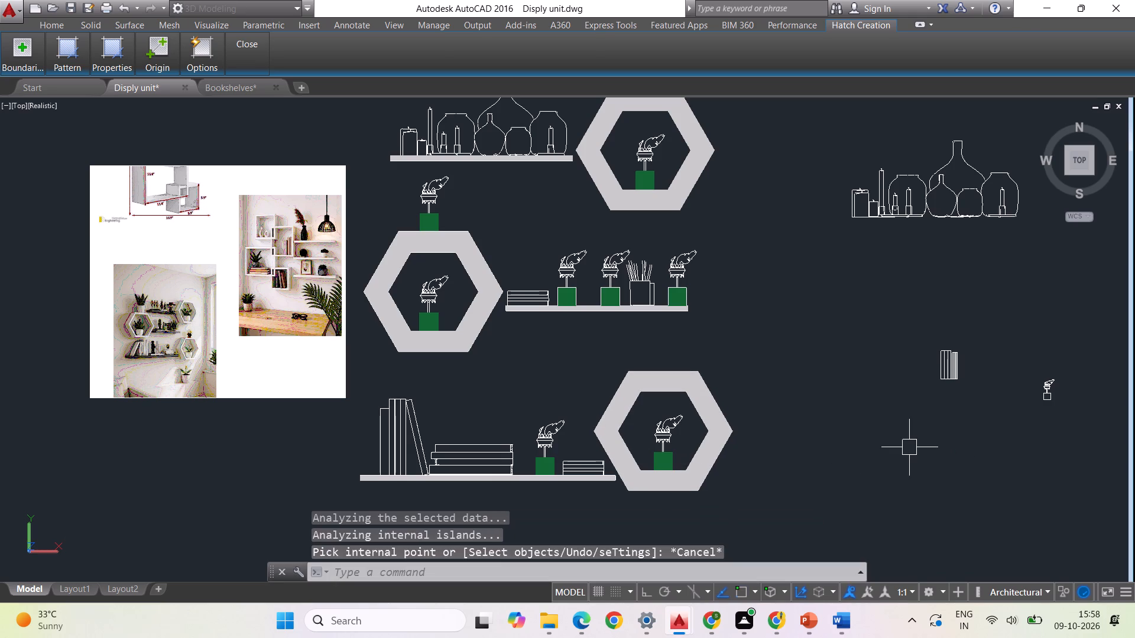
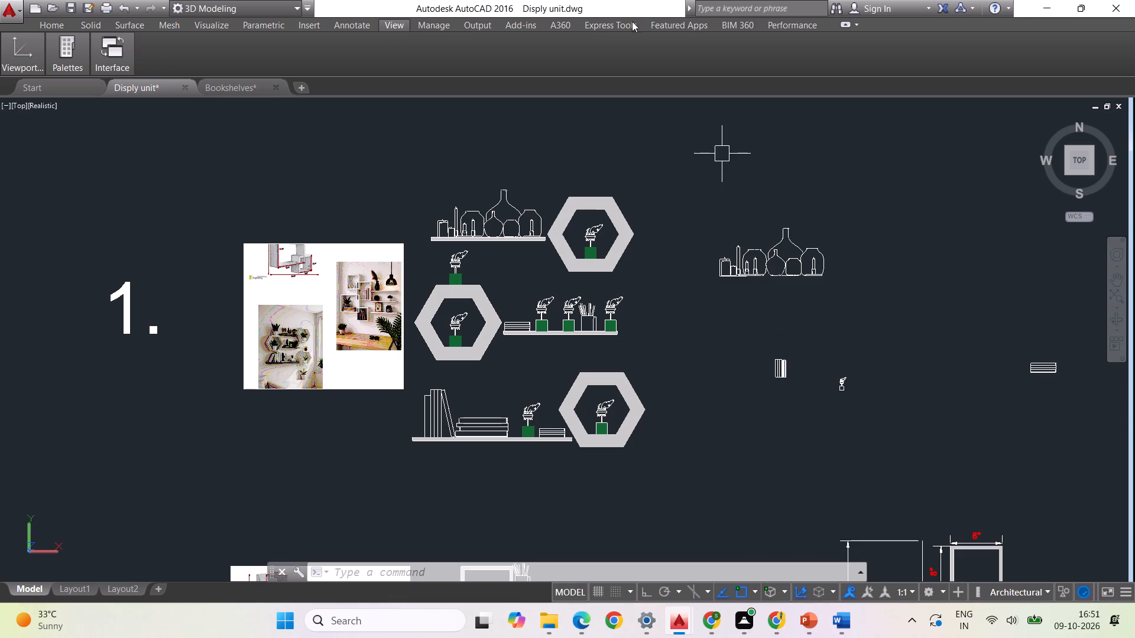
# Review the first display unit's elevation with its green ornament bases alongside the second unit's shelves and the loose decor pieces.
pyautogui.scroll(2, 524, 292)
pyautogui.scroll(-2, 608, 291)
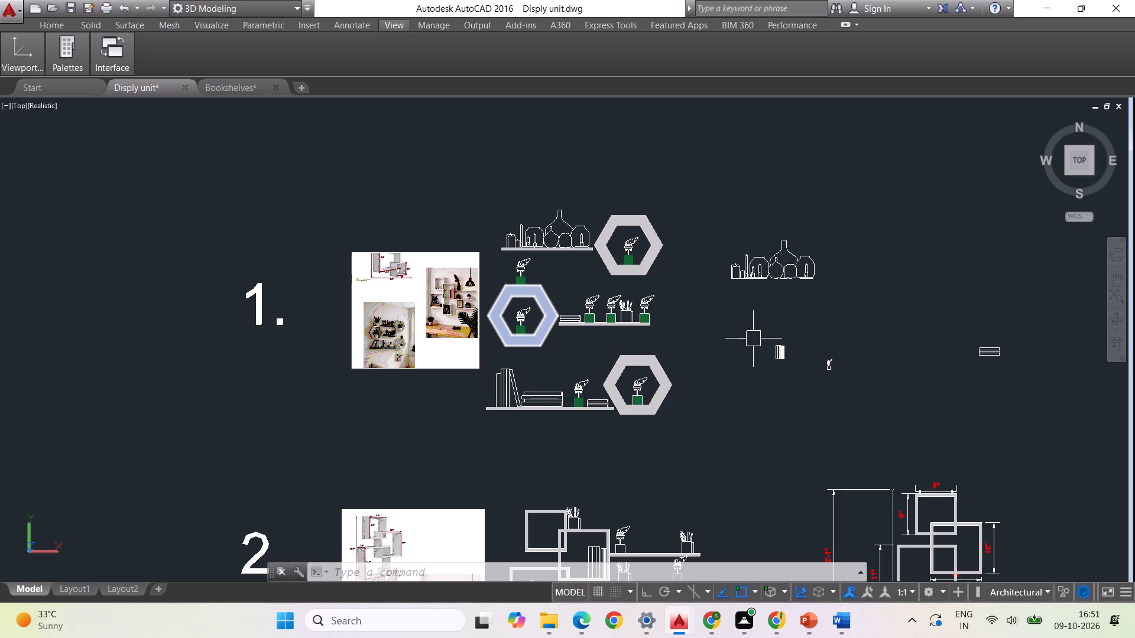
pyautogui.press('Escape')
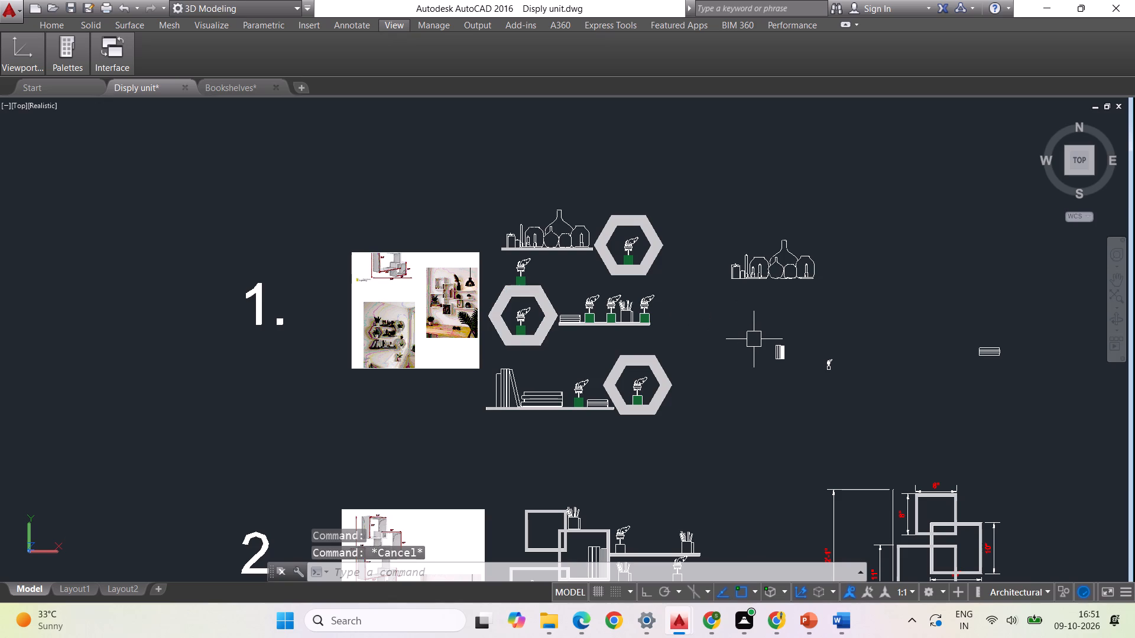
pyautogui.scroll(-2, 597, 330)
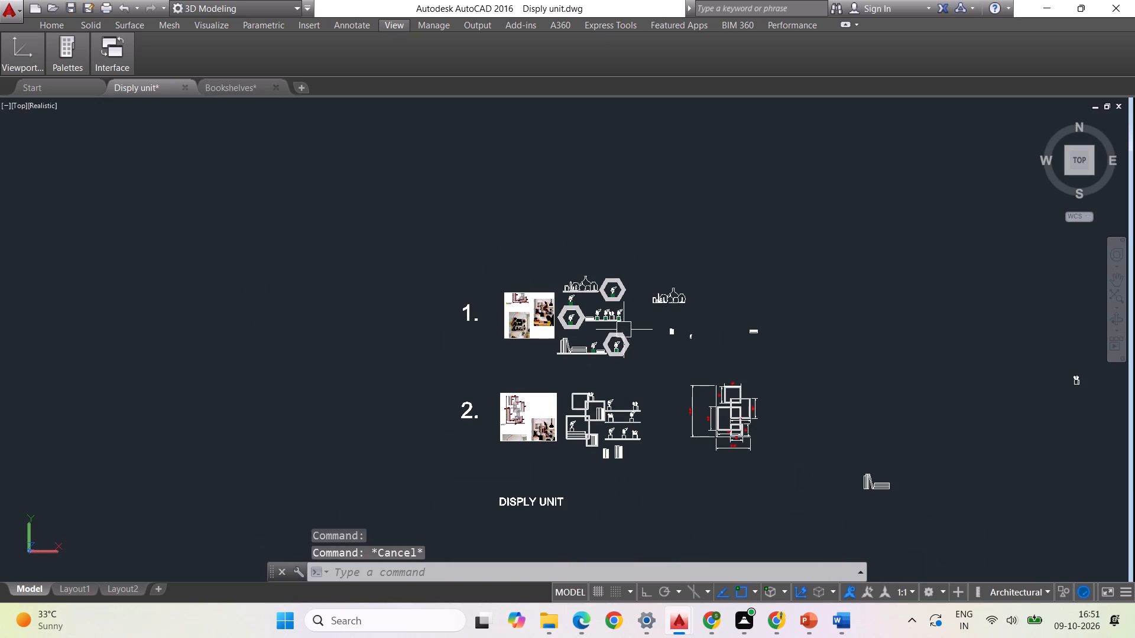
pyautogui.scroll(3, 627, 323)
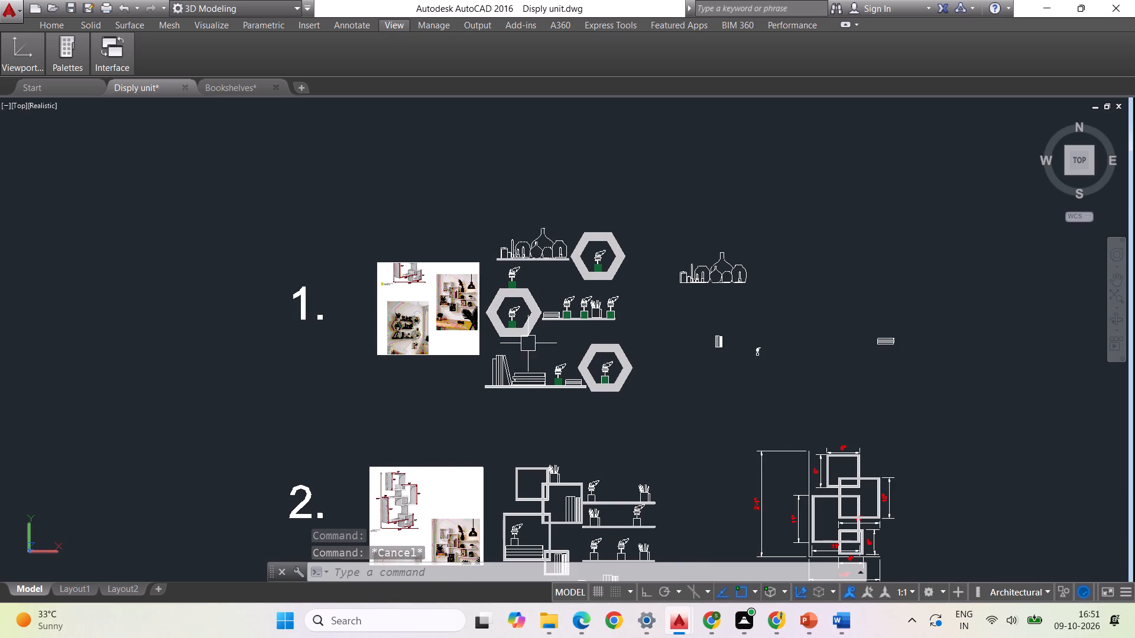
pyautogui.scroll(2, 534, 365)
pyautogui.scroll(-1, 426, 346)
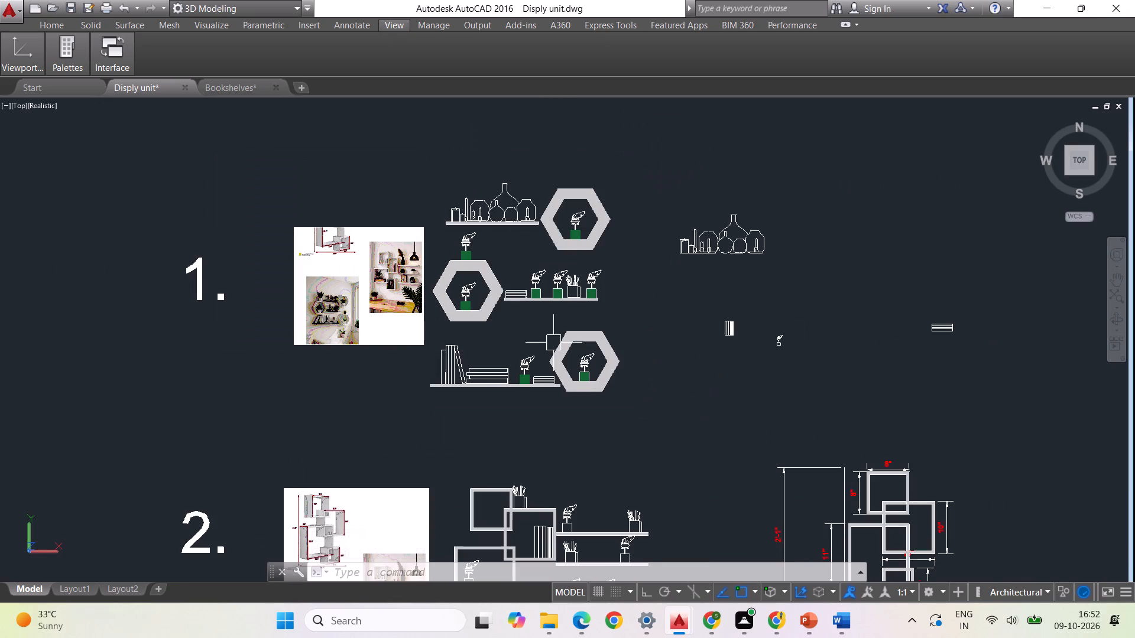
pyautogui.scroll(2, 515, 225)
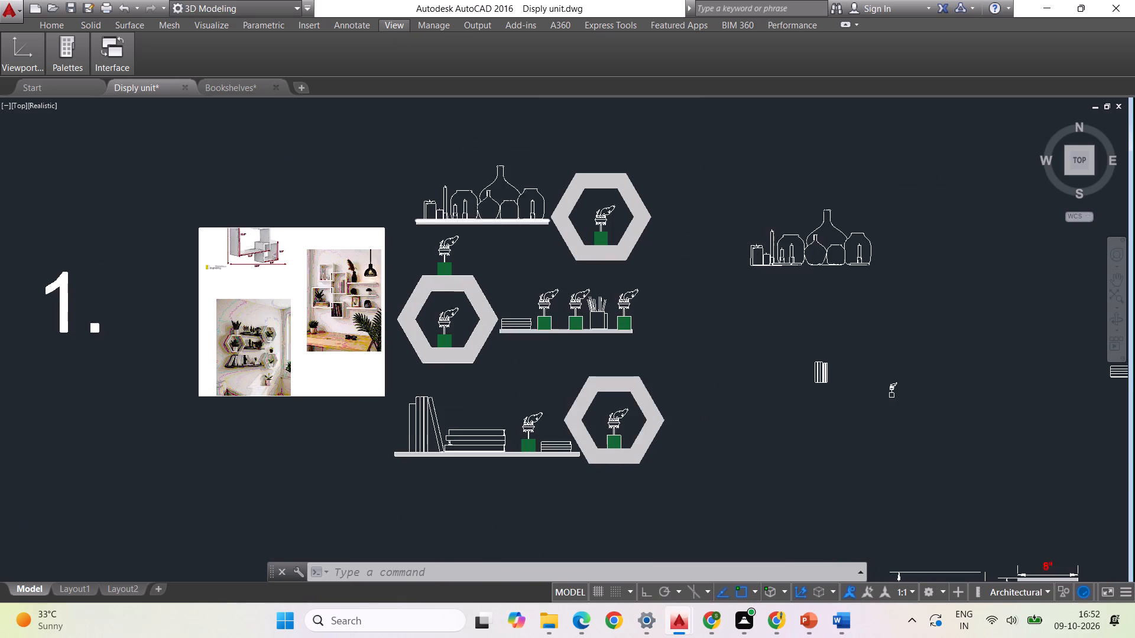
pyautogui.scroll(-2, 554, 190)
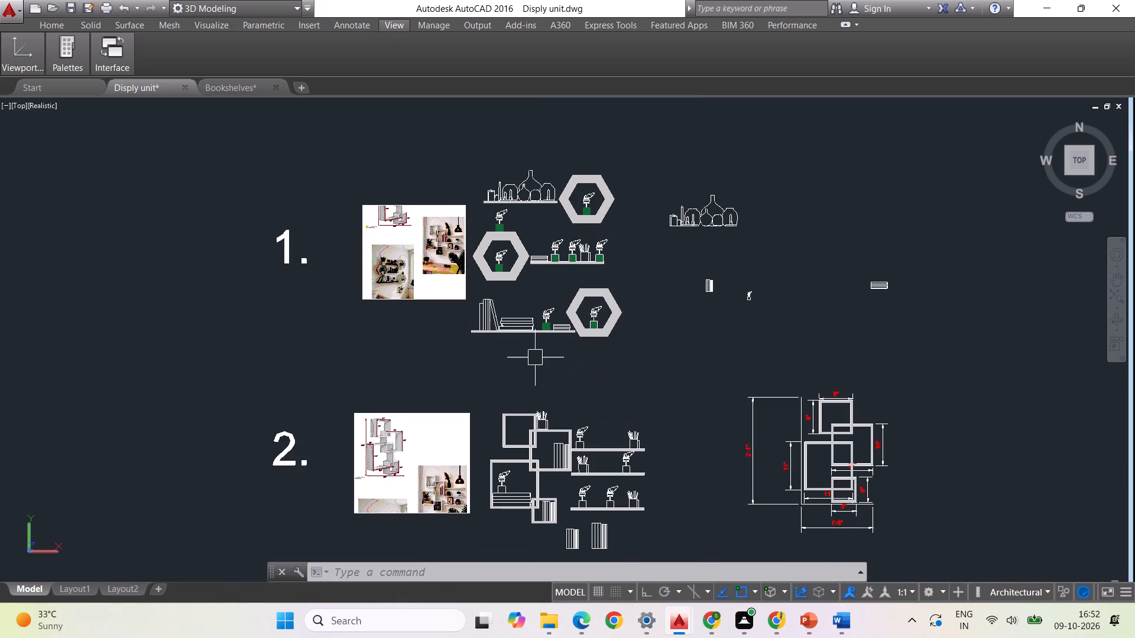
pyautogui.scroll(3, 547, 323)
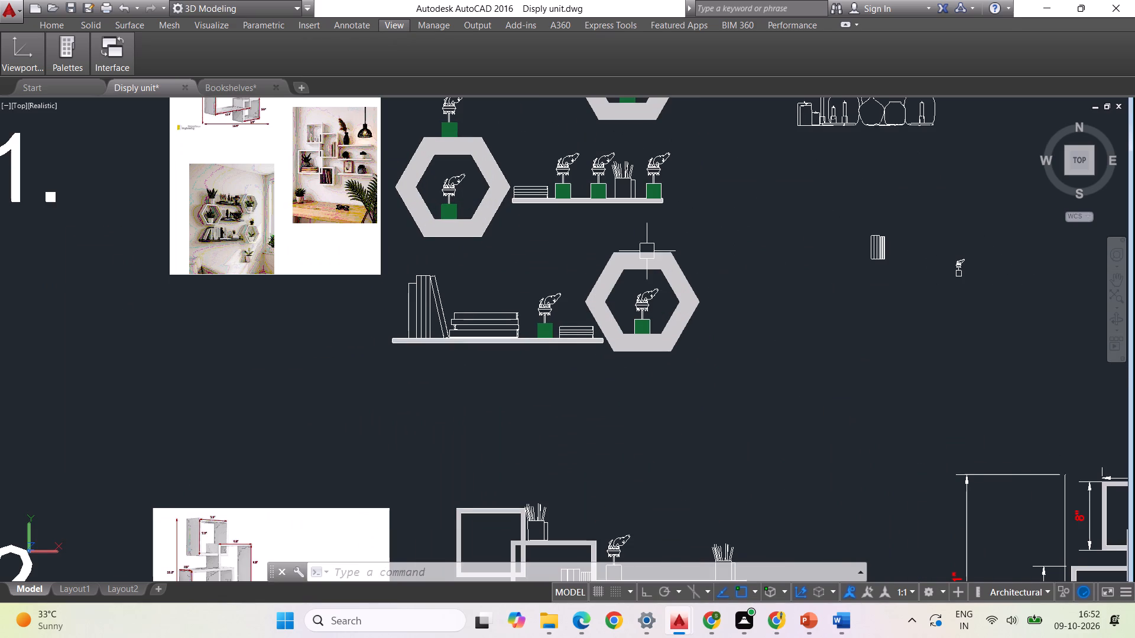
pyautogui.scroll(-2, 514, 236)
pyautogui.scroll(-1, 669, 236)
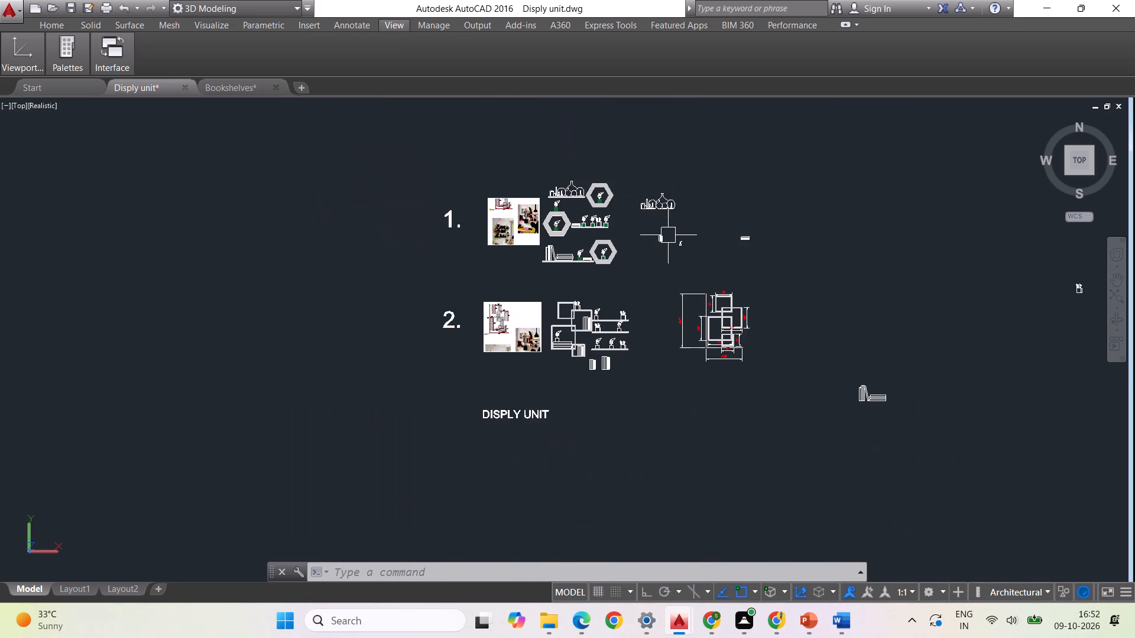
pyautogui.scroll(3, 683, 243)
pyautogui.scroll(-1, 714, 238)
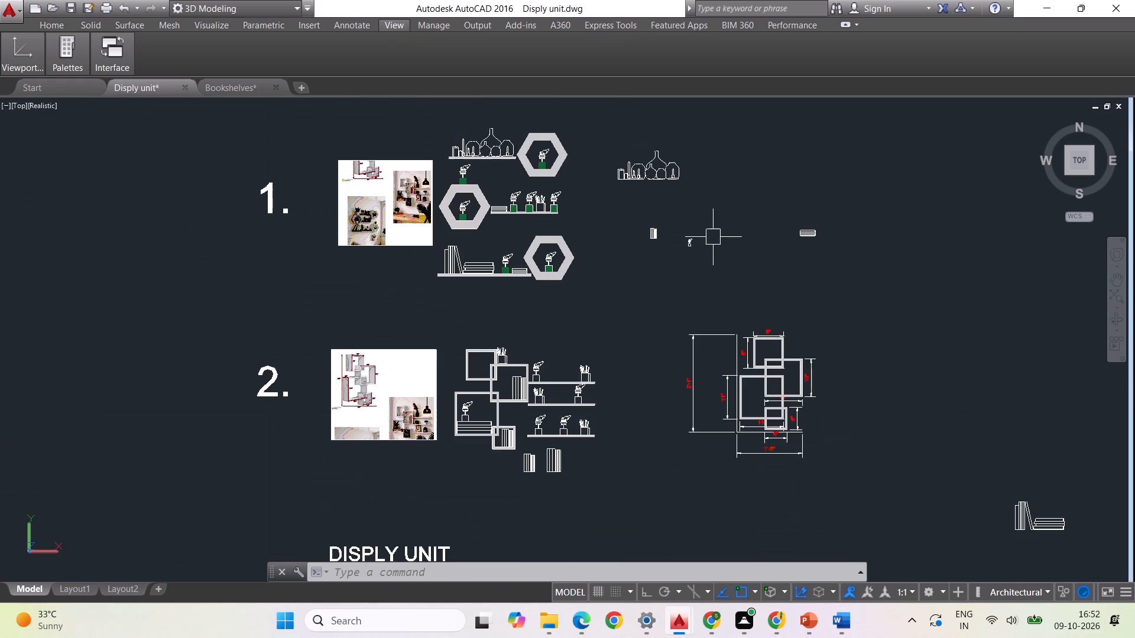
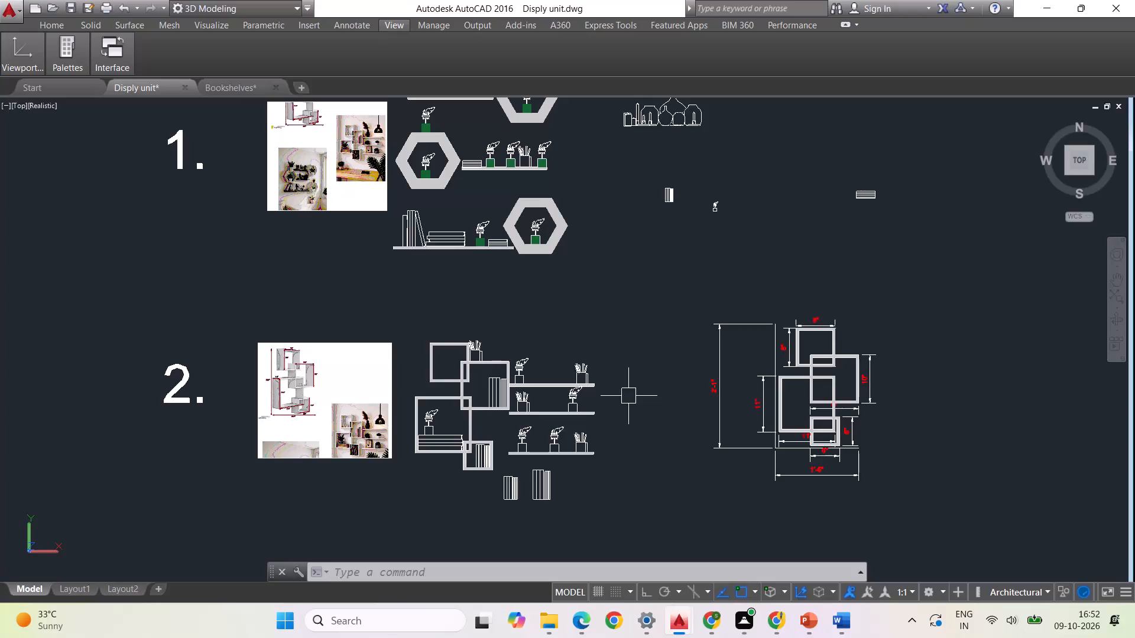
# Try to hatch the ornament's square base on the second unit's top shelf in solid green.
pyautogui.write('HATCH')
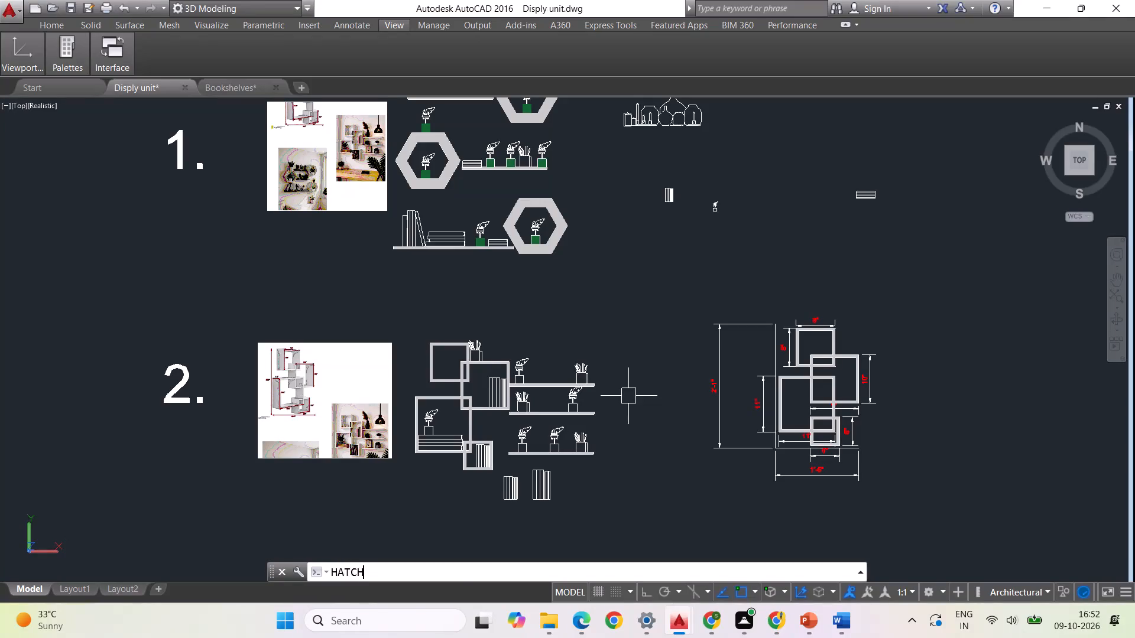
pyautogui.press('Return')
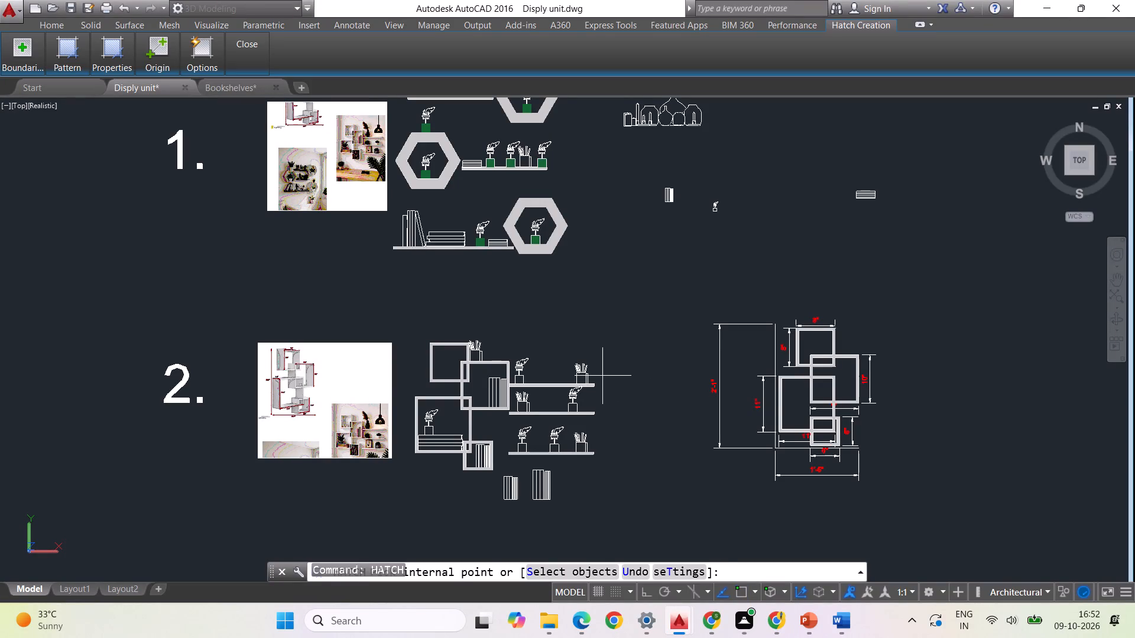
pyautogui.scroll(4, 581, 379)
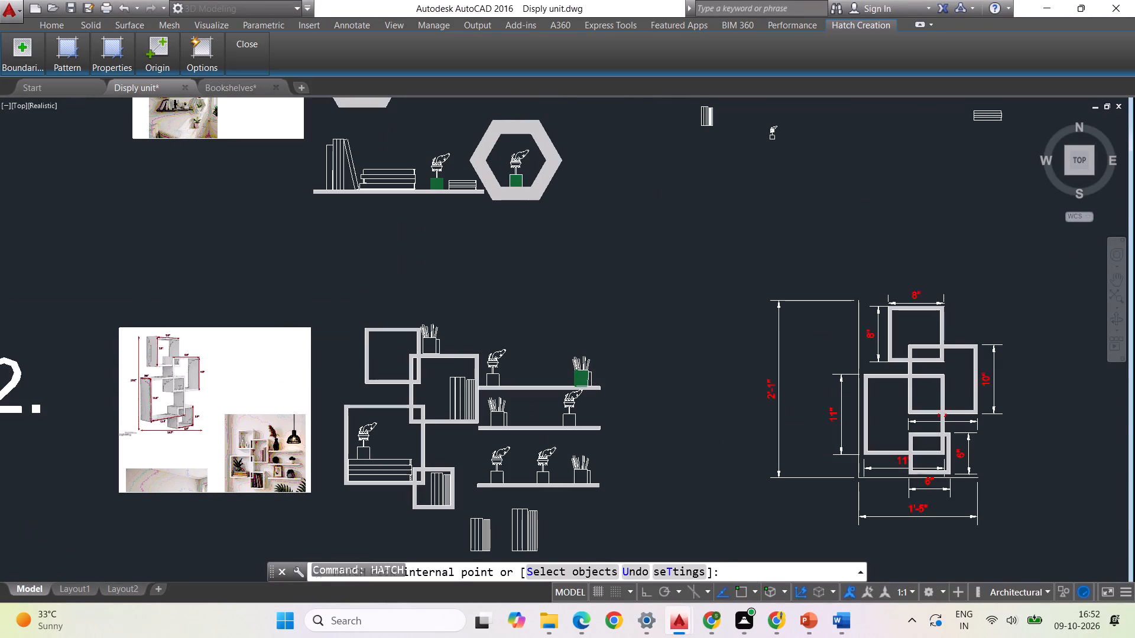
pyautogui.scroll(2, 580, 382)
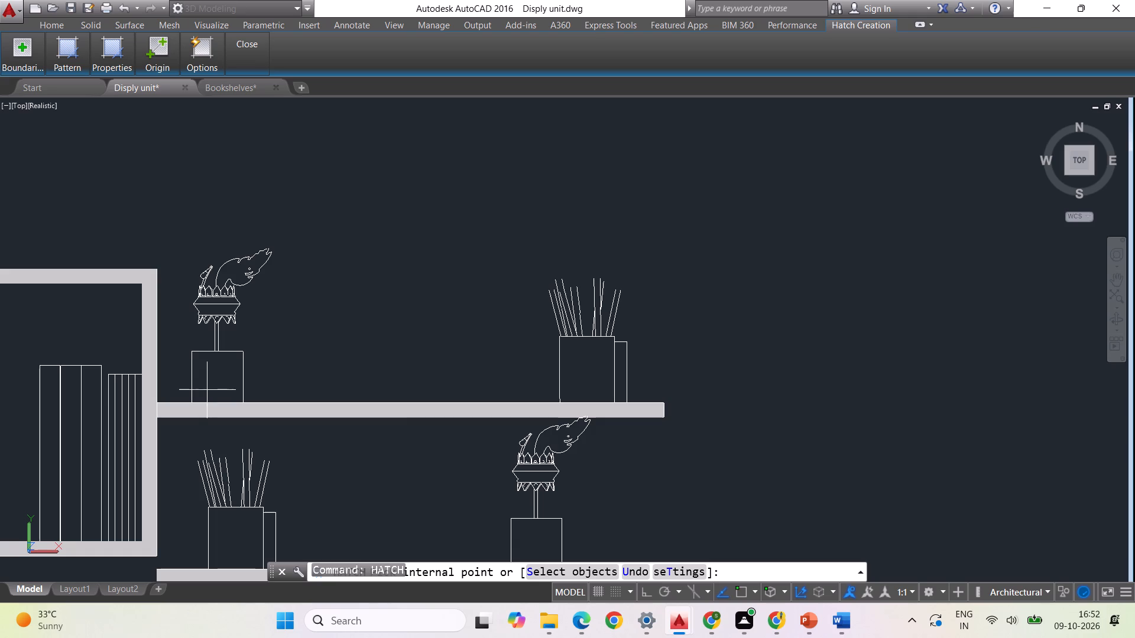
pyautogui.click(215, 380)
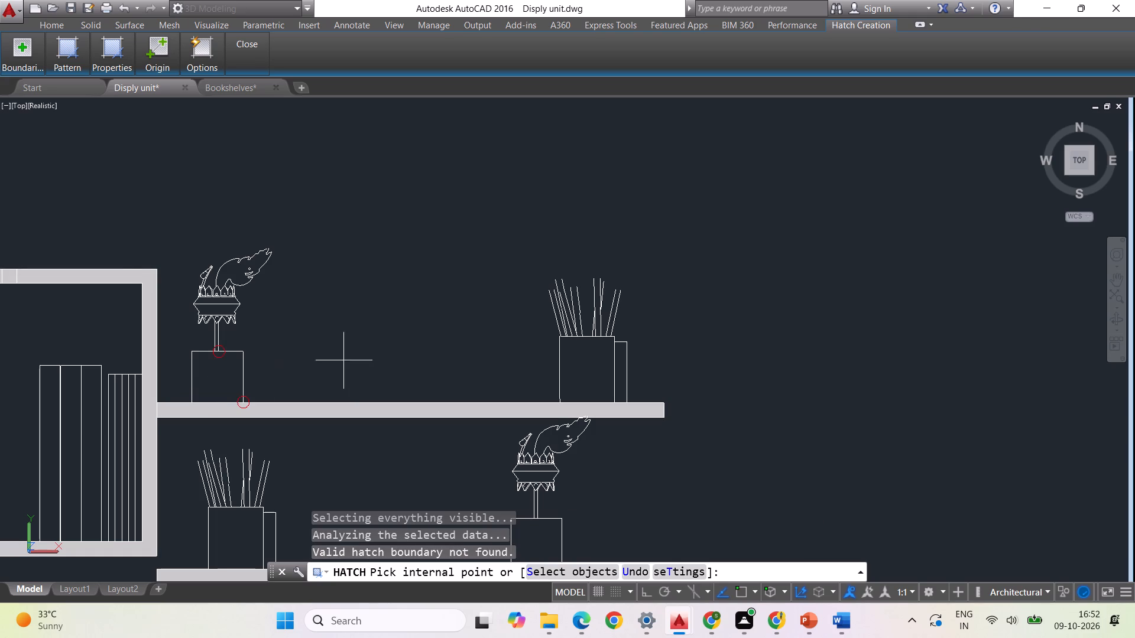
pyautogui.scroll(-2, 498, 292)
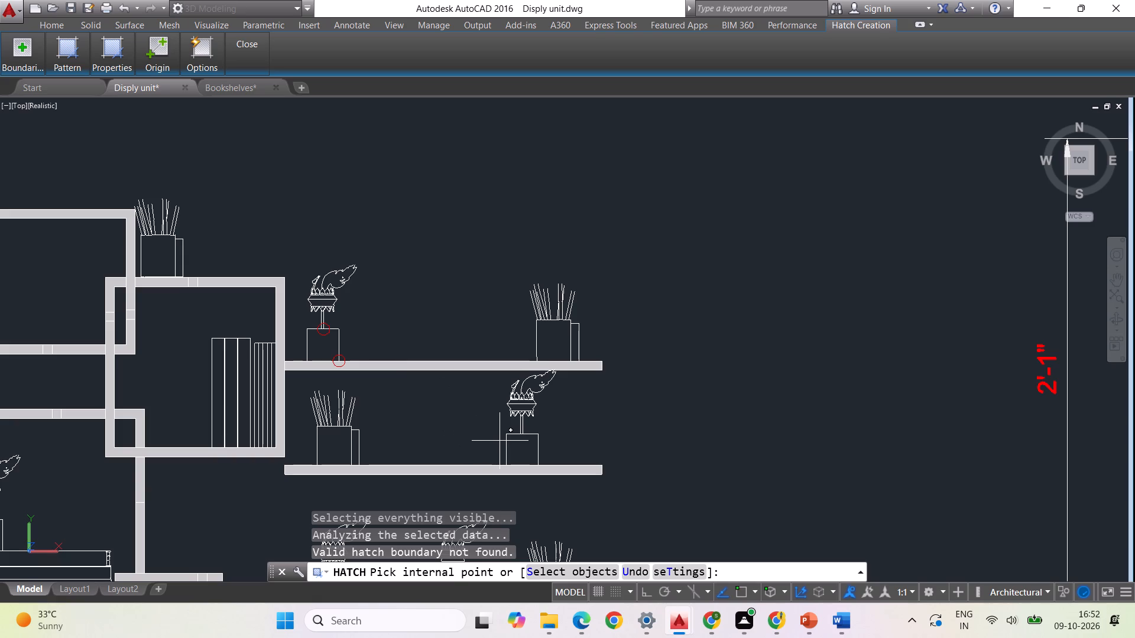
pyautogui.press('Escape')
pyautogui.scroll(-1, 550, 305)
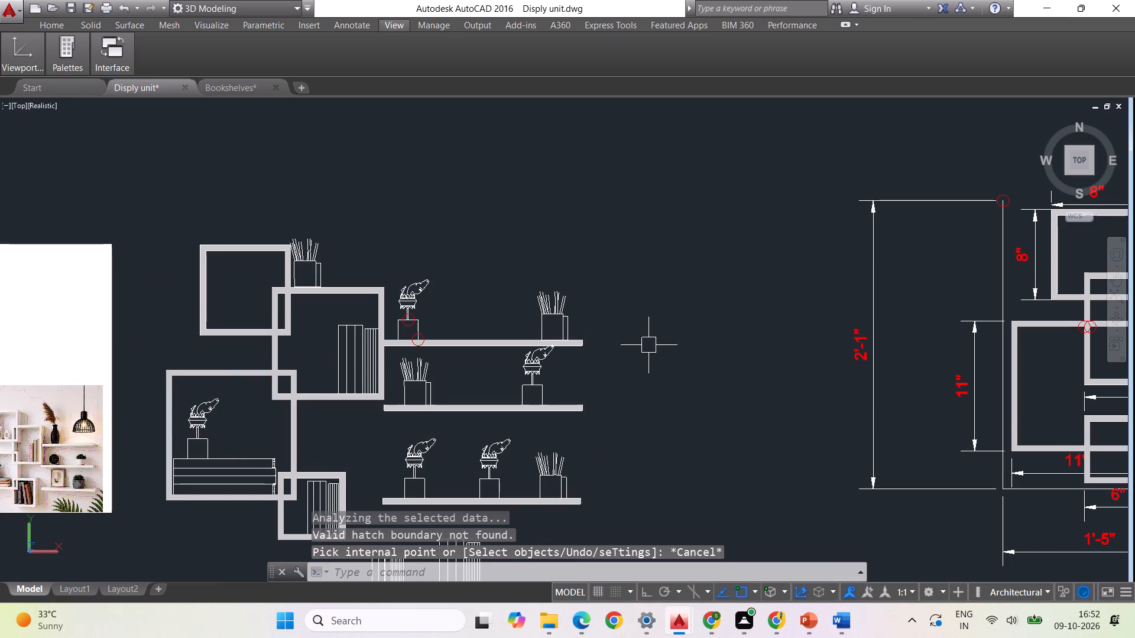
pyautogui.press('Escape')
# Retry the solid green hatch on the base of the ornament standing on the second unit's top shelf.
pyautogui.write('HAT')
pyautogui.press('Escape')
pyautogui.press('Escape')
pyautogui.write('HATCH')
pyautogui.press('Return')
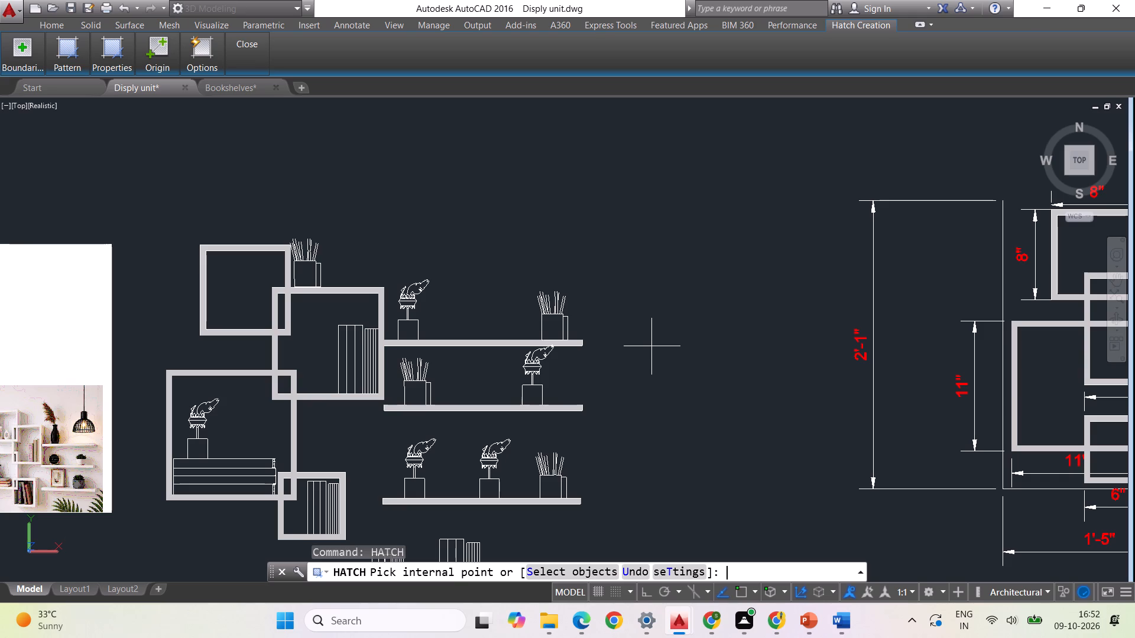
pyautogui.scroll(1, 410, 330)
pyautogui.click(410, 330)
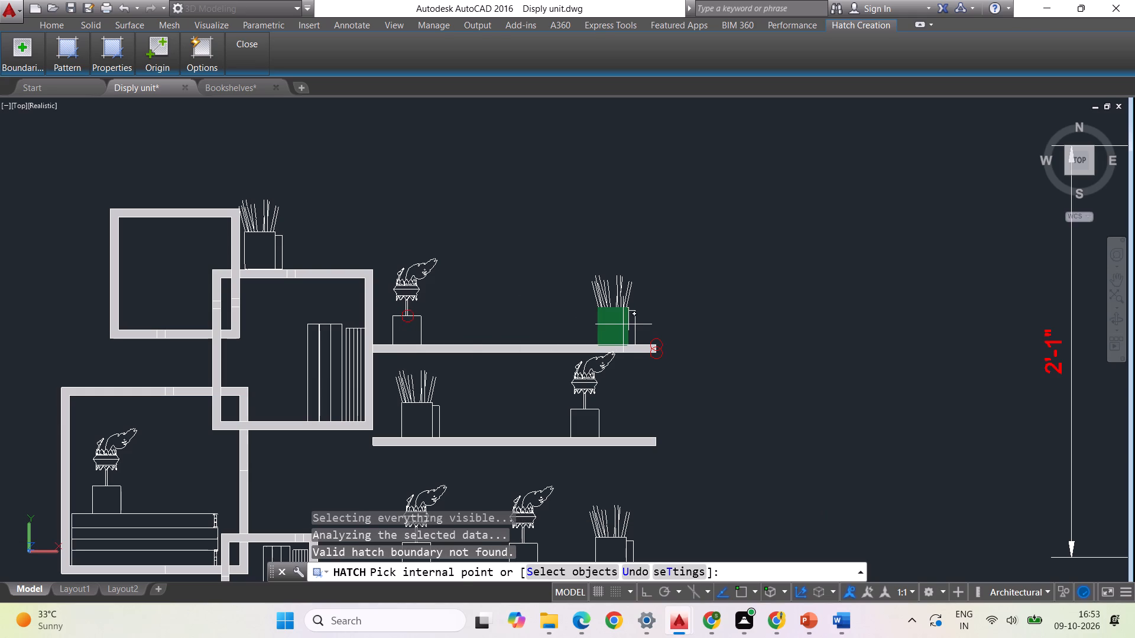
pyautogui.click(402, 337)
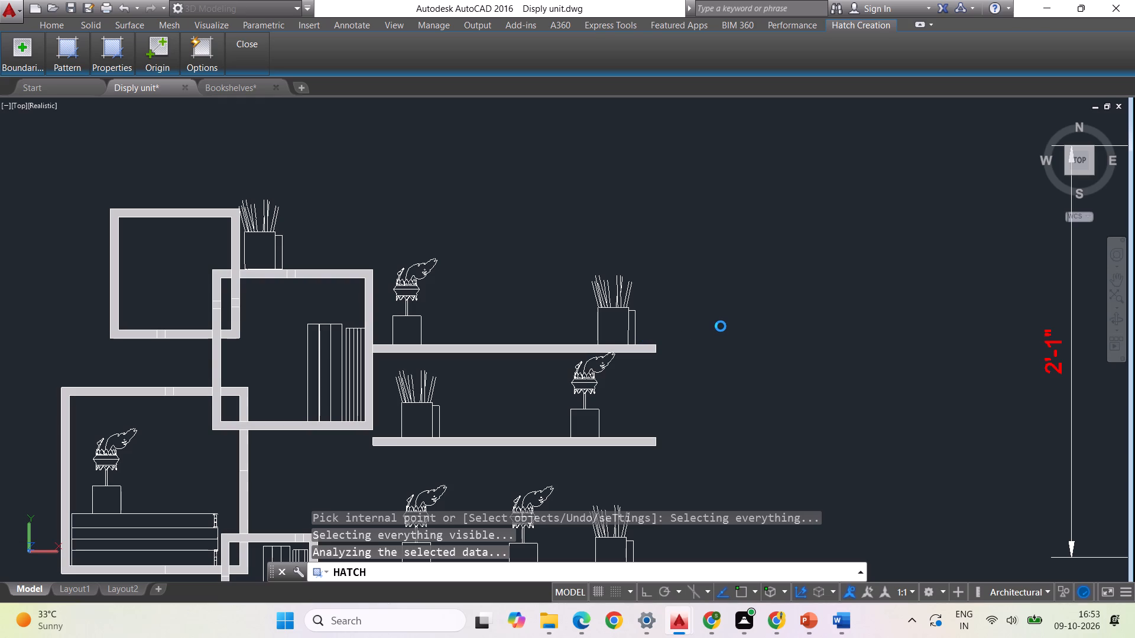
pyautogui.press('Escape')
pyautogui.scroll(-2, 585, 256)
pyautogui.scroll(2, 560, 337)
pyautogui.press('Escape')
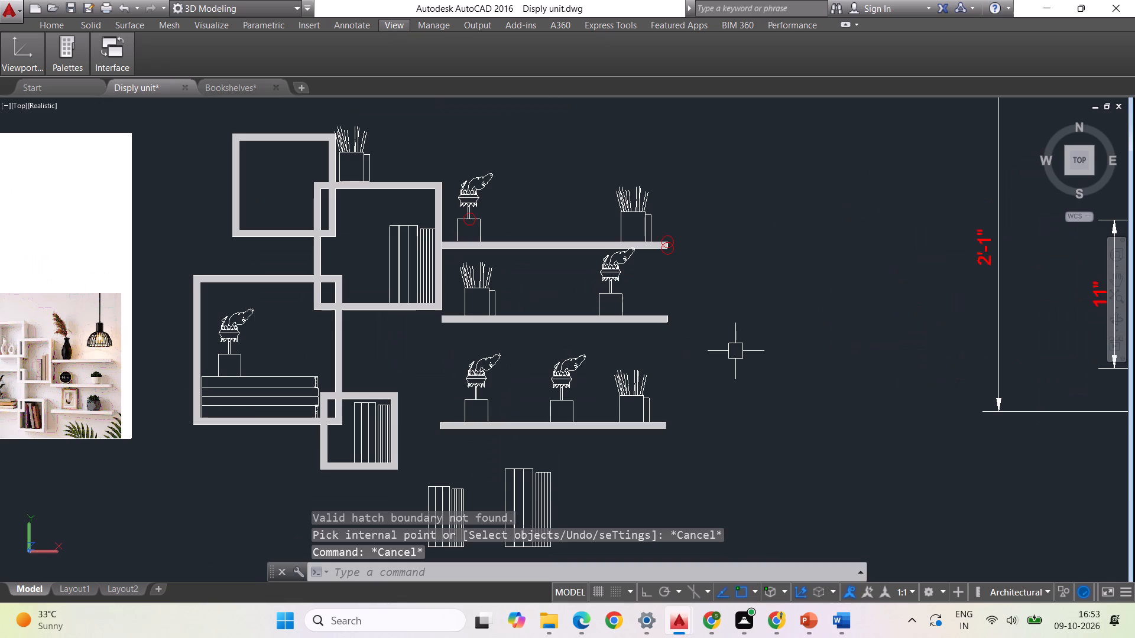
# Save the drawing.
pyautogui.hotkey('ctrl', 's')
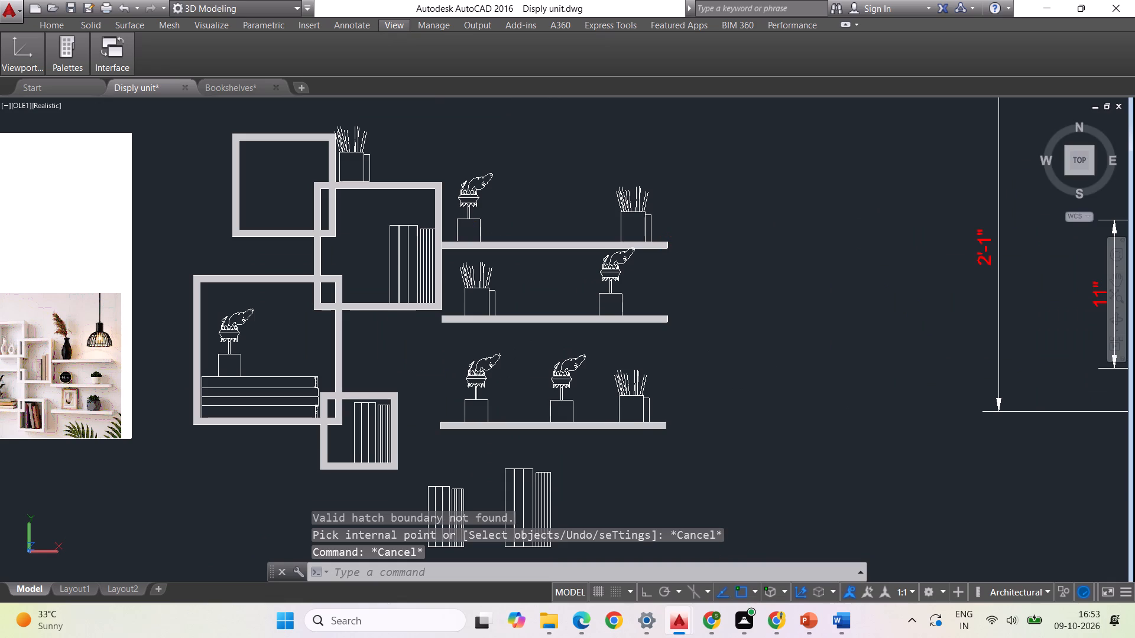
# Hatch the base of the middle ornament on the second unit's bottom shelf in solid green.
pyautogui.write('HATCH')
pyautogui.press('Return')
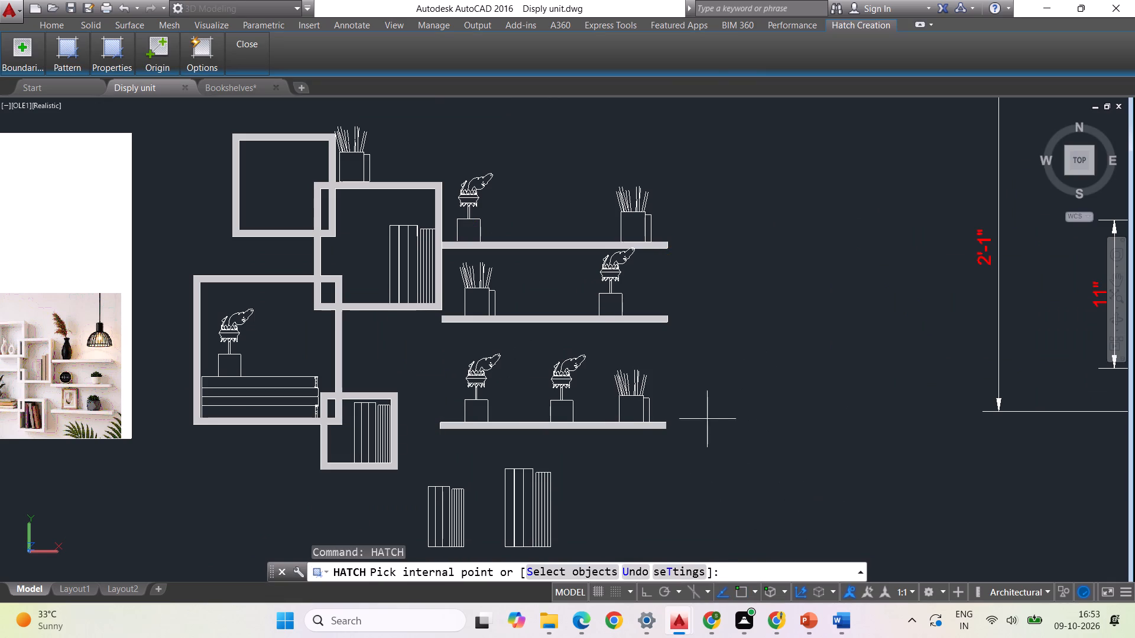
pyautogui.click(564, 413)
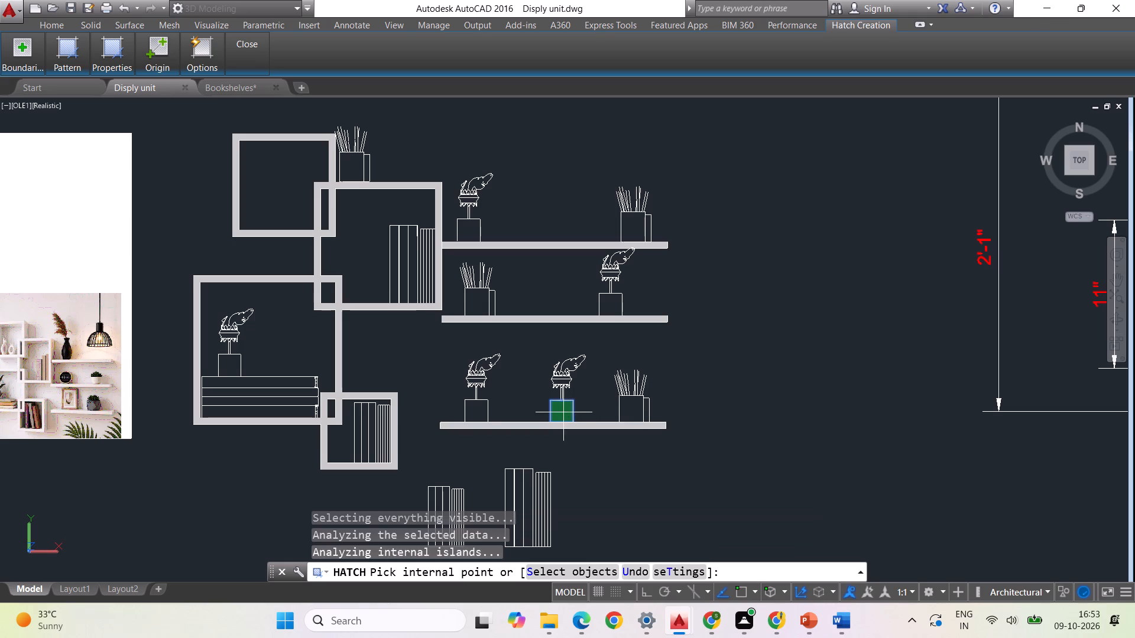
pyautogui.click(472, 406)
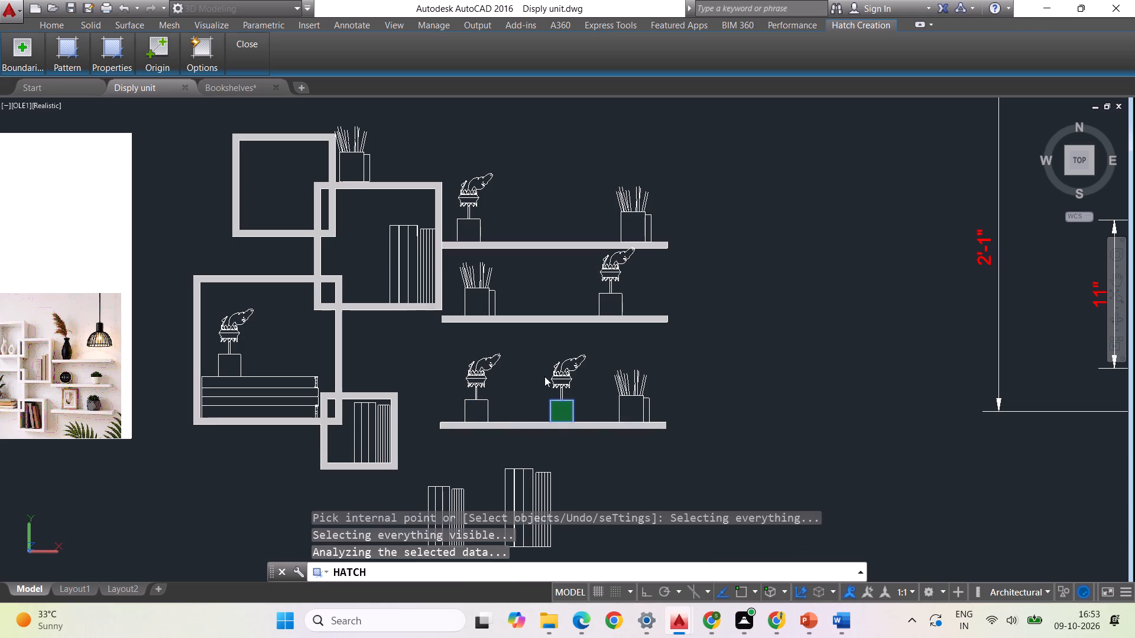
pyautogui.click(604, 348)
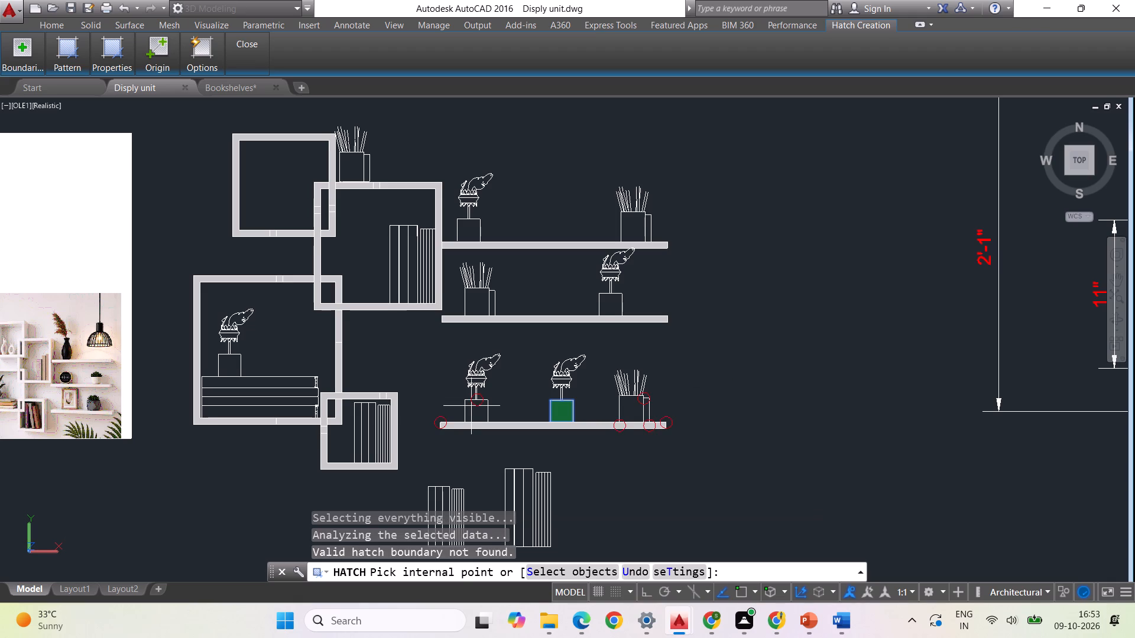
pyautogui.press('Escape')
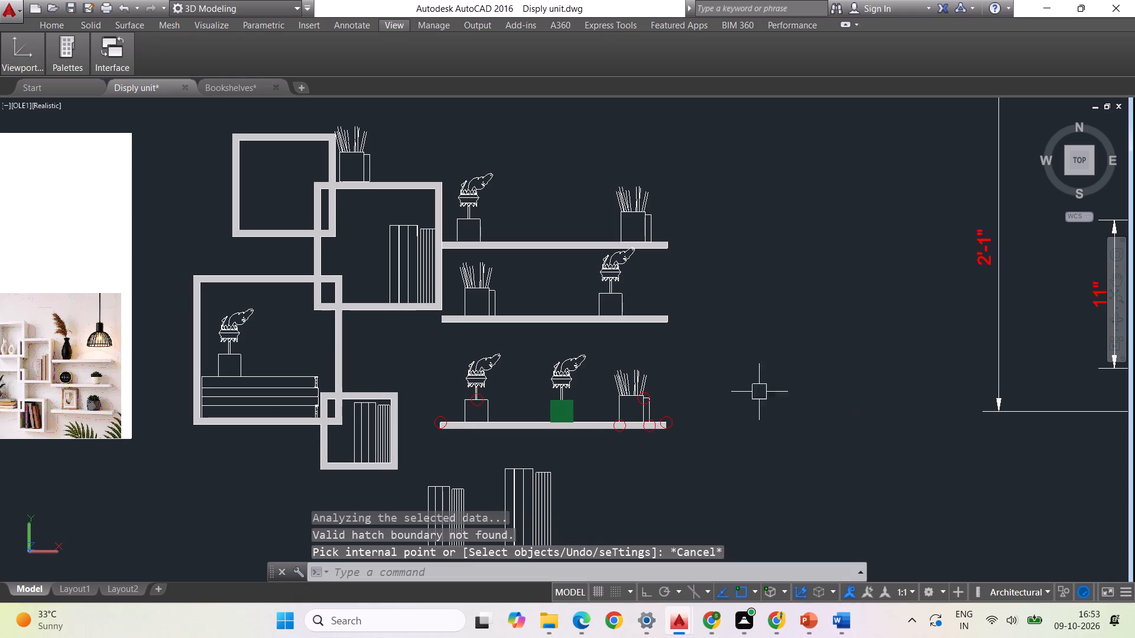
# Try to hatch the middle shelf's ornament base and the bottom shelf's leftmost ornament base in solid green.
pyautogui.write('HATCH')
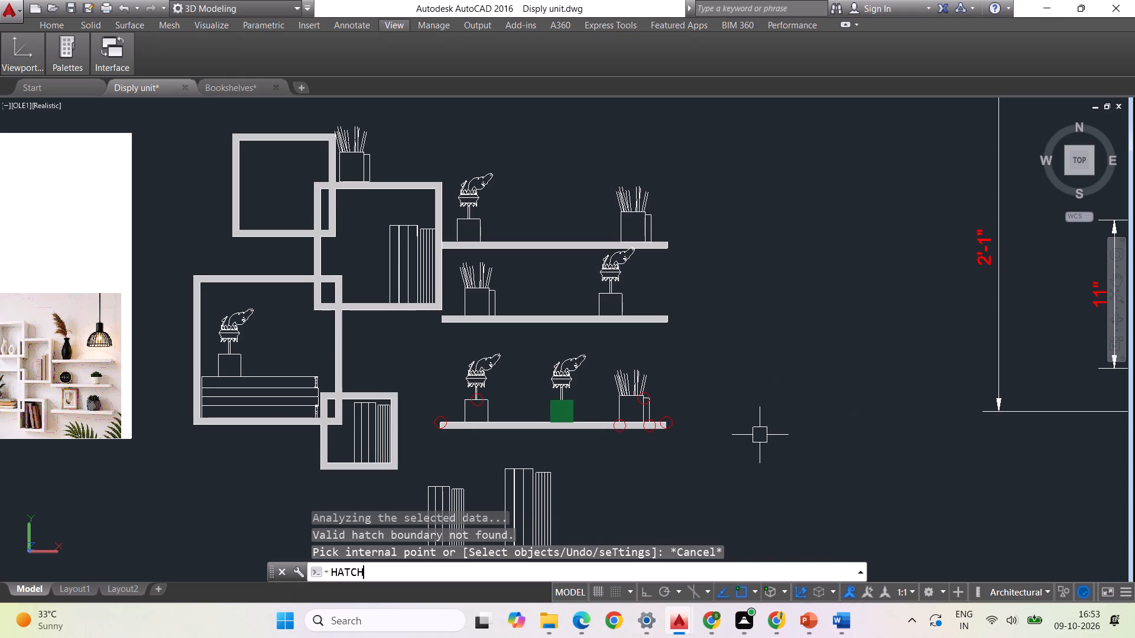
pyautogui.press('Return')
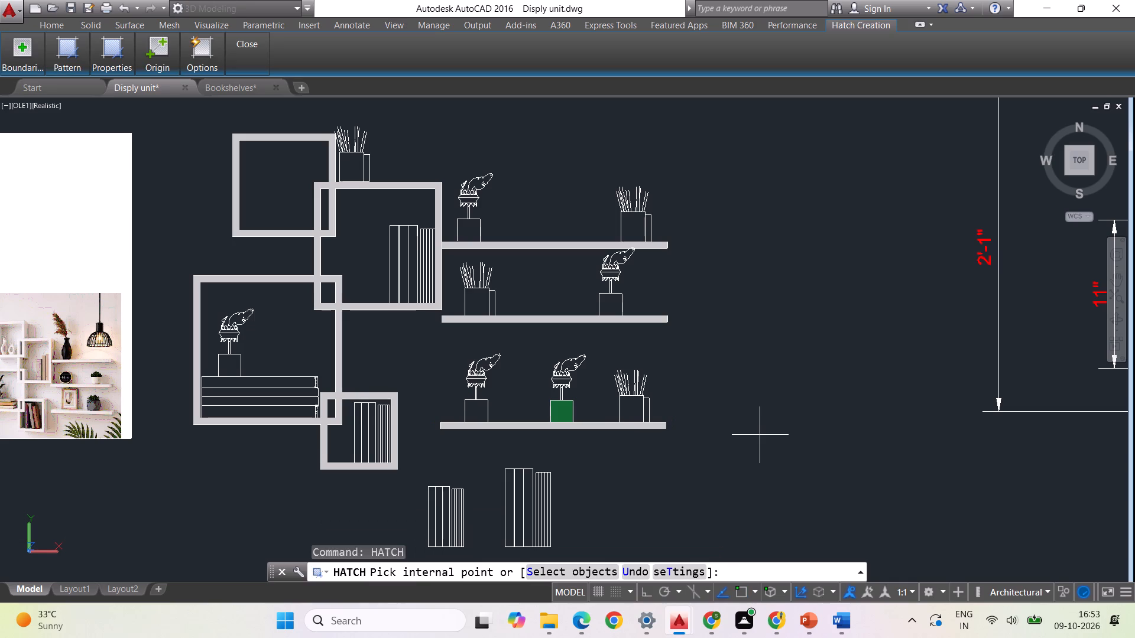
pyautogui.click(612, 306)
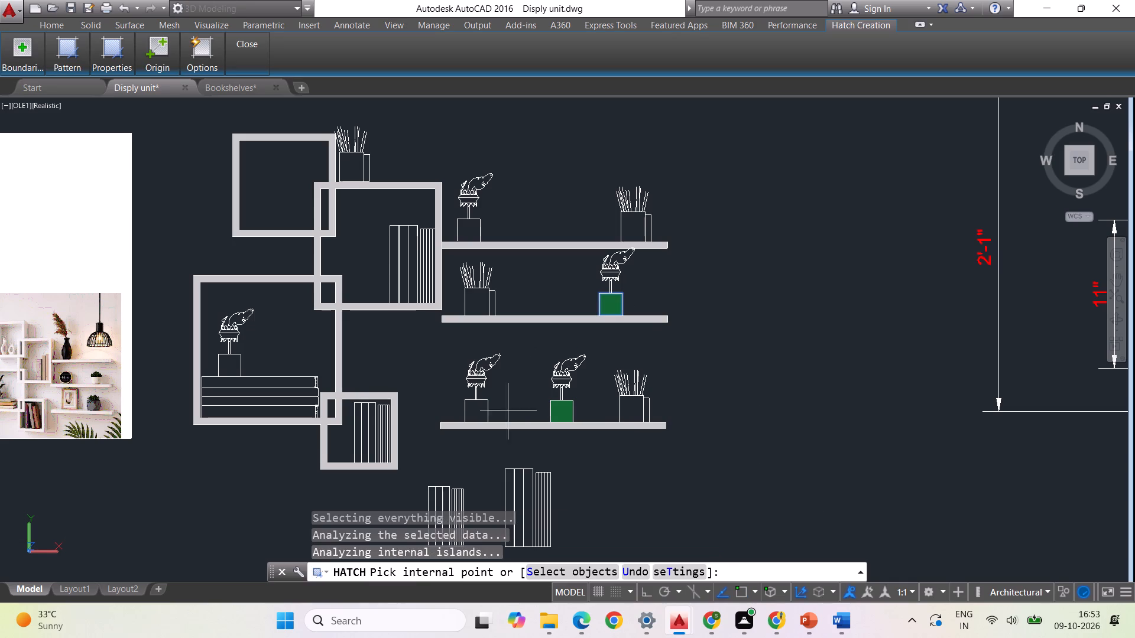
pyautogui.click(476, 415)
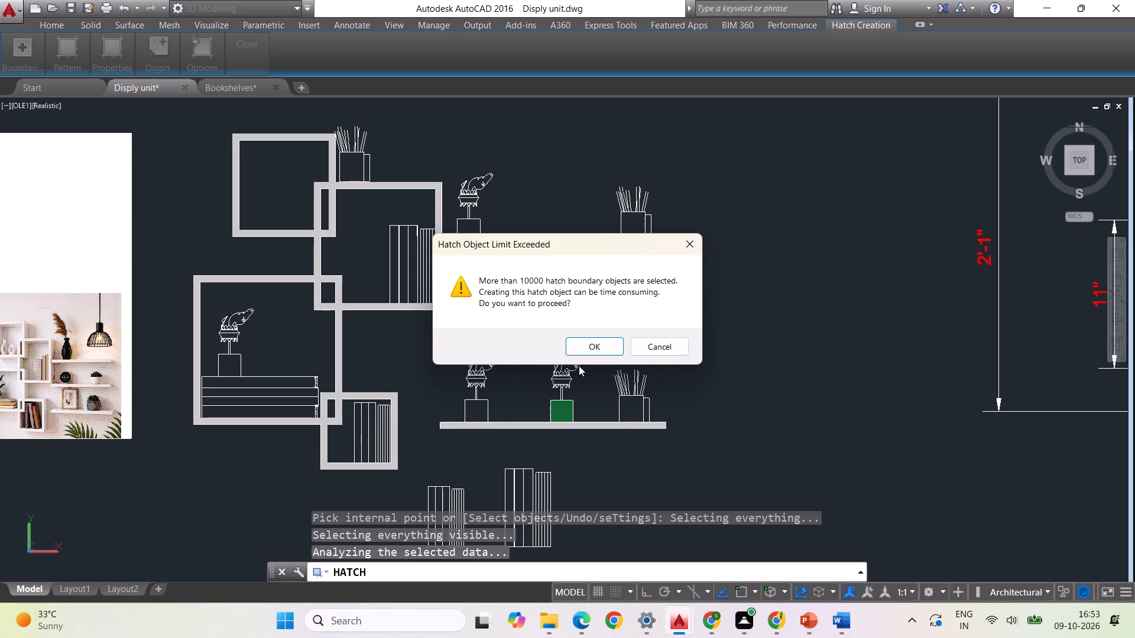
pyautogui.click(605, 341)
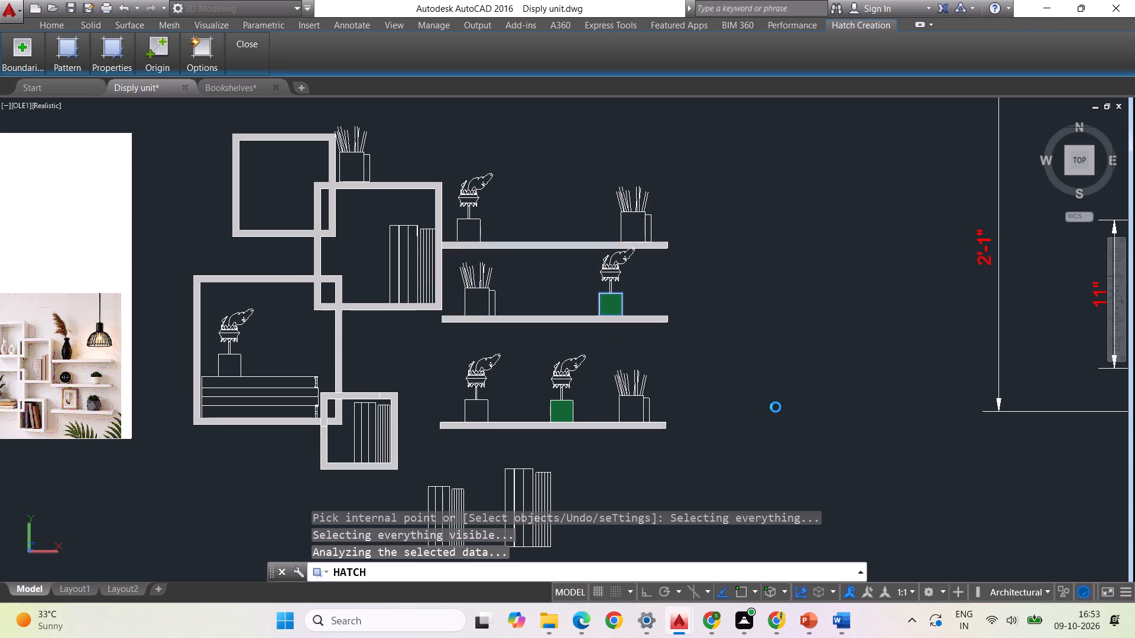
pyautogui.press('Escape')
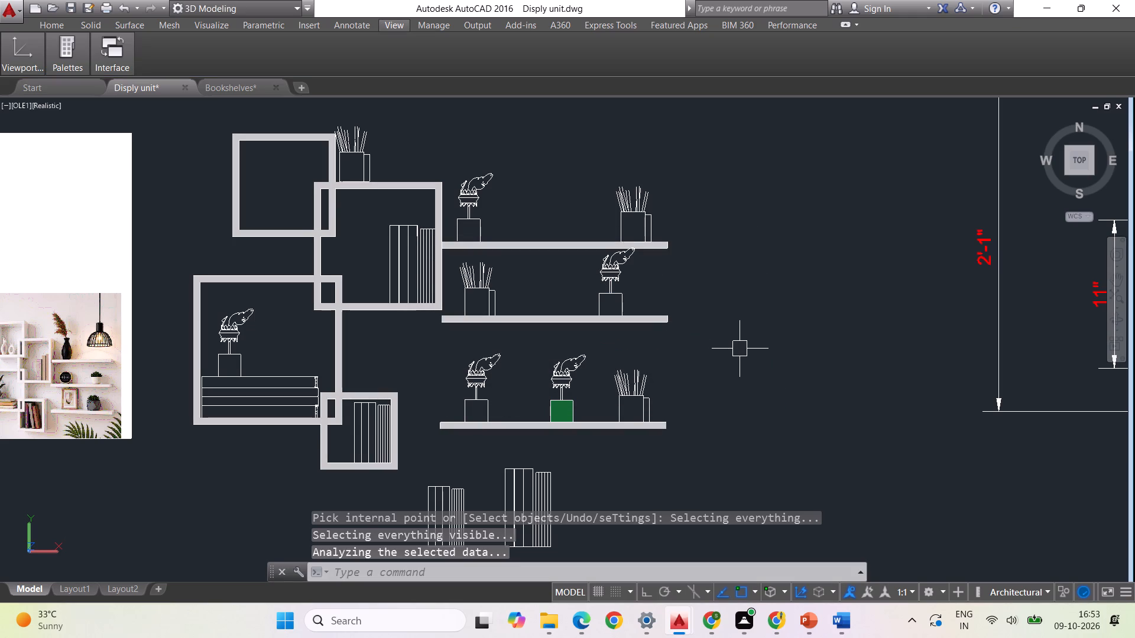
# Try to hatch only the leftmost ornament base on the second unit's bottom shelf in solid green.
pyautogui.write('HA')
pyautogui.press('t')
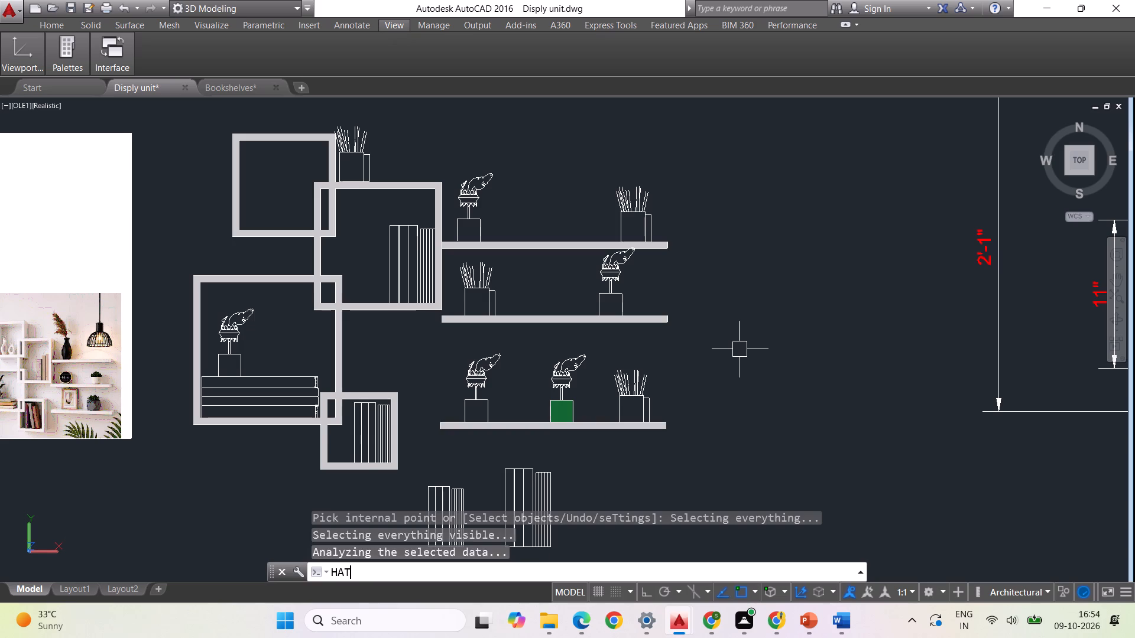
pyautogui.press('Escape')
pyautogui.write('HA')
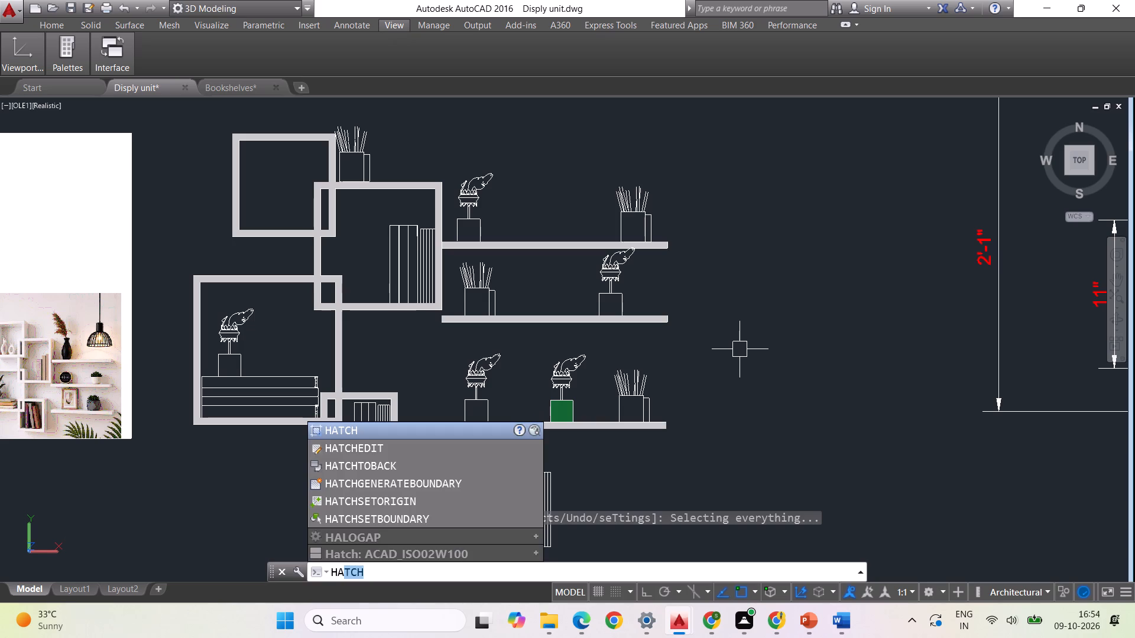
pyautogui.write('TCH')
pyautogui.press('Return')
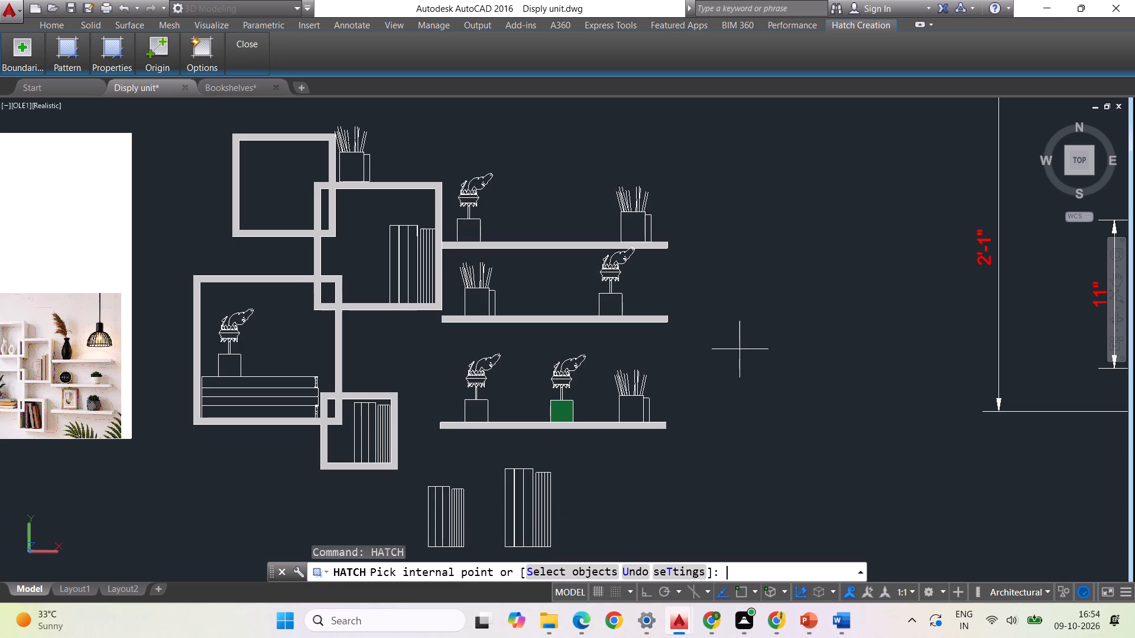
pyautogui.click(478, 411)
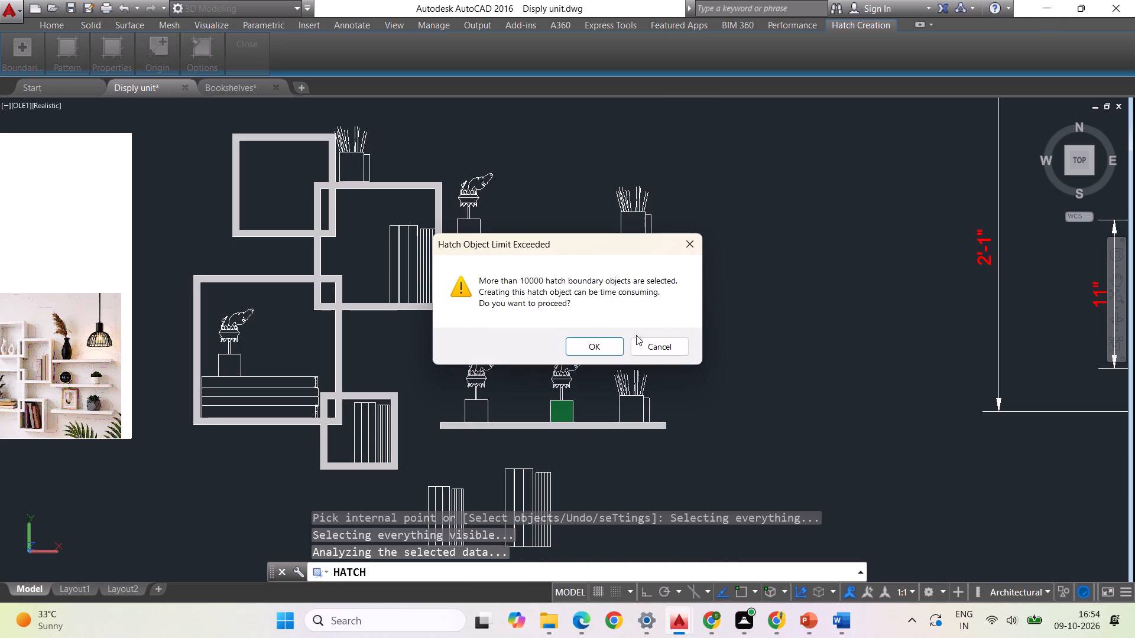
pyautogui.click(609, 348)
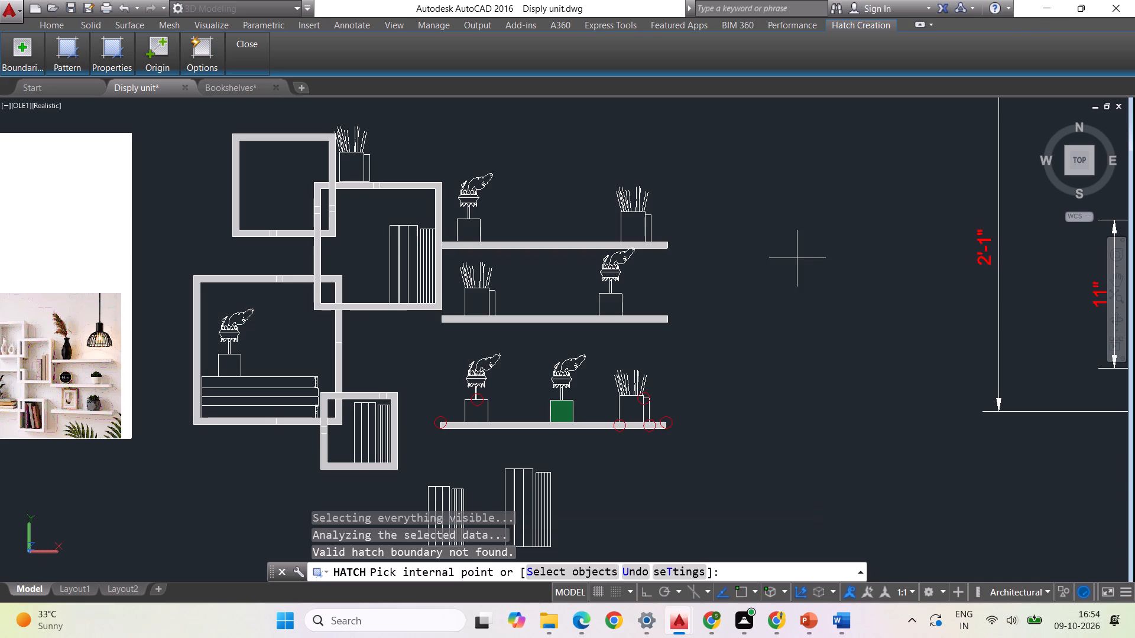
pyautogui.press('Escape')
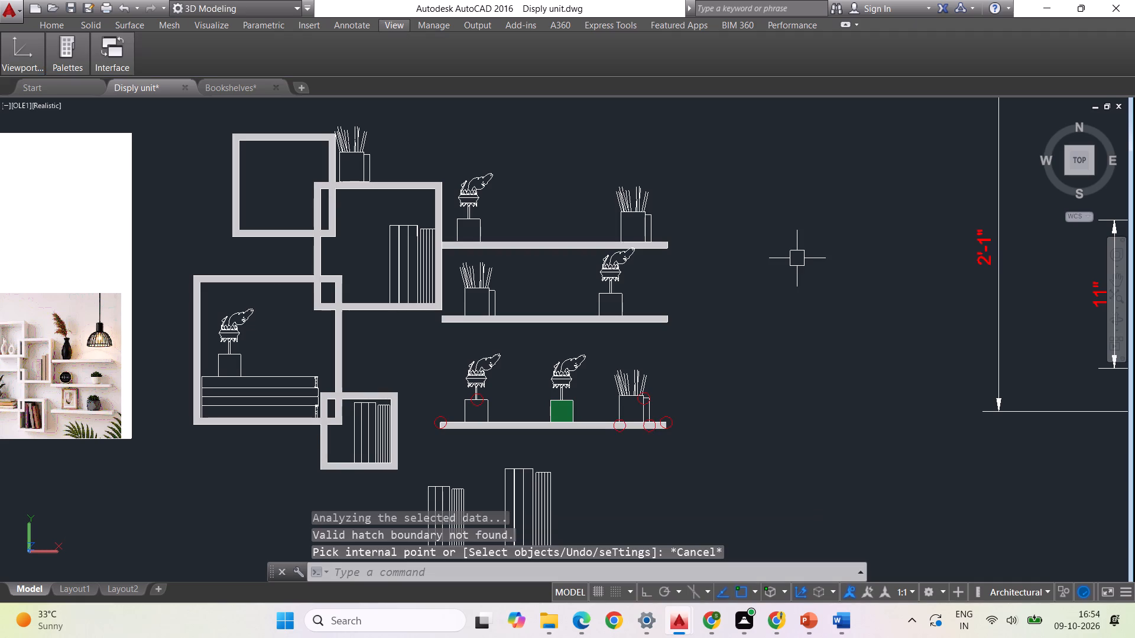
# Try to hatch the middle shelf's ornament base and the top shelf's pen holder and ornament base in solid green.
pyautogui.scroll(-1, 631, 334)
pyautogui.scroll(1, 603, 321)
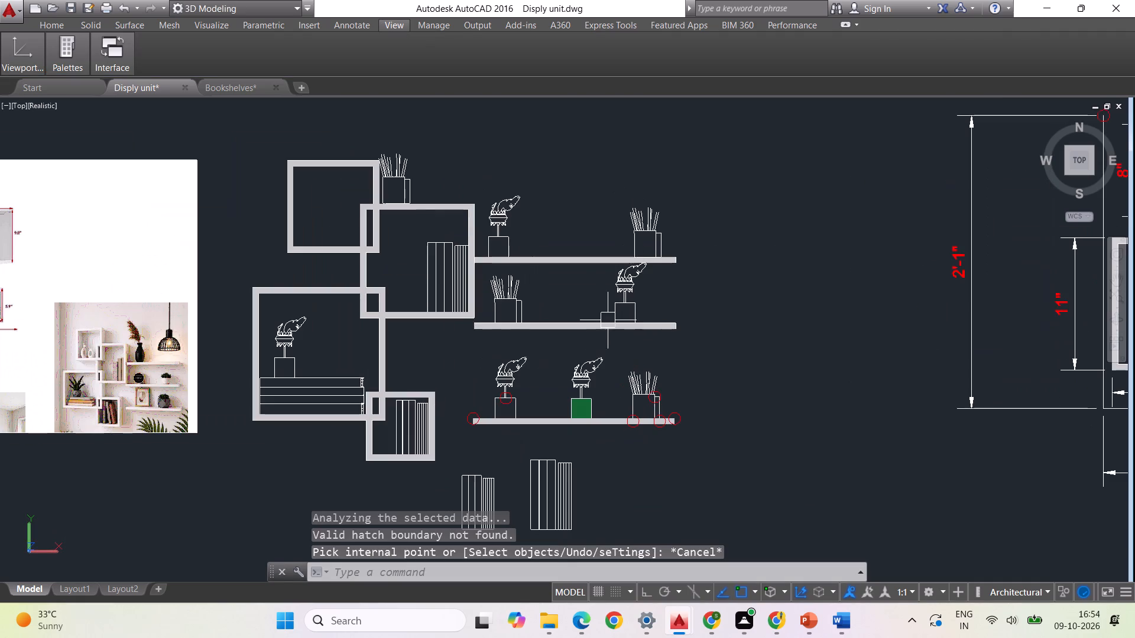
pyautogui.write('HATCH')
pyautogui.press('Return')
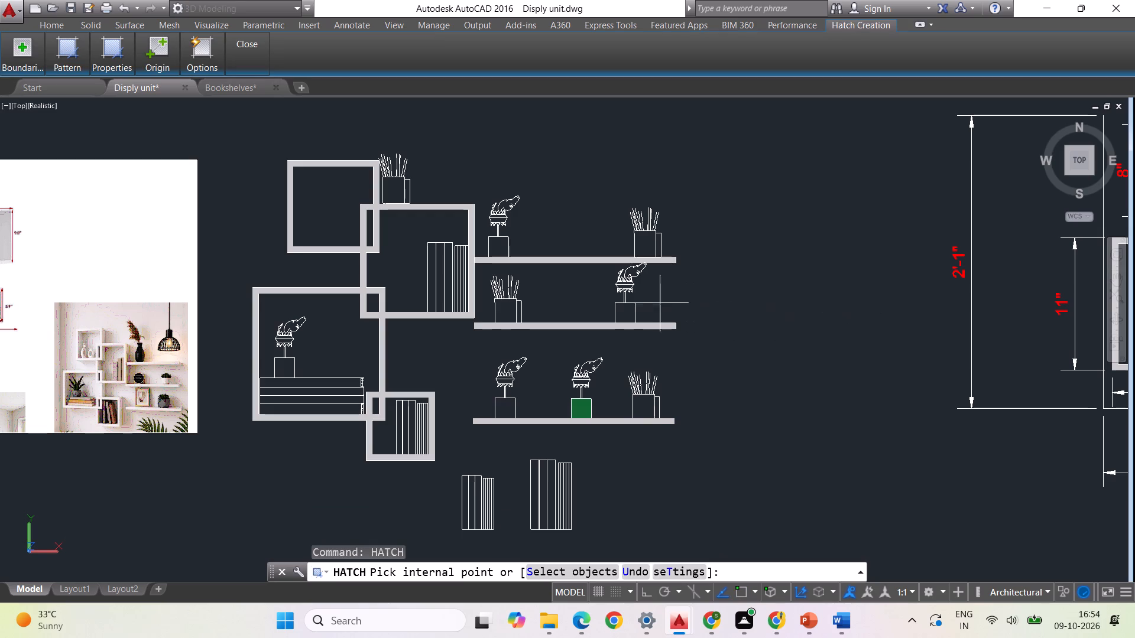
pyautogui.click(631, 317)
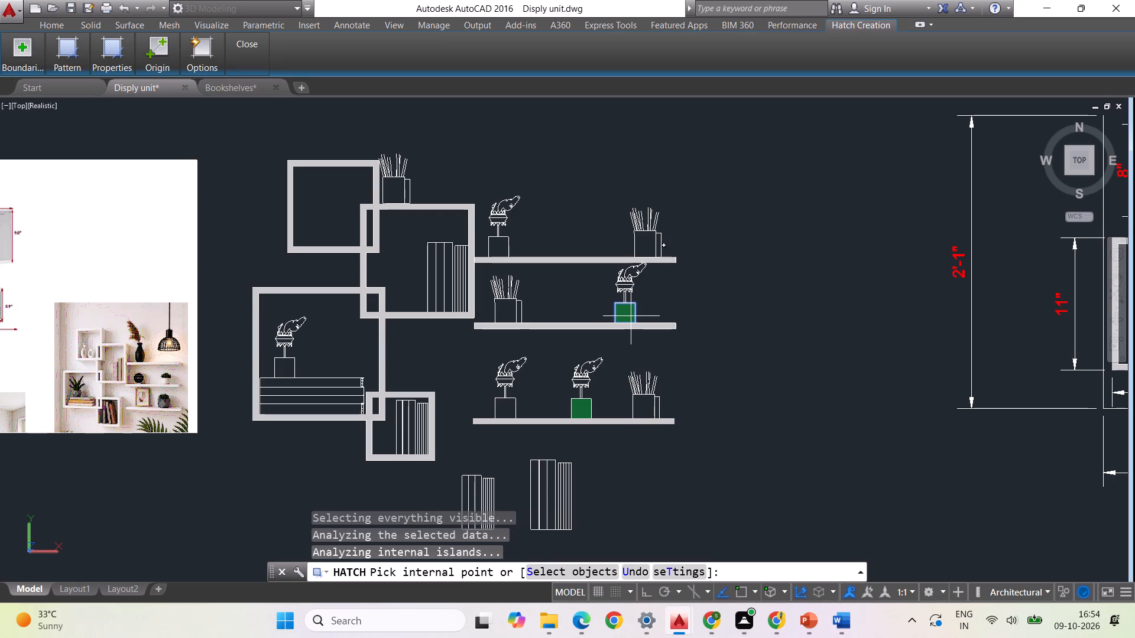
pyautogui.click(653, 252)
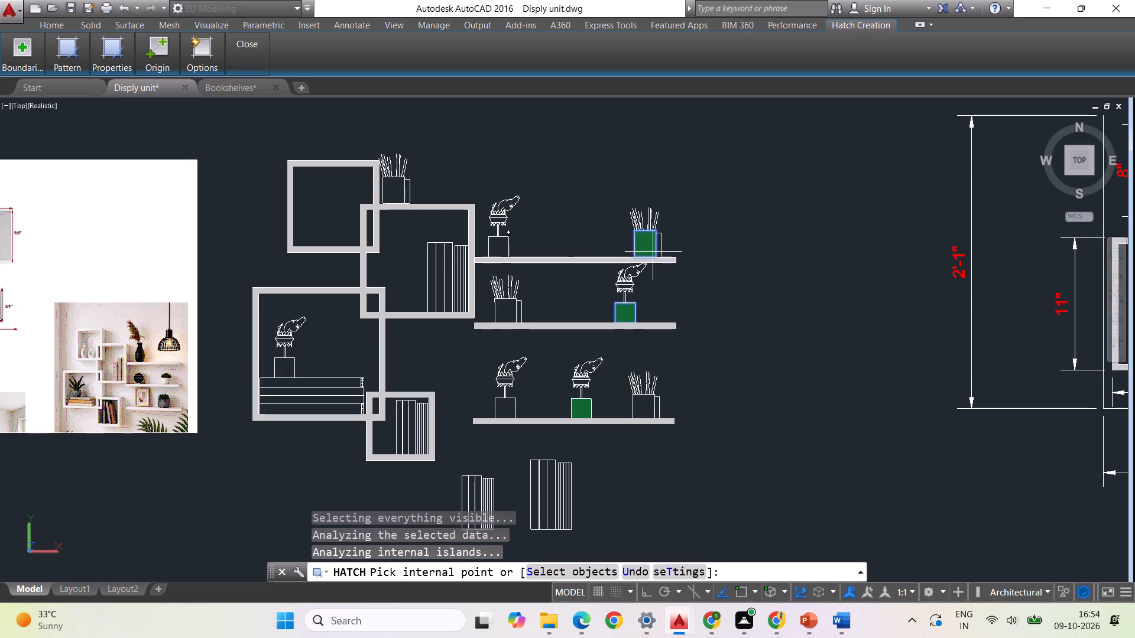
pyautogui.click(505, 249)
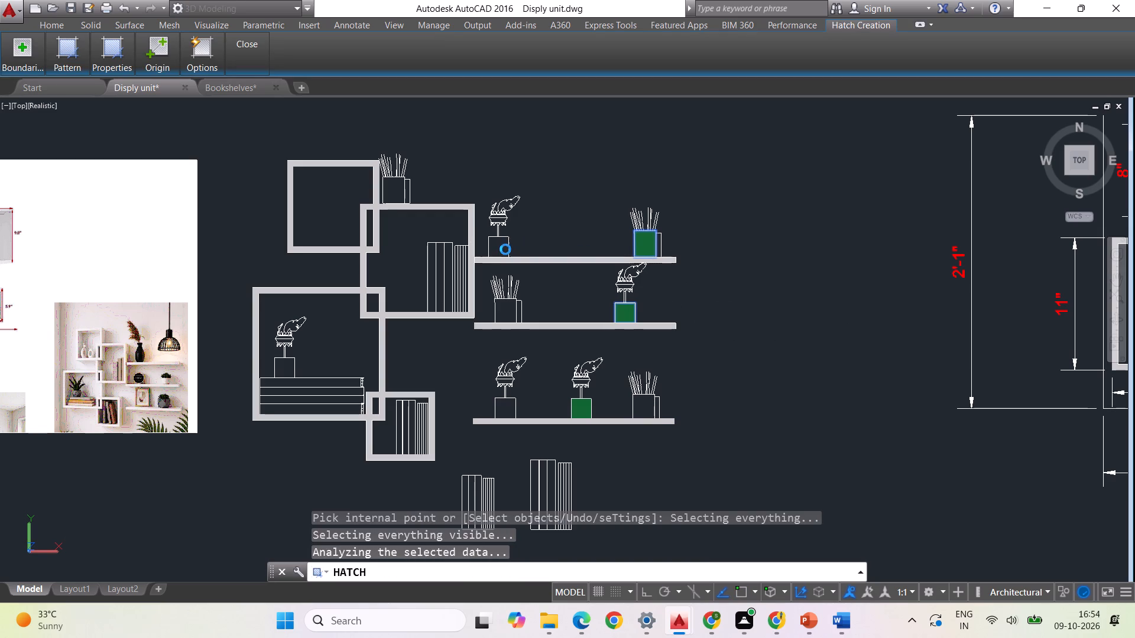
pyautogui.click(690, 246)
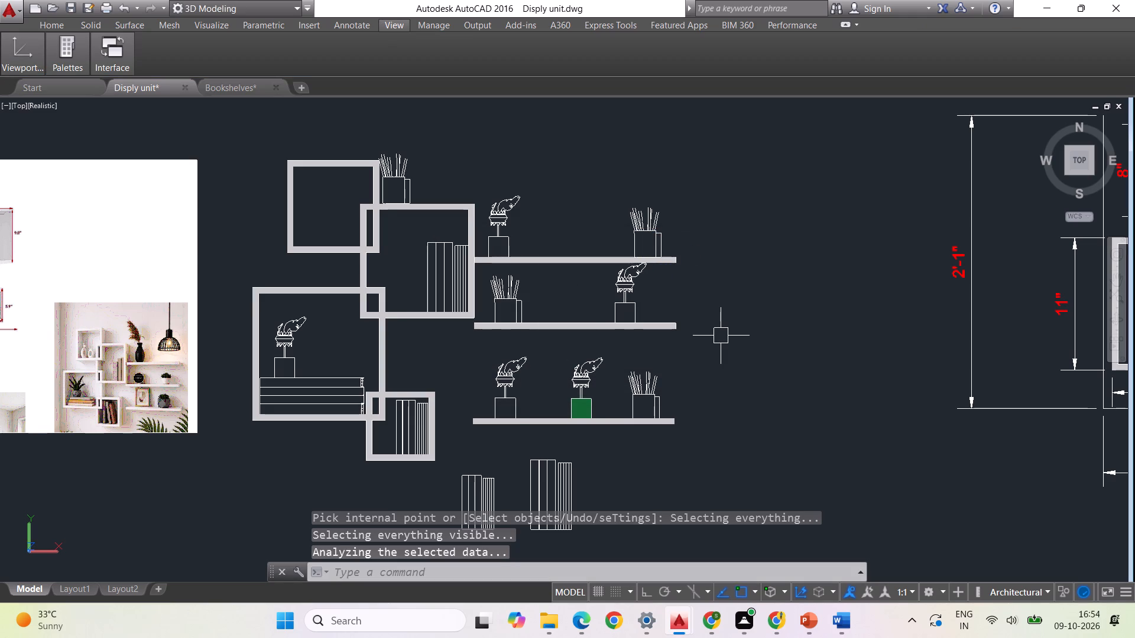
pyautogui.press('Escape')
# Save the drawing.
pyautogui.hotkey('ctrl', 's')
pyautogui.hotkey('ctrl', 's')
pyautogui.hotkey('ctrl', 's')
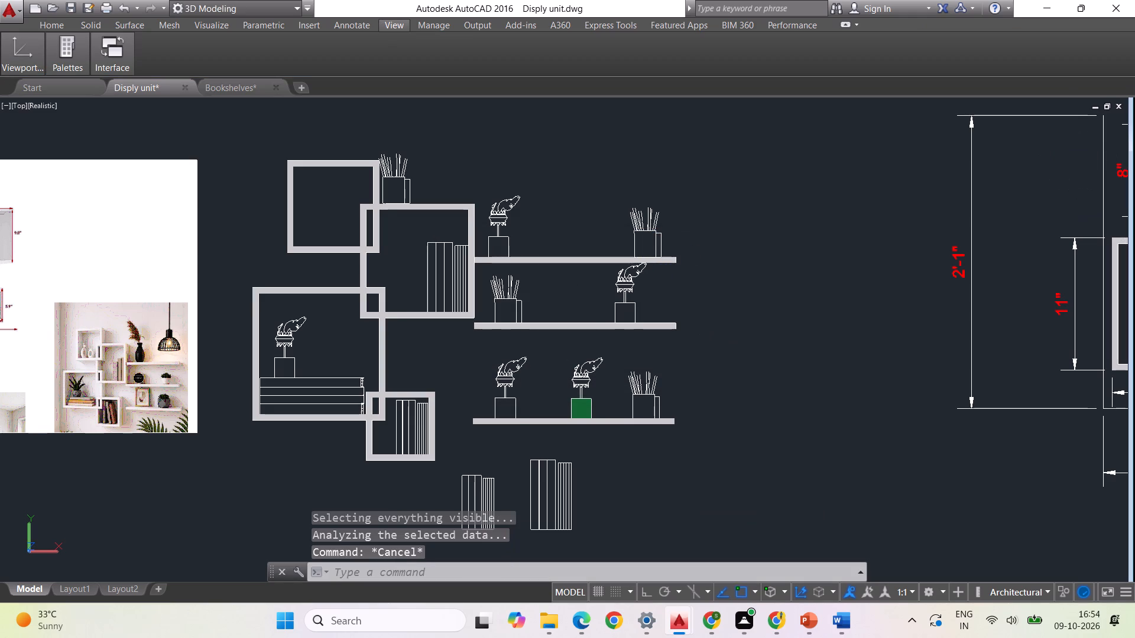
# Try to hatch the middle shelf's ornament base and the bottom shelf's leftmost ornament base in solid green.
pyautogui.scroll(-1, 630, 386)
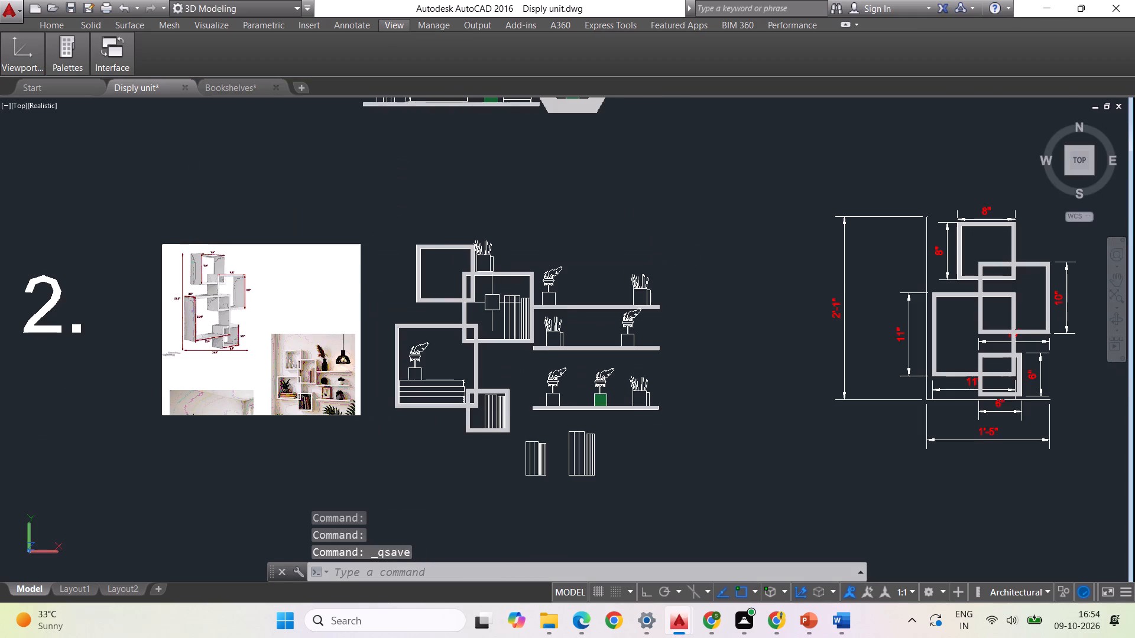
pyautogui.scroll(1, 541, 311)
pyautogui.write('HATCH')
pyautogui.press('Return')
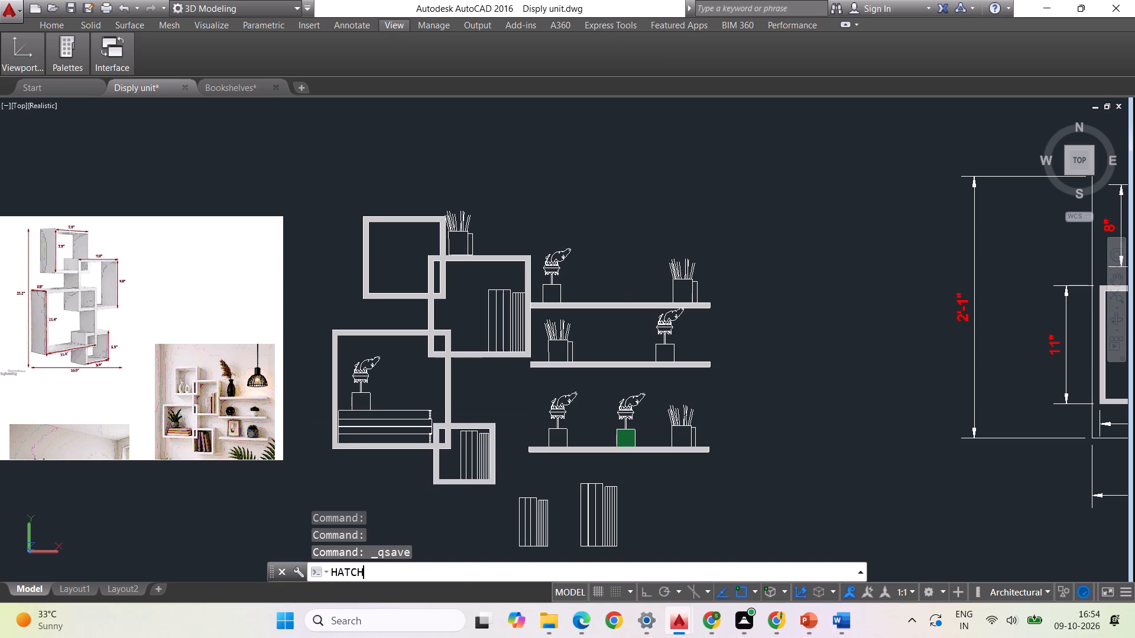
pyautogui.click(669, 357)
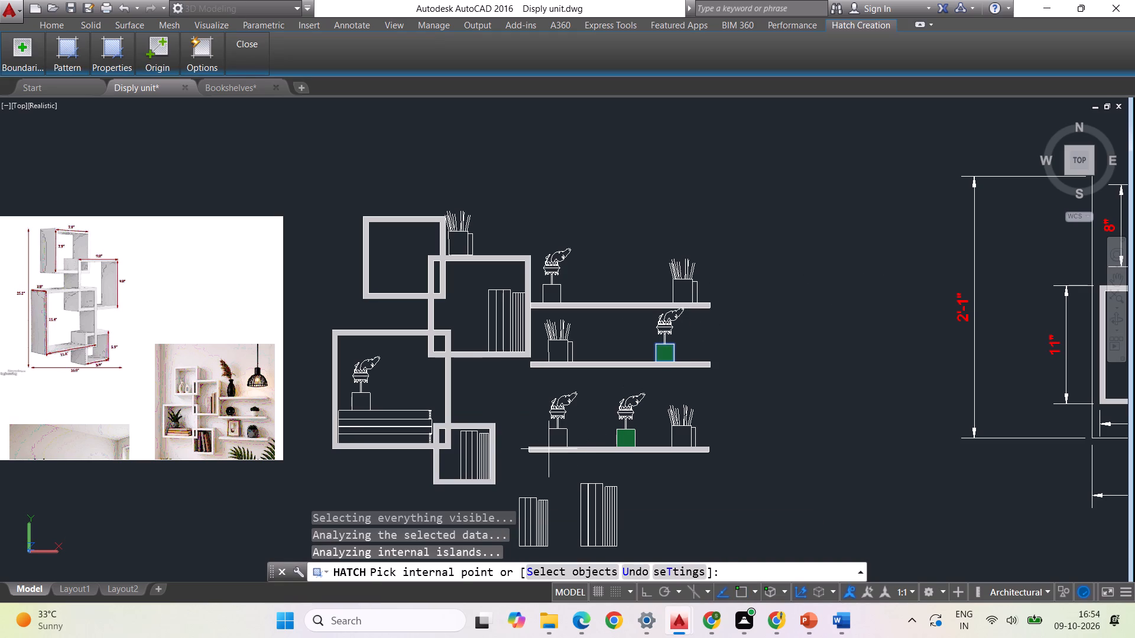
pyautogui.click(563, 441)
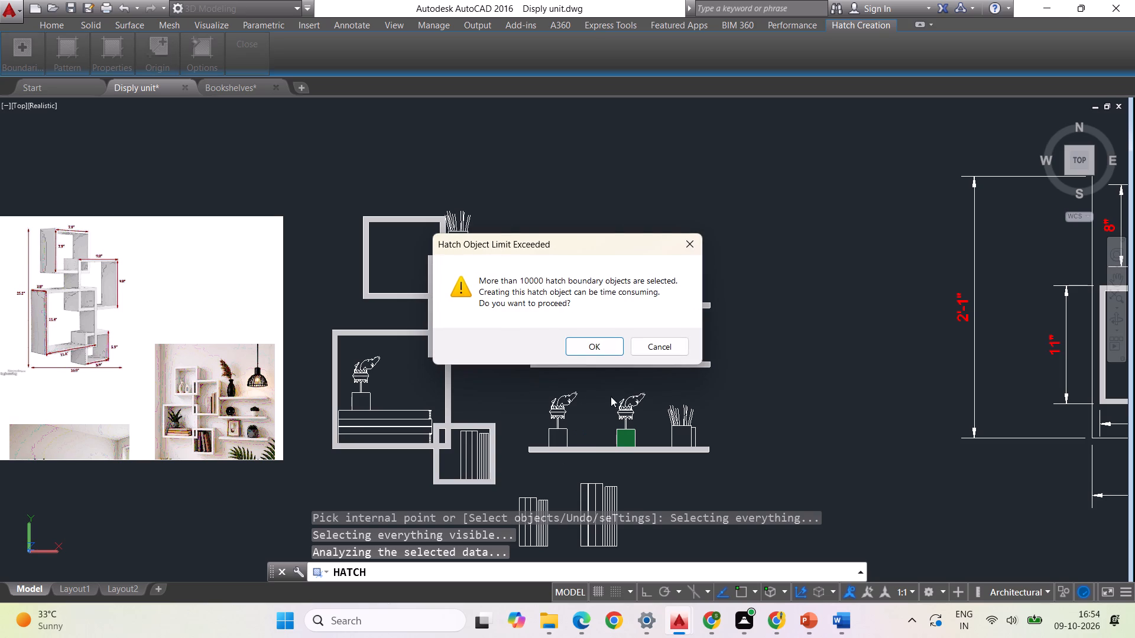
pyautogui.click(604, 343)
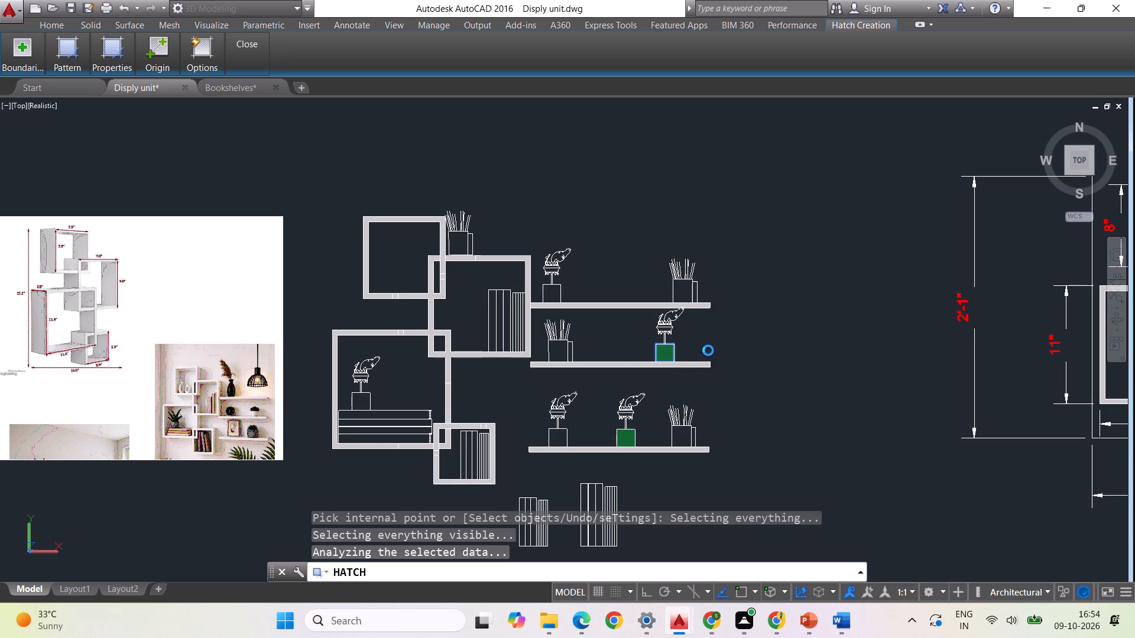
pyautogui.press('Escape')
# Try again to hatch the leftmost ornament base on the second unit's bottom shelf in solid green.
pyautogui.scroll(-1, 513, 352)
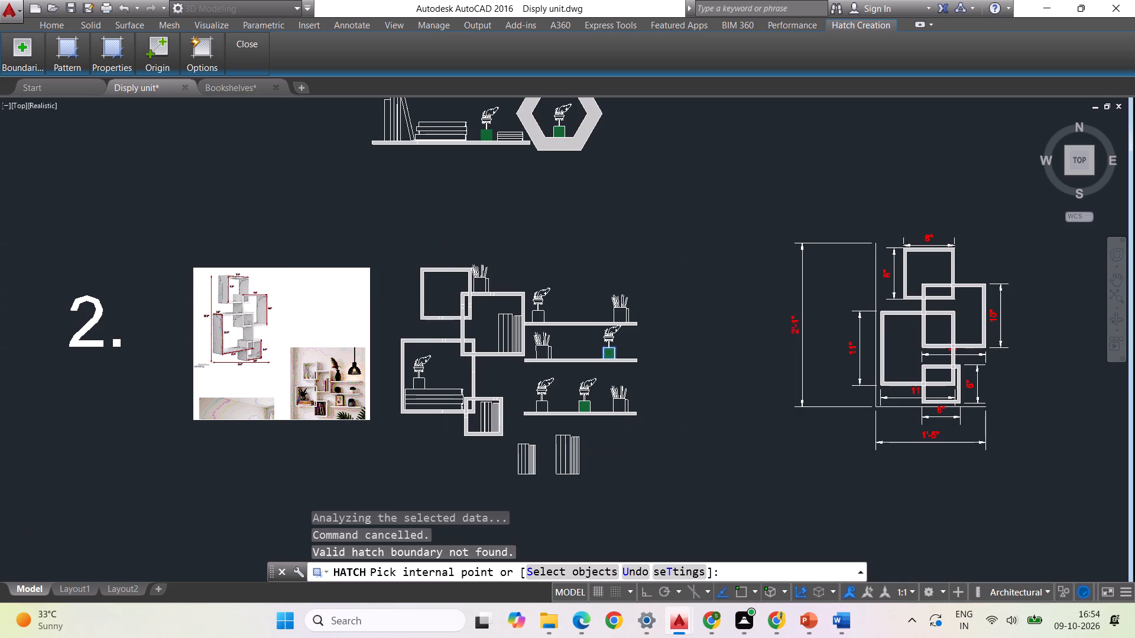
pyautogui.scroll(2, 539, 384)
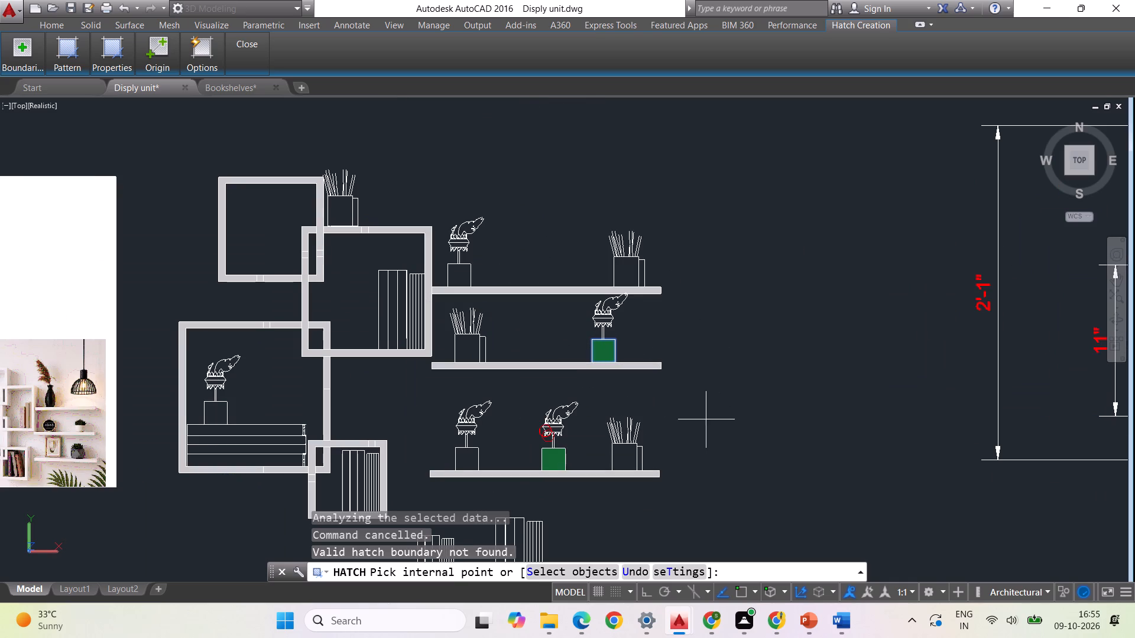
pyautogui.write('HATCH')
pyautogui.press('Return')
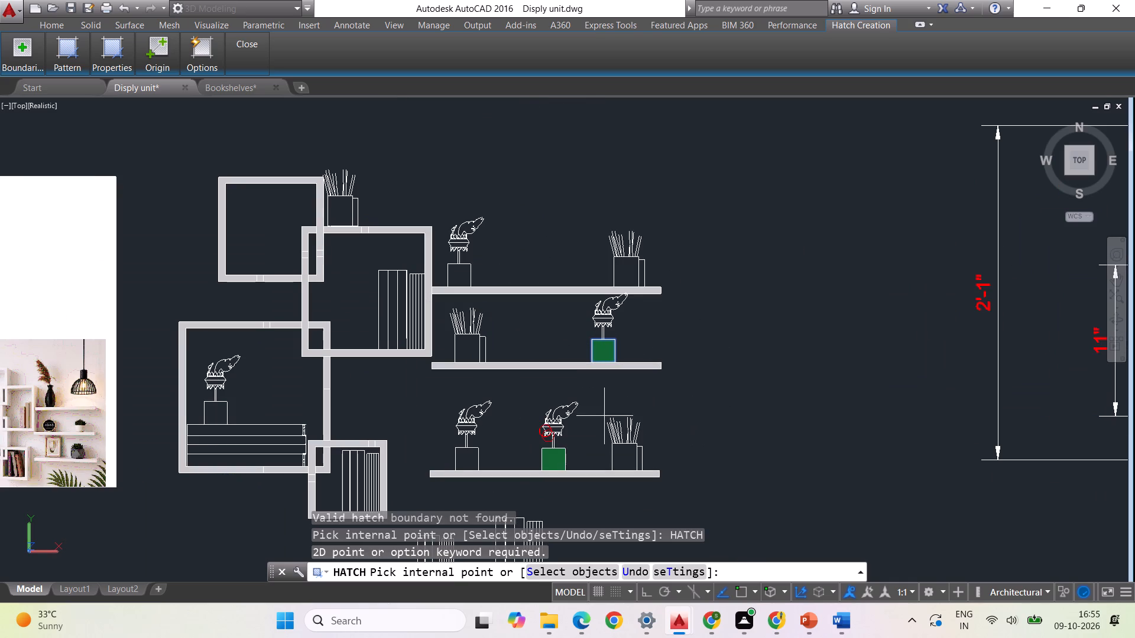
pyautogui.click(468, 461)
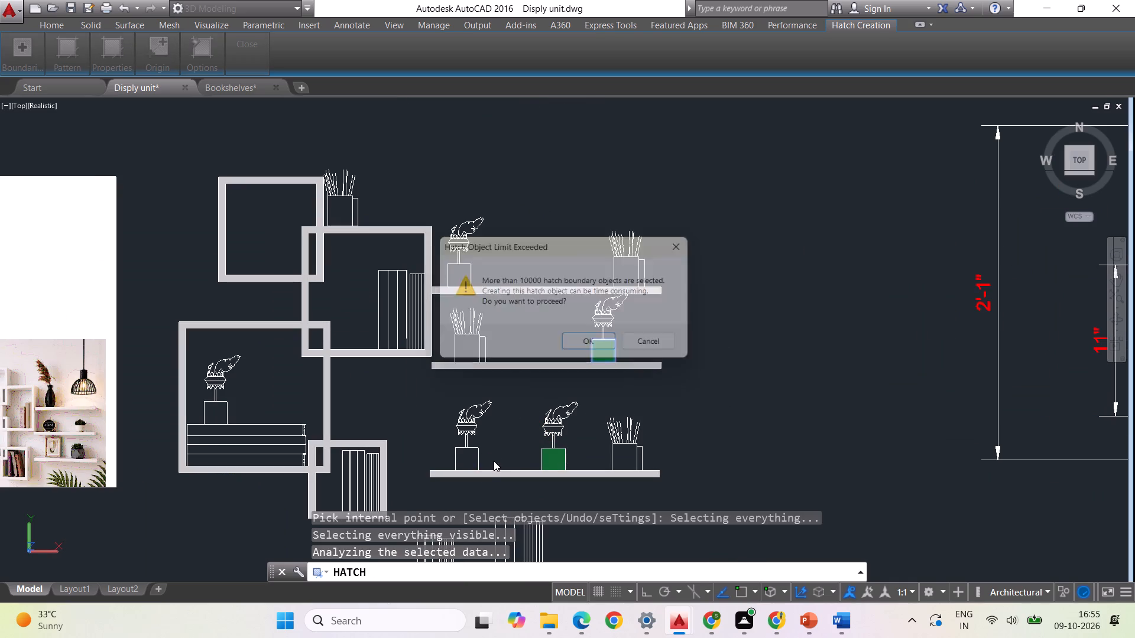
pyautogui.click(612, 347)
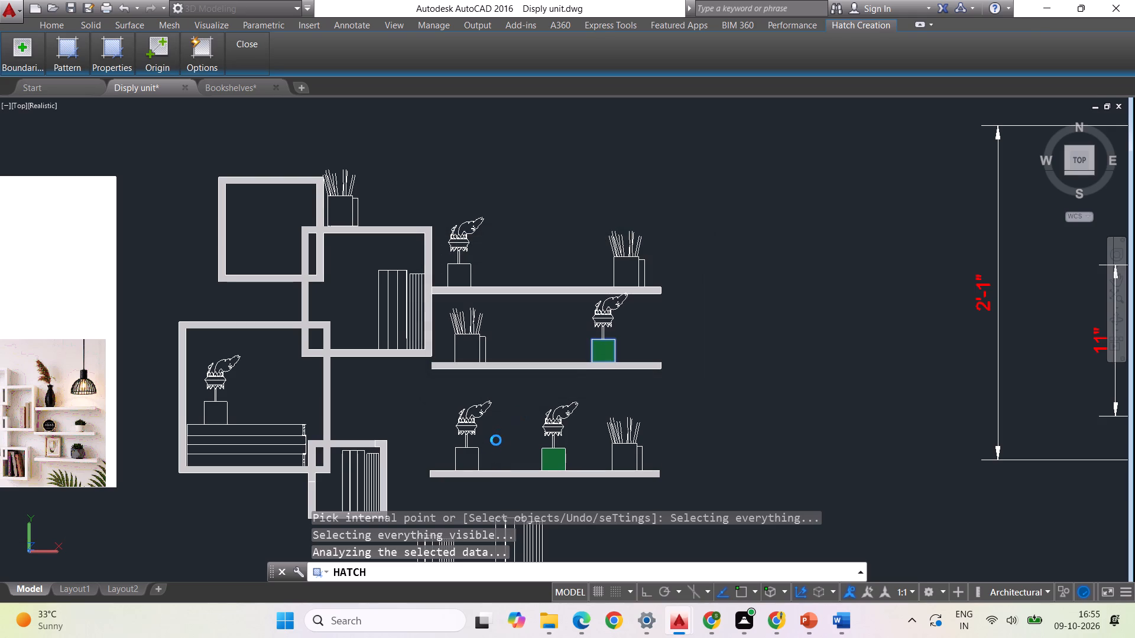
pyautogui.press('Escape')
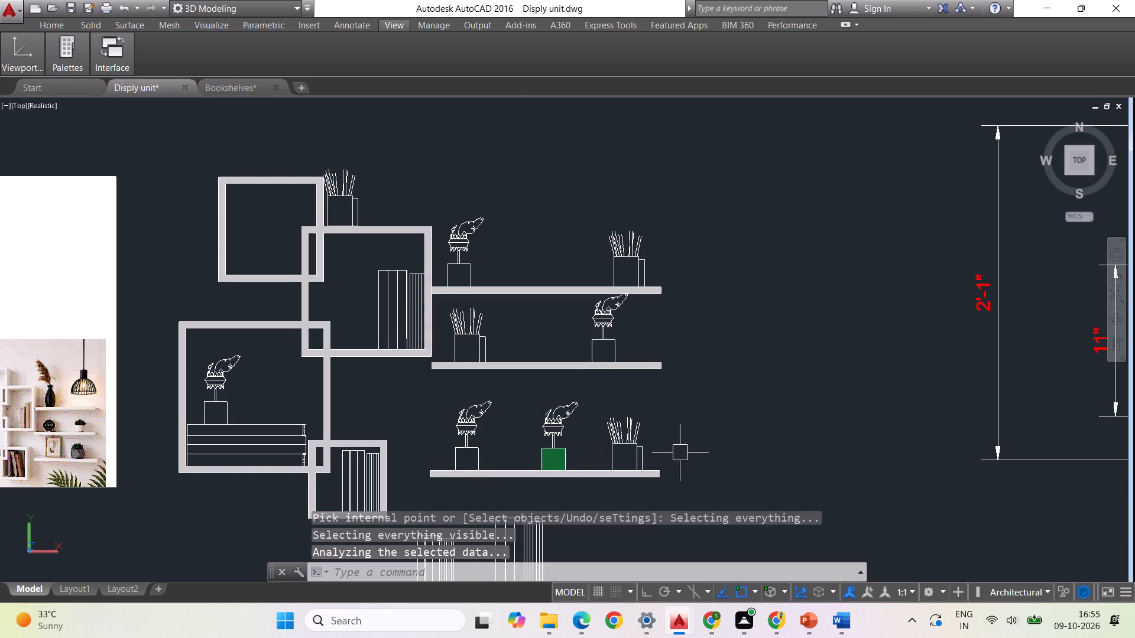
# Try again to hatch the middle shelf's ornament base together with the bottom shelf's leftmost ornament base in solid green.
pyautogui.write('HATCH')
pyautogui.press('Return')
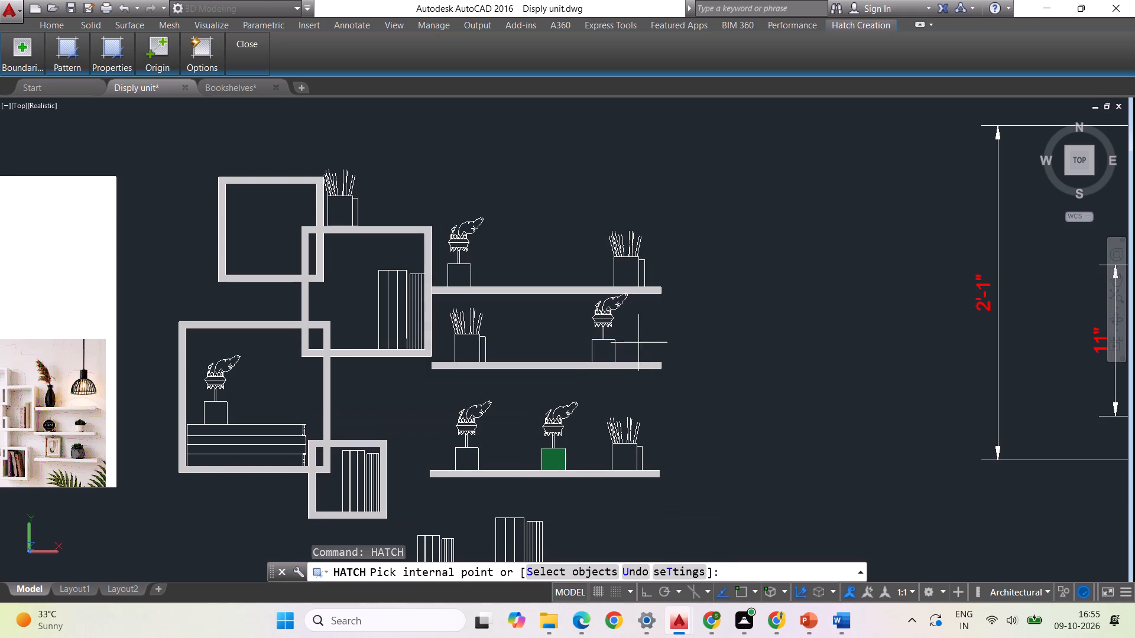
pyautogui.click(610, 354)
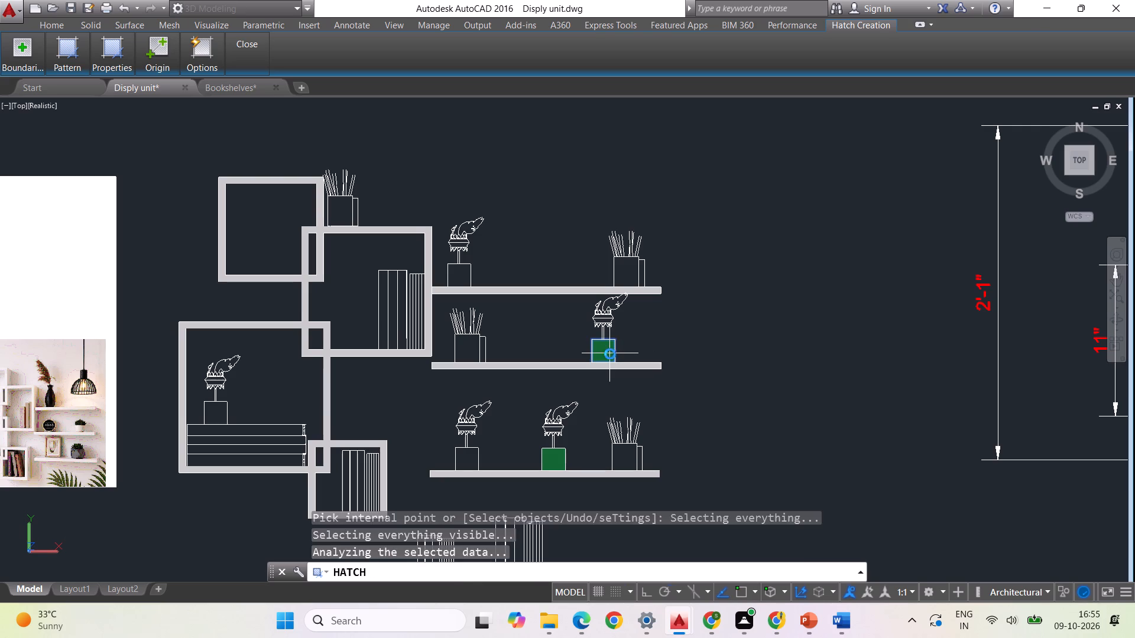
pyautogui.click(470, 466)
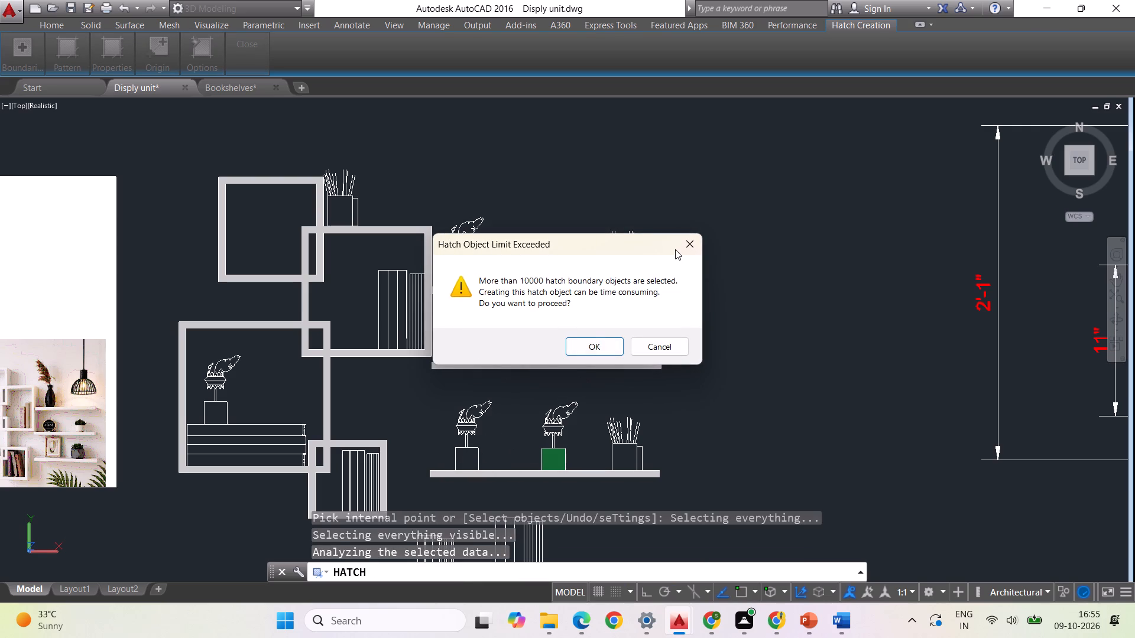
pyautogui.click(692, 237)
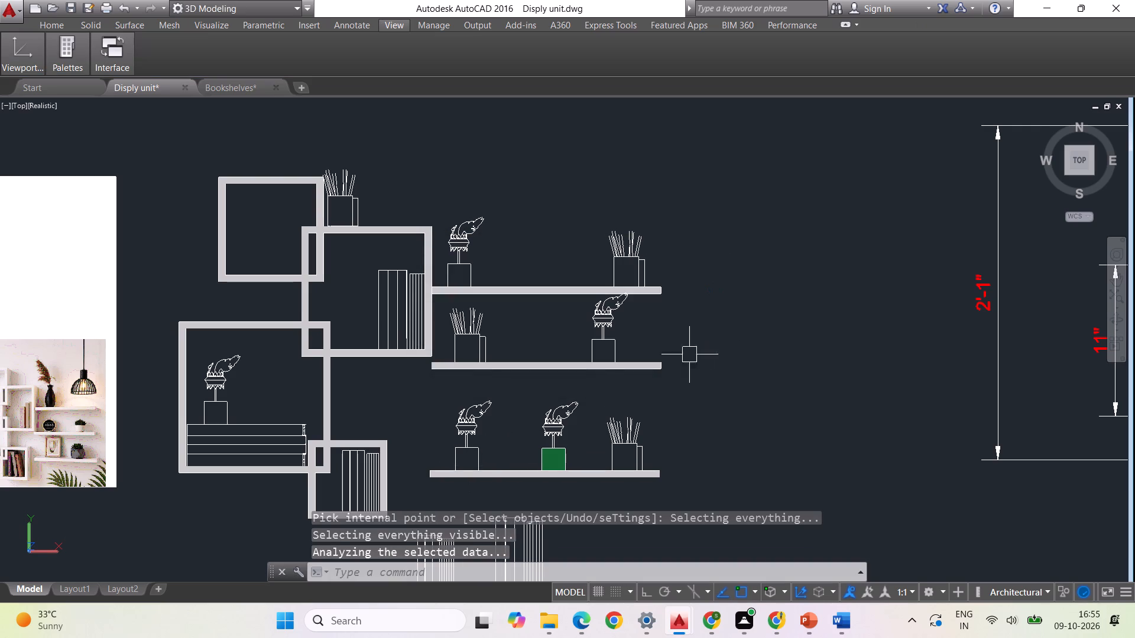
# Hatch the middle shelf's ornament base in solid green, and try to include the bottom shelf's leftmost ornament base.
pyautogui.write('HATCH')
pyautogui.press('Return')
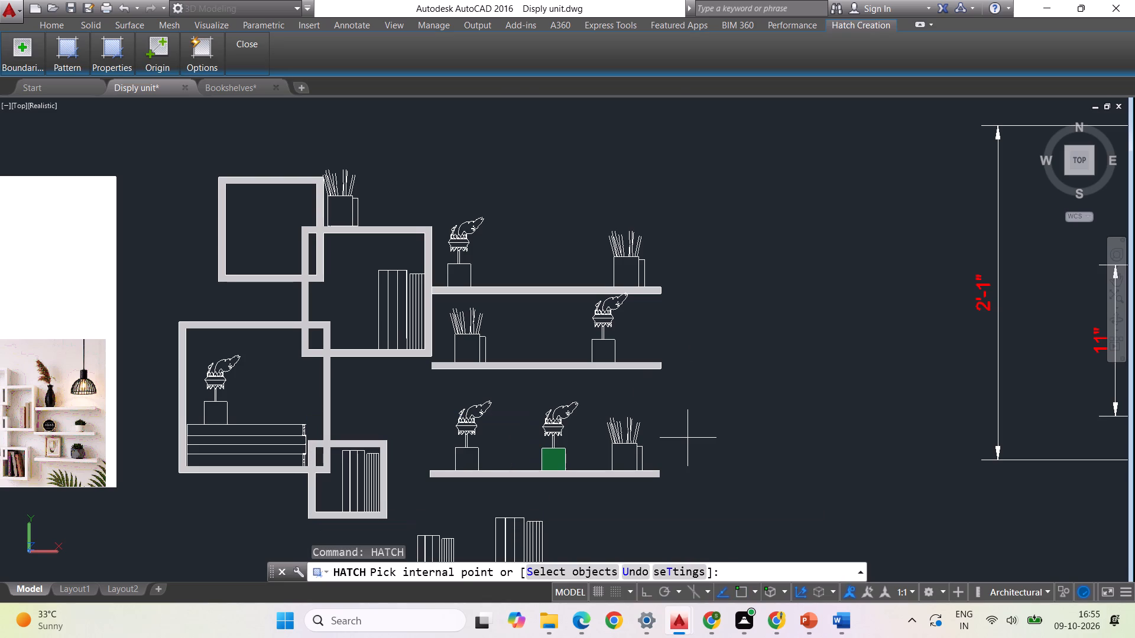
pyautogui.click(604, 359)
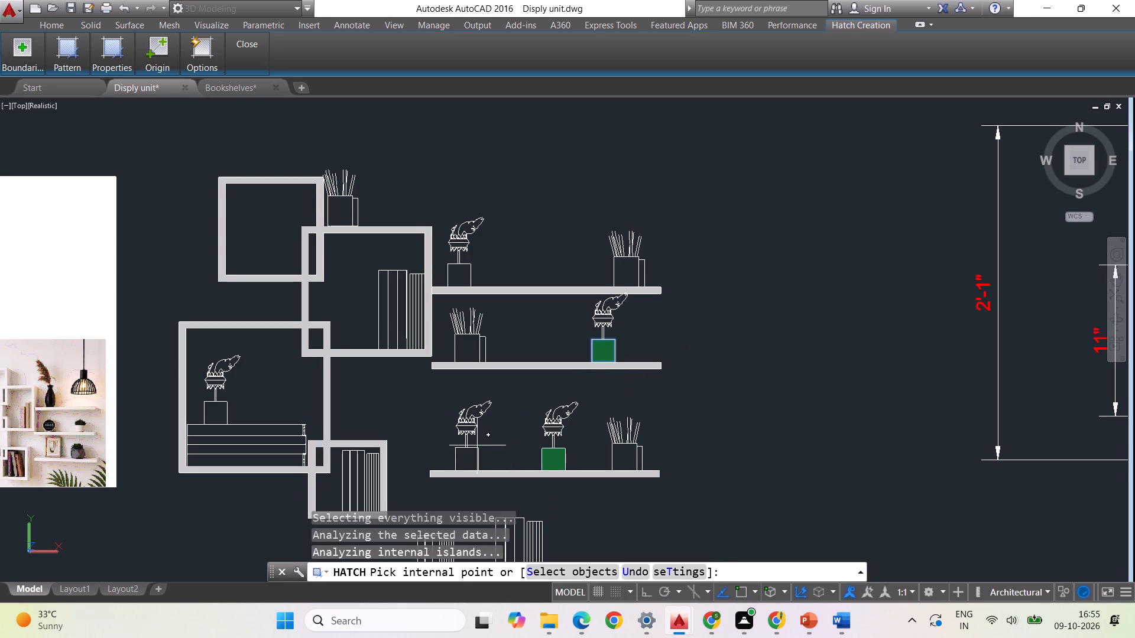
pyautogui.click(471, 457)
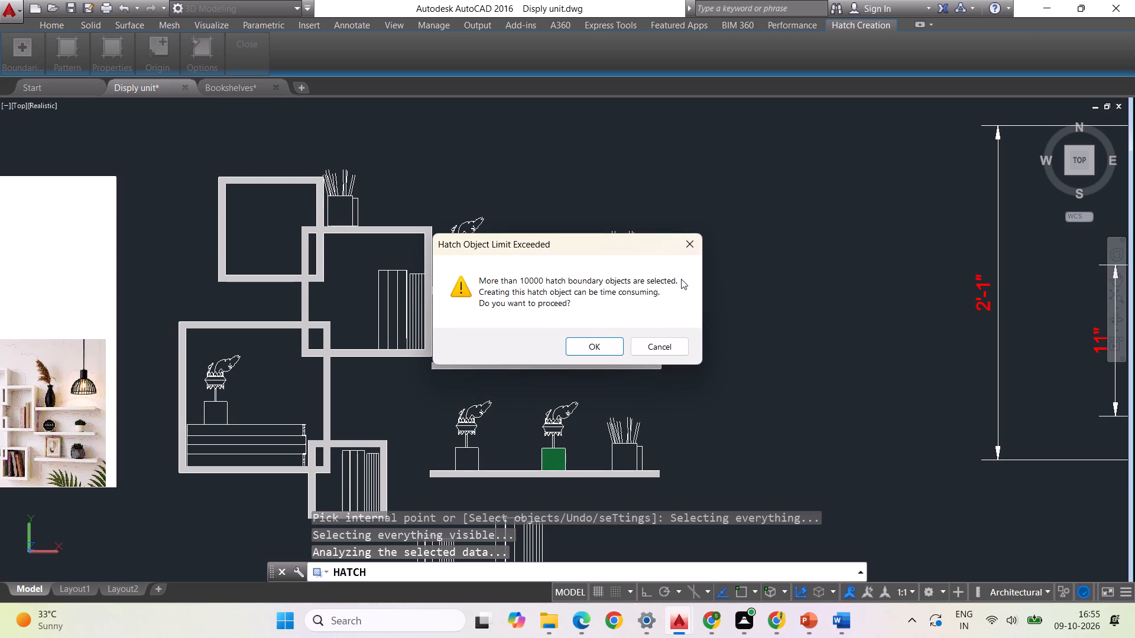
pyautogui.click(600, 346)
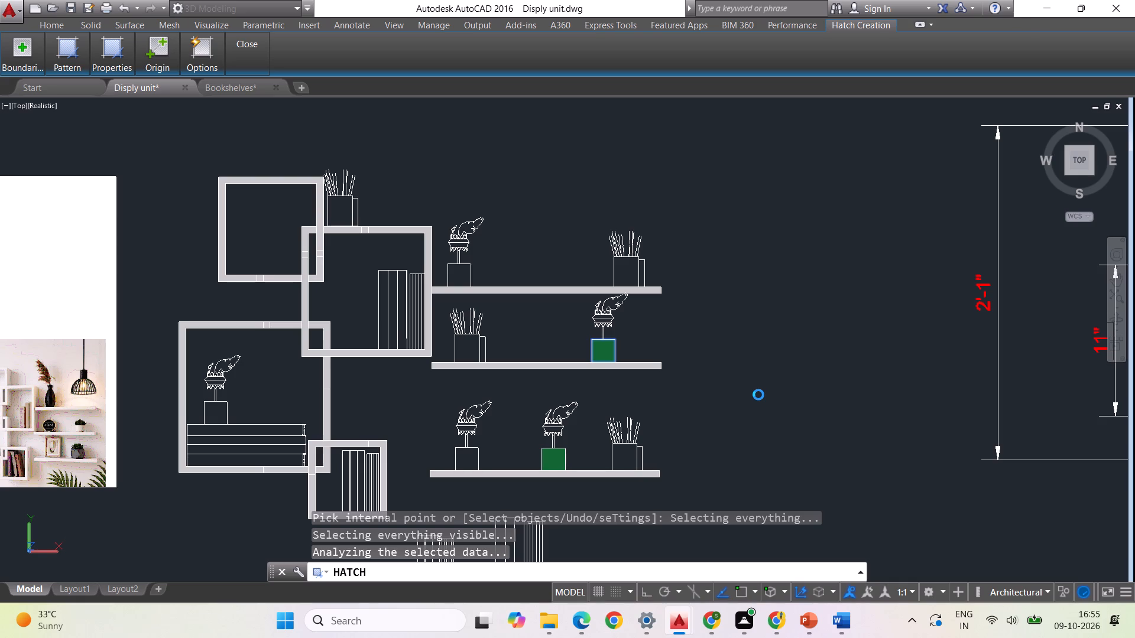
pyautogui.press('Escape')
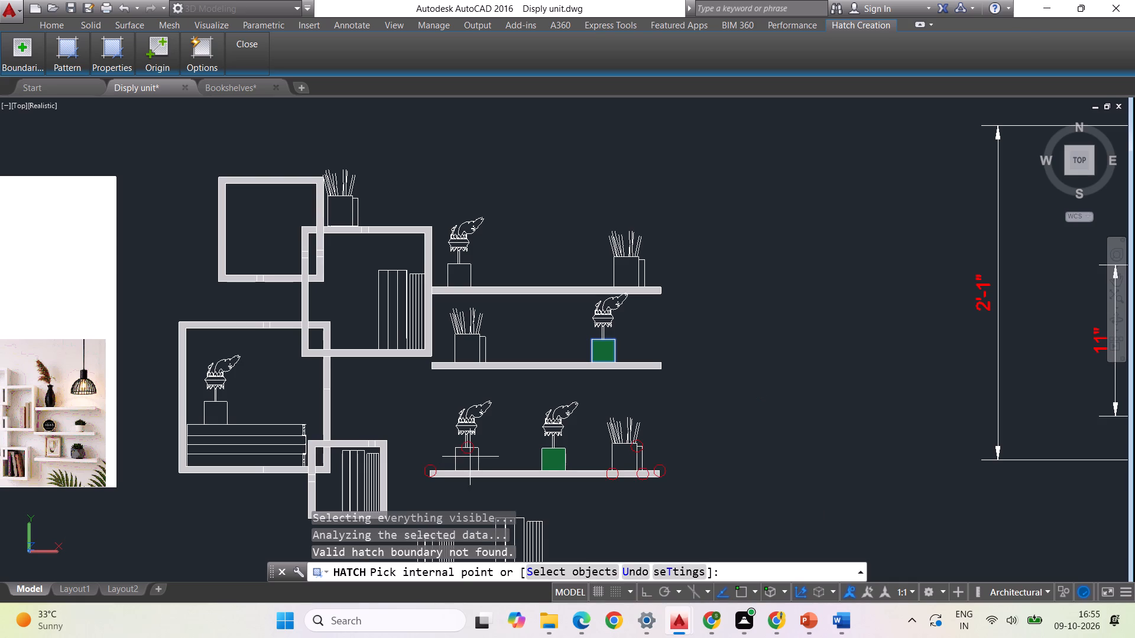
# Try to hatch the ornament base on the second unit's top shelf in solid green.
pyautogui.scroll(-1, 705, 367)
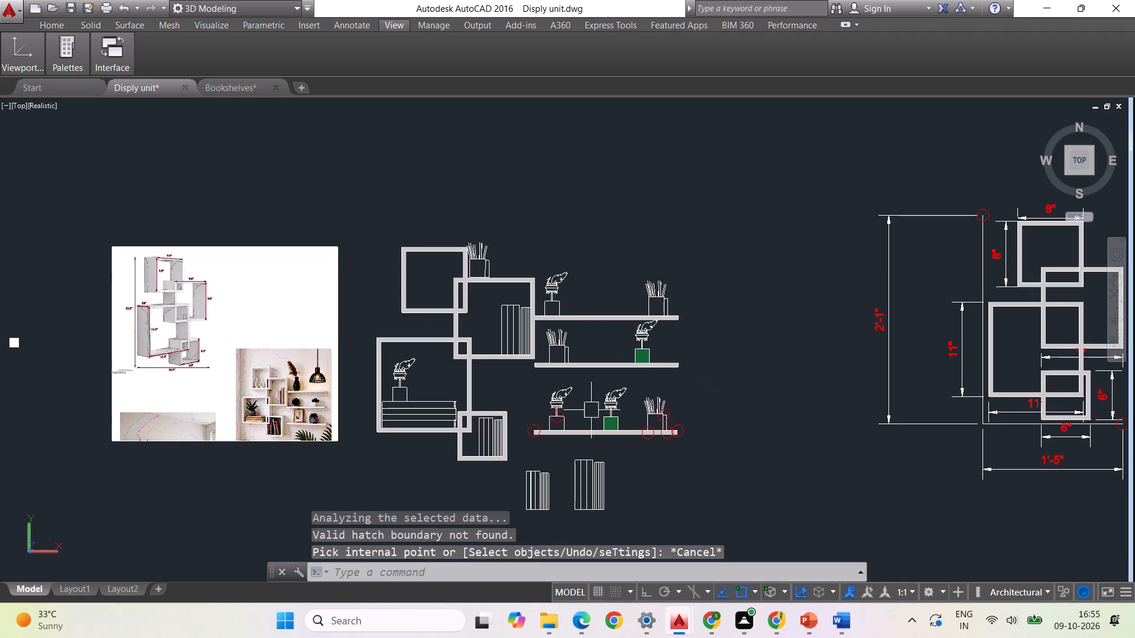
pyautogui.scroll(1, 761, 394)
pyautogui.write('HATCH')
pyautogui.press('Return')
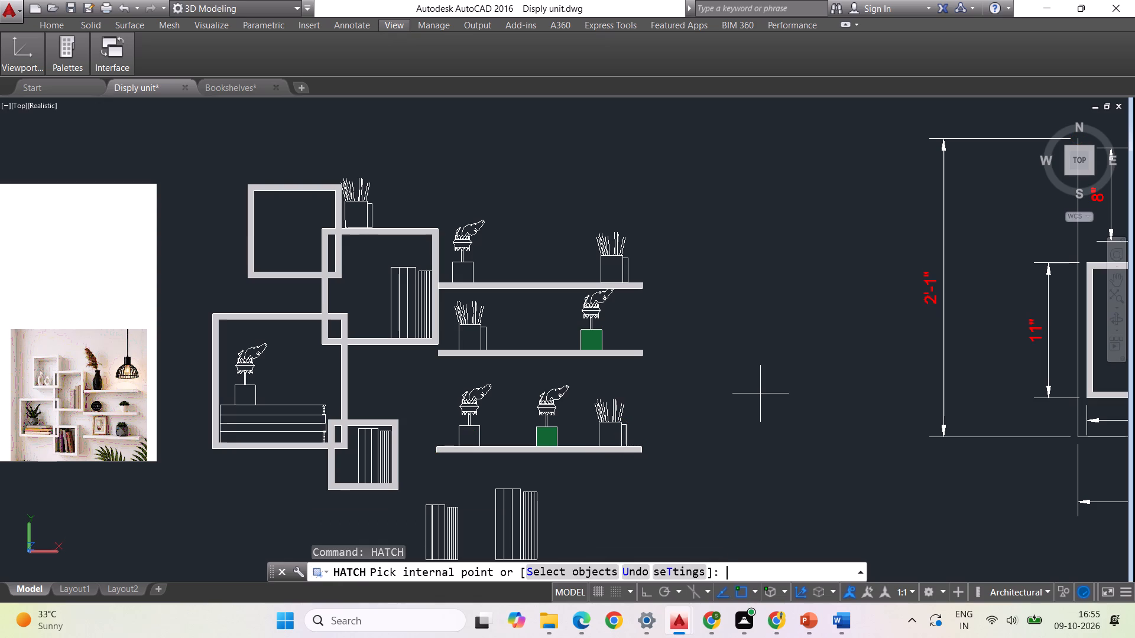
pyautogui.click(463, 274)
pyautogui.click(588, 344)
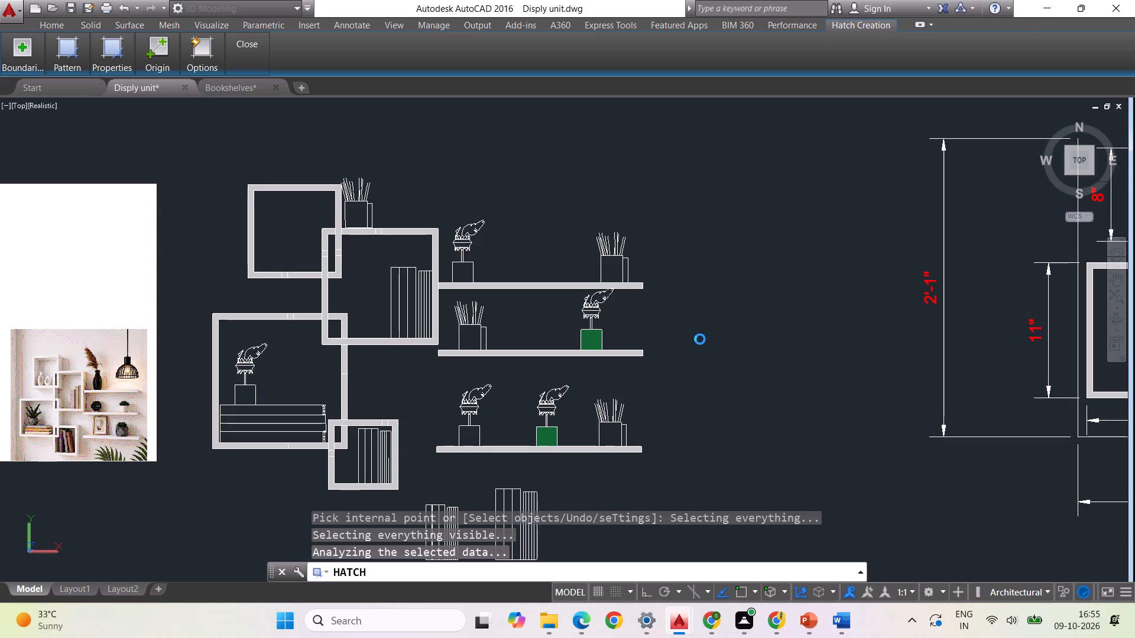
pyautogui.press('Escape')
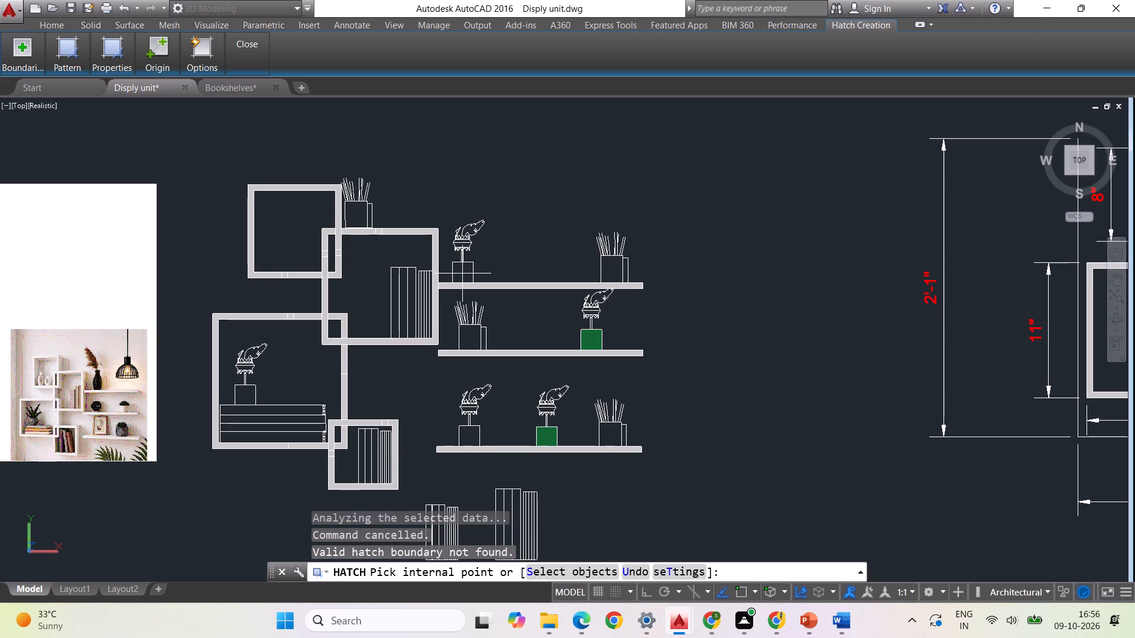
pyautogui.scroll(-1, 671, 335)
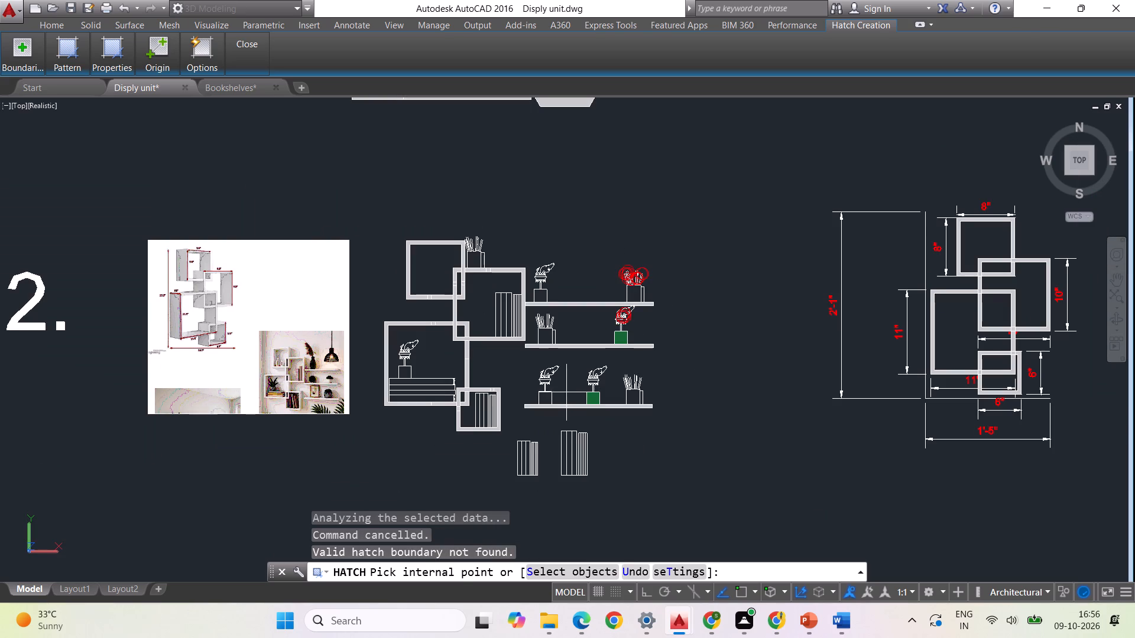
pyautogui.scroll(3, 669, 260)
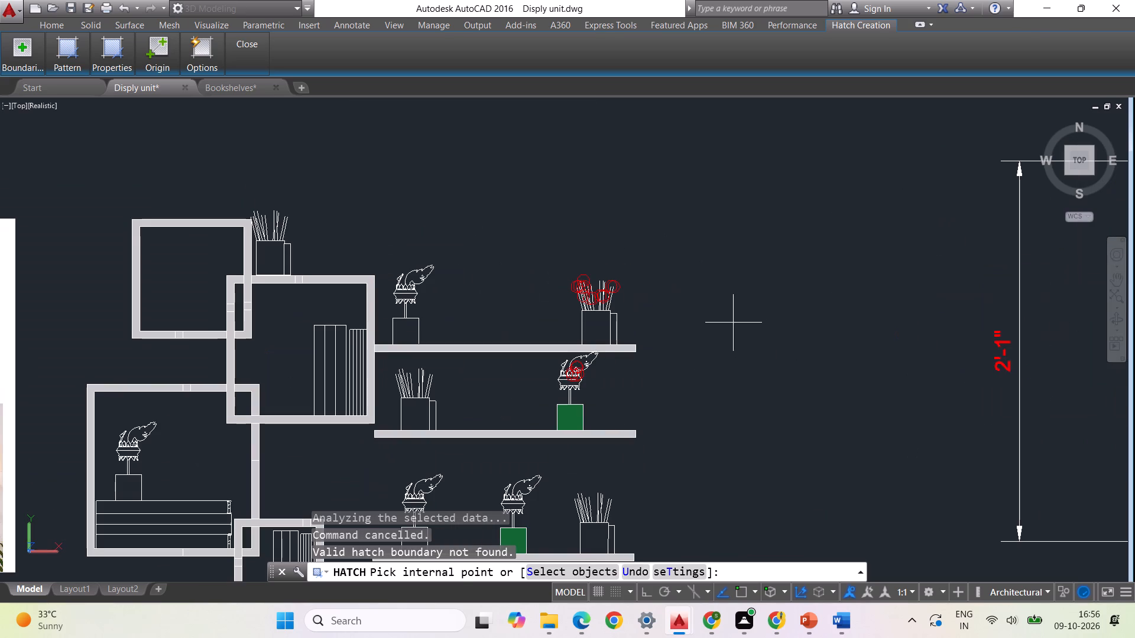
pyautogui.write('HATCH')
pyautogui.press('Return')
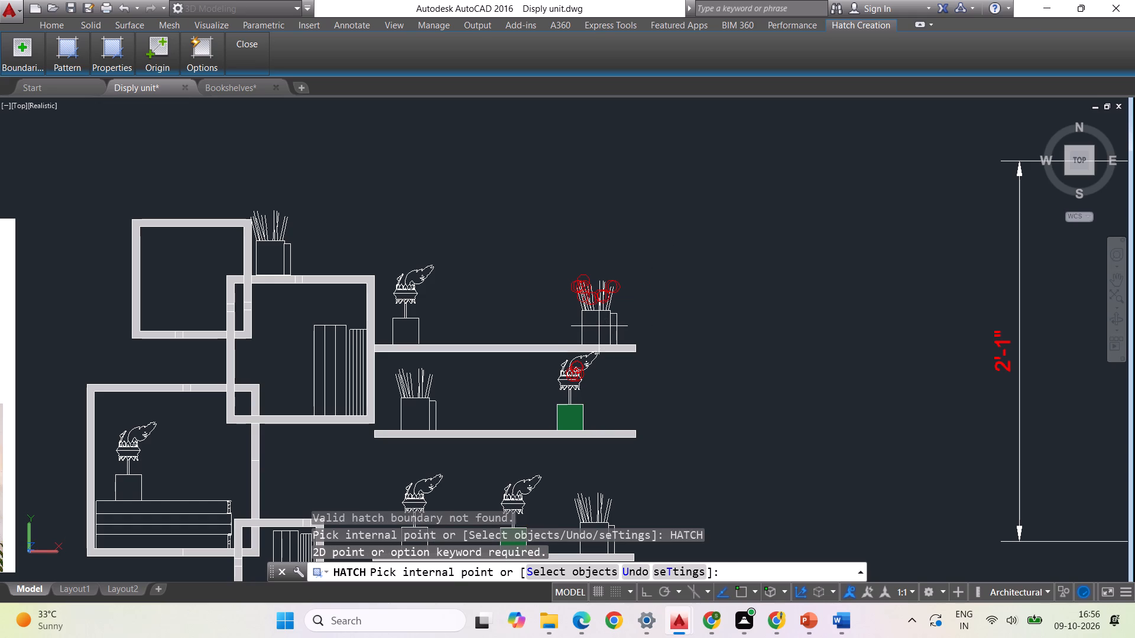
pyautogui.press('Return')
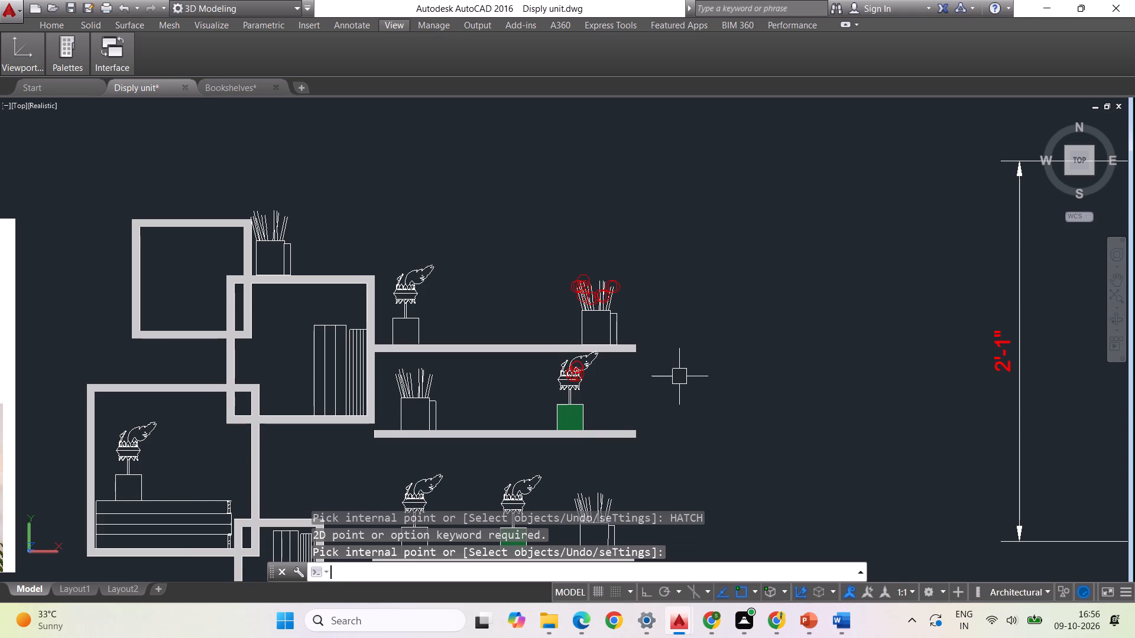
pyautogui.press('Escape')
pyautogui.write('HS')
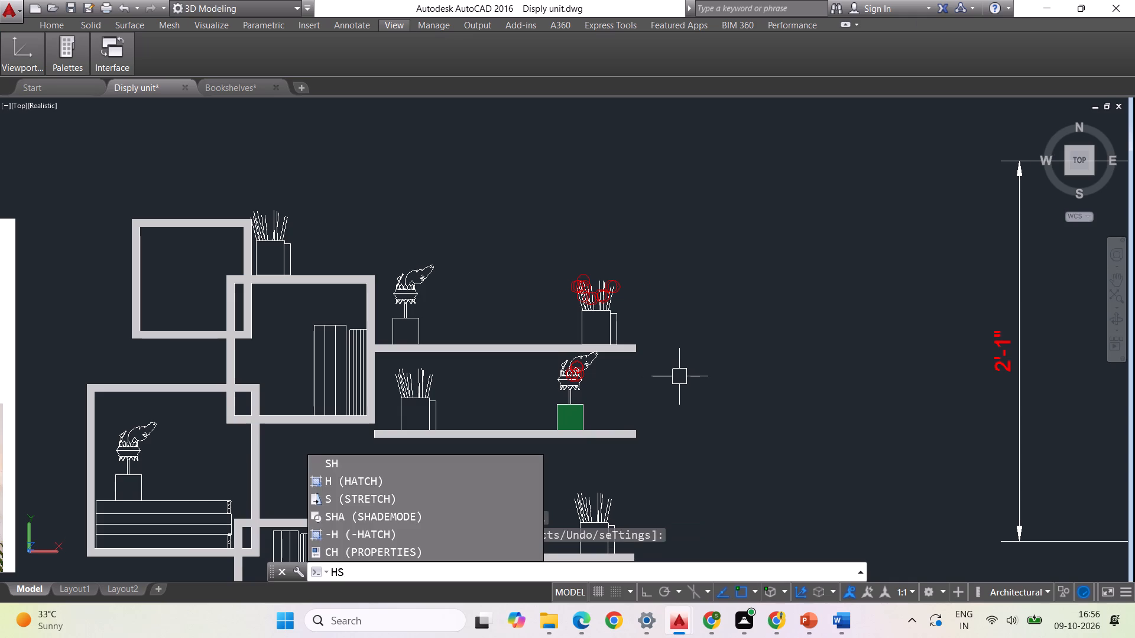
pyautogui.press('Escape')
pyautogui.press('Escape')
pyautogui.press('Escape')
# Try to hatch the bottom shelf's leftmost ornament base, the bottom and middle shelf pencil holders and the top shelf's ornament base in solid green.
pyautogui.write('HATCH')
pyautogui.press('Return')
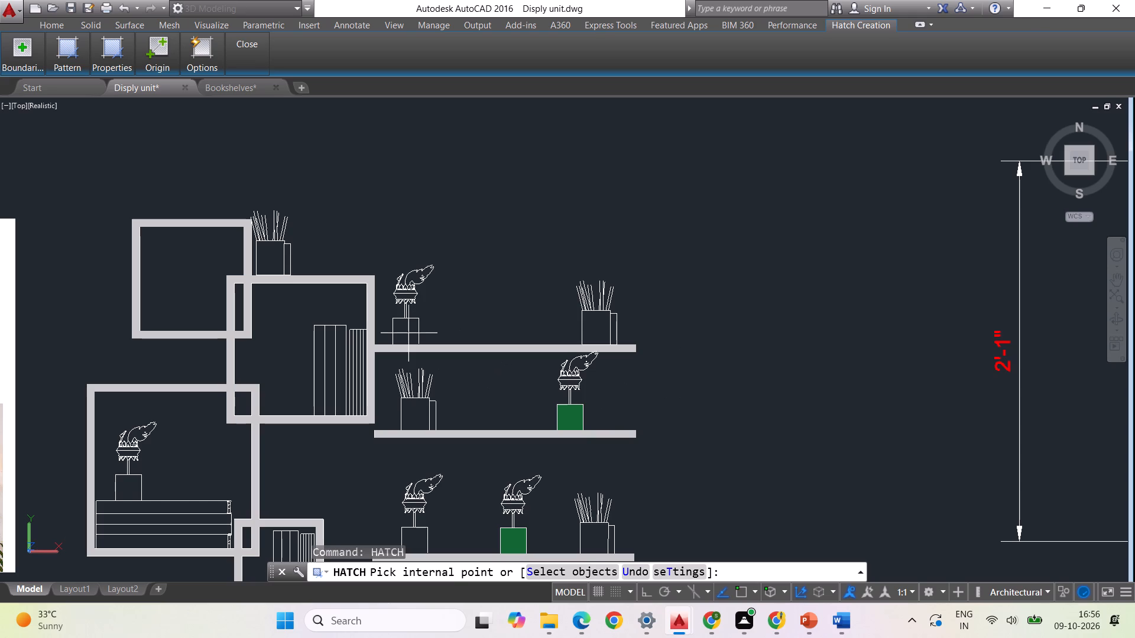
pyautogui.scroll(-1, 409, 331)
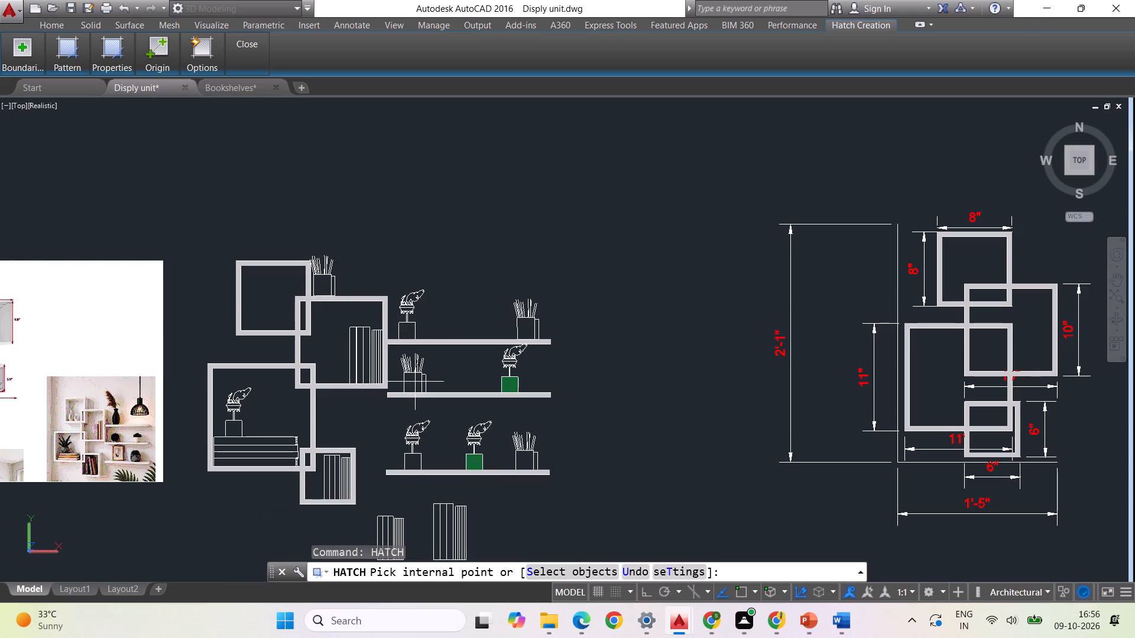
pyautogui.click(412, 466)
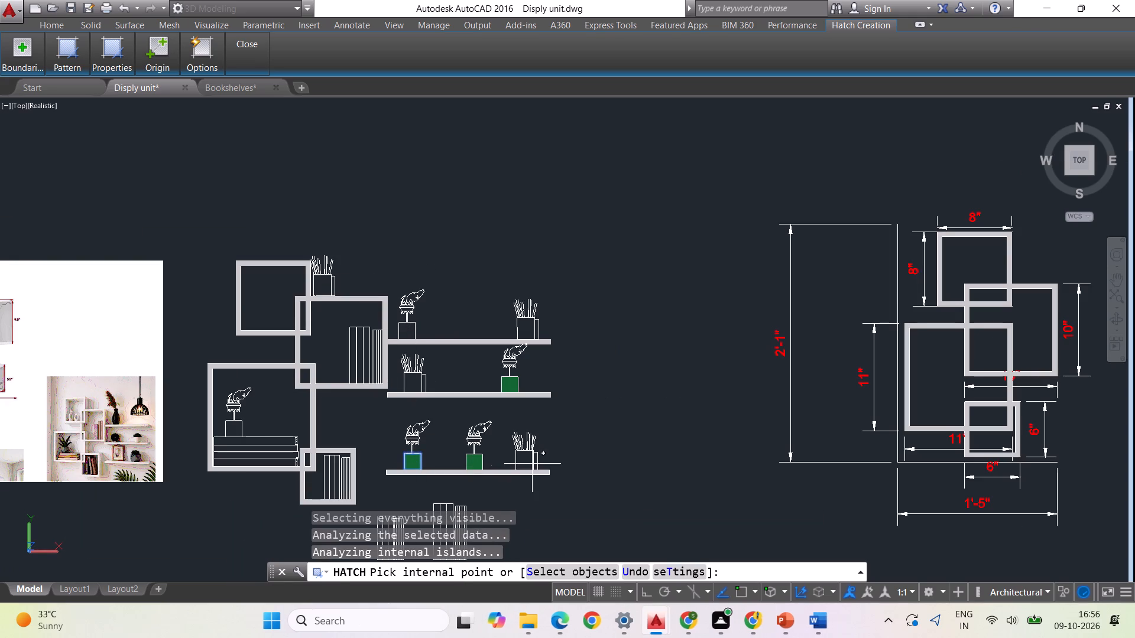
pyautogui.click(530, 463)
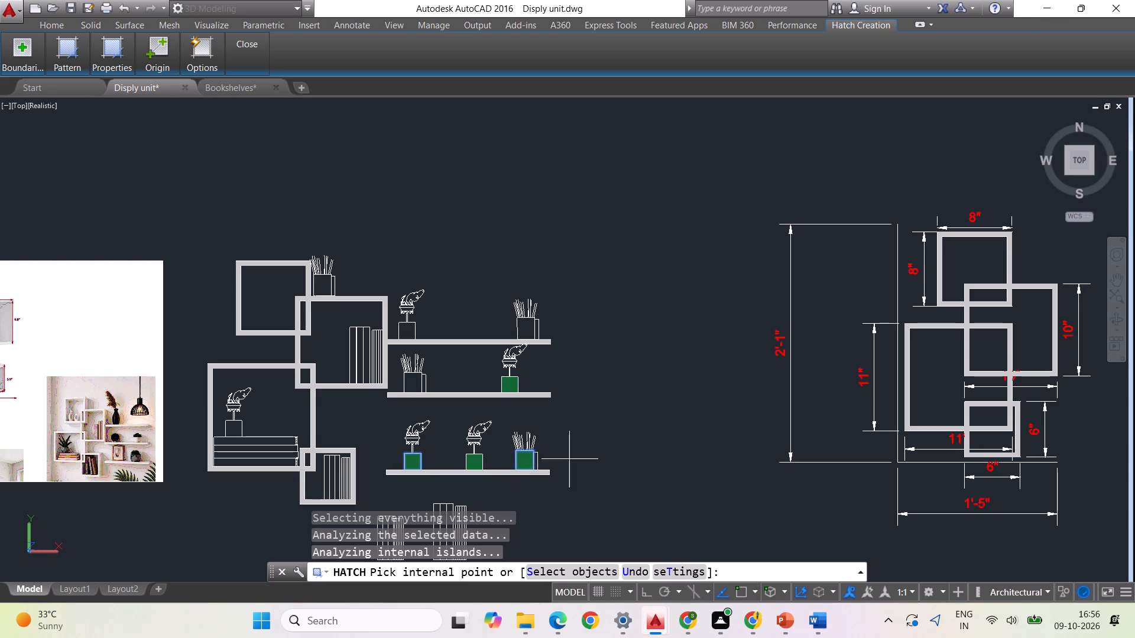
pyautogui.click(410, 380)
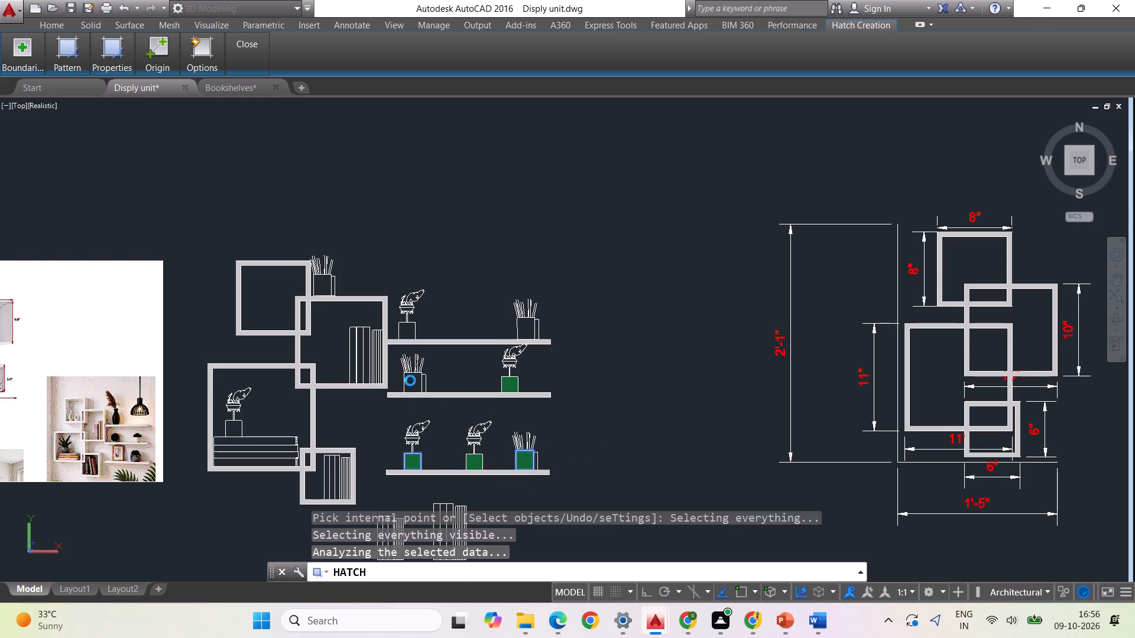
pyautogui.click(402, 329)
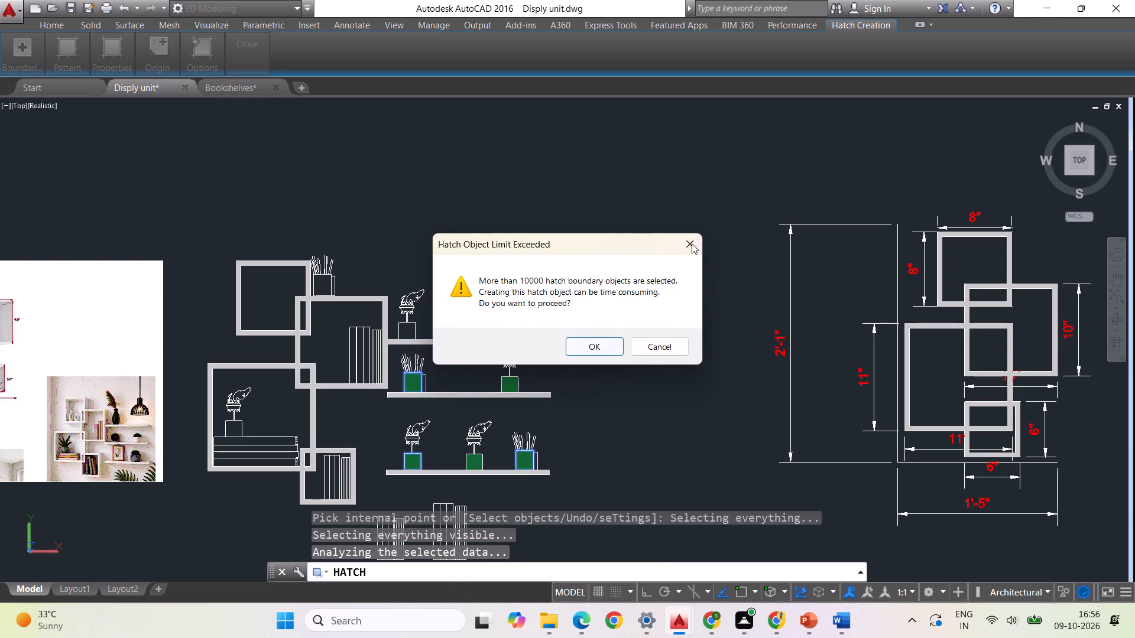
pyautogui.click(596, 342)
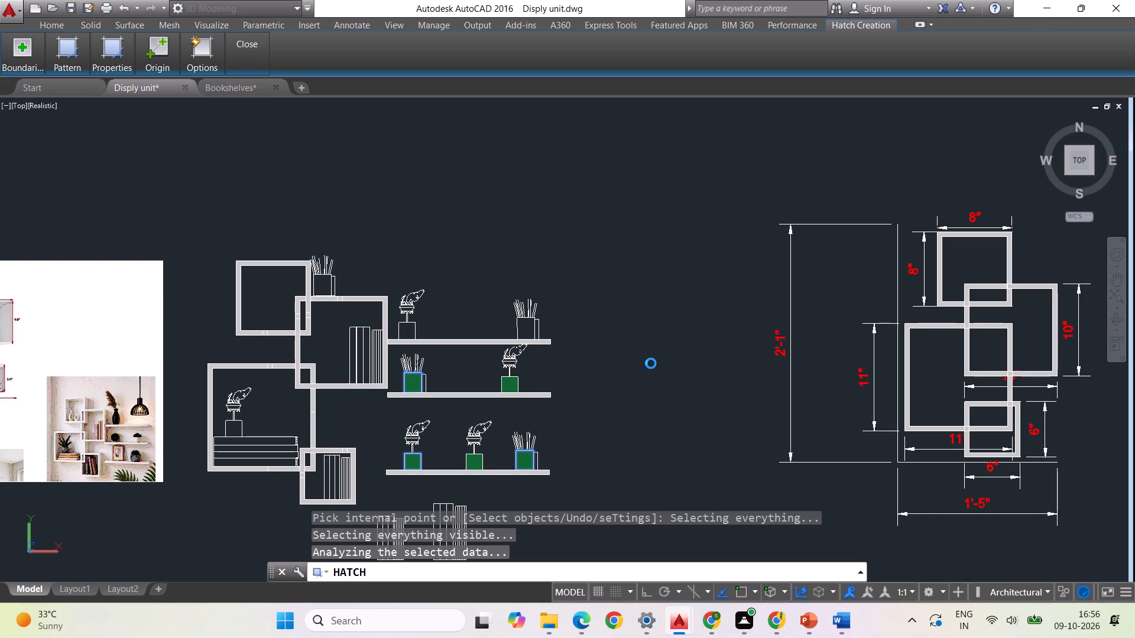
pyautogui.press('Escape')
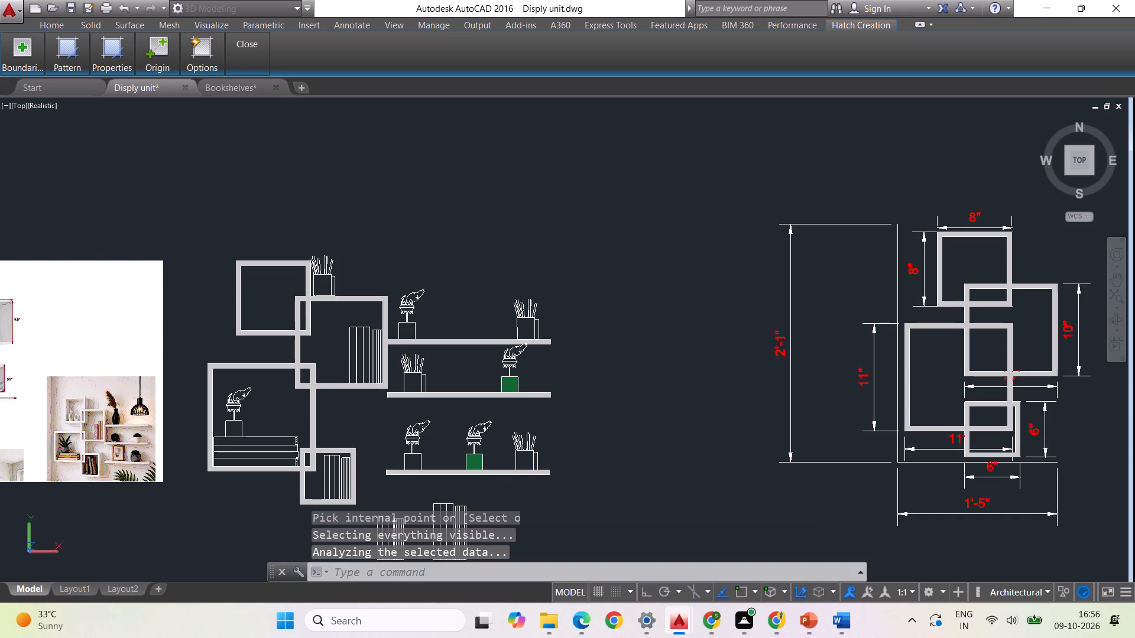
# Hatch the middle shelf's pencil holder in solid green, and try to include the bottom shelf's leftmost ornament base.
pyautogui.write('HATCH')
pyautogui.press('Return')
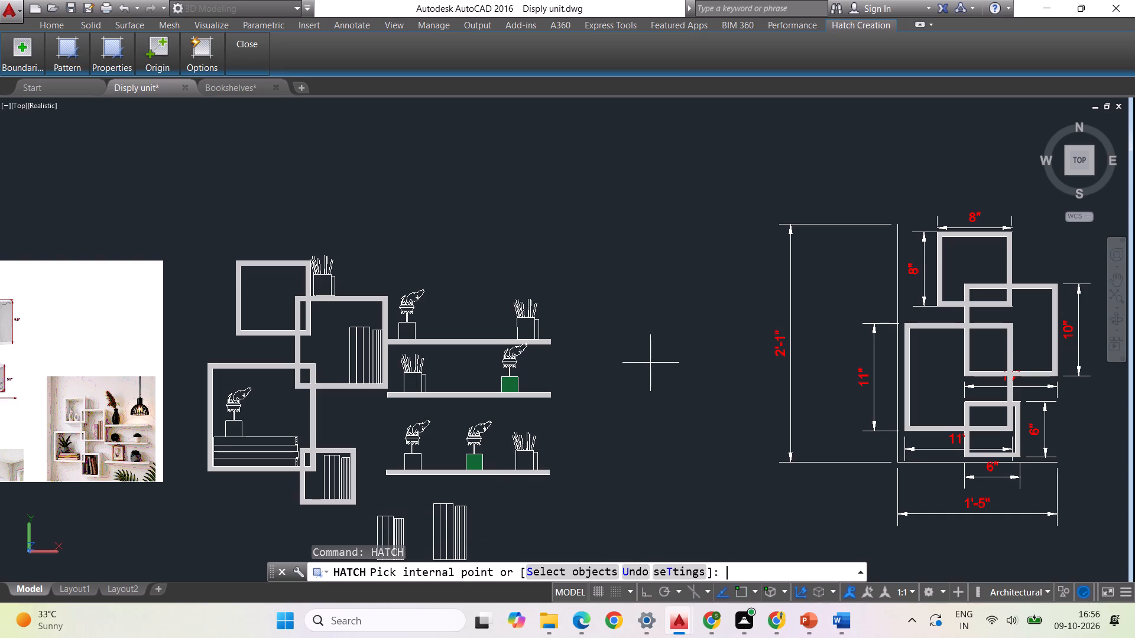
pyautogui.scroll(1, 414, 388)
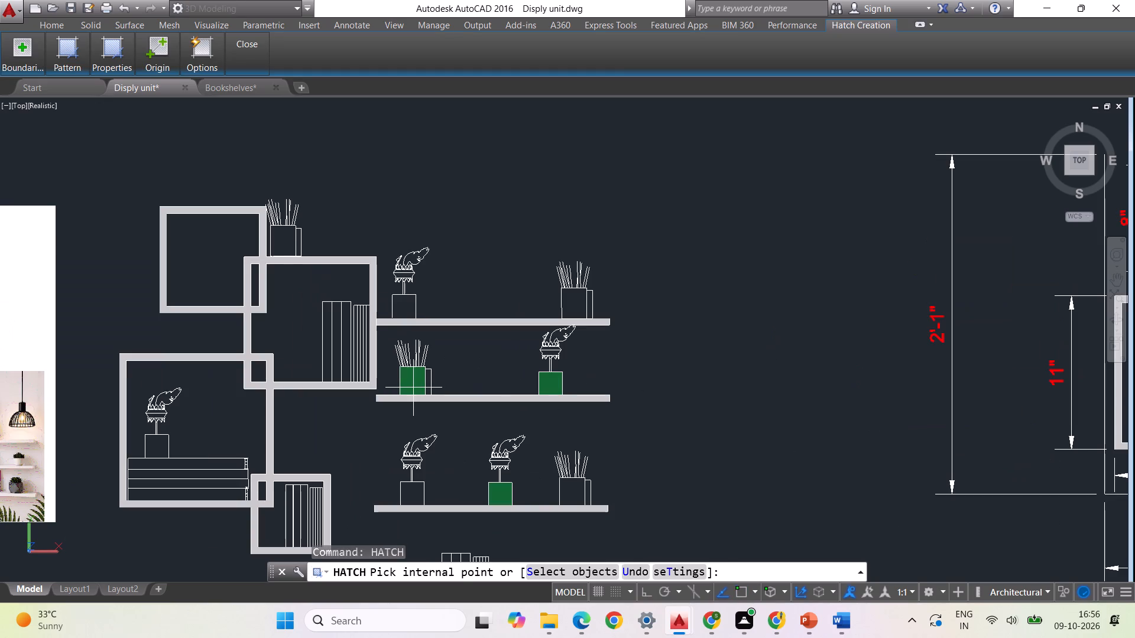
pyautogui.click(415, 388)
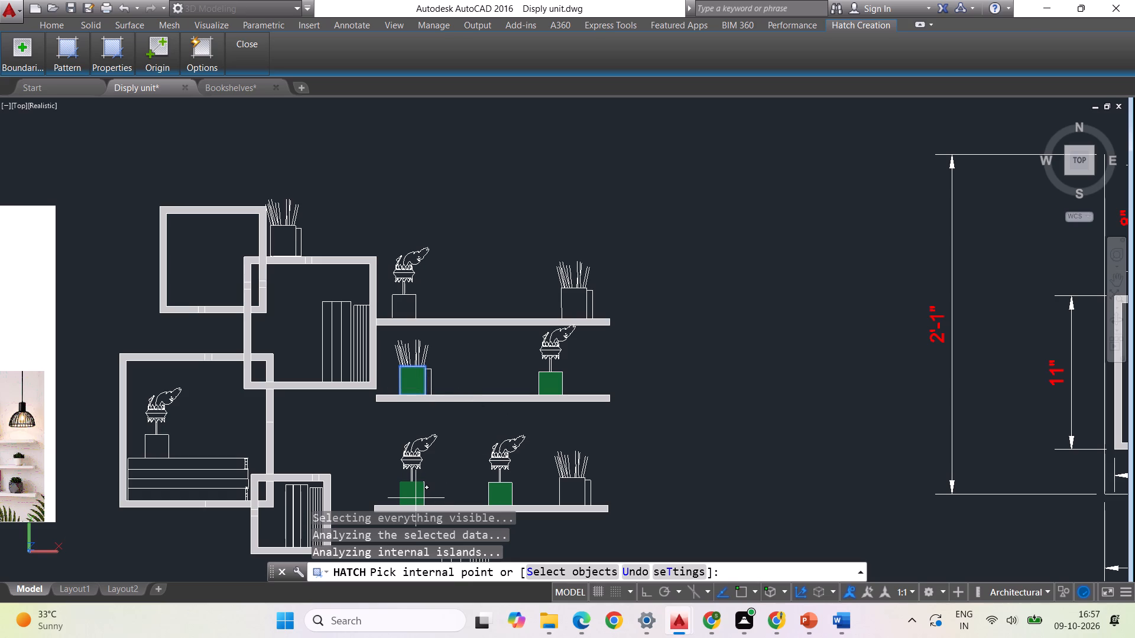
pyautogui.click(419, 499)
pyautogui.click(596, 346)
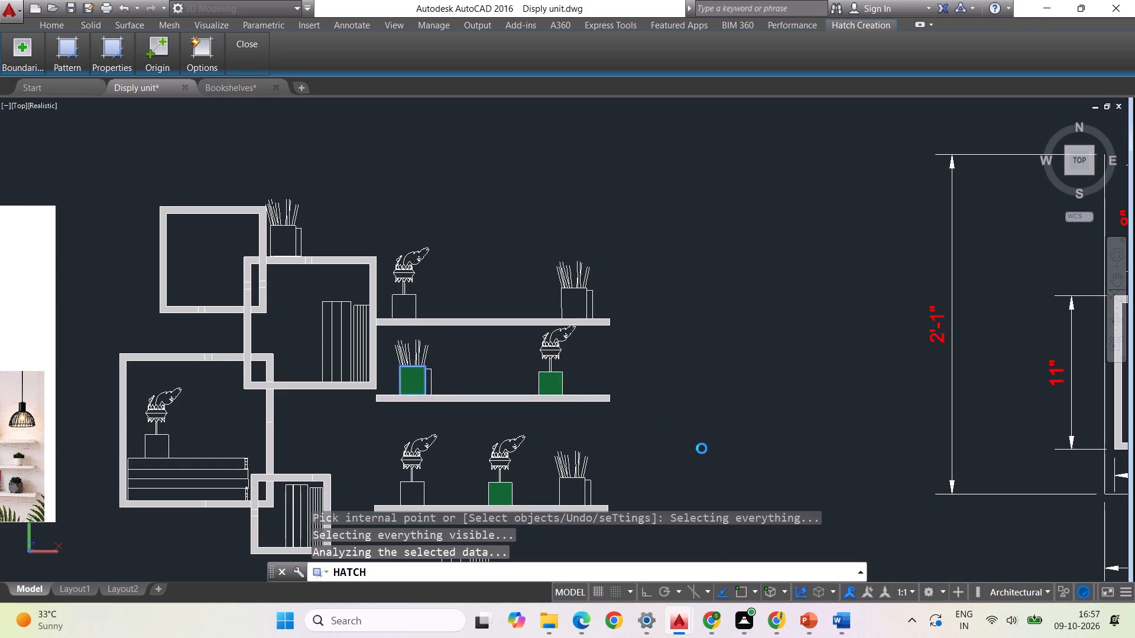
pyautogui.press('Escape')
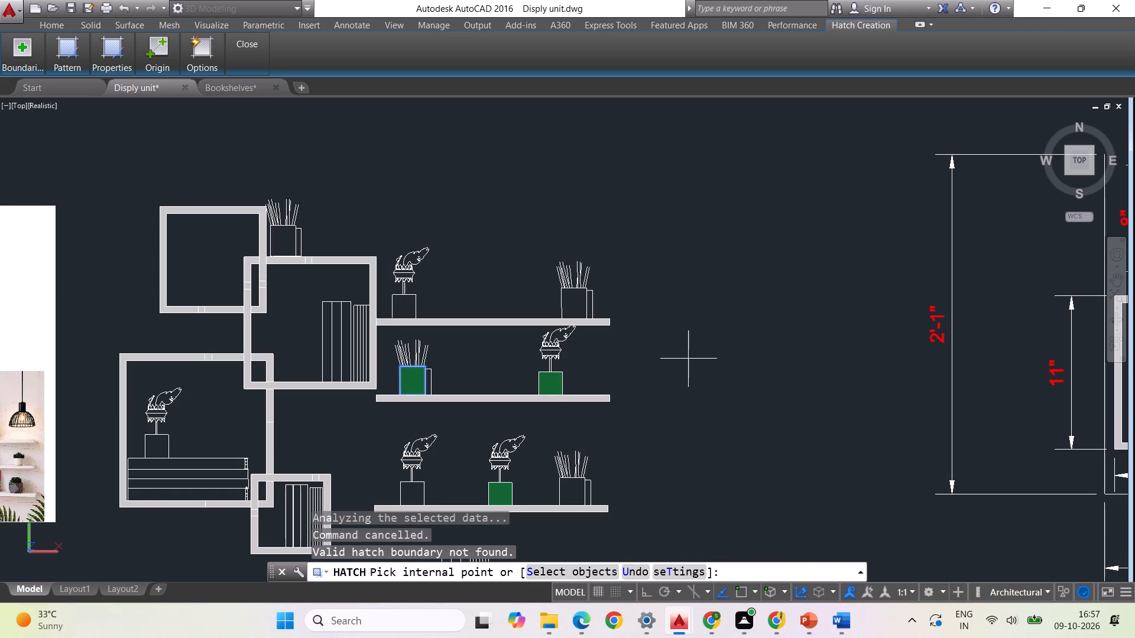
pyautogui.press('Escape')
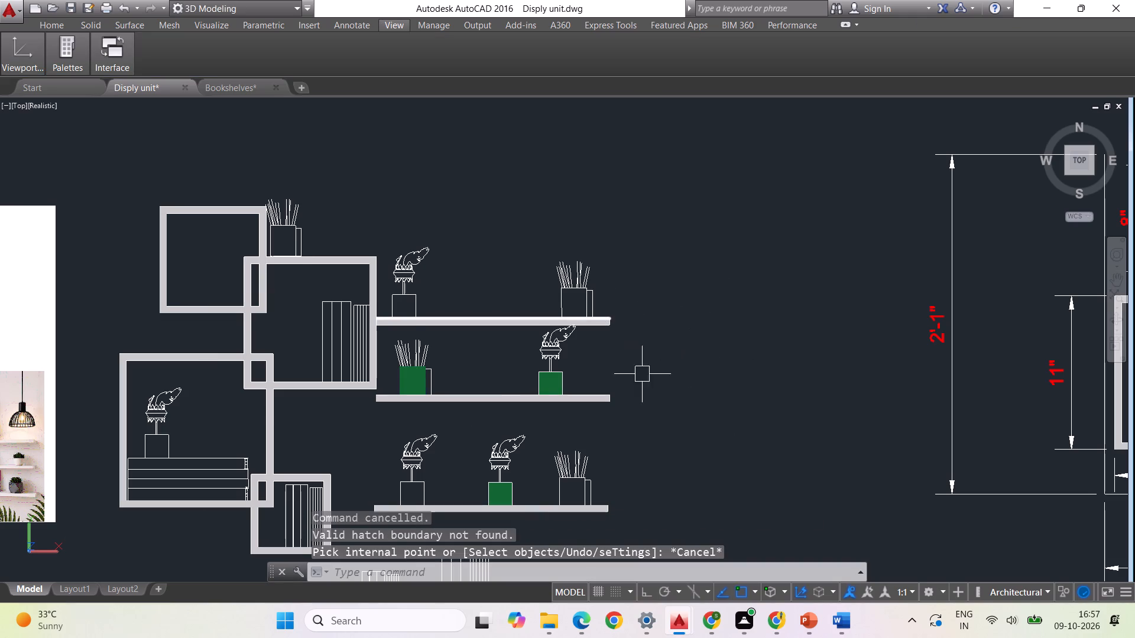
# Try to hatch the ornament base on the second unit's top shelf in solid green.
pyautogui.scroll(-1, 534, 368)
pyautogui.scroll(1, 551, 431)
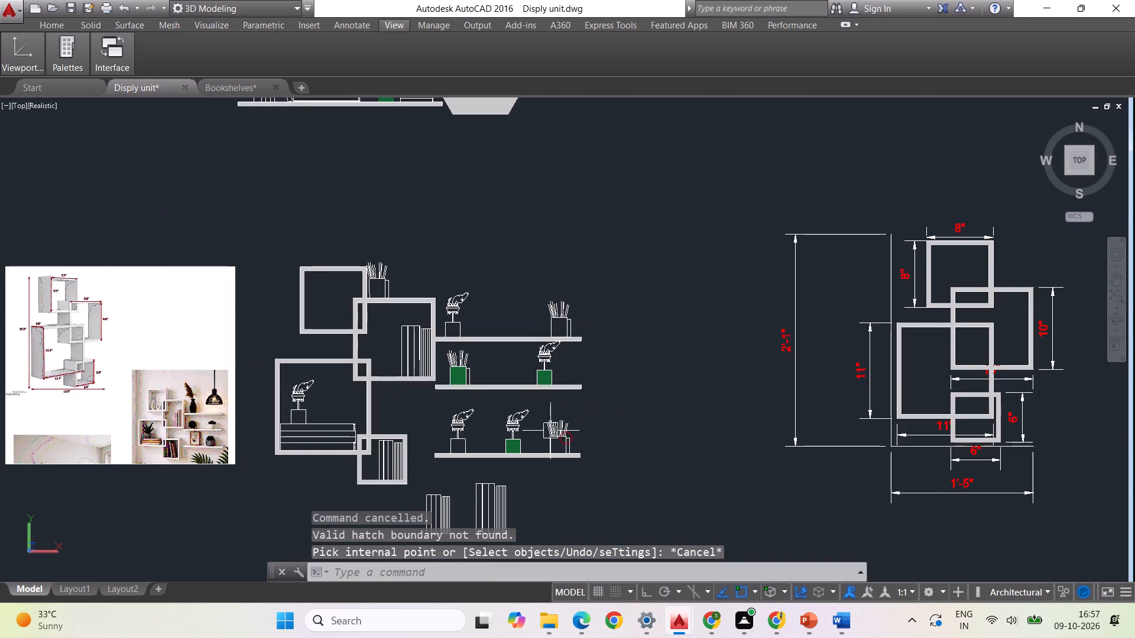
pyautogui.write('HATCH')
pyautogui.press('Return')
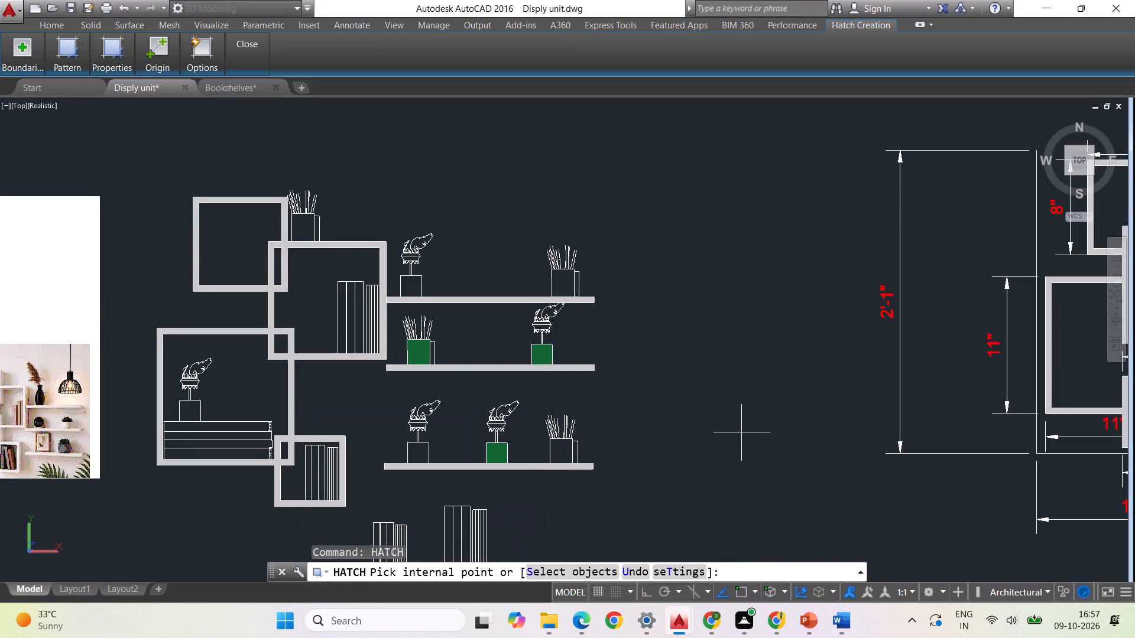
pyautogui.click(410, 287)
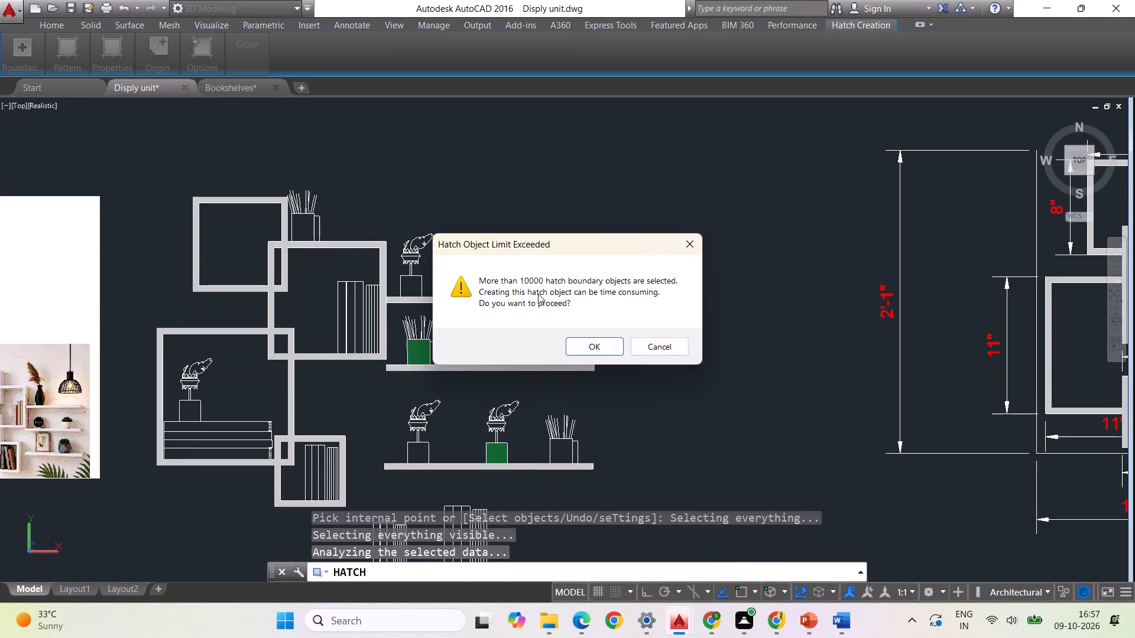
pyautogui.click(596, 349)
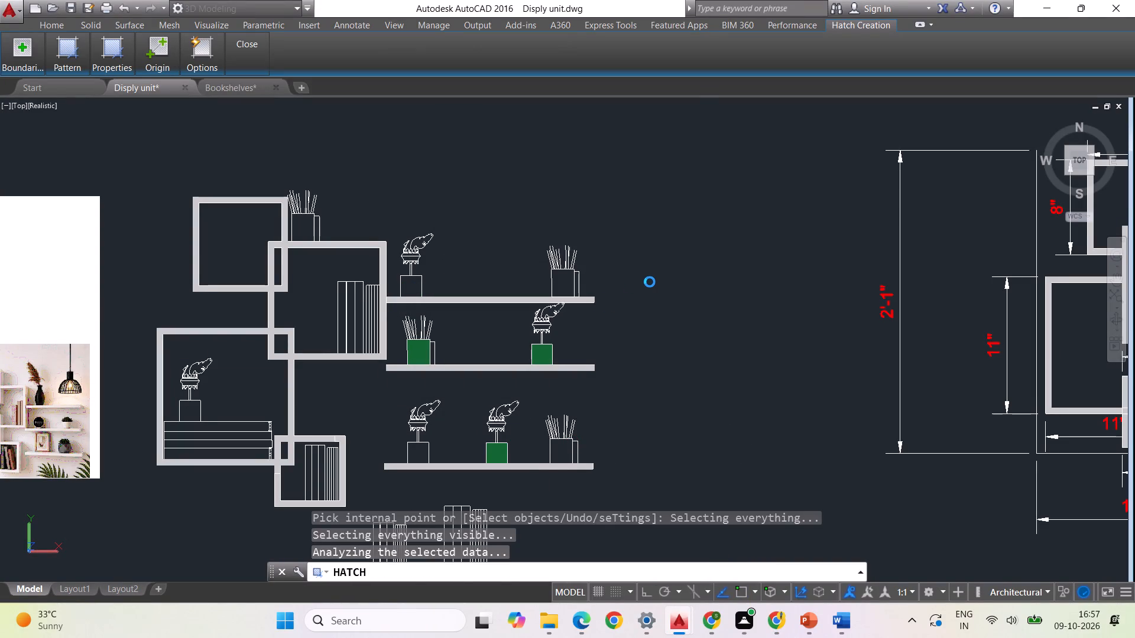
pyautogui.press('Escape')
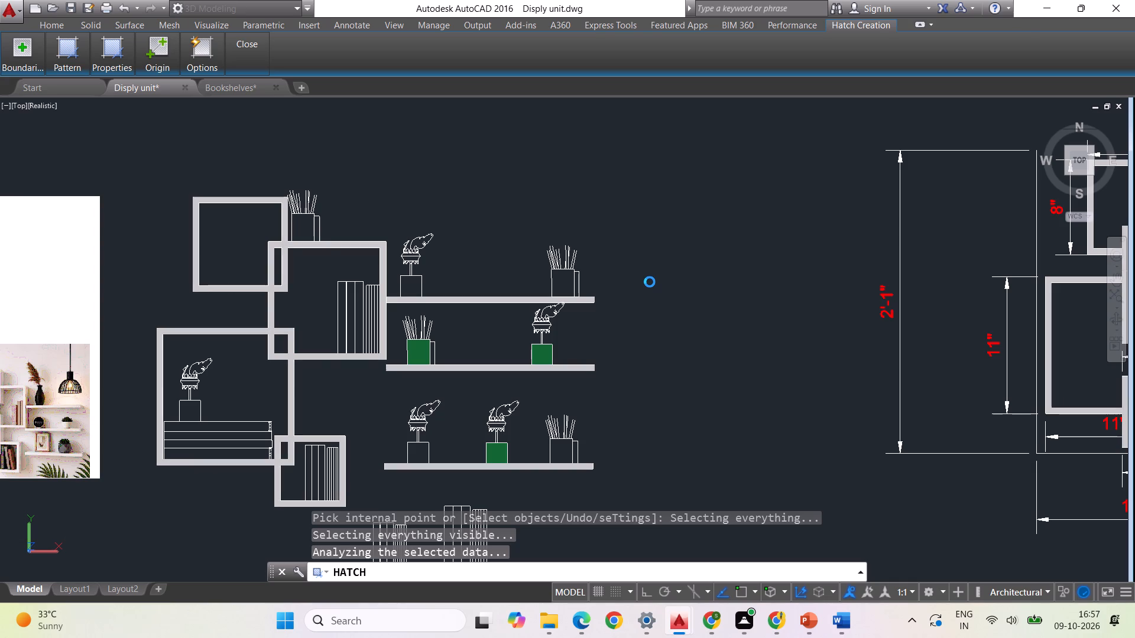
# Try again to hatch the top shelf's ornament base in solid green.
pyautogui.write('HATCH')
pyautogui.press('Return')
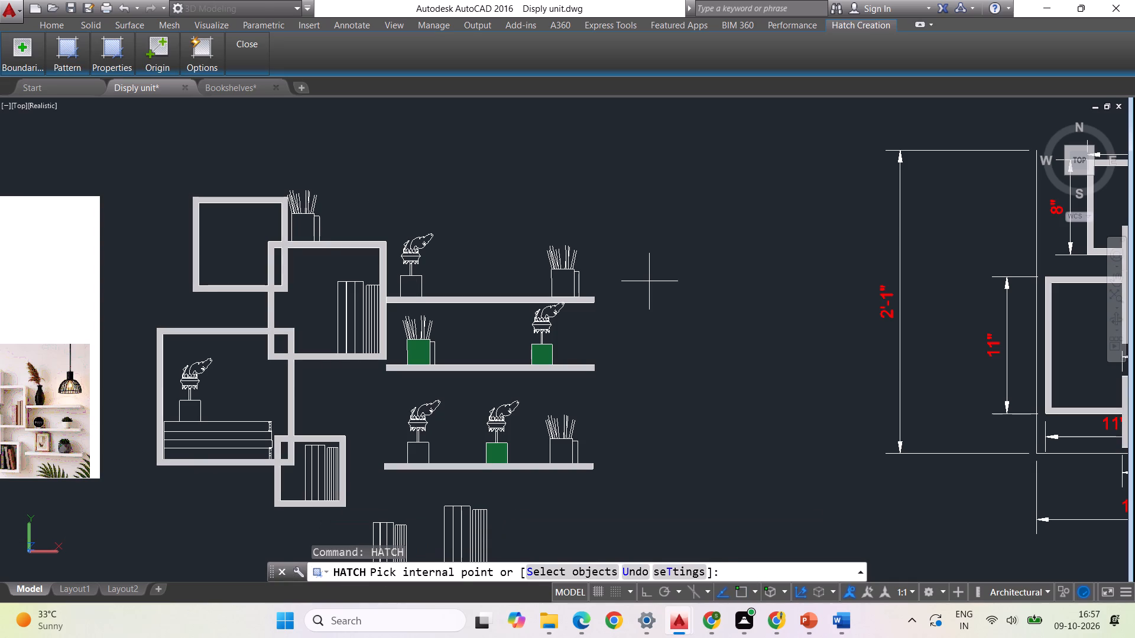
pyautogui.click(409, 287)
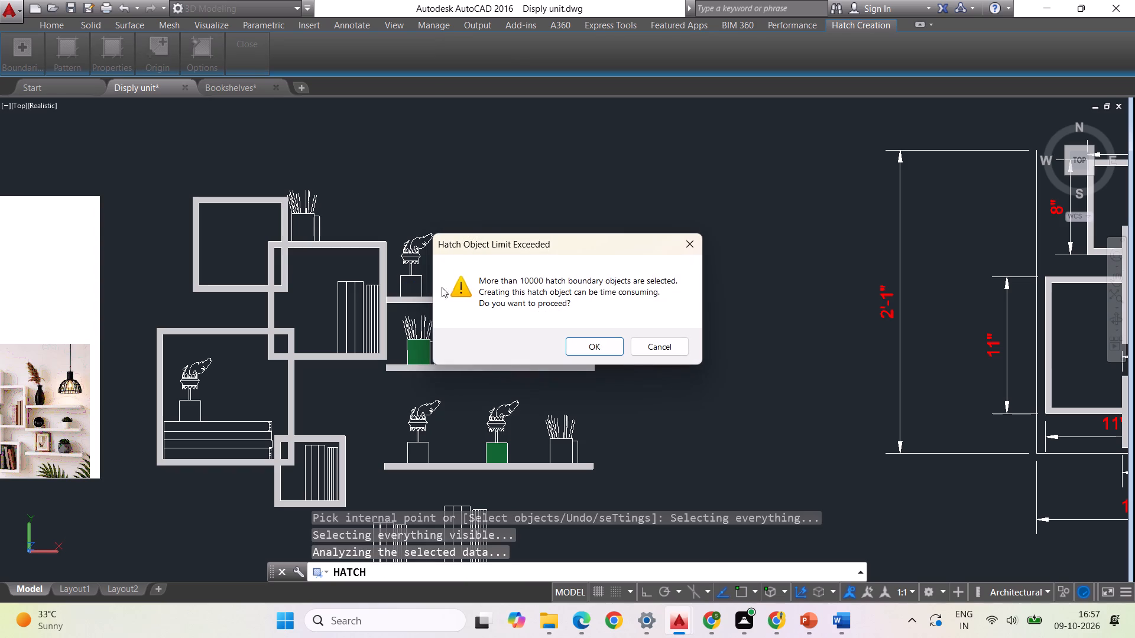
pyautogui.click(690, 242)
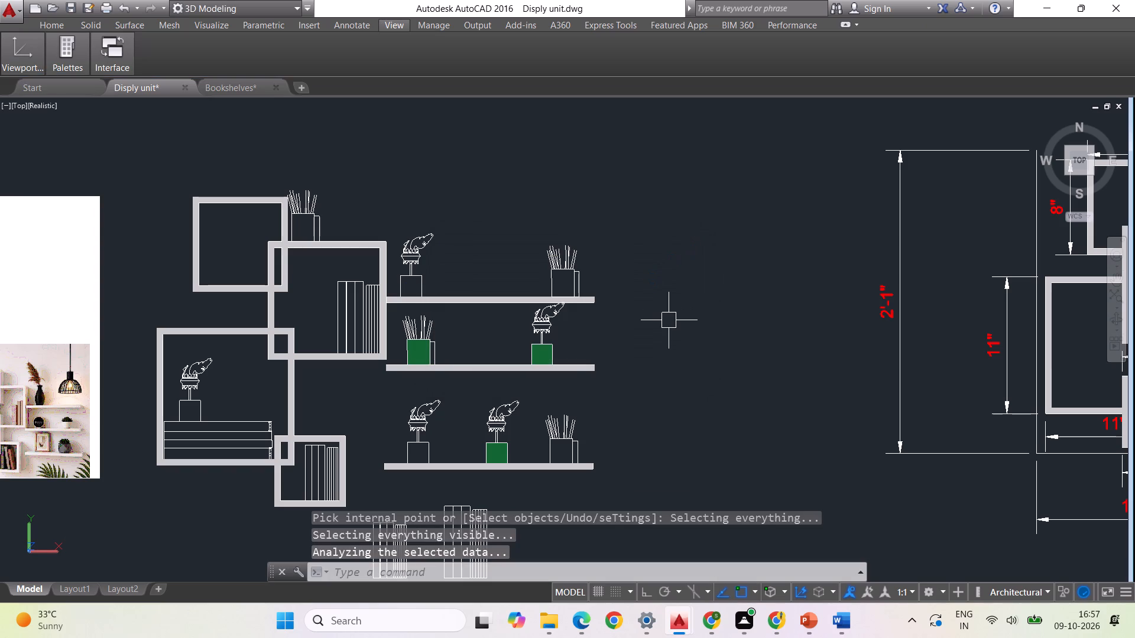
# Save the drawing, and save it again as Disply unit.dwg in the 8TH folder, replacing the existing file.
pyautogui.hotkey('ctrl', 's')
pyautogui.click(6, 13)
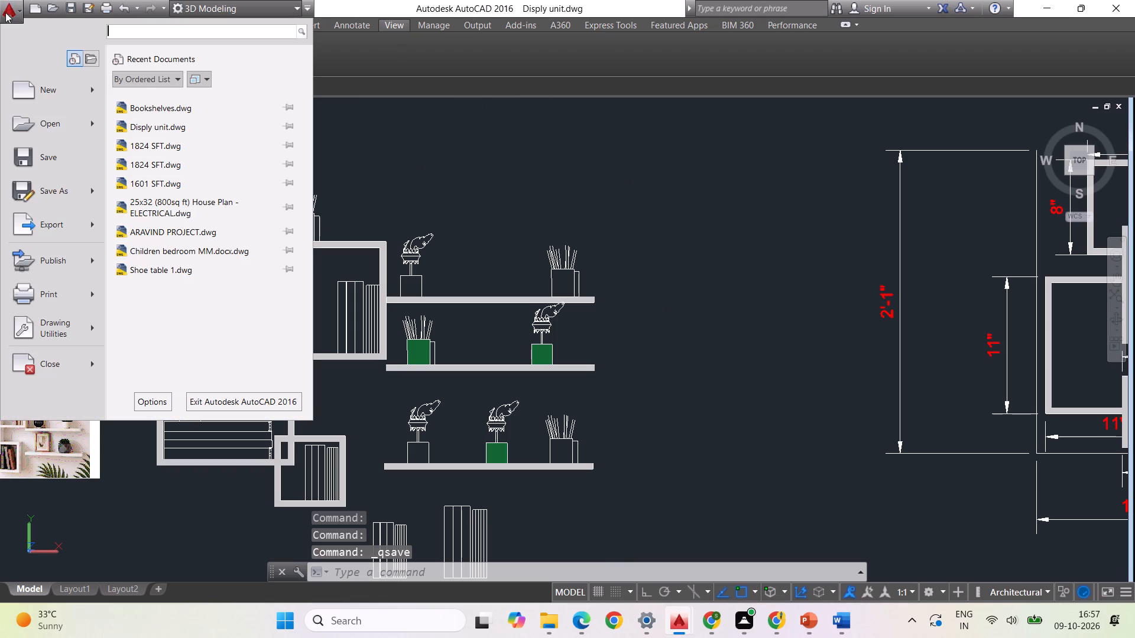
pyautogui.click(58, 207)
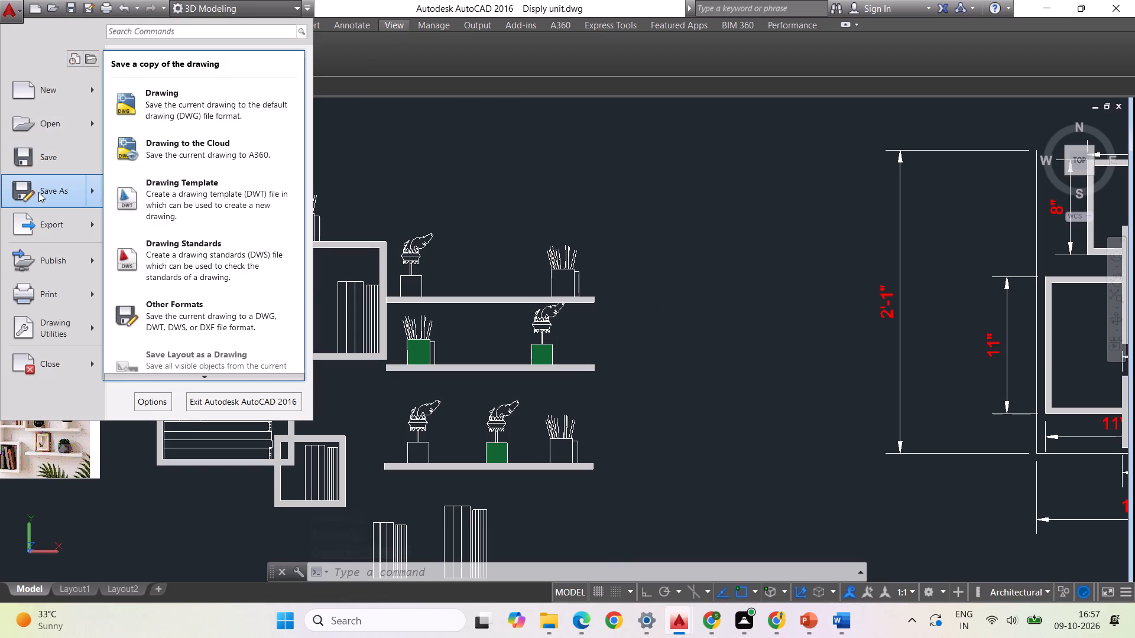
pyautogui.click(39, 193)
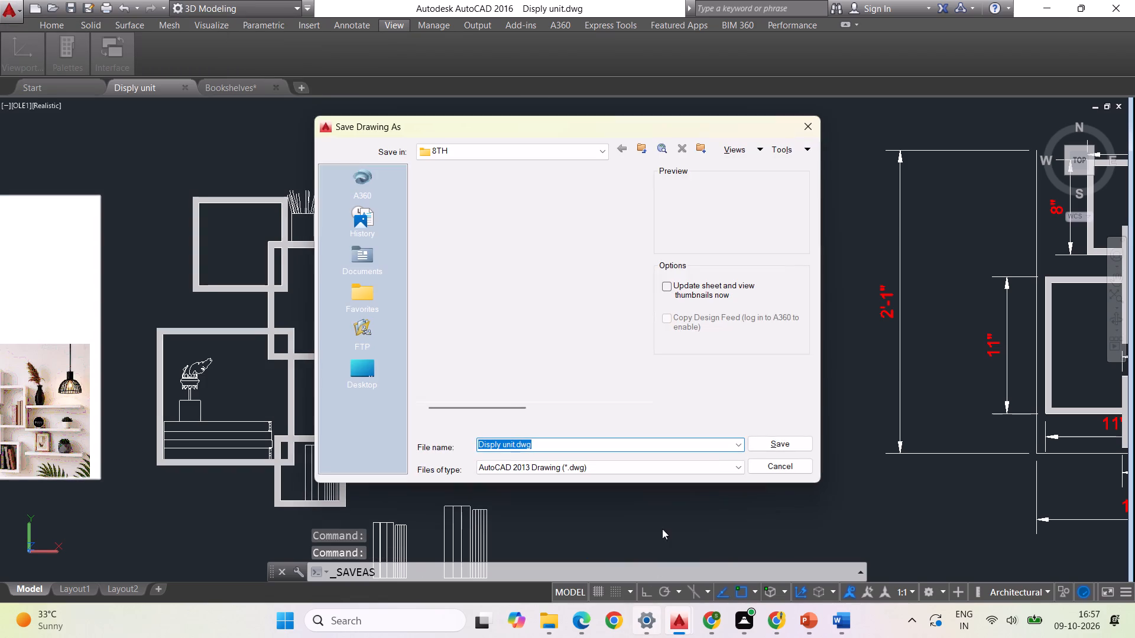
pyautogui.click(772, 442)
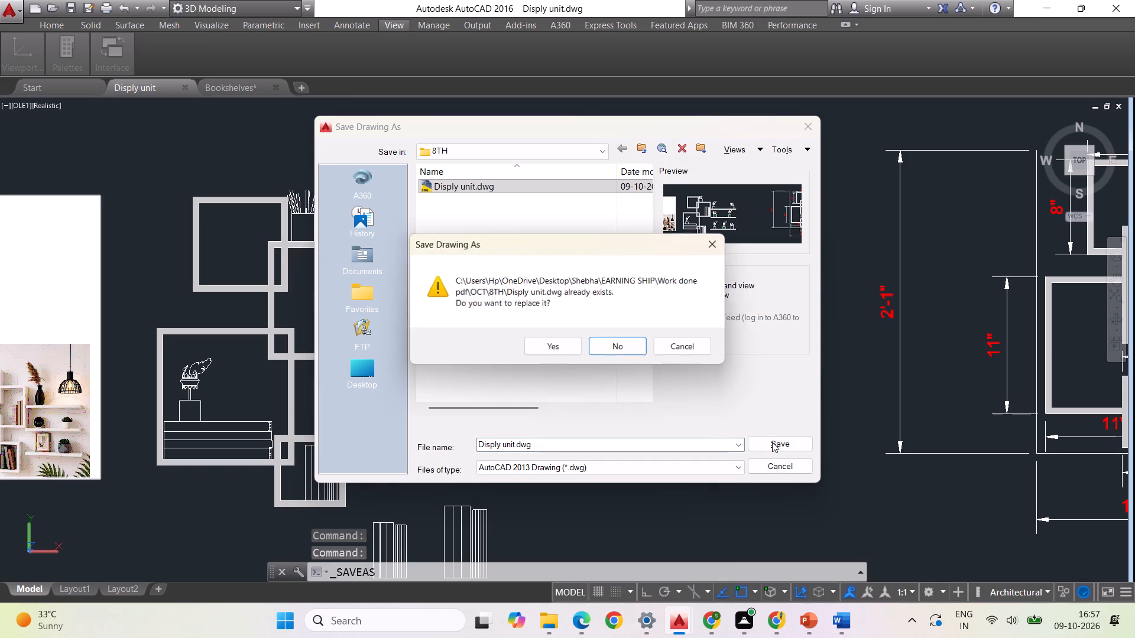
pyautogui.click(536, 349)
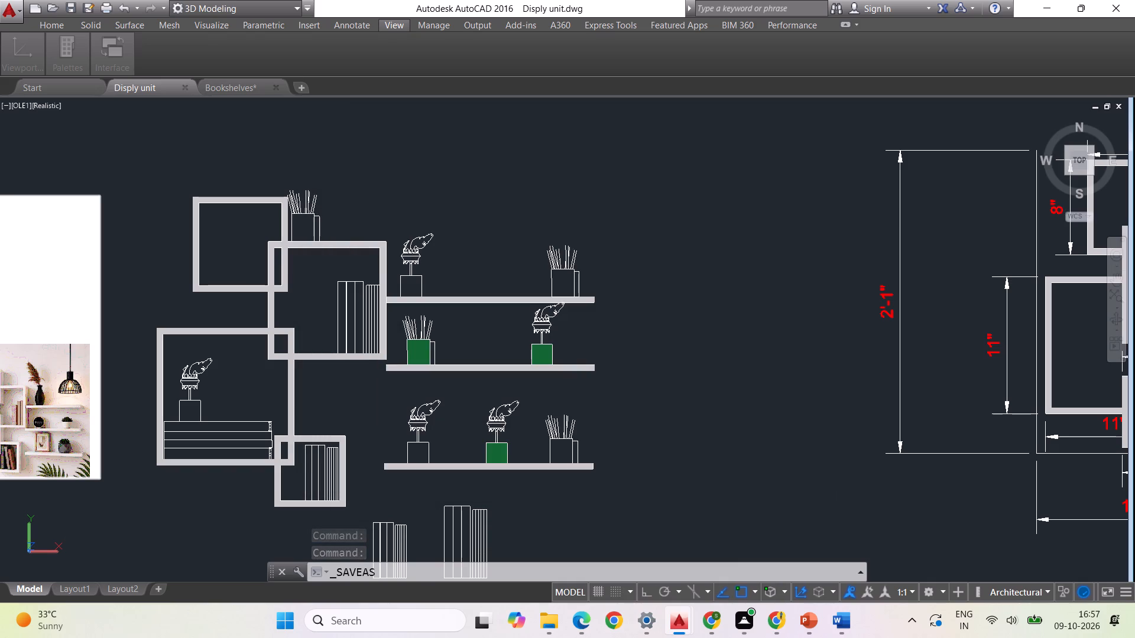
pyautogui.scroll(-1, 717, 289)
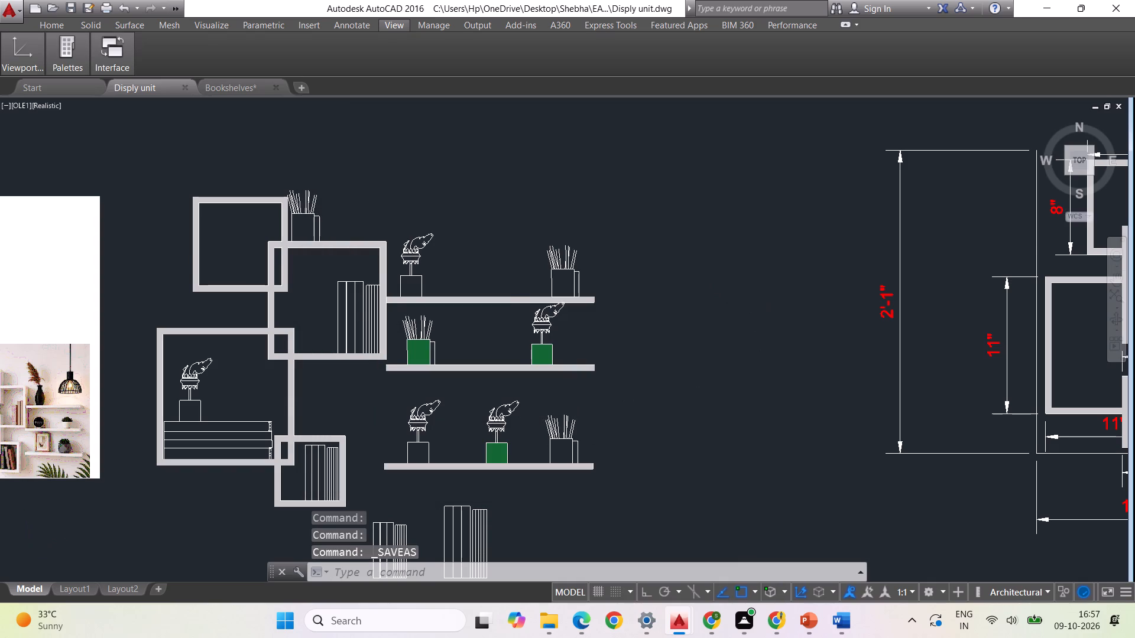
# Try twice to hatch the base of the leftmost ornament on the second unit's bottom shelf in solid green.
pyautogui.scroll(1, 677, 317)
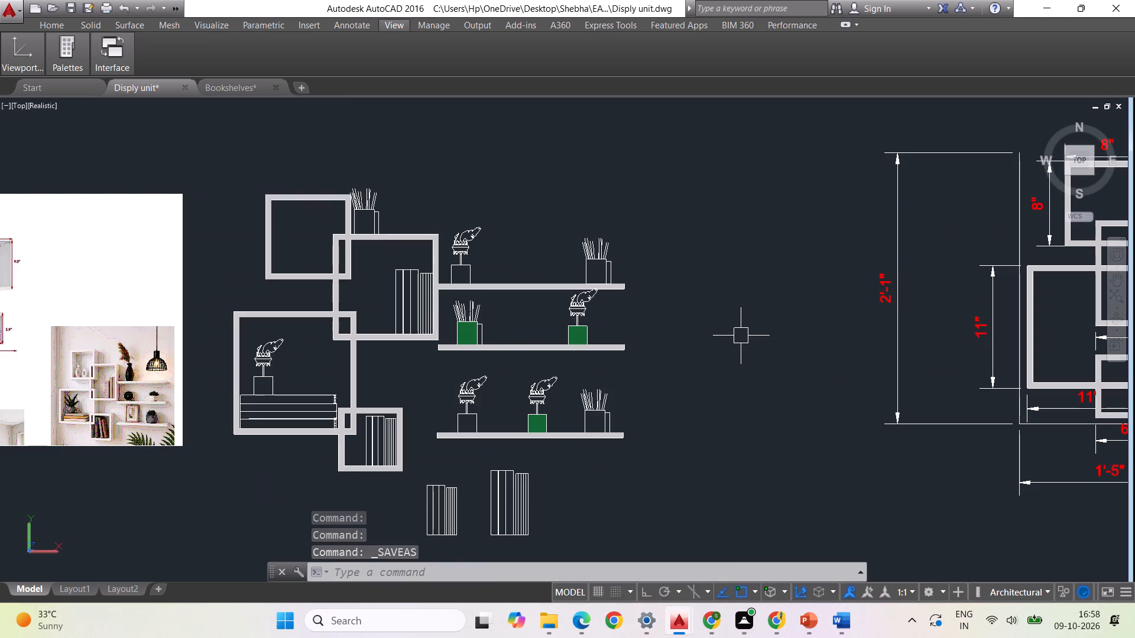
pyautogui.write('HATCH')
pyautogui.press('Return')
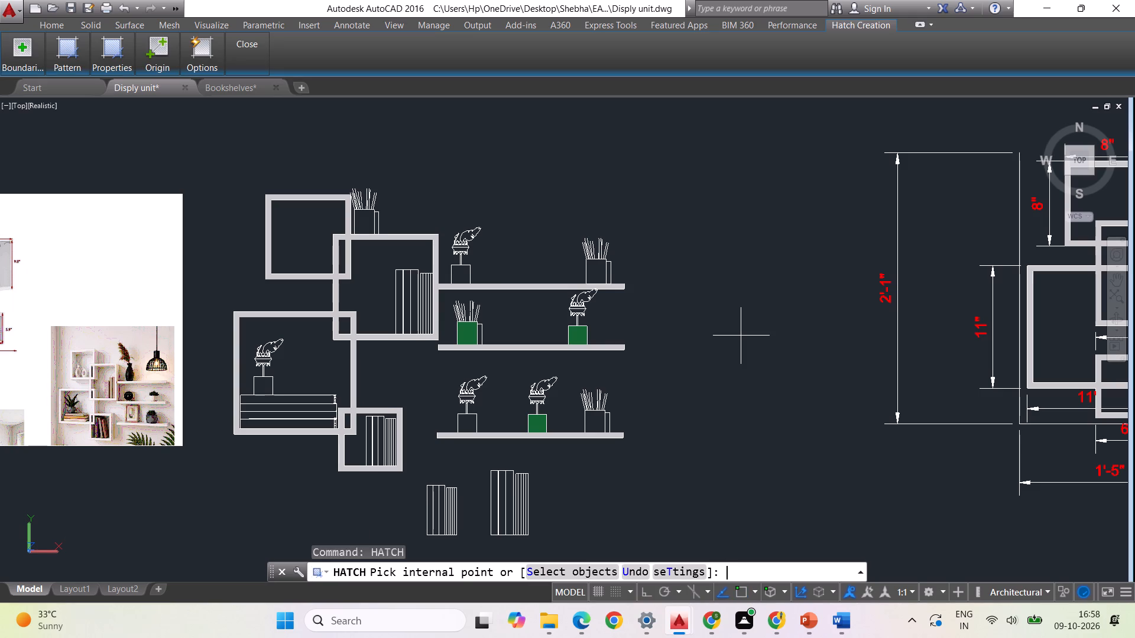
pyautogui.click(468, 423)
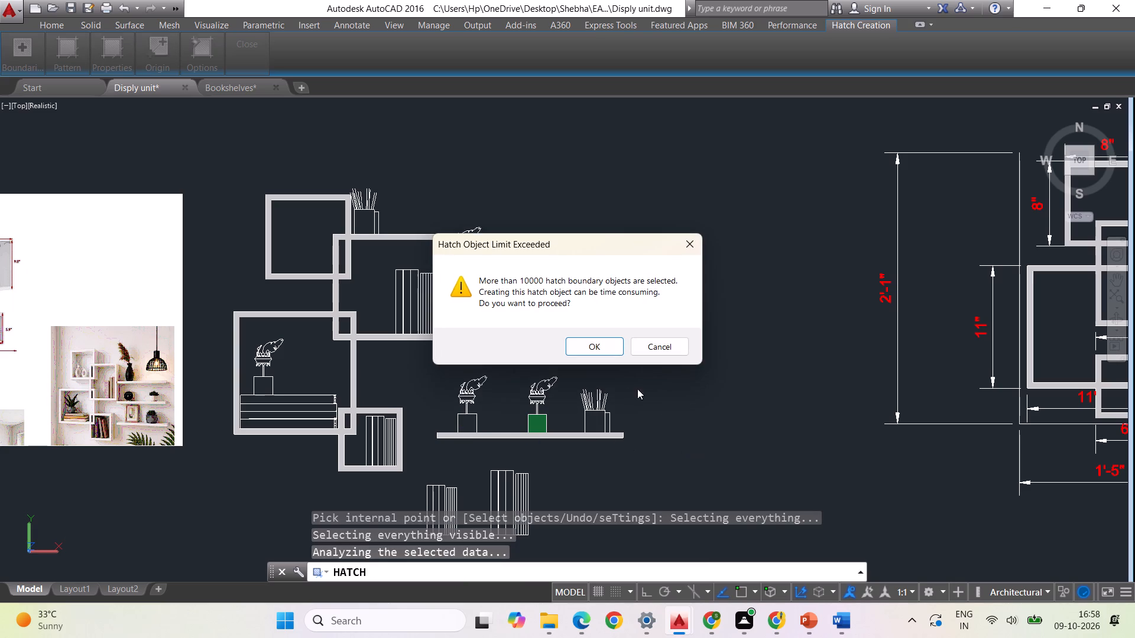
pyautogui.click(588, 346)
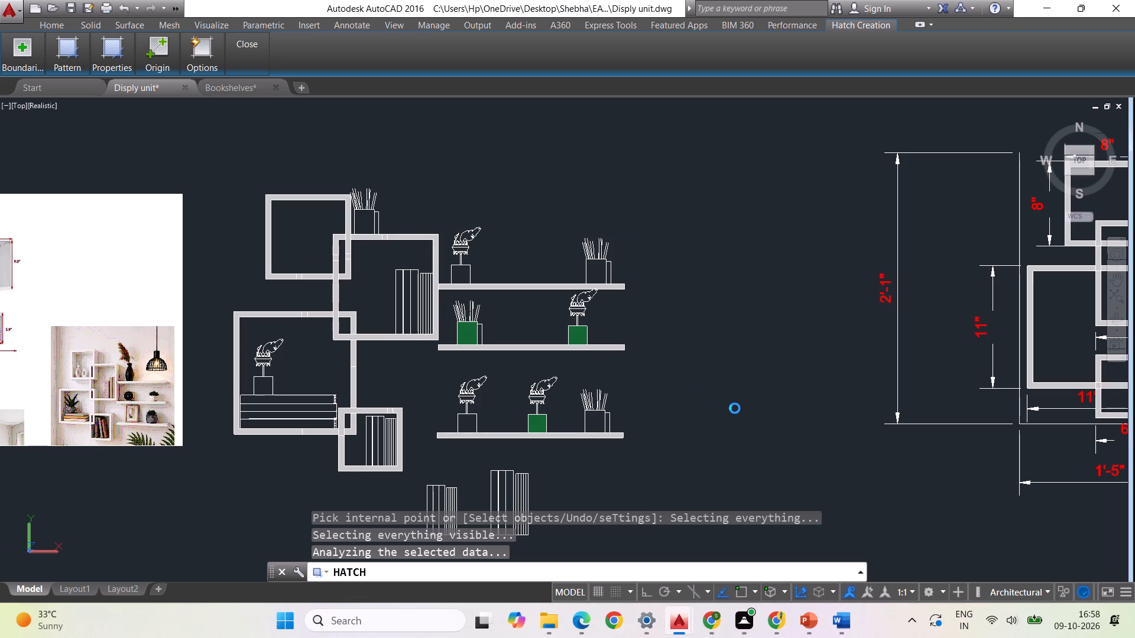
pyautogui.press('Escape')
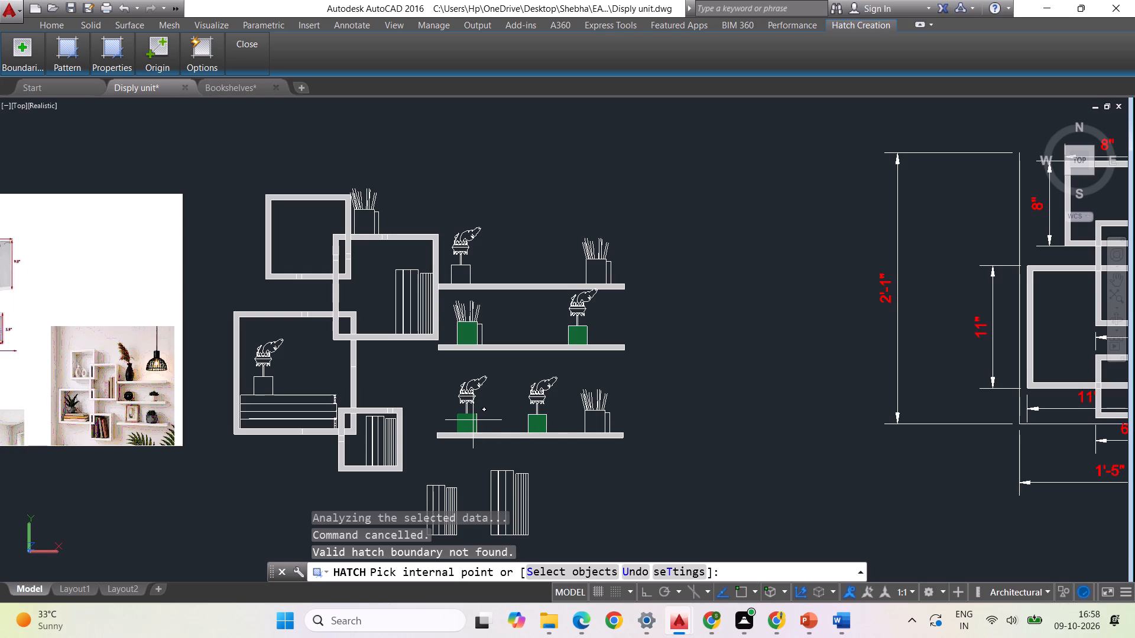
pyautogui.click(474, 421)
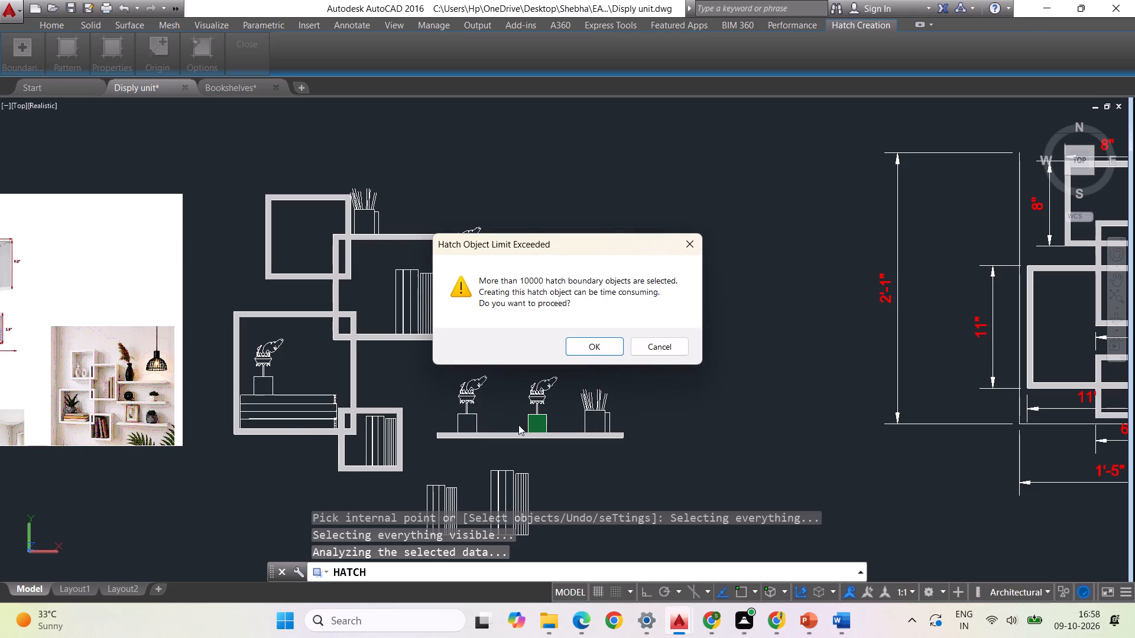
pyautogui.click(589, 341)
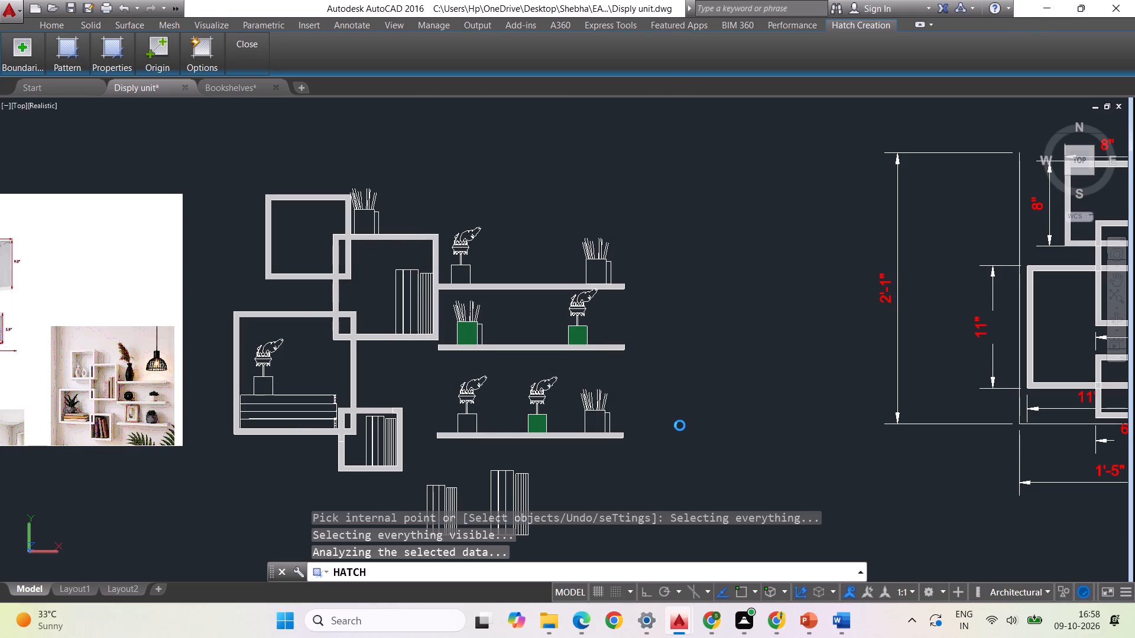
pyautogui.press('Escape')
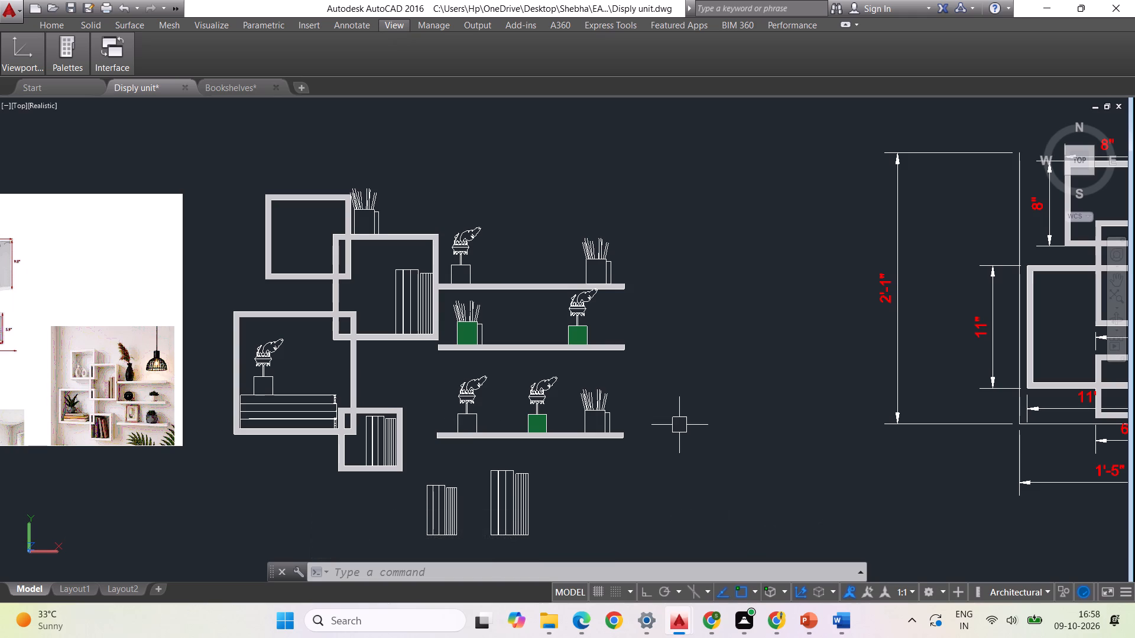
# Hatch the top shelf's ornament base and pencil holder, plus the bottom shelf's leftmost ornament base and pencil holder, in solid green.
pyautogui.scroll(-1, 660, 279)
pyautogui.scroll(1, 597, 287)
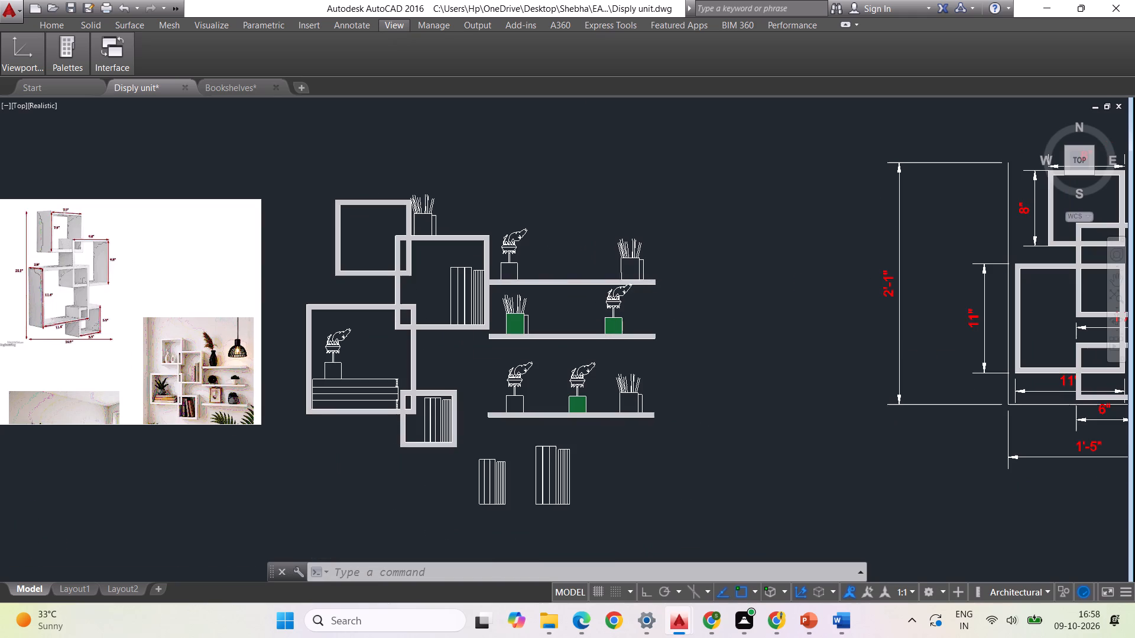
pyautogui.scroll(1, 575, 250)
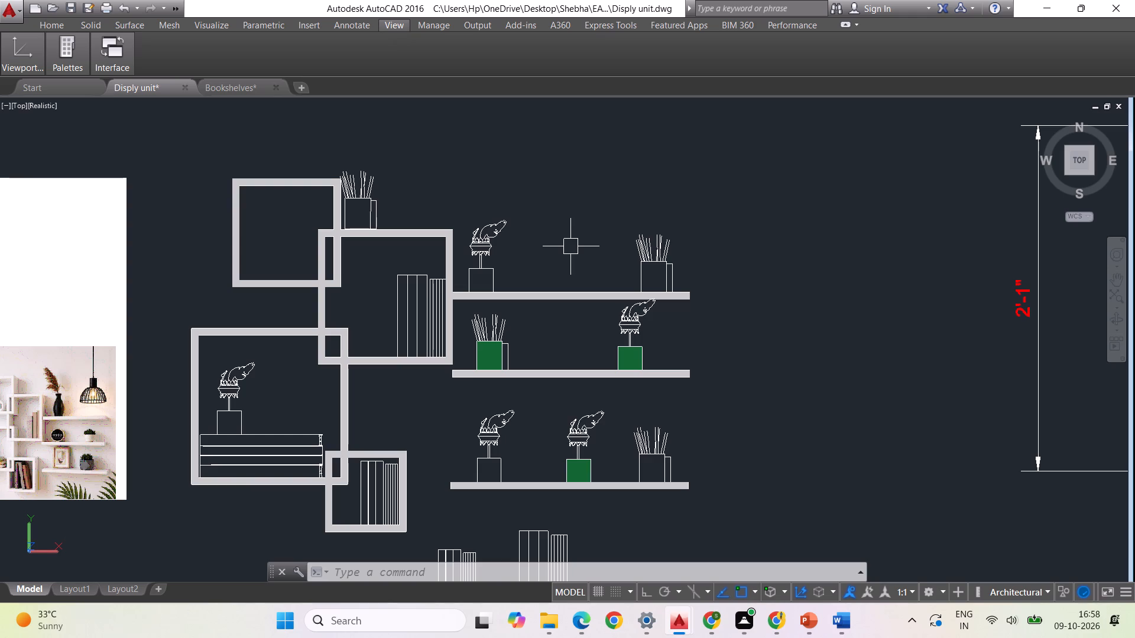
pyautogui.scroll(-1, 573, 248)
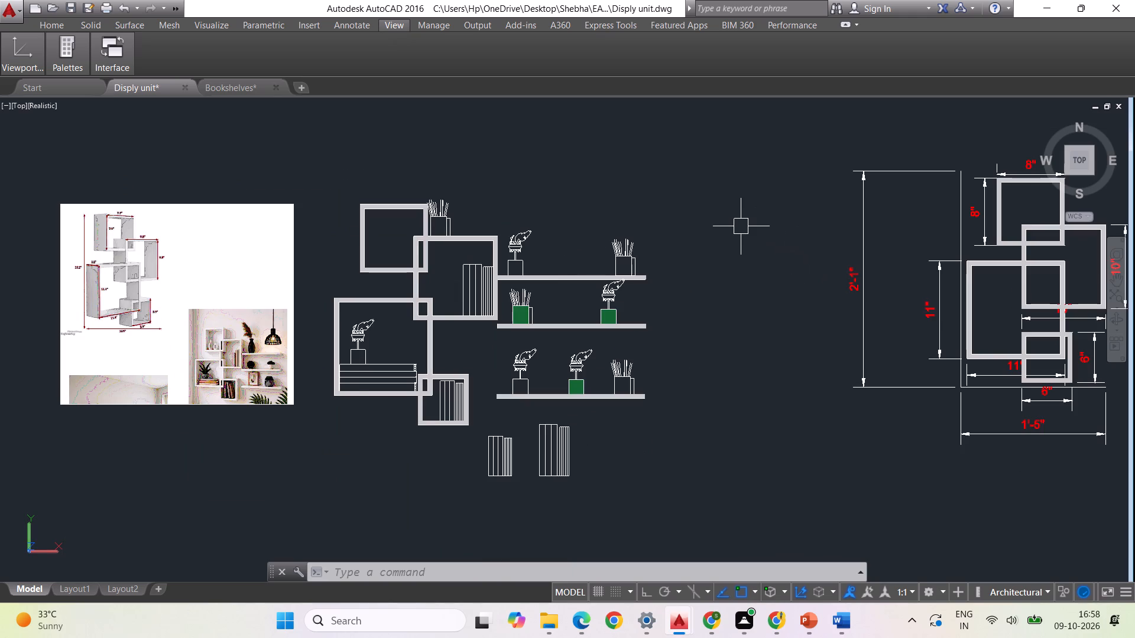
pyautogui.write('HATCH')
pyautogui.press('Return')
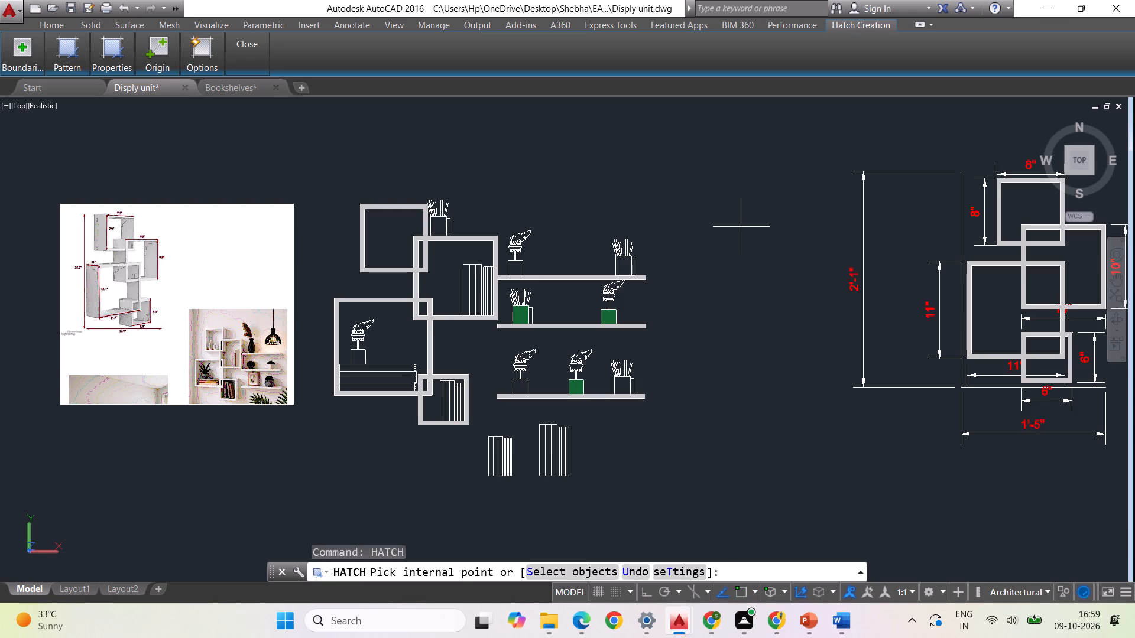
pyautogui.click(520, 272)
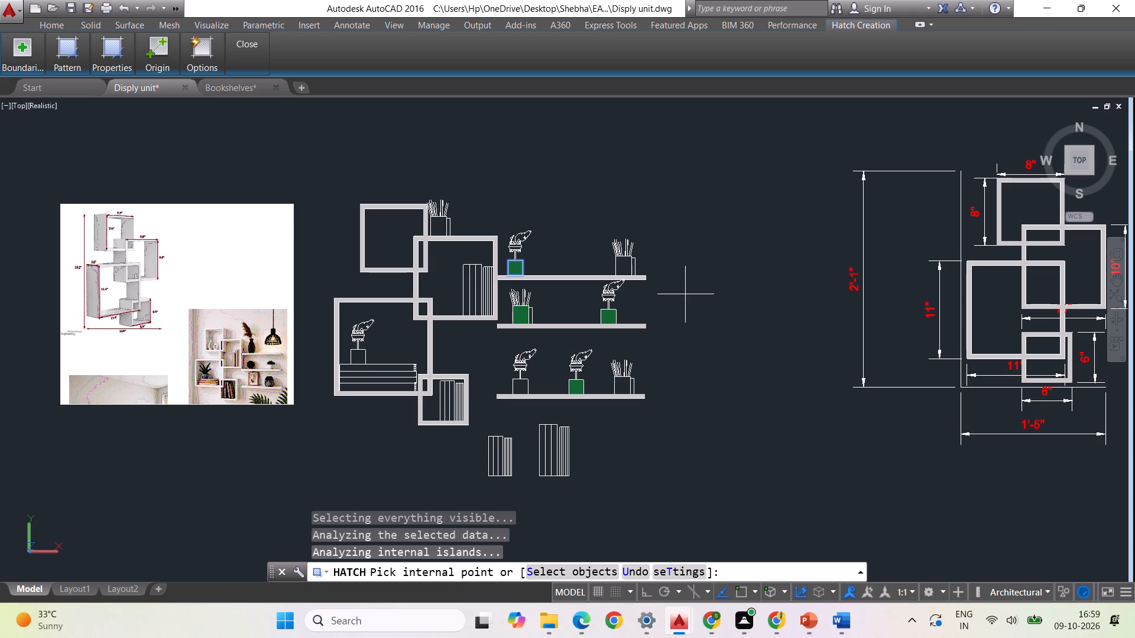
pyautogui.click(523, 389)
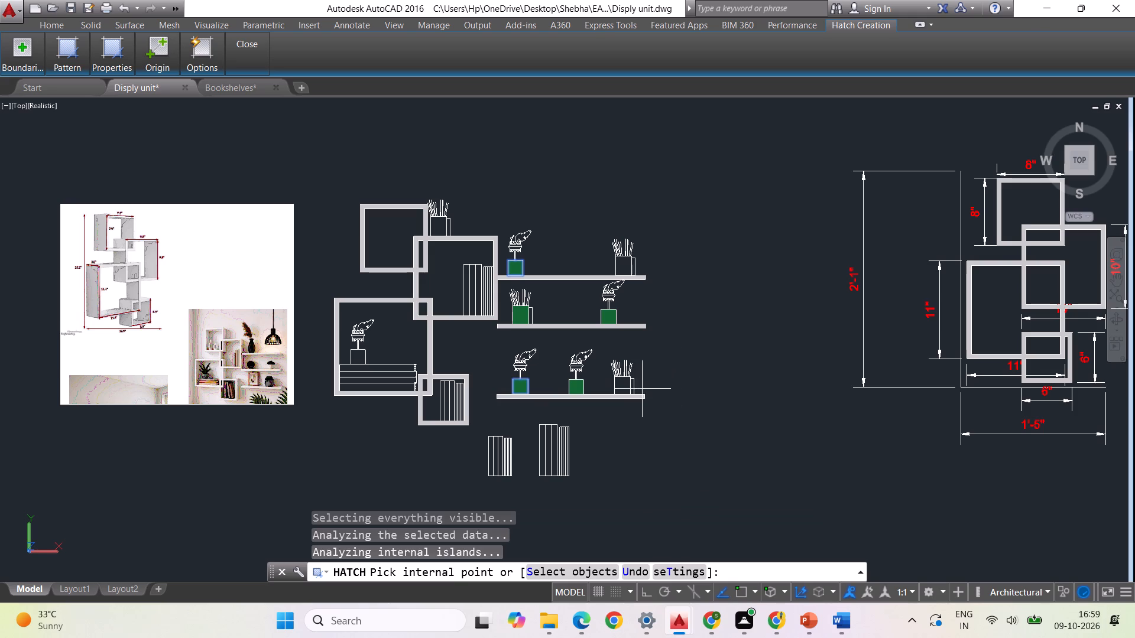
pyautogui.click(626, 389)
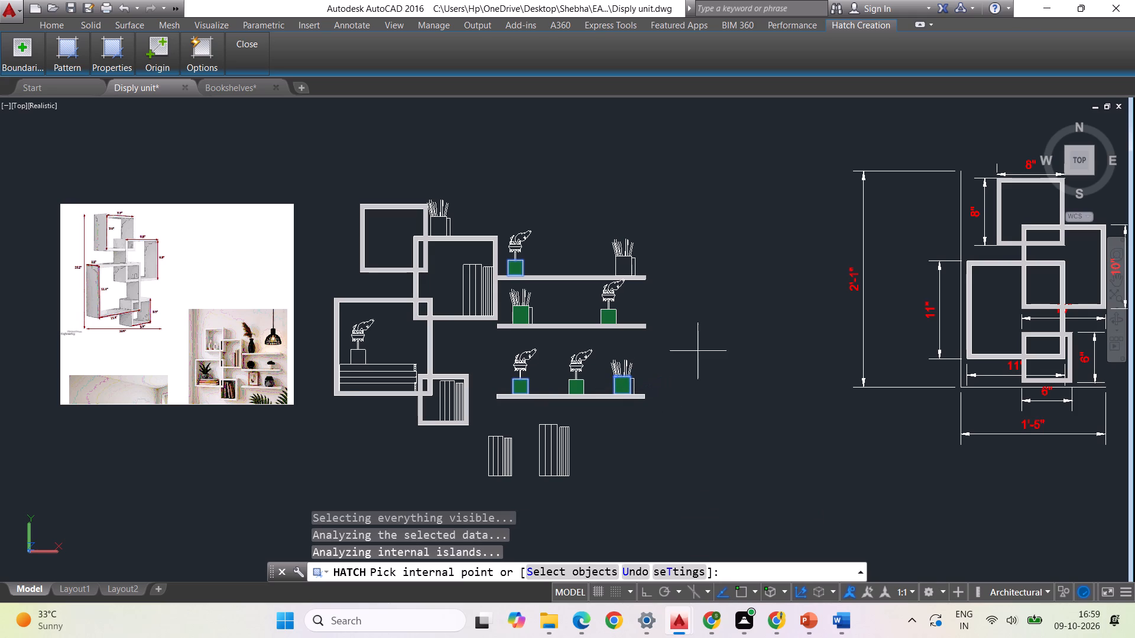
pyautogui.click(624, 261)
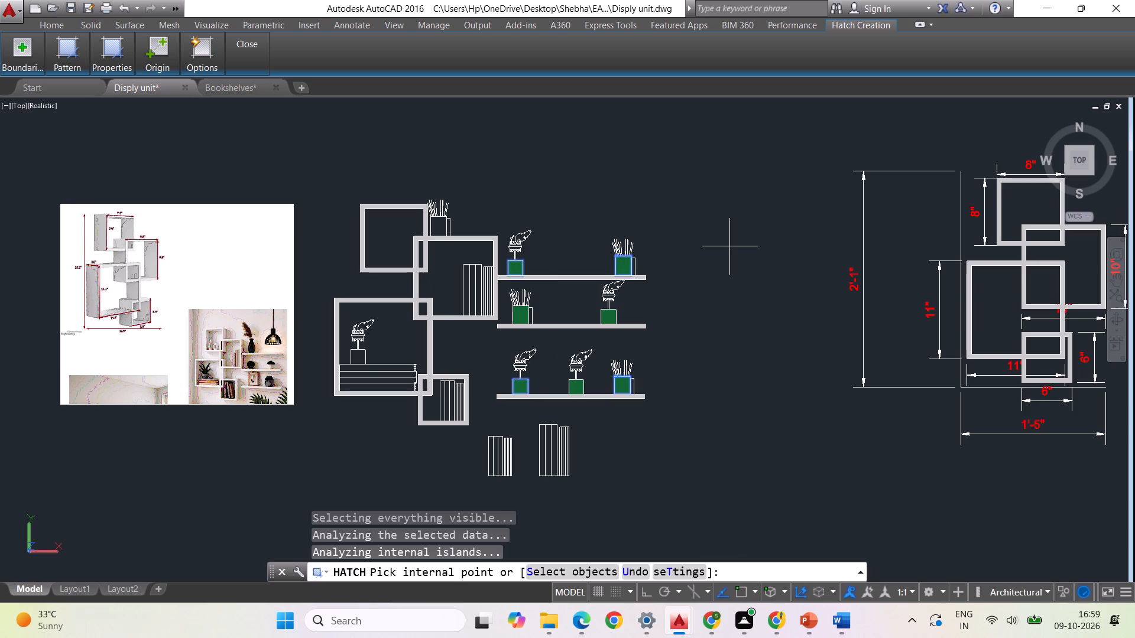
pyautogui.press('Escape')
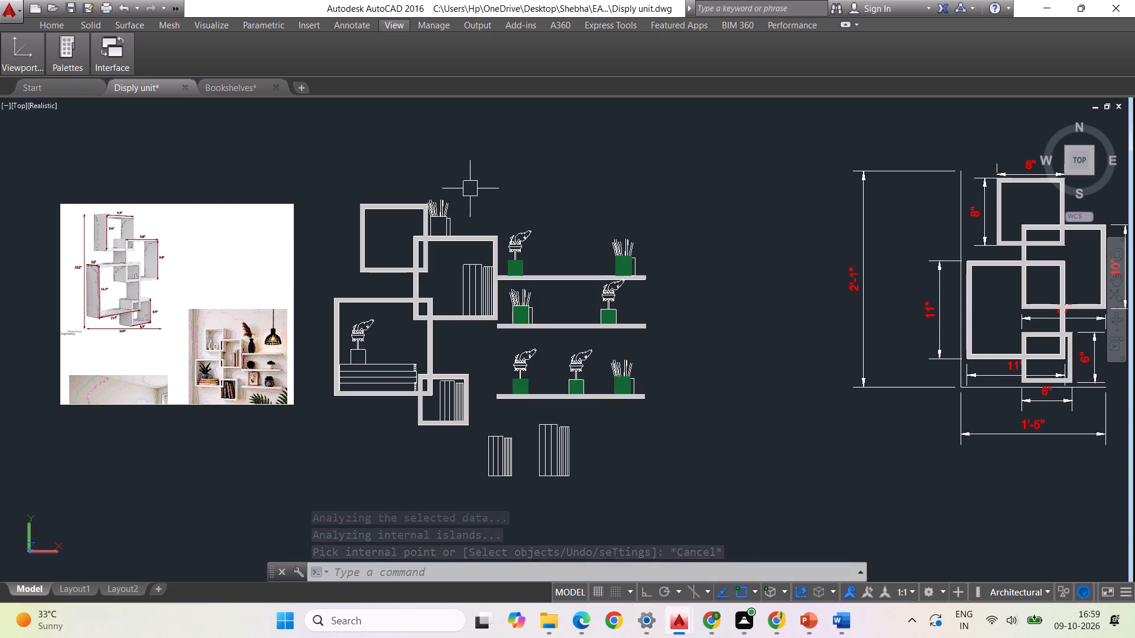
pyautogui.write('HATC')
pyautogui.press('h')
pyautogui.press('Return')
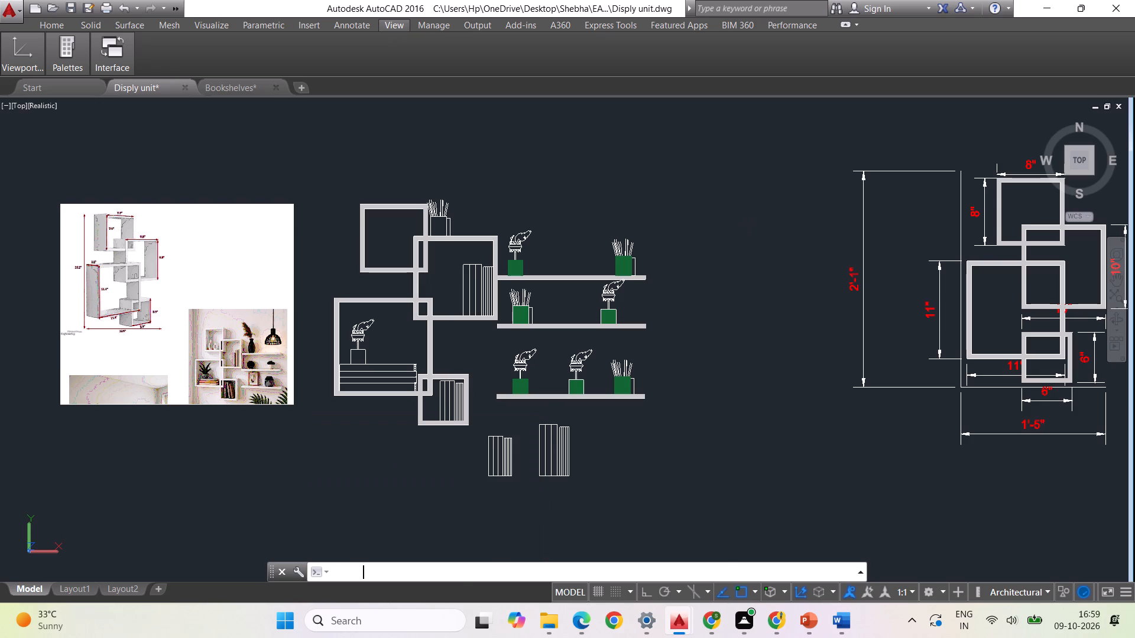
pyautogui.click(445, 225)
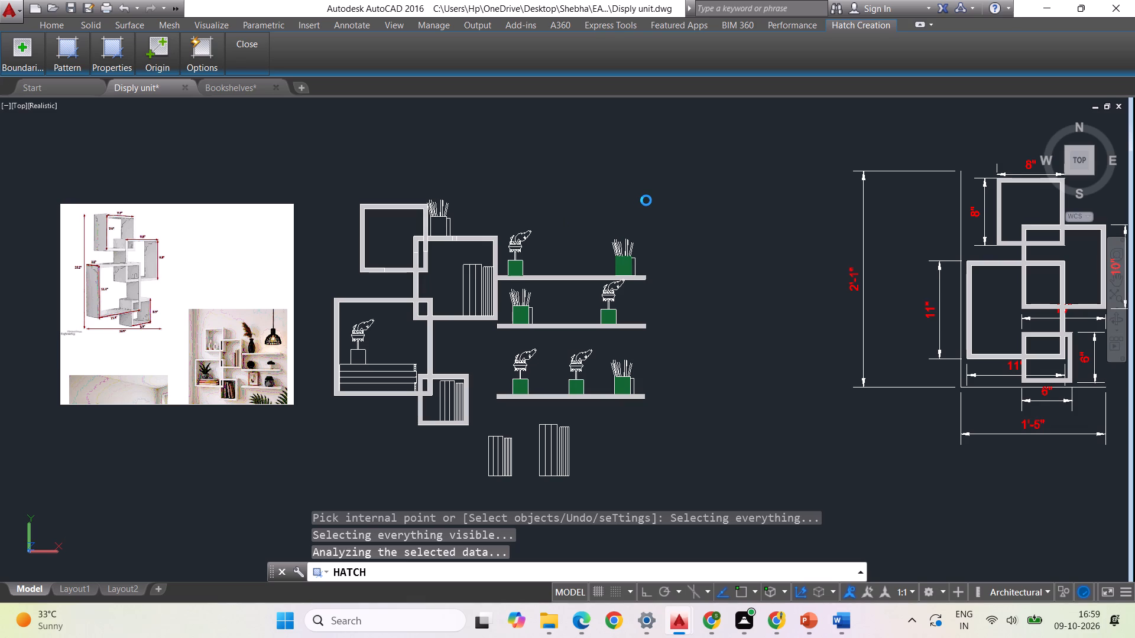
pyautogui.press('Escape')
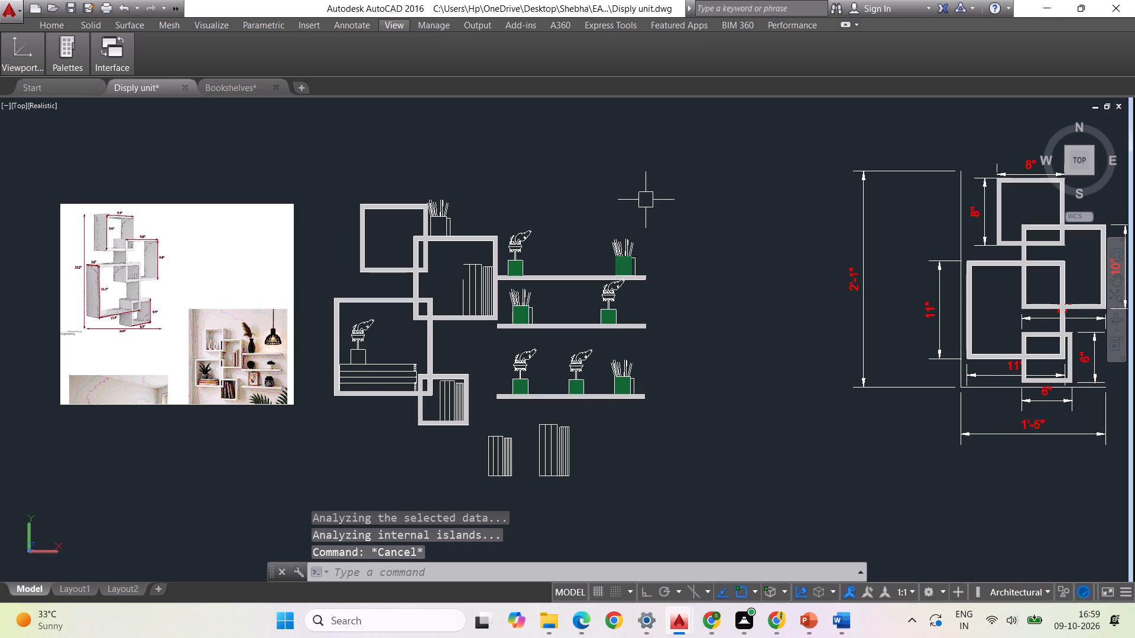
# Hatch the pencil holder standing on the upper square frame and the ornament base inside the large square frame in solid green.
pyautogui.write('HATCH')
pyautogui.press('Return')
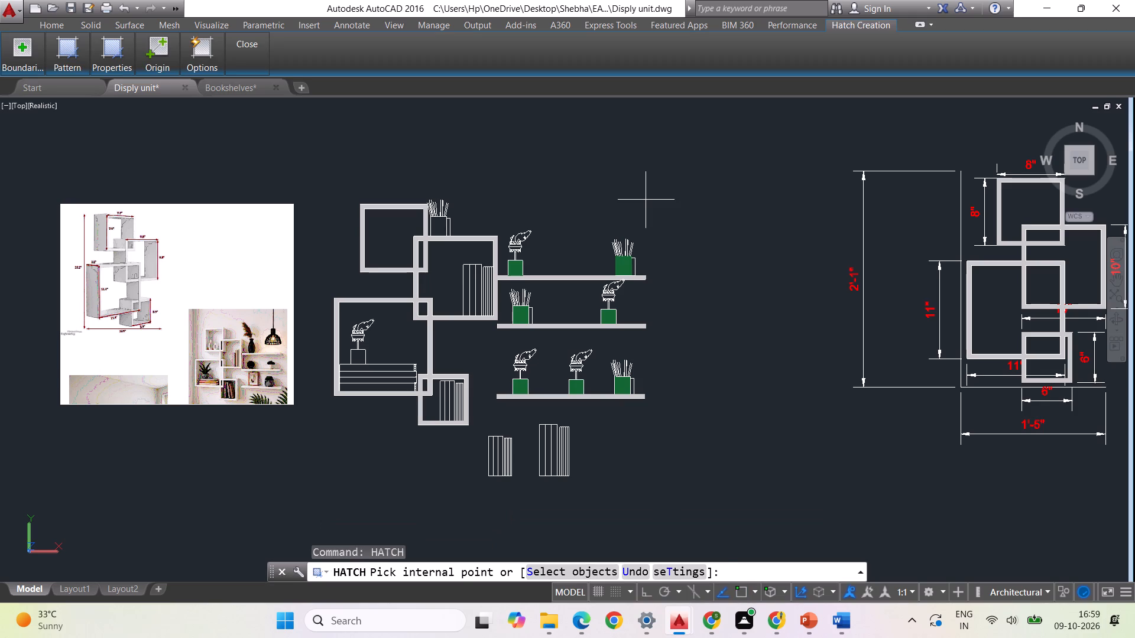
pyautogui.click(442, 226)
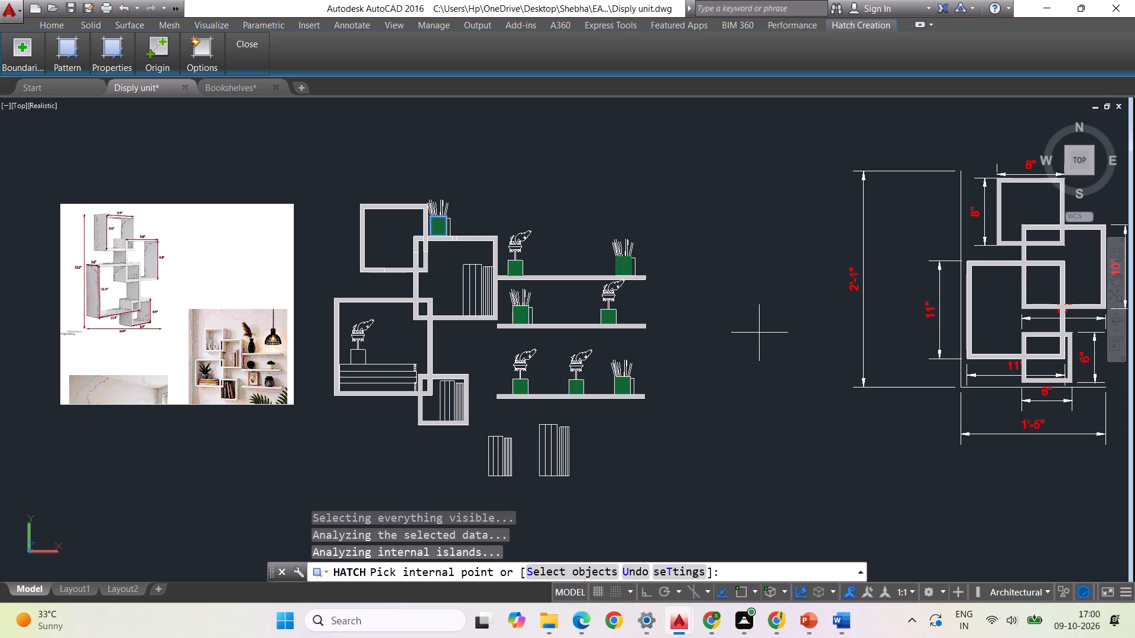
pyautogui.press('Escape')
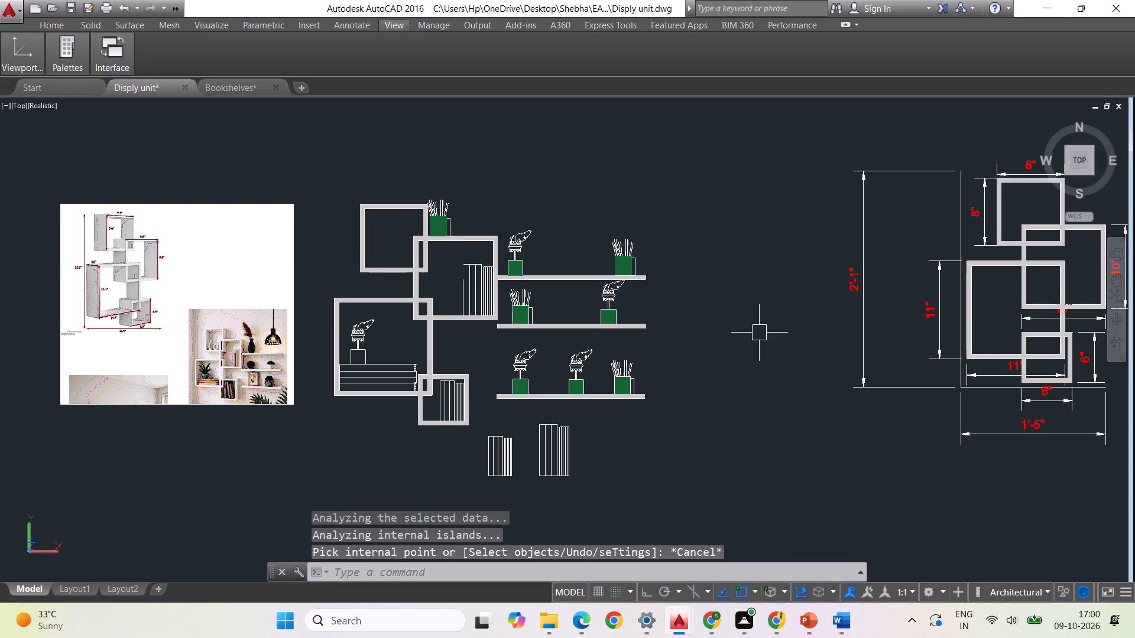
pyautogui.write('HATCH')
pyautogui.press('Return')
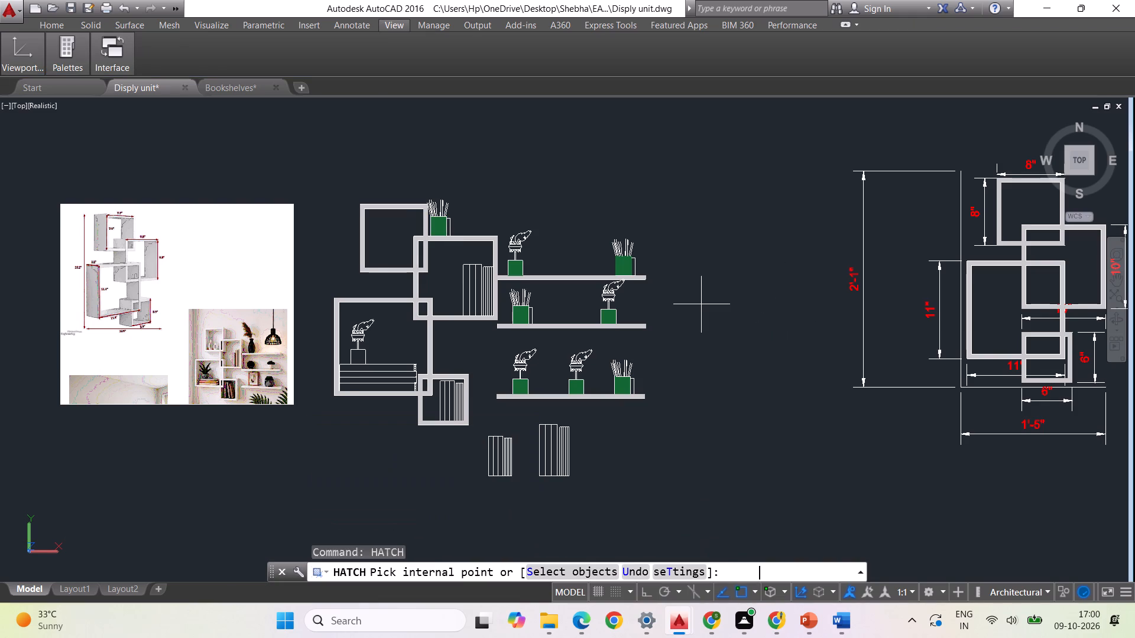
pyautogui.click(363, 355)
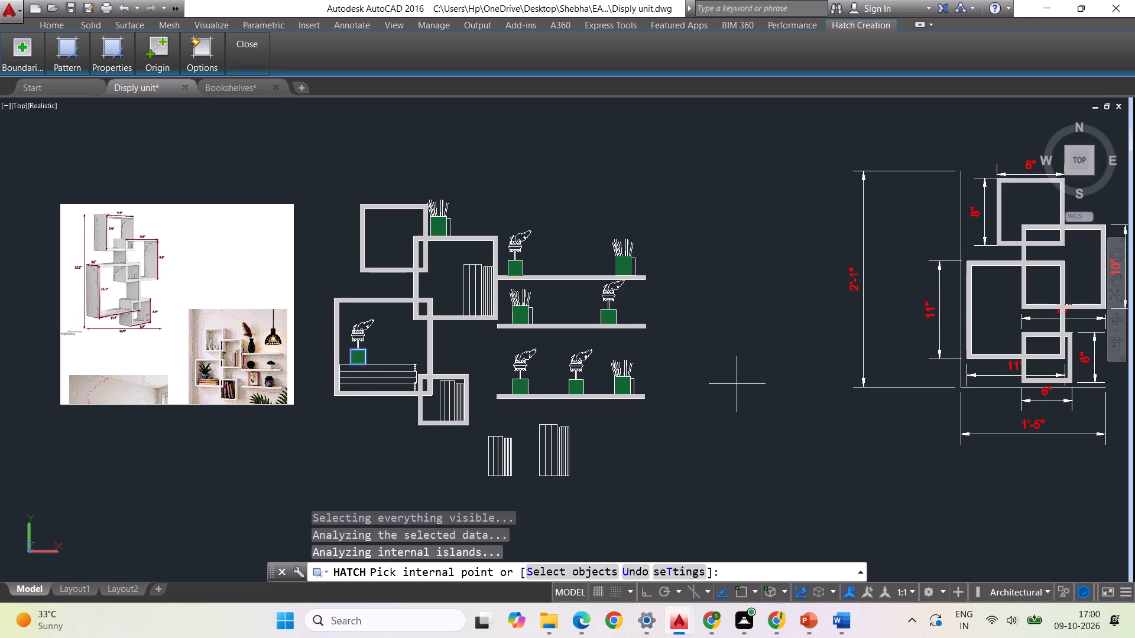
pyautogui.press('Escape')
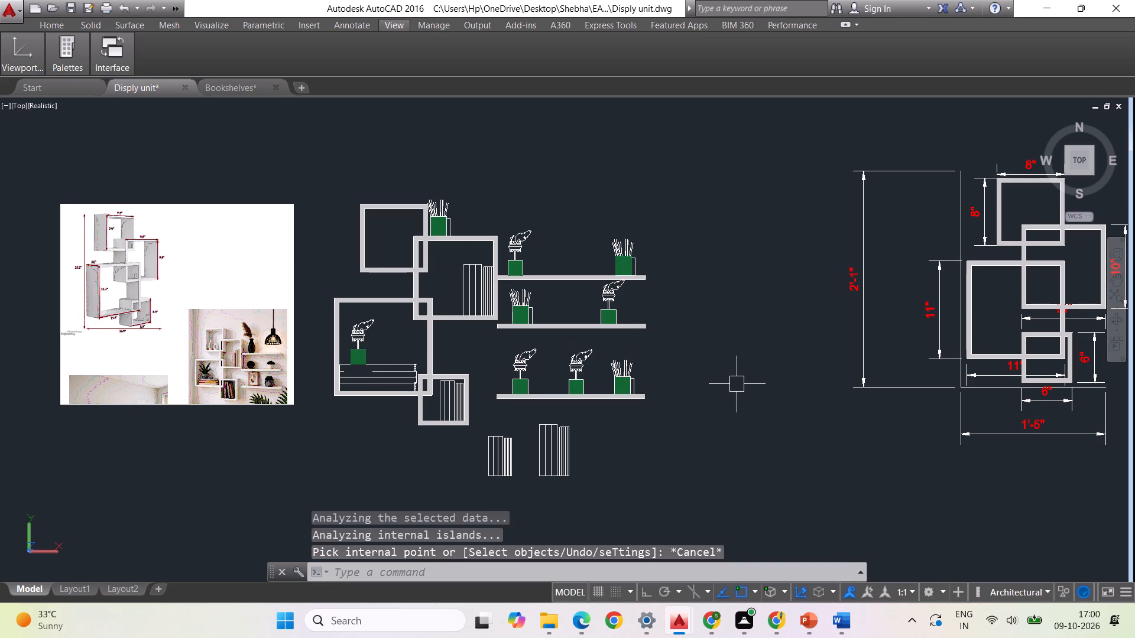
# Examine the second unit's coloured elevation beside its reference photos, and check the decor on the first unit's hexagon shelves.
pyautogui.scroll(-1, 721, 382)
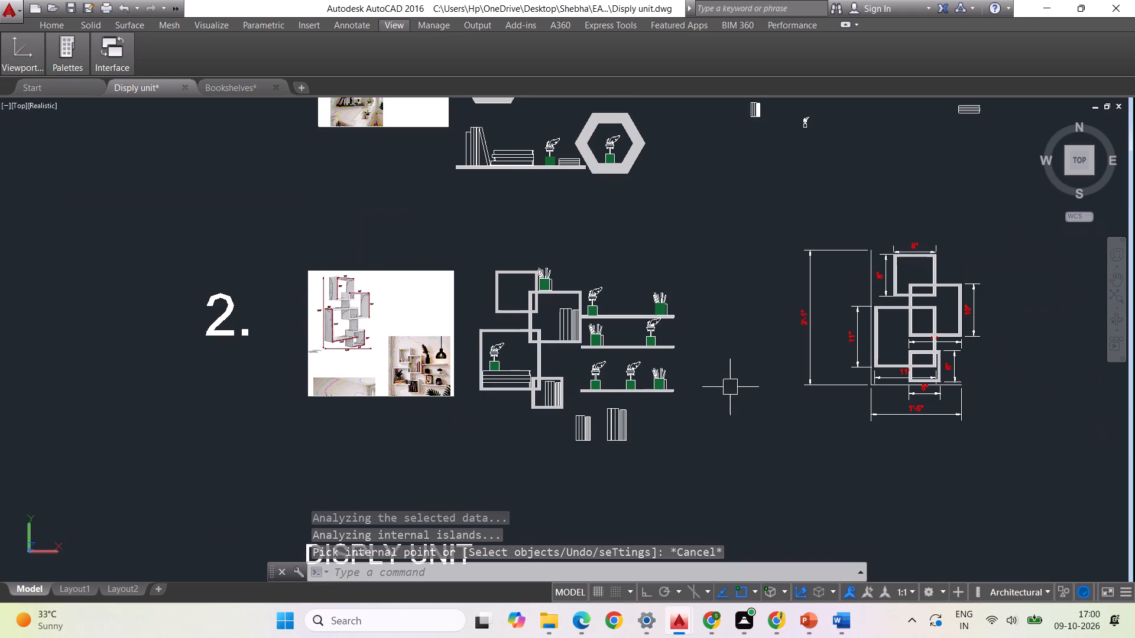
pyautogui.scroll(2, 416, 364)
pyautogui.scroll(-1, 245, 370)
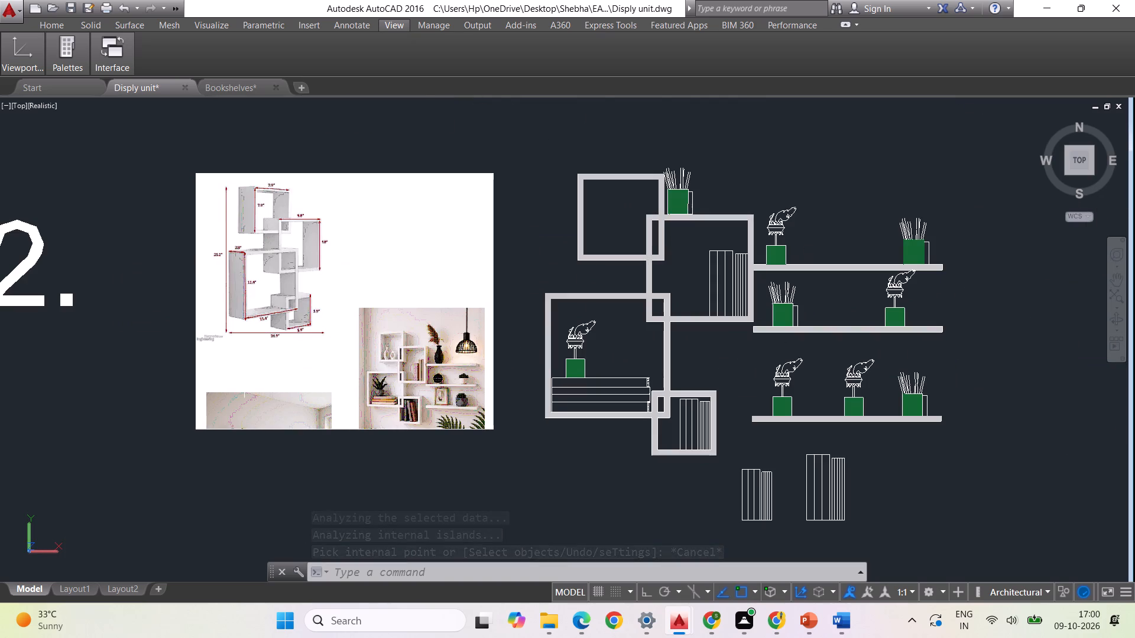
pyautogui.scroll(1, 478, 354)
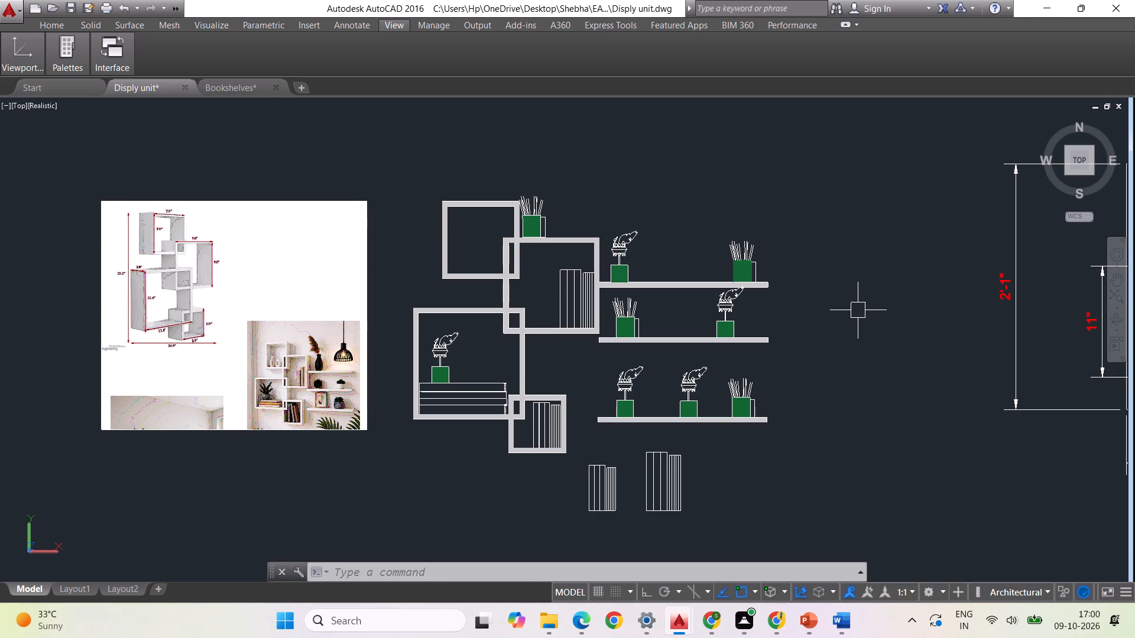
pyautogui.scroll(-2, 612, 324)
pyautogui.scroll(1, 728, 408)
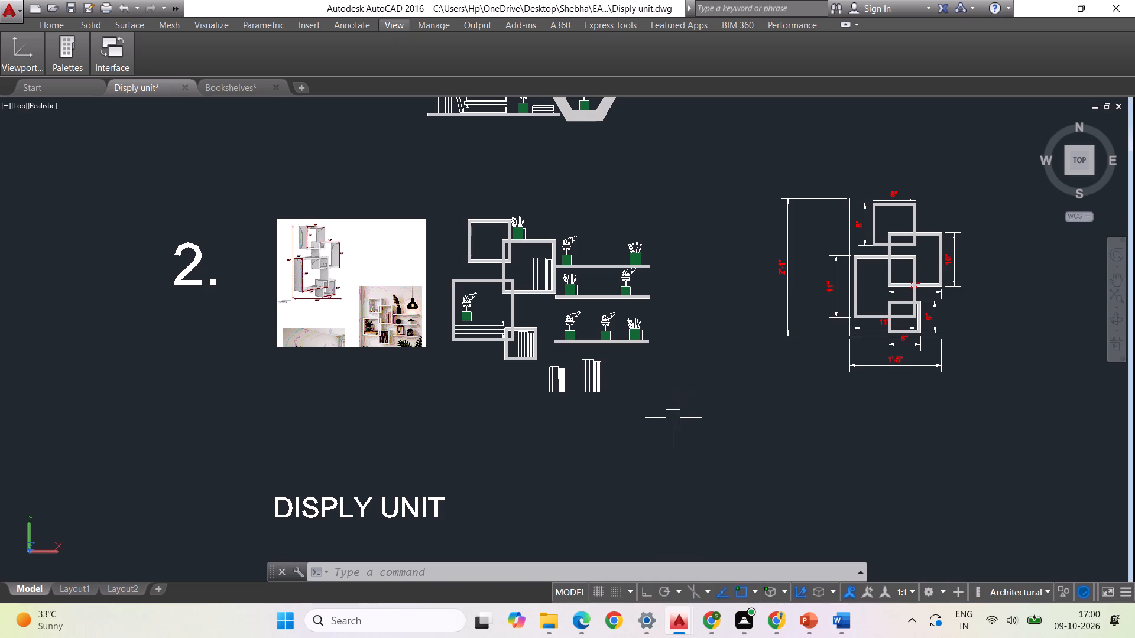
pyautogui.scroll(-1, 669, 418)
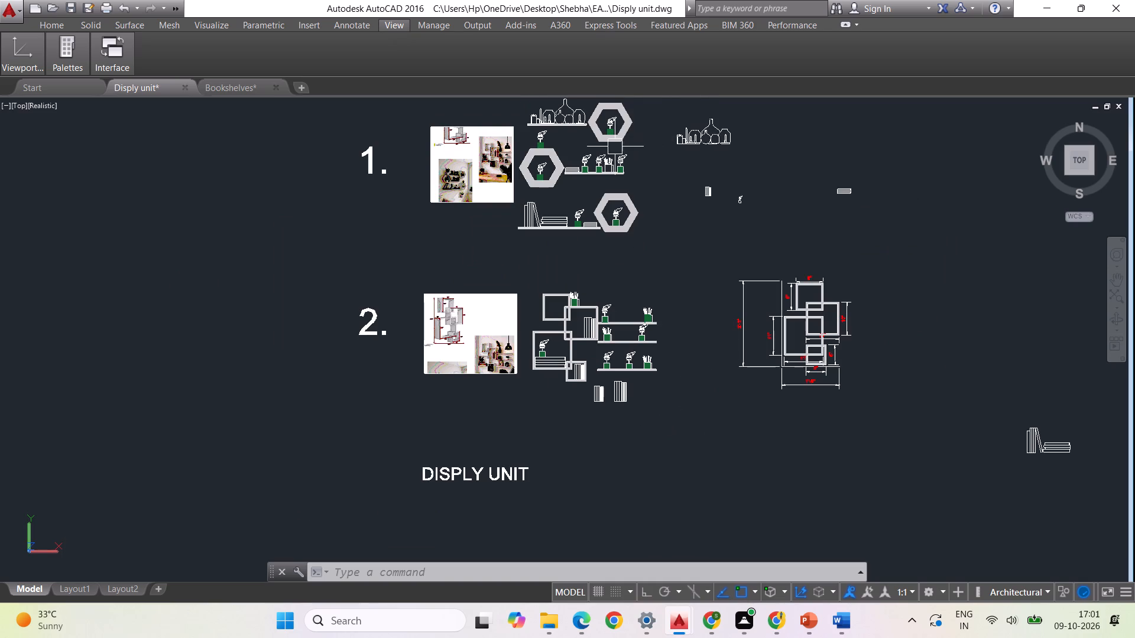
pyautogui.scroll(1, 583, 142)
pyautogui.scroll(-1, 558, 286)
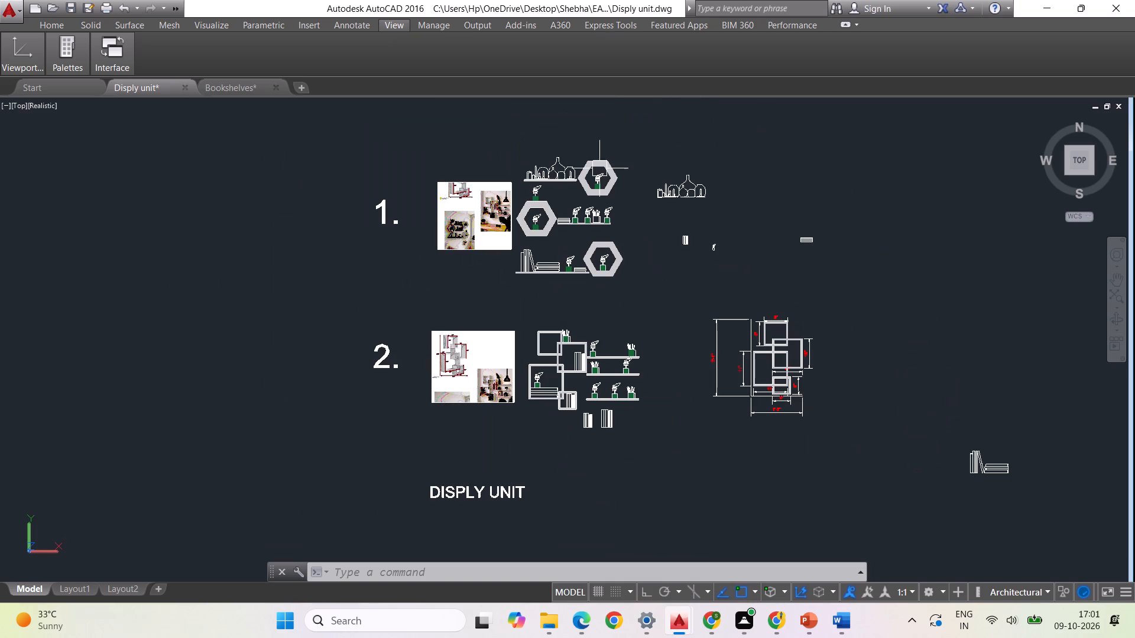
pyautogui.scroll(4, 497, 214)
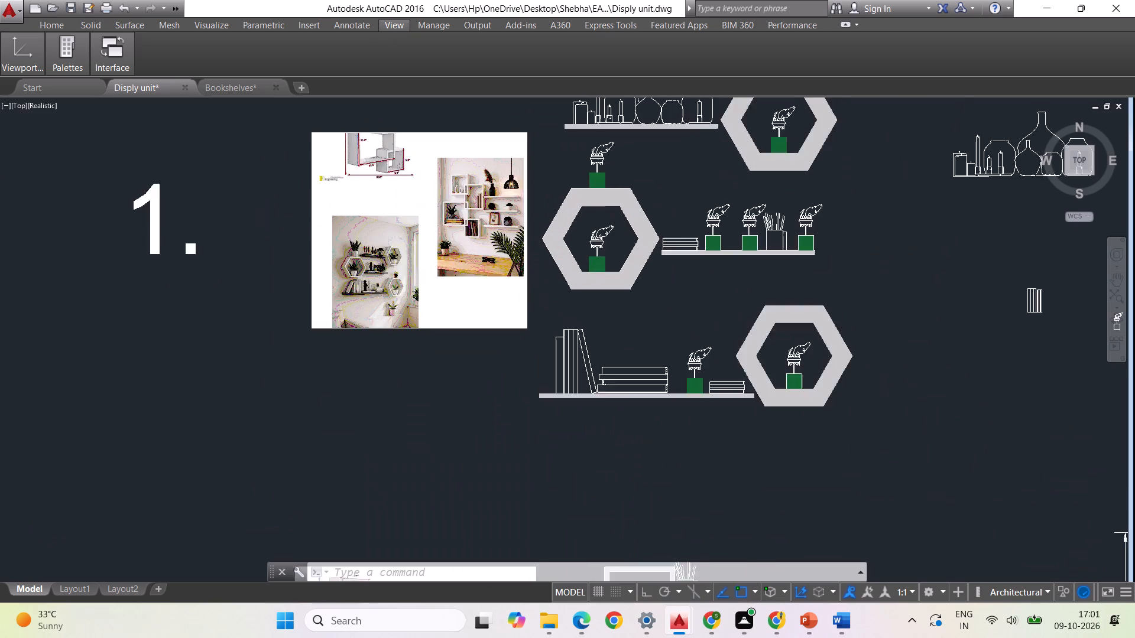
pyautogui.scroll(-1, 278, 422)
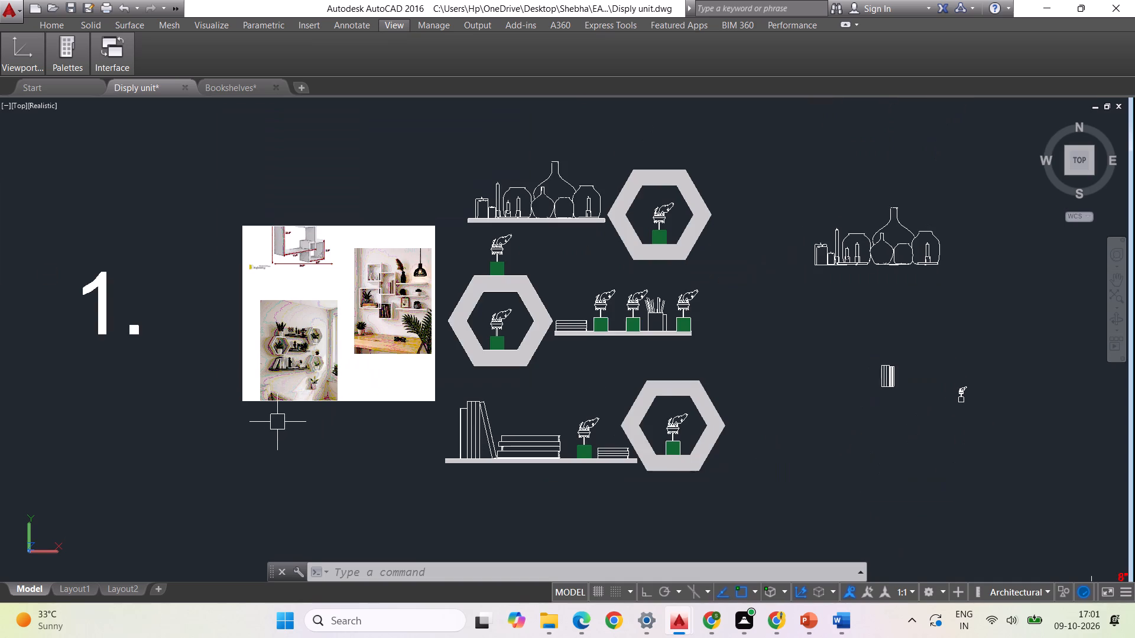
pyautogui.scroll(2, 504, 181)
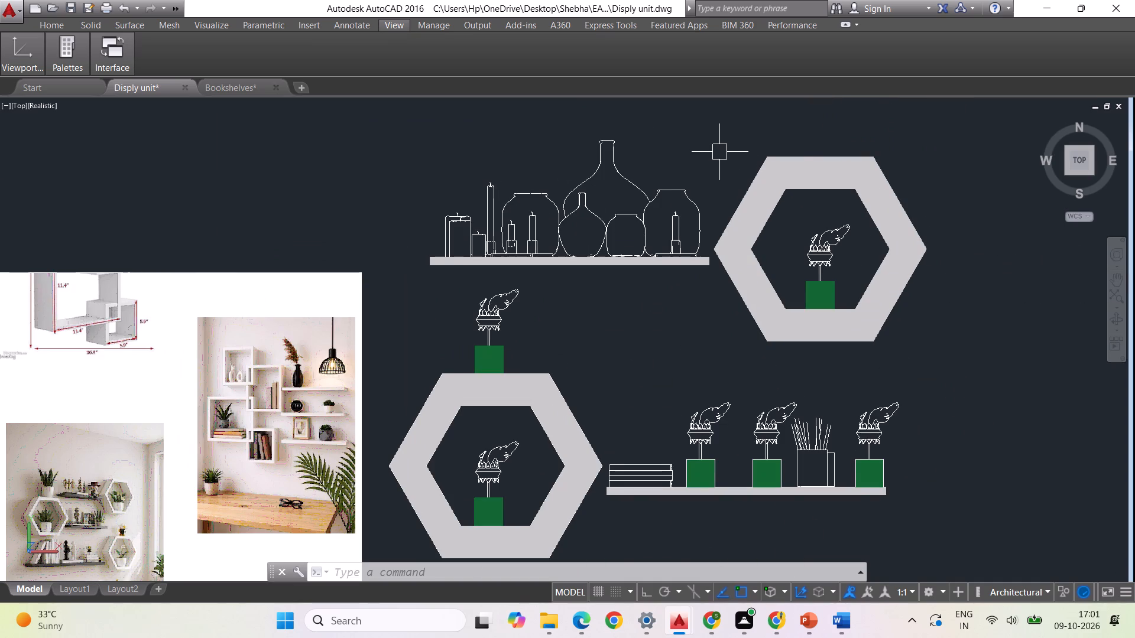
# Set the solid hatch colour to orange (205,105,40) and try to hatch the bottom book stacked on the first unit's middle shelf.
pyautogui.scroll(-1, 720, 152)
pyautogui.scroll(1, 487, 311)
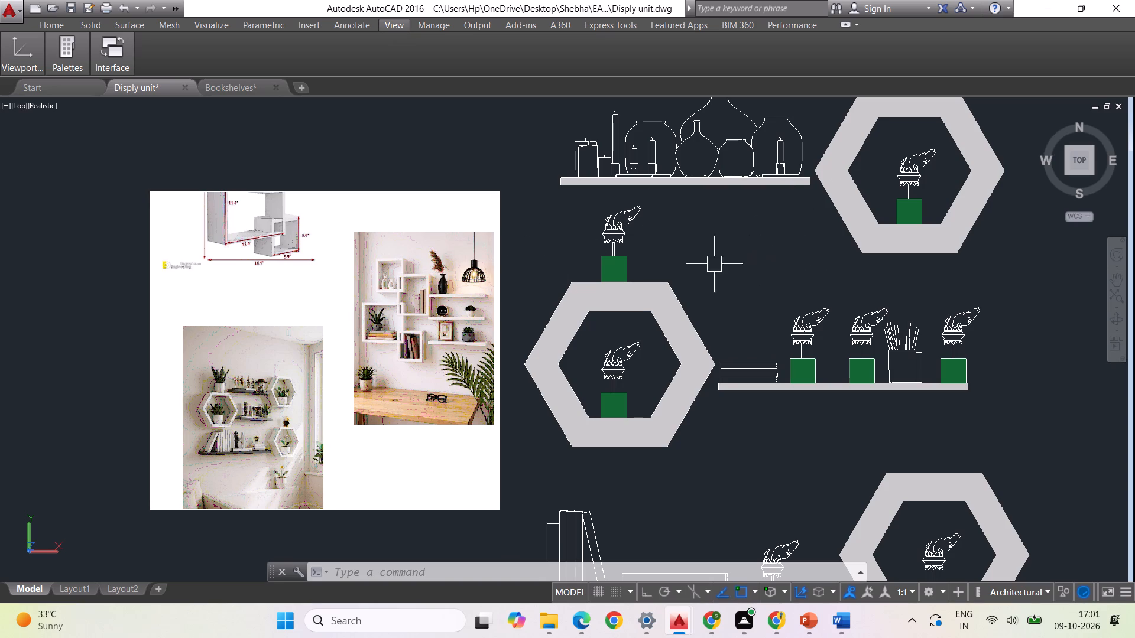
pyautogui.scroll(-1, 692, 266)
pyautogui.write('HATCH')
pyautogui.press('Return')
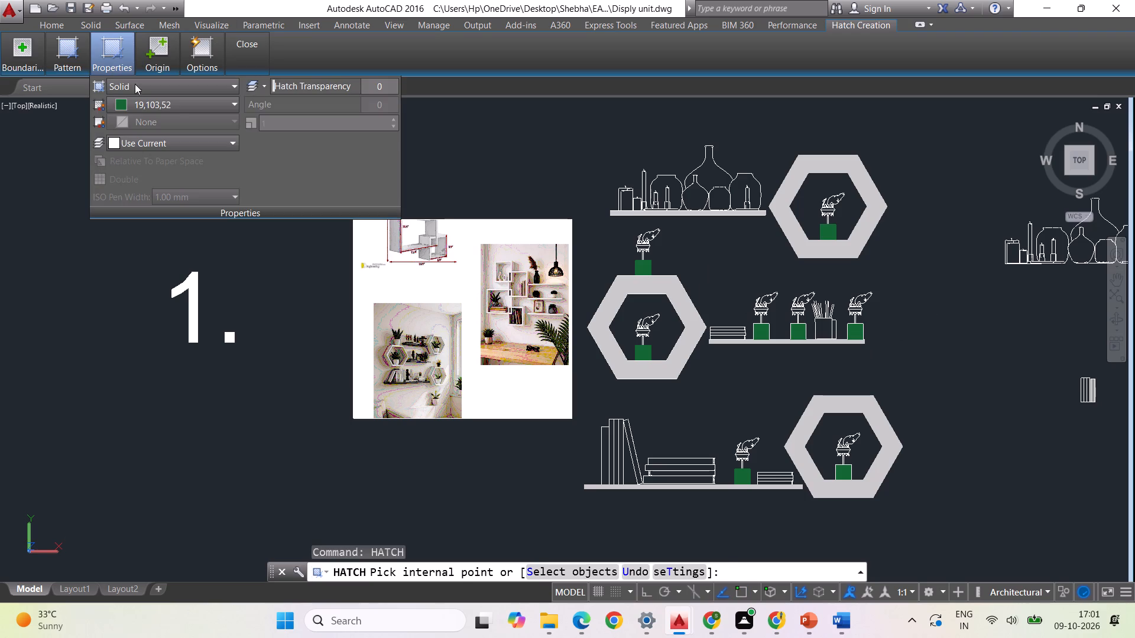
pyautogui.click(219, 105)
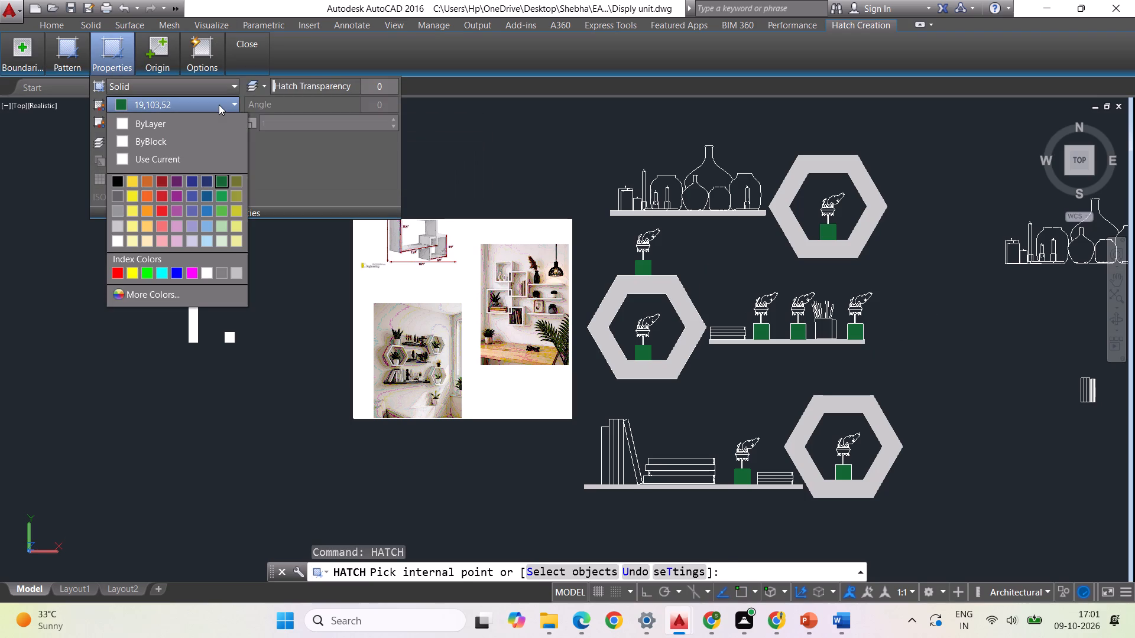
pyautogui.click(142, 181)
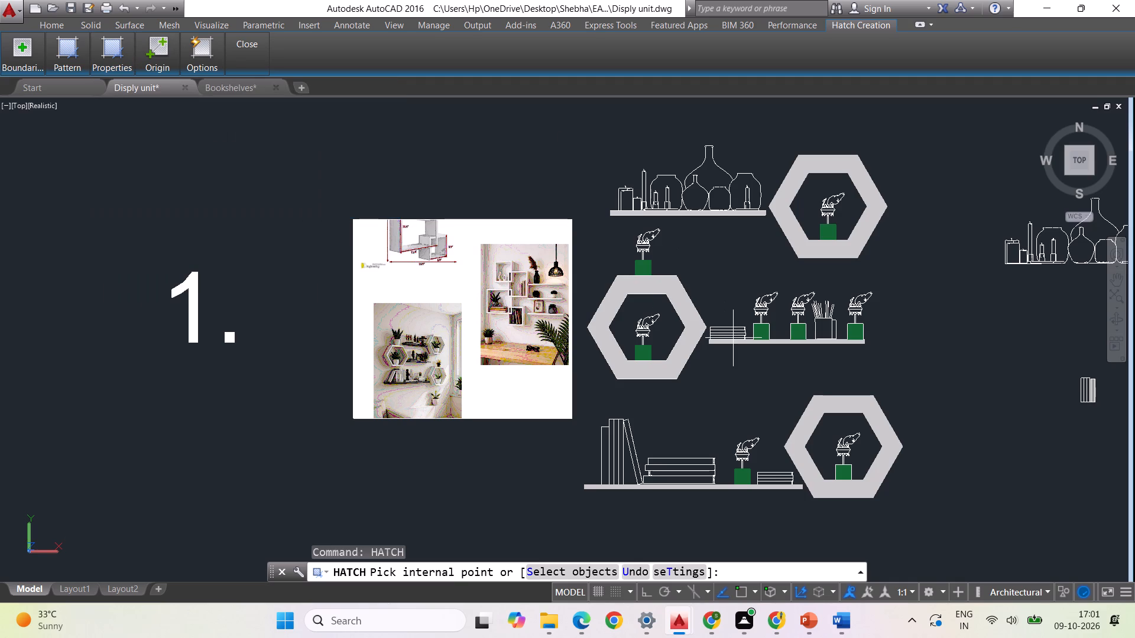
pyautogui.scroll(3, 721, 342)
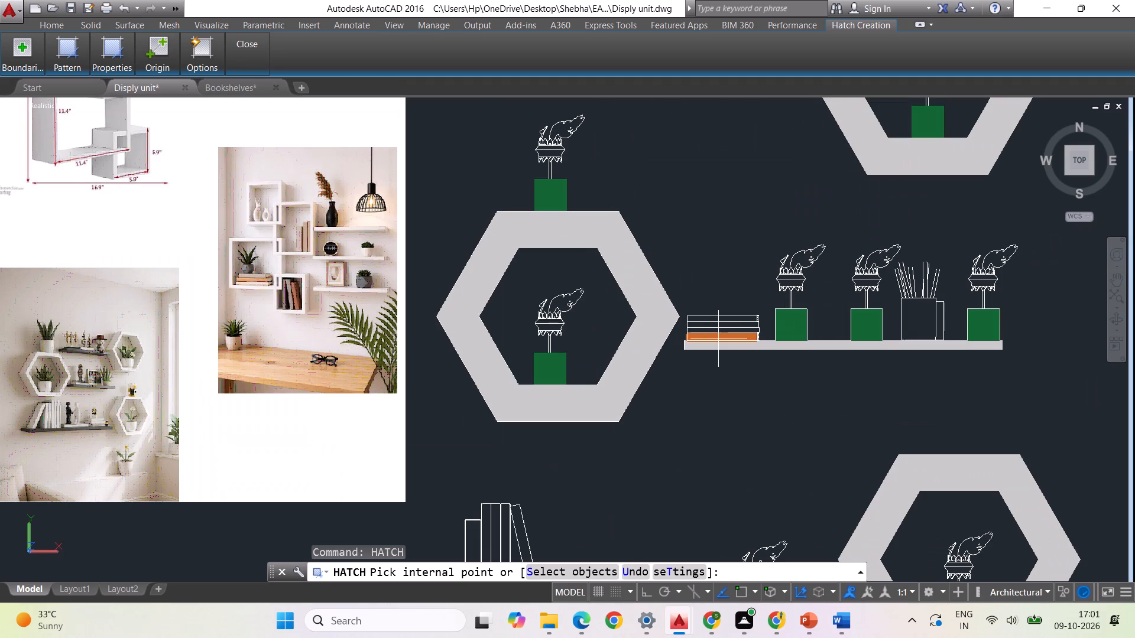
pyautogui.click(719, 338)
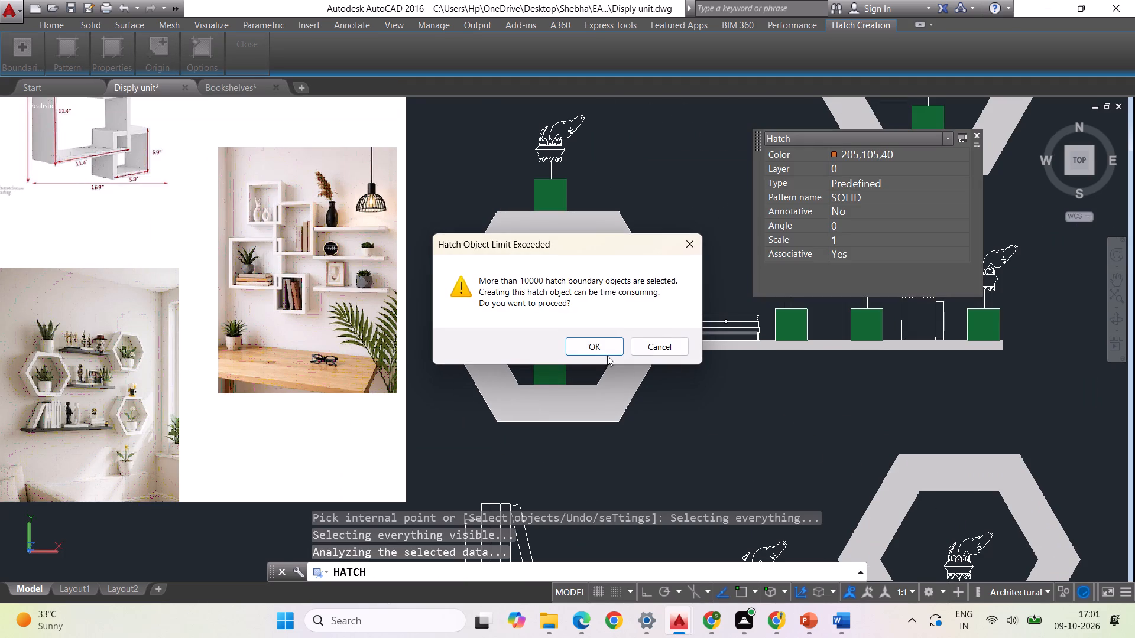
pyautogui.click(686, 246)
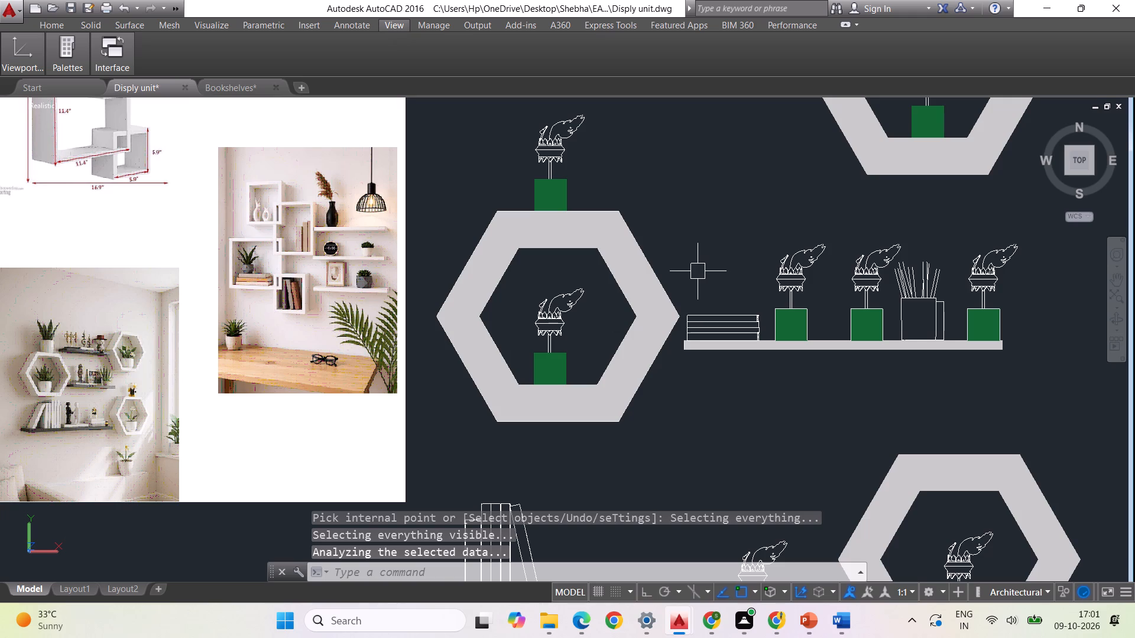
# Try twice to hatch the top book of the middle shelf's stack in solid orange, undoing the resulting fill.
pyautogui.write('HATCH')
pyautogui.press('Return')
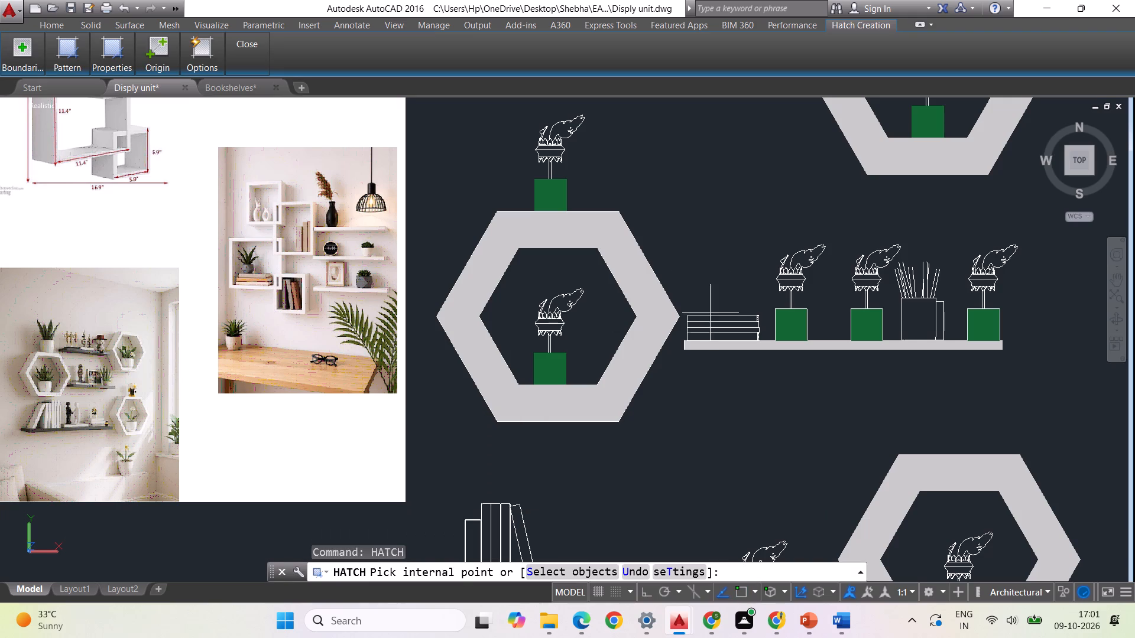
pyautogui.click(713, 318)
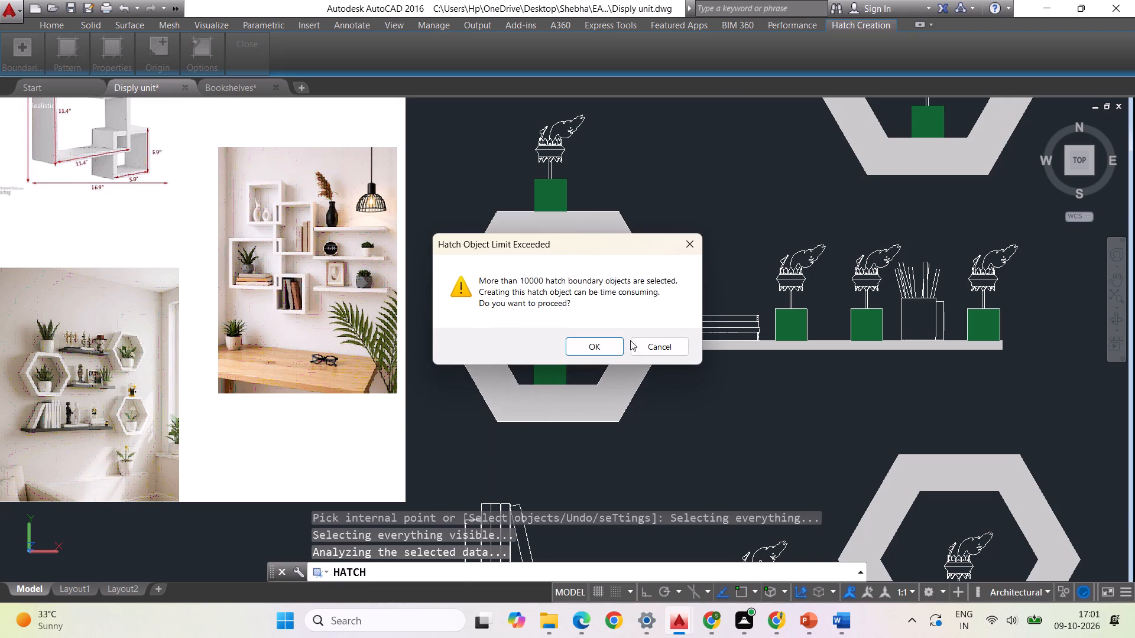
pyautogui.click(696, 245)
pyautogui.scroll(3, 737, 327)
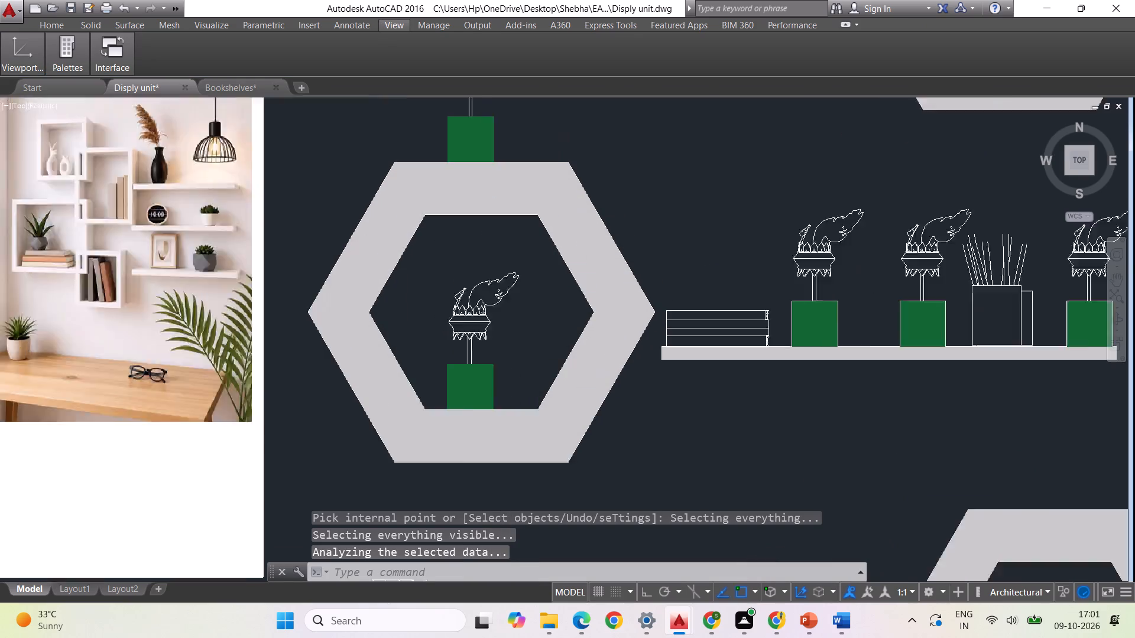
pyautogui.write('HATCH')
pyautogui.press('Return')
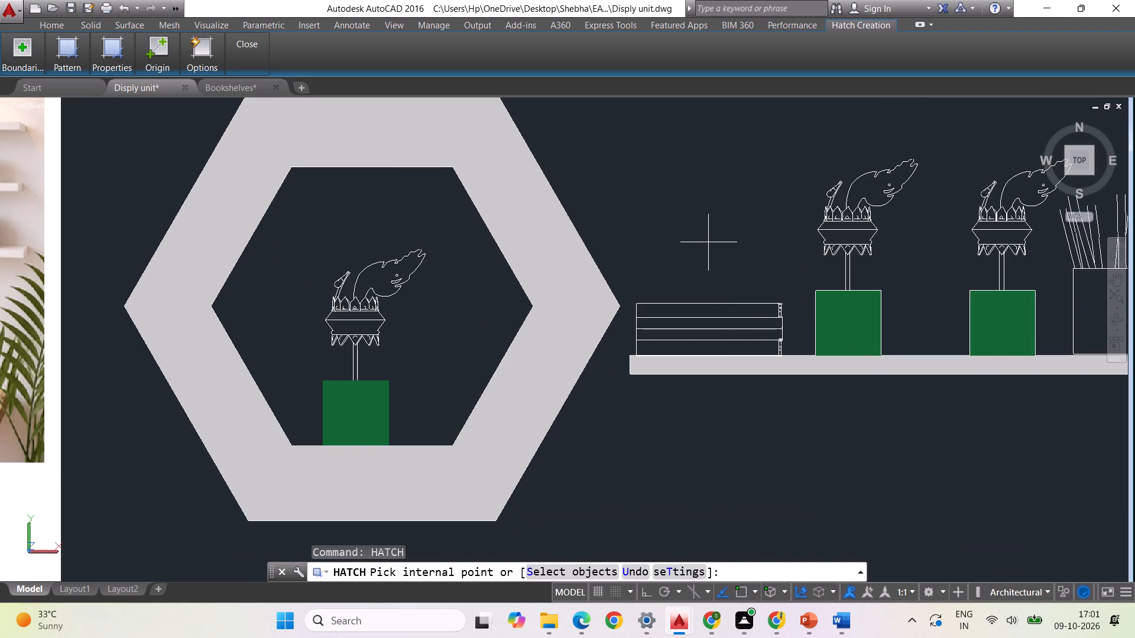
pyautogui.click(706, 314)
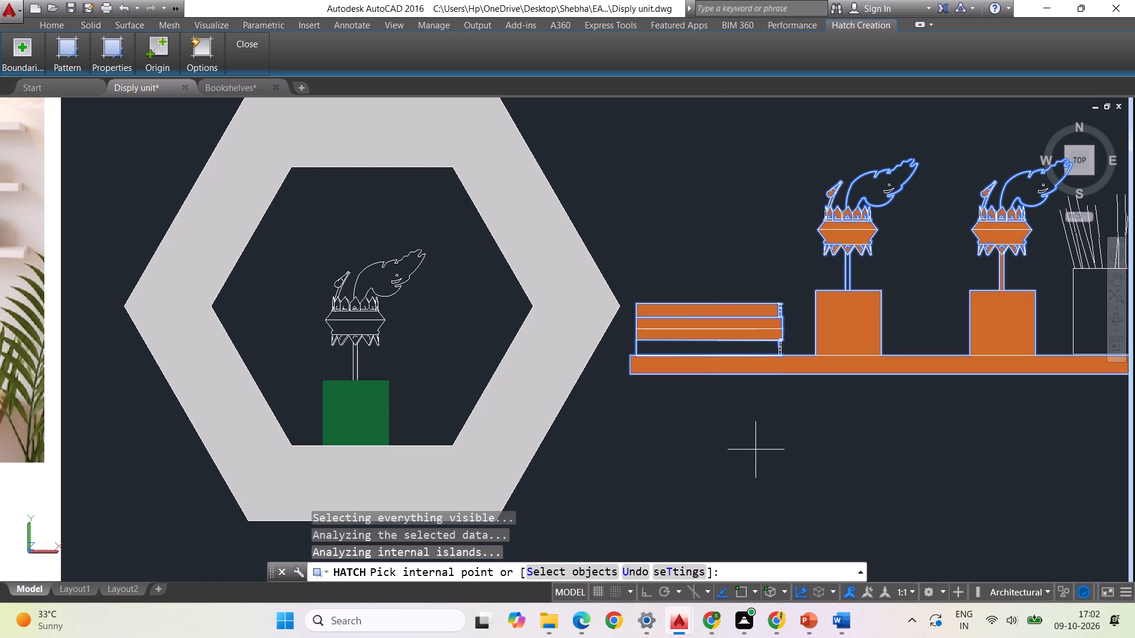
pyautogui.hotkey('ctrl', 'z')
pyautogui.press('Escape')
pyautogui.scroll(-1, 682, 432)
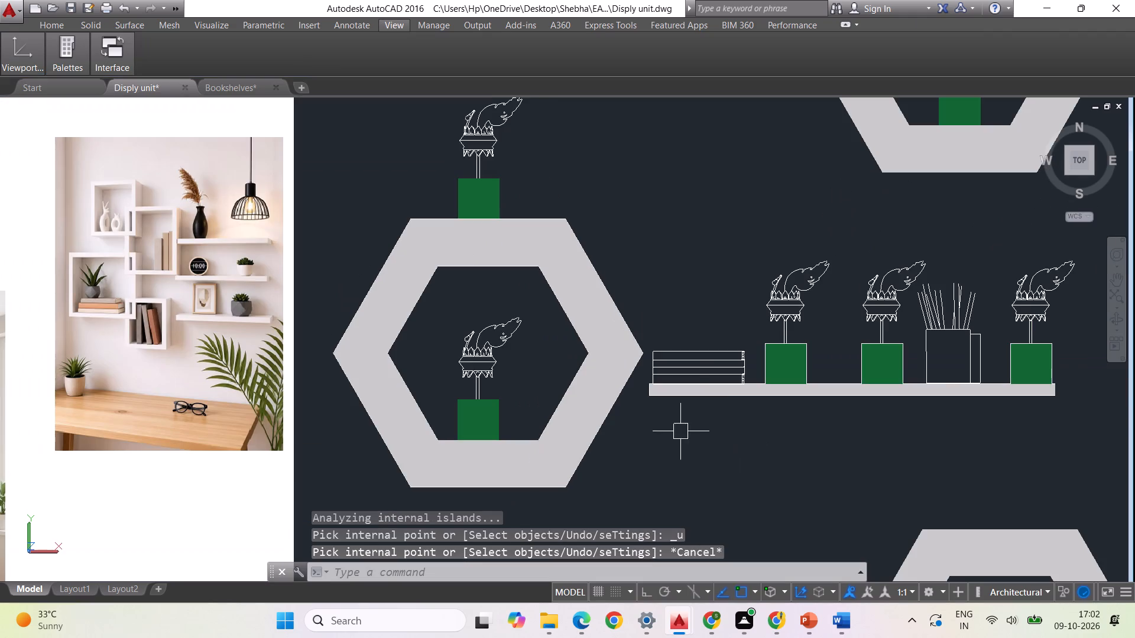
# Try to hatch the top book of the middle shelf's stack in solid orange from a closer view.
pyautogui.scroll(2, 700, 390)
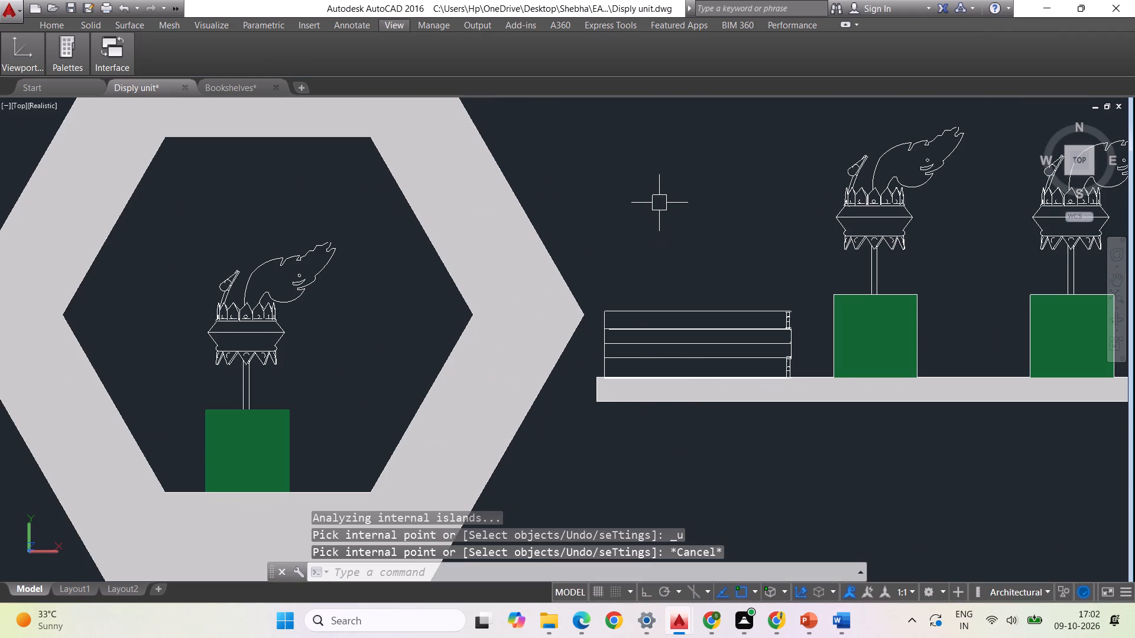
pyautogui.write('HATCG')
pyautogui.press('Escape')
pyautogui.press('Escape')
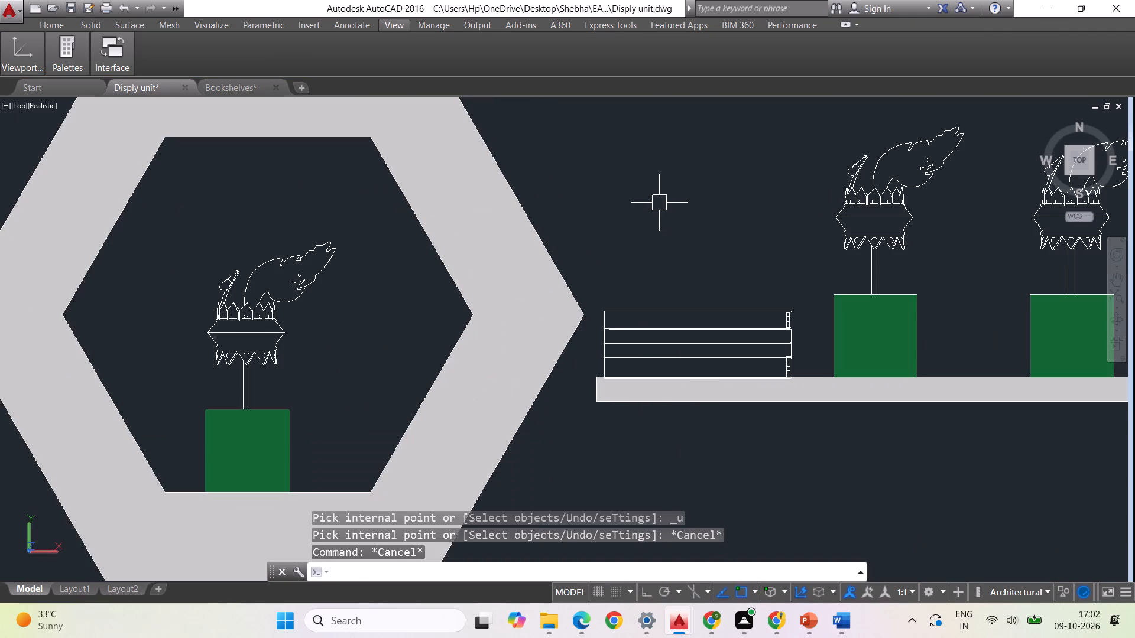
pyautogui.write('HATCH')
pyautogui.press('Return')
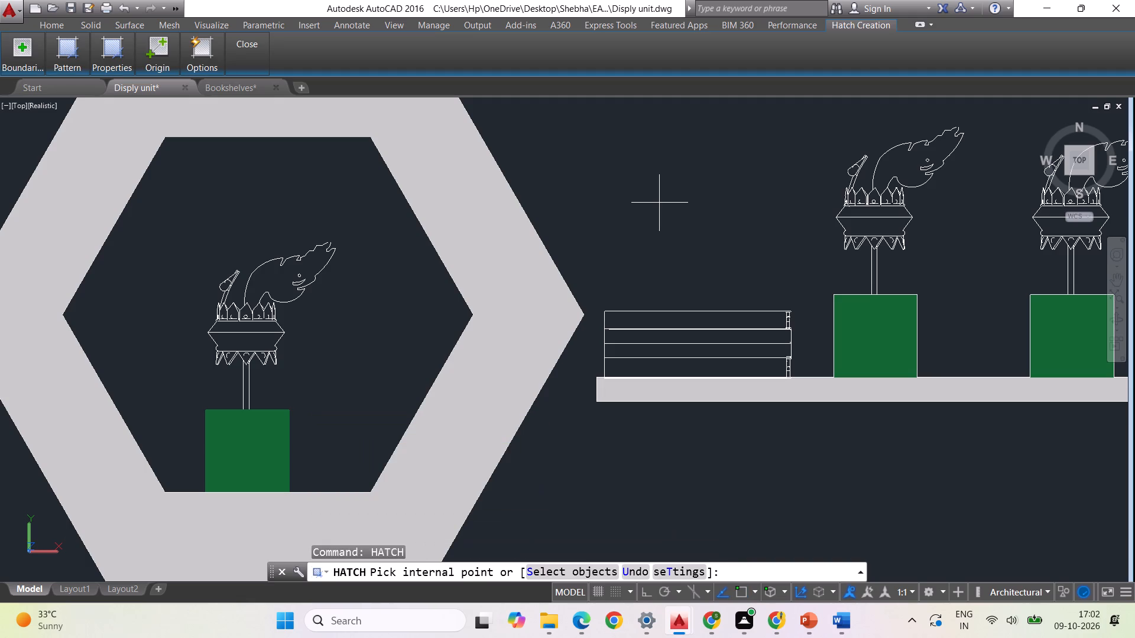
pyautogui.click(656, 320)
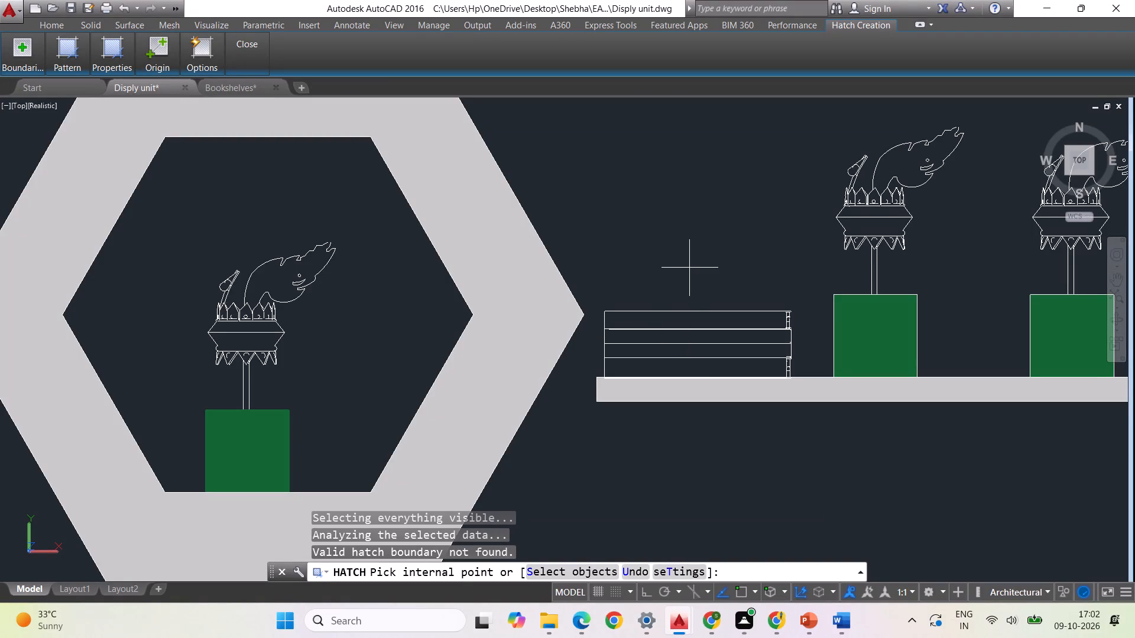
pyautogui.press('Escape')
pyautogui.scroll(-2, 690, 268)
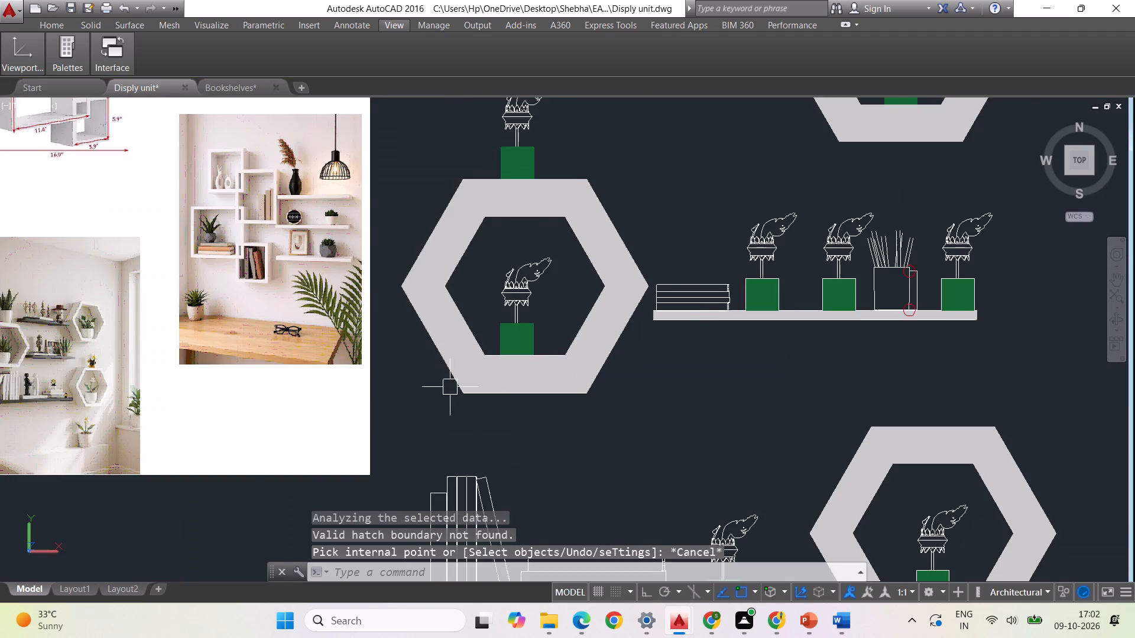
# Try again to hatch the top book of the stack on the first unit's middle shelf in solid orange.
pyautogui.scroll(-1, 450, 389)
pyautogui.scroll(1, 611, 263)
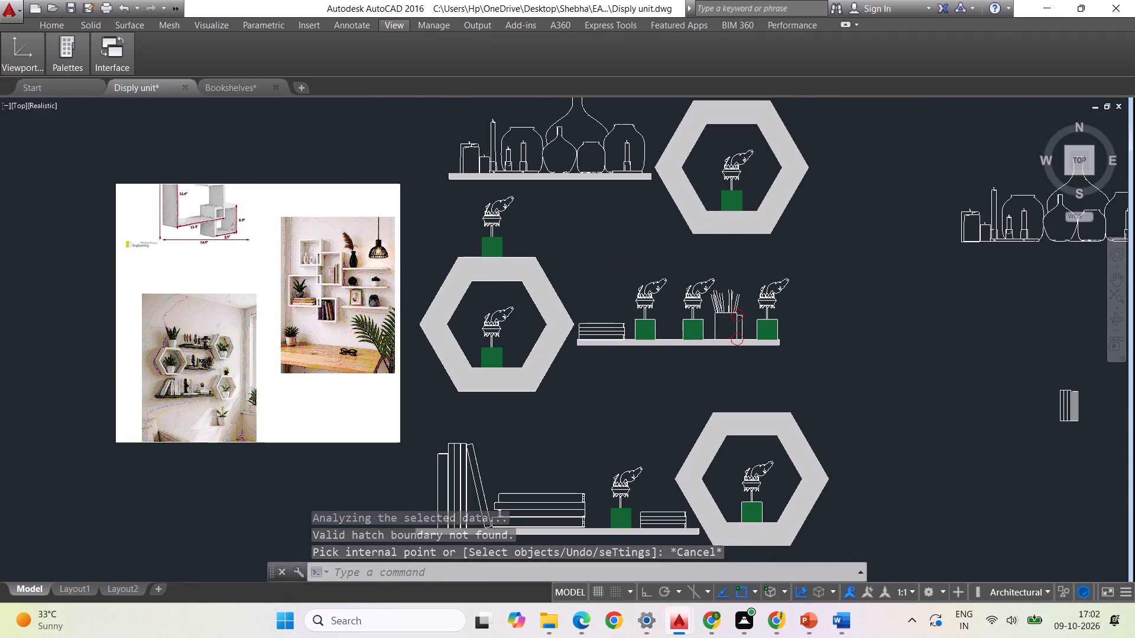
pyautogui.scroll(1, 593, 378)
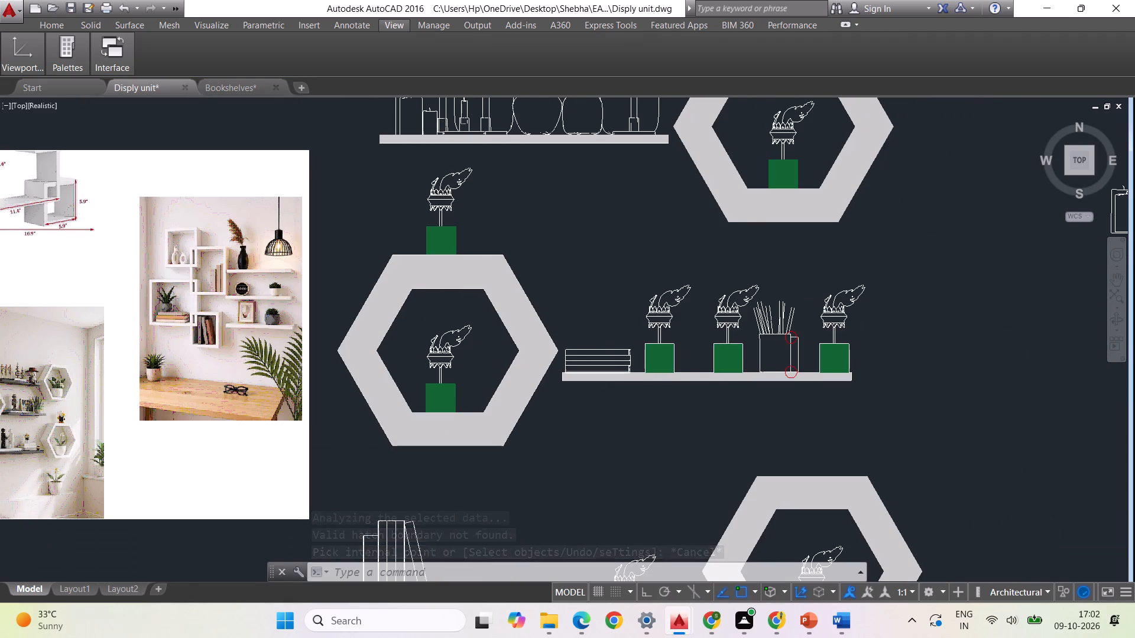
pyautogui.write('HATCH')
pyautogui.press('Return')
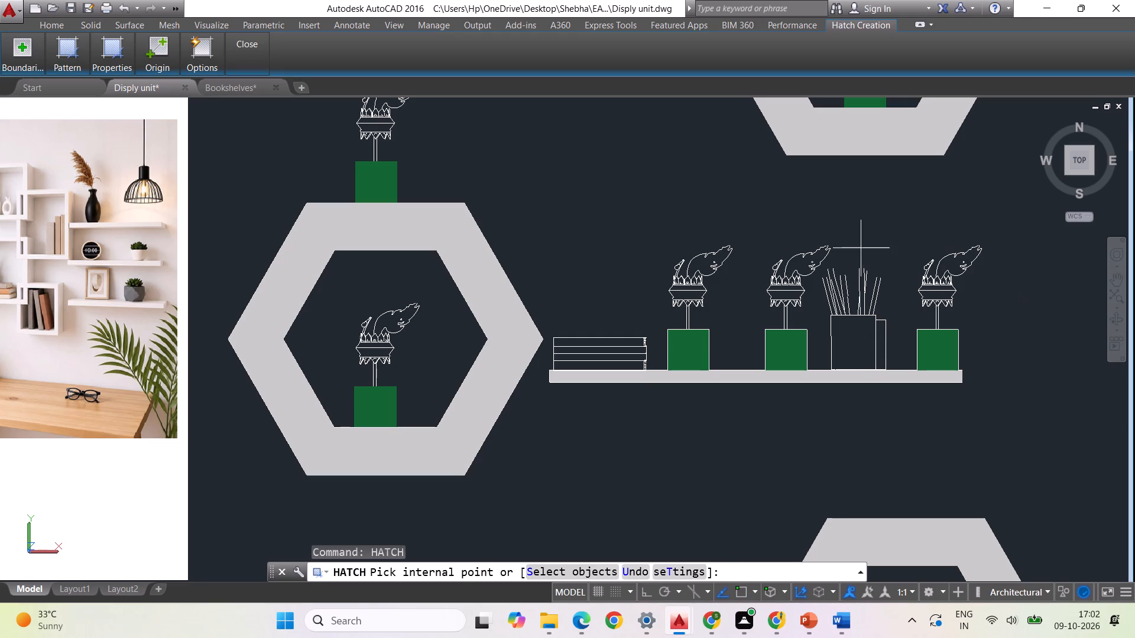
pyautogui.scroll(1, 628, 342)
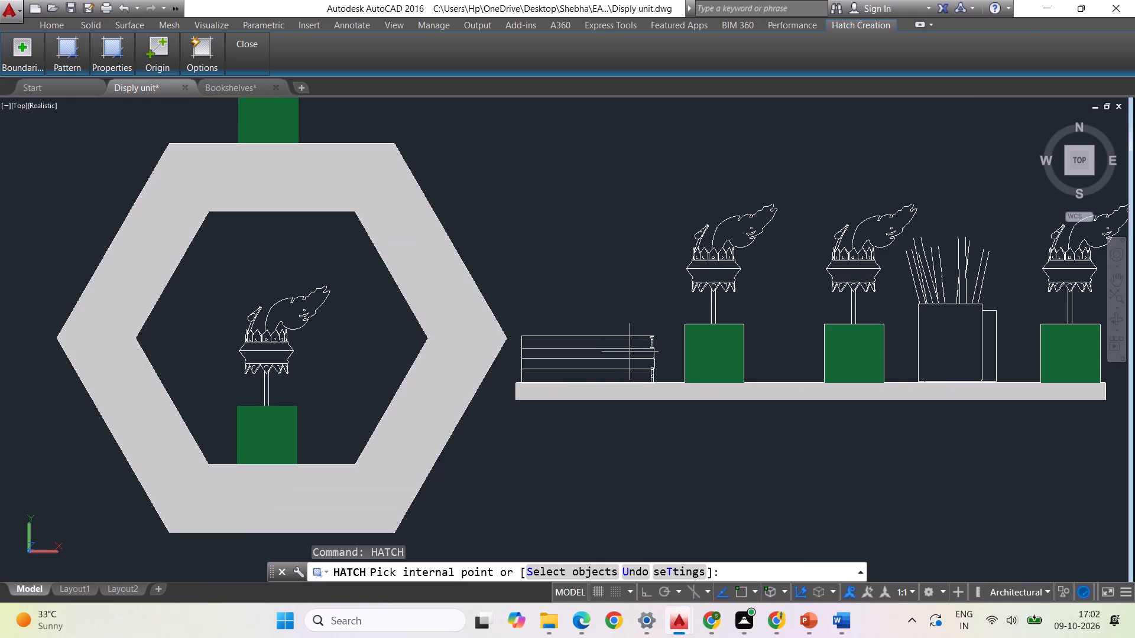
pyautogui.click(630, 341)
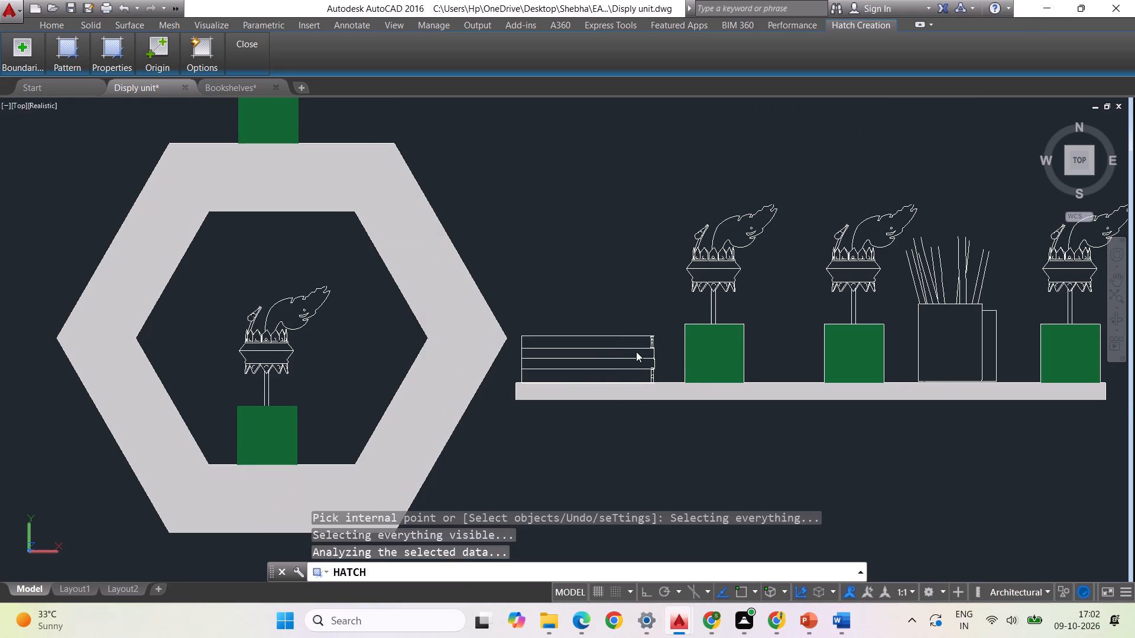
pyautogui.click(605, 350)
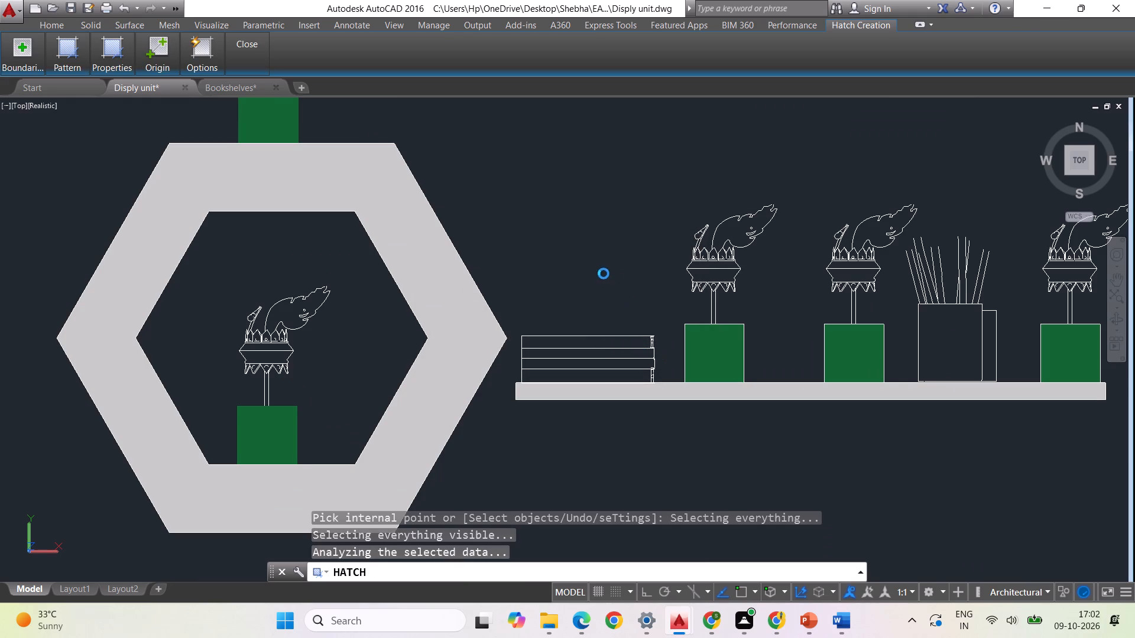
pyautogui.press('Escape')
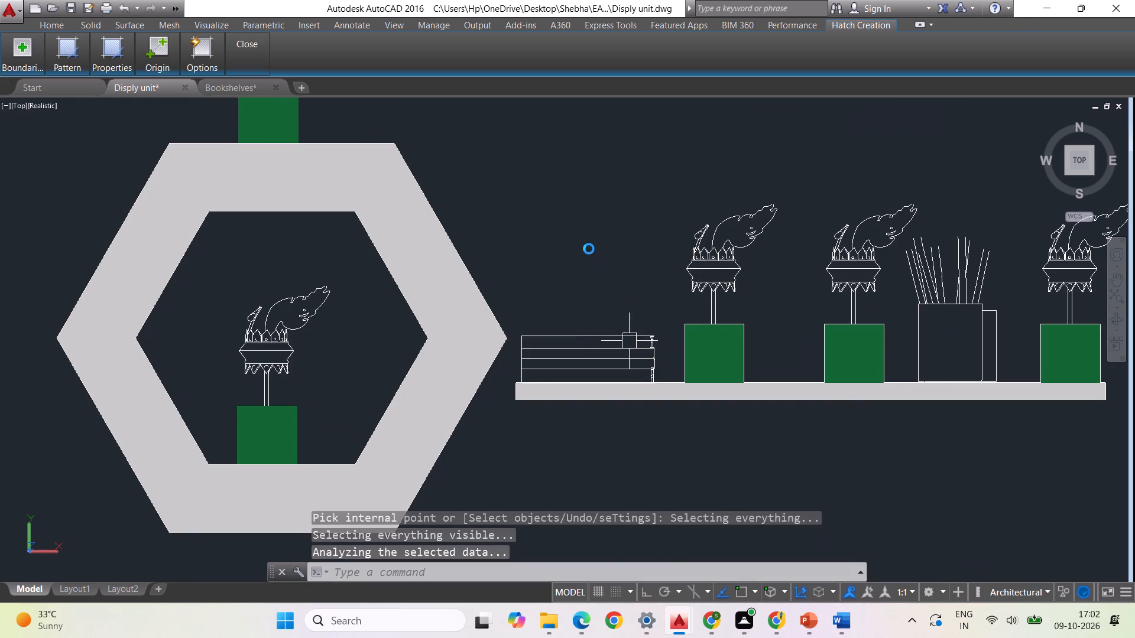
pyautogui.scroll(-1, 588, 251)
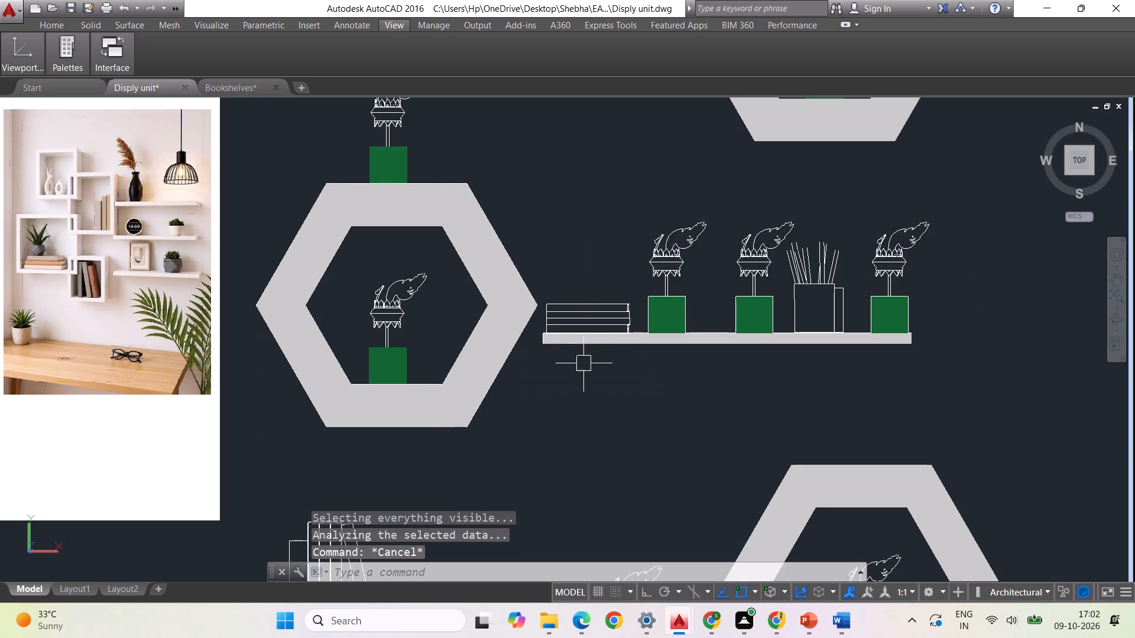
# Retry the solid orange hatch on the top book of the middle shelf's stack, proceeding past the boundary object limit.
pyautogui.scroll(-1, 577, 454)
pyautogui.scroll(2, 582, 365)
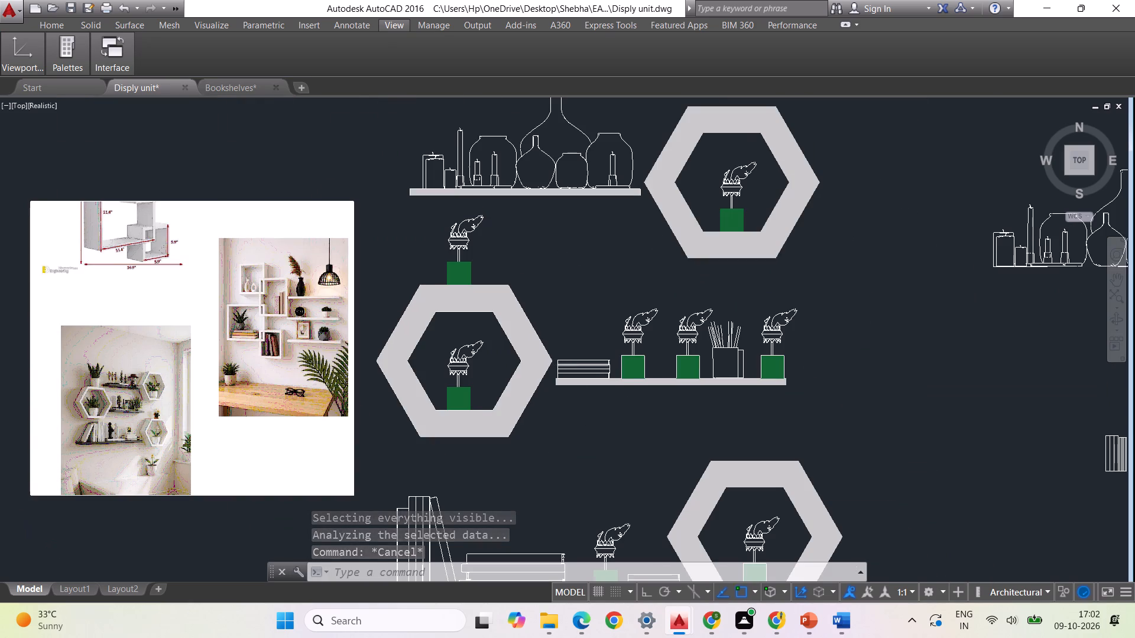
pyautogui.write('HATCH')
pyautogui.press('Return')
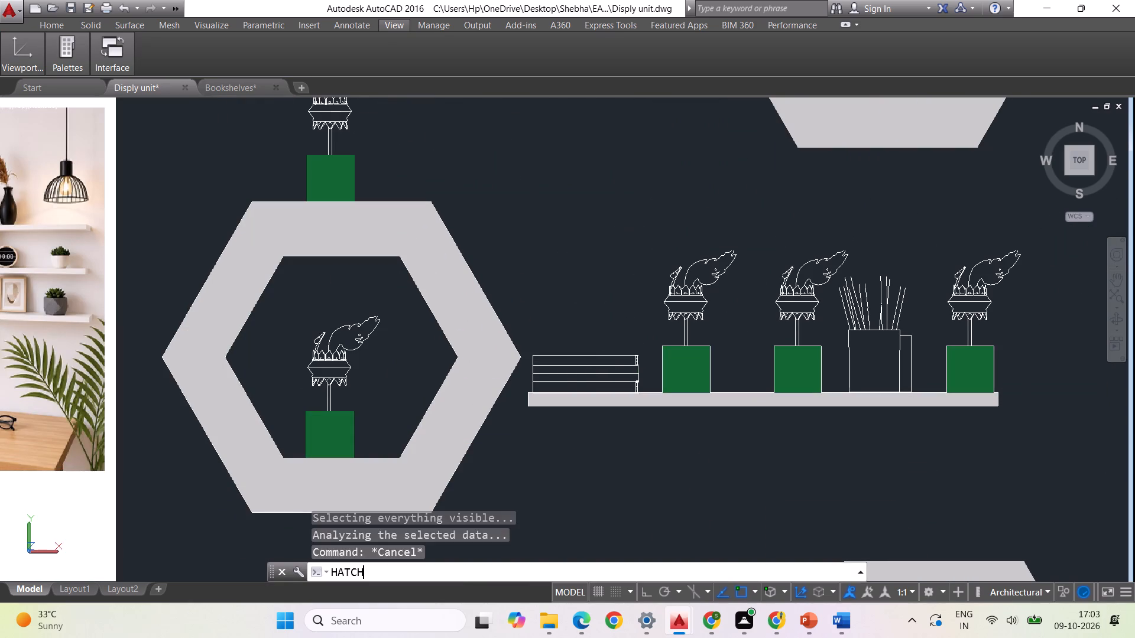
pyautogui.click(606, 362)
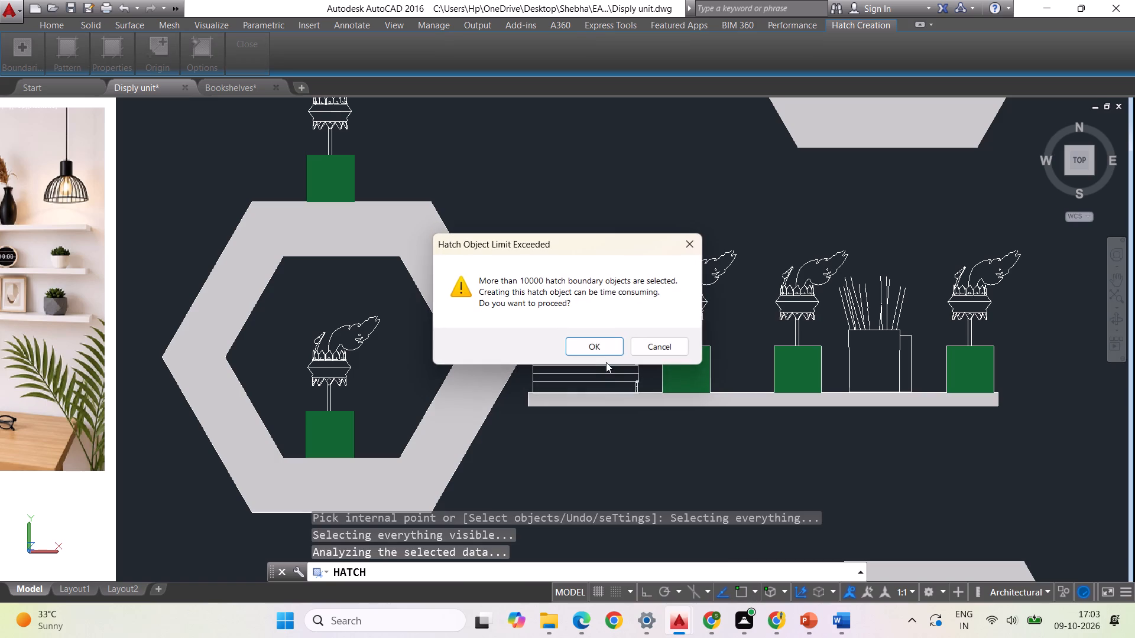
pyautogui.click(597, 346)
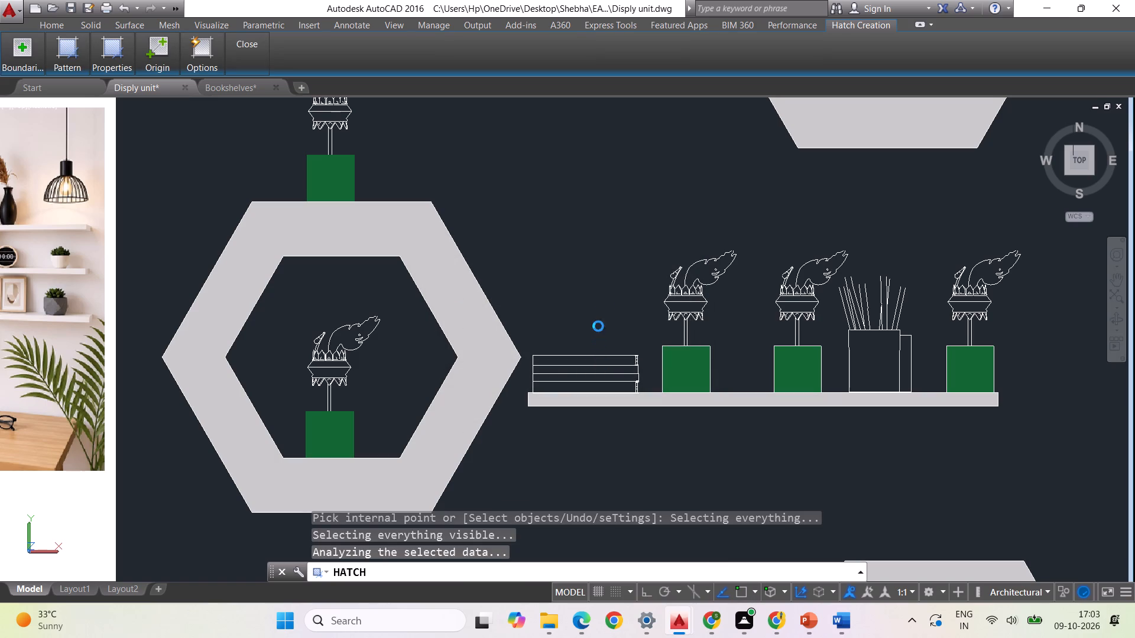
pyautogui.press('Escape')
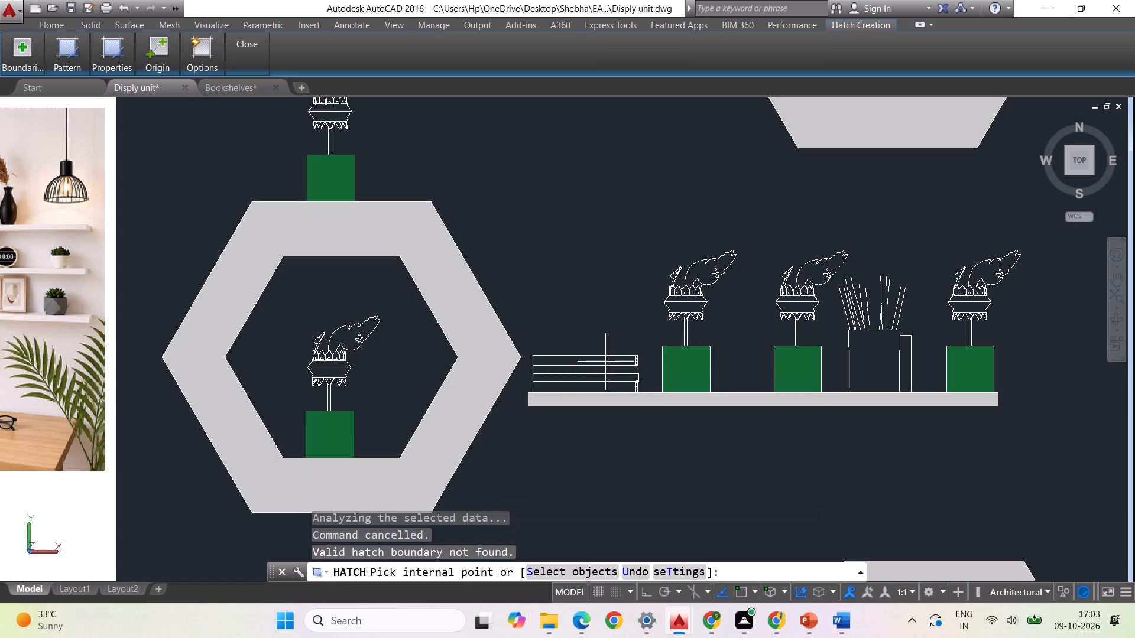
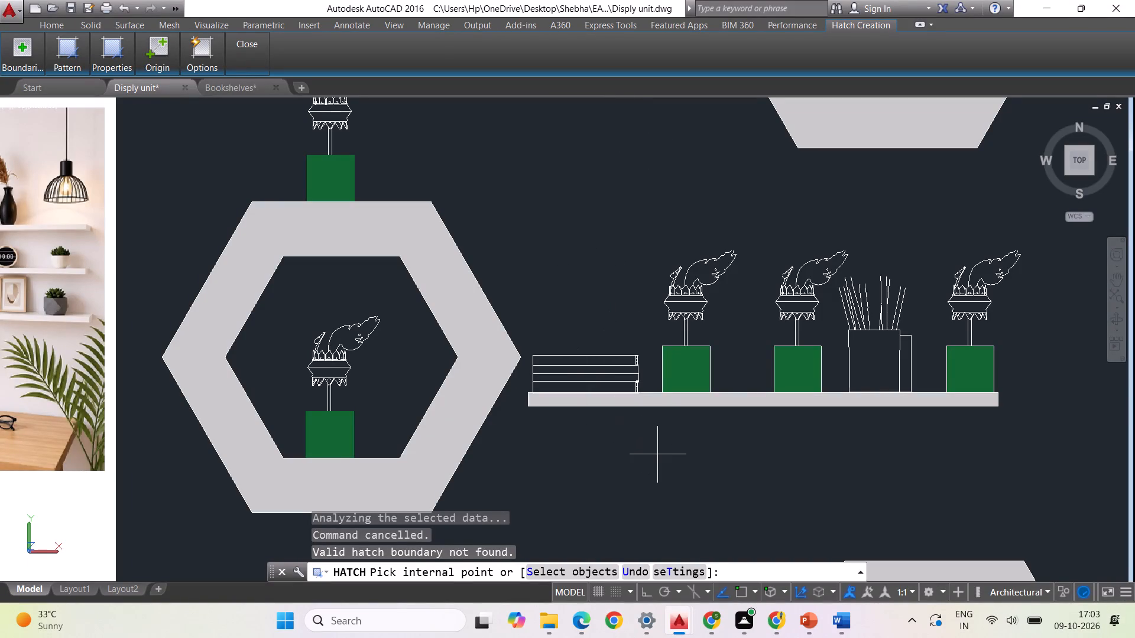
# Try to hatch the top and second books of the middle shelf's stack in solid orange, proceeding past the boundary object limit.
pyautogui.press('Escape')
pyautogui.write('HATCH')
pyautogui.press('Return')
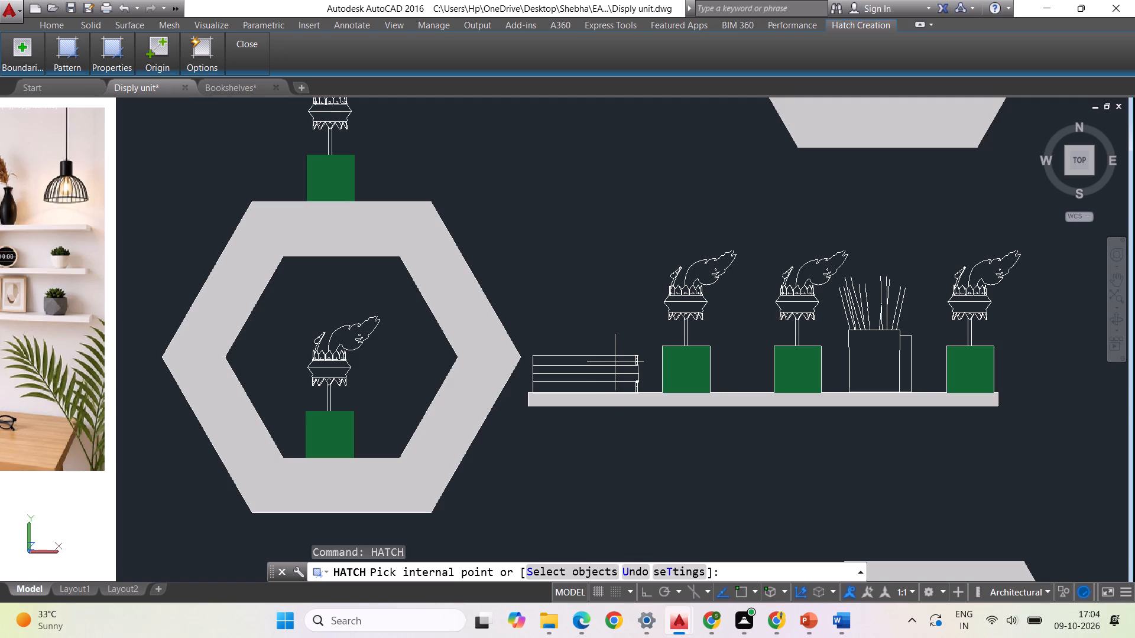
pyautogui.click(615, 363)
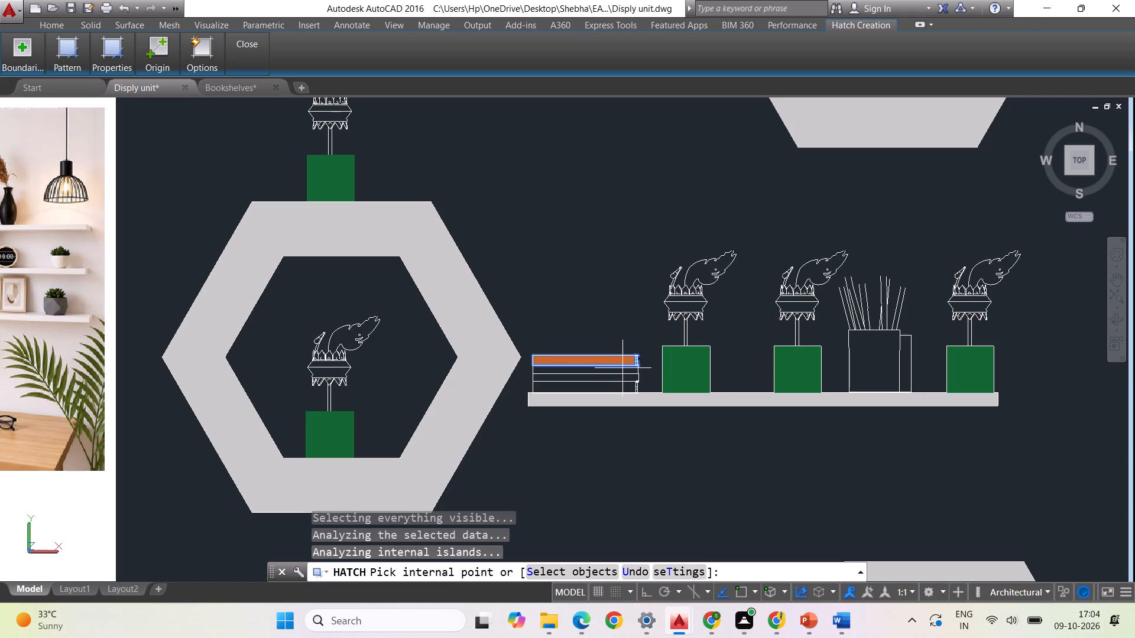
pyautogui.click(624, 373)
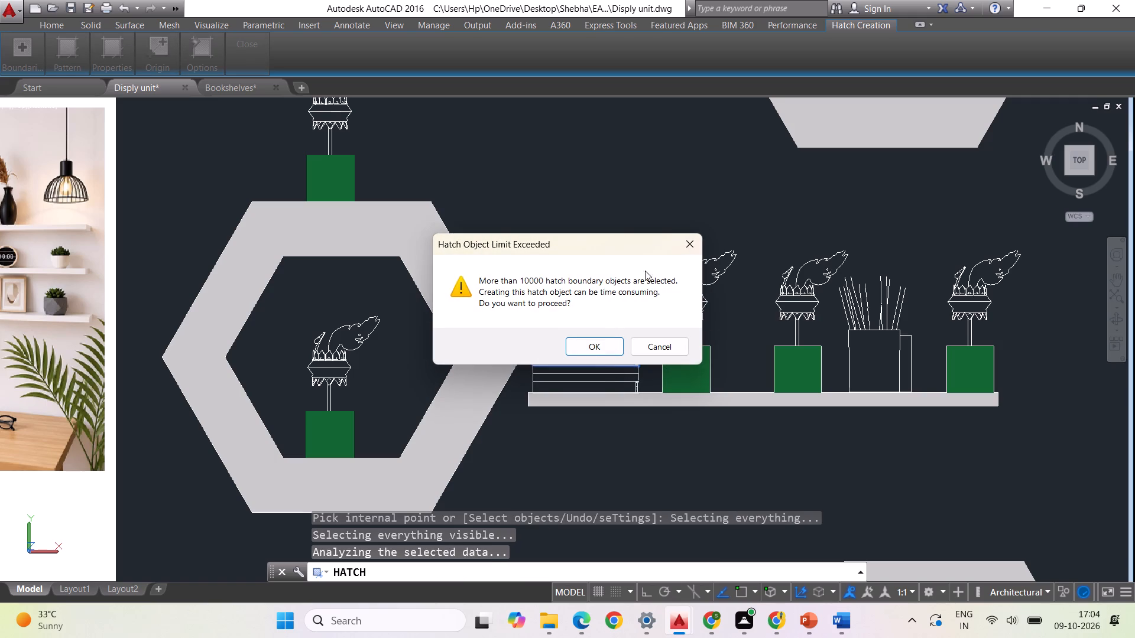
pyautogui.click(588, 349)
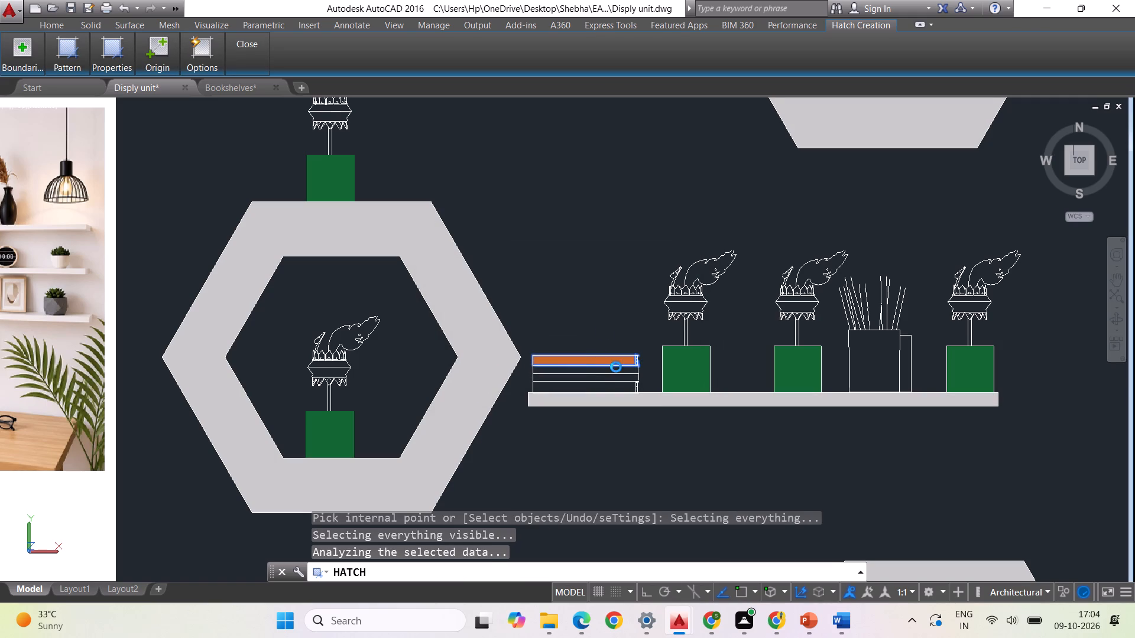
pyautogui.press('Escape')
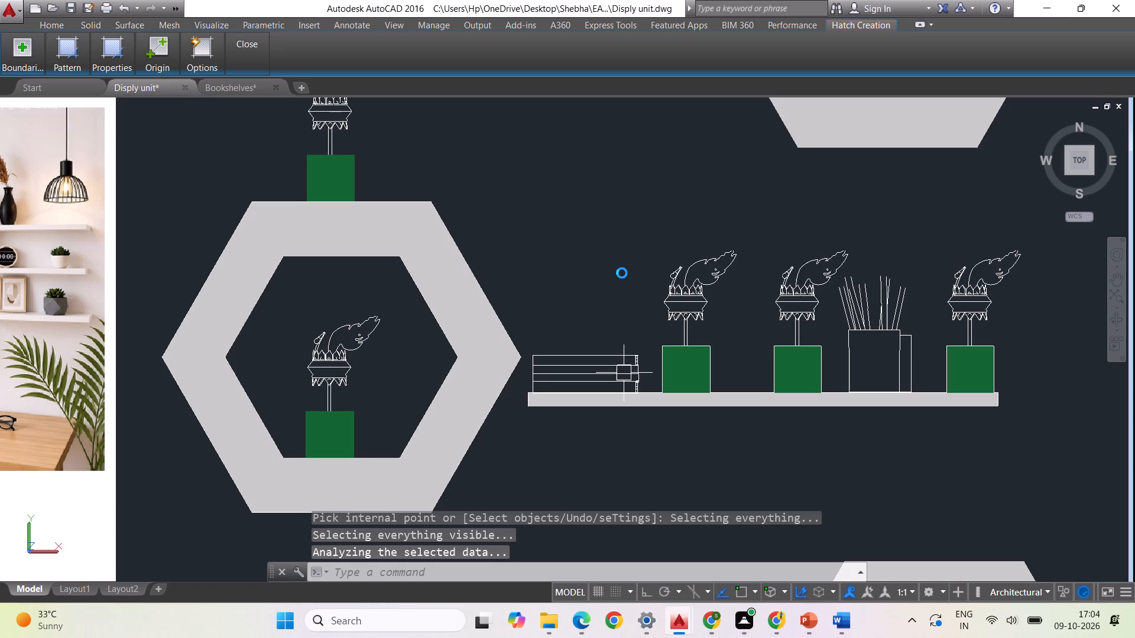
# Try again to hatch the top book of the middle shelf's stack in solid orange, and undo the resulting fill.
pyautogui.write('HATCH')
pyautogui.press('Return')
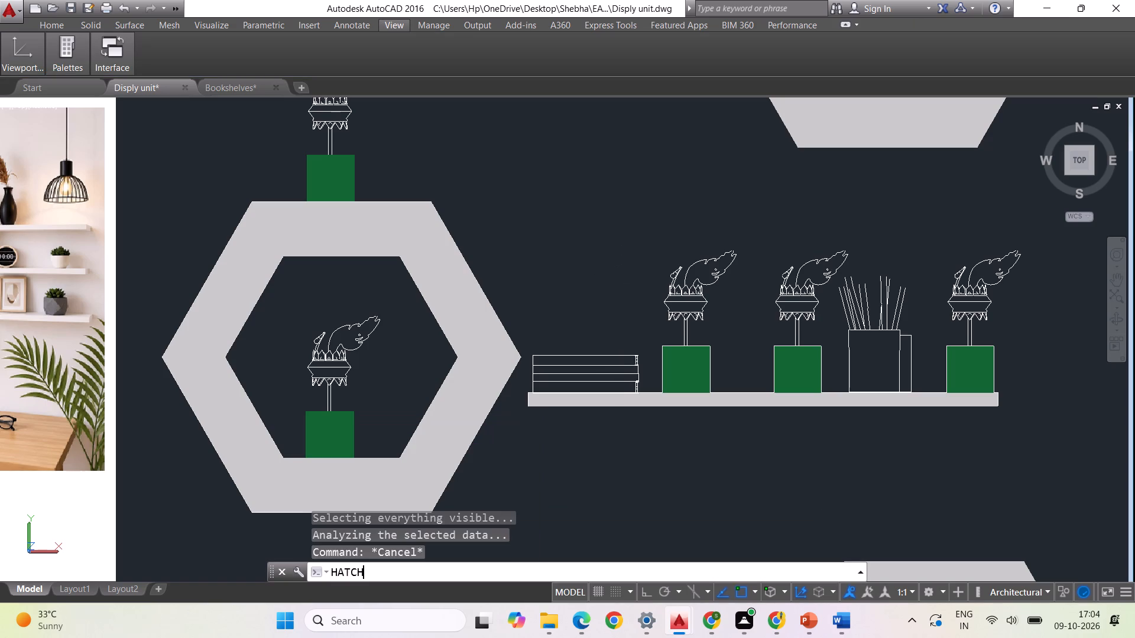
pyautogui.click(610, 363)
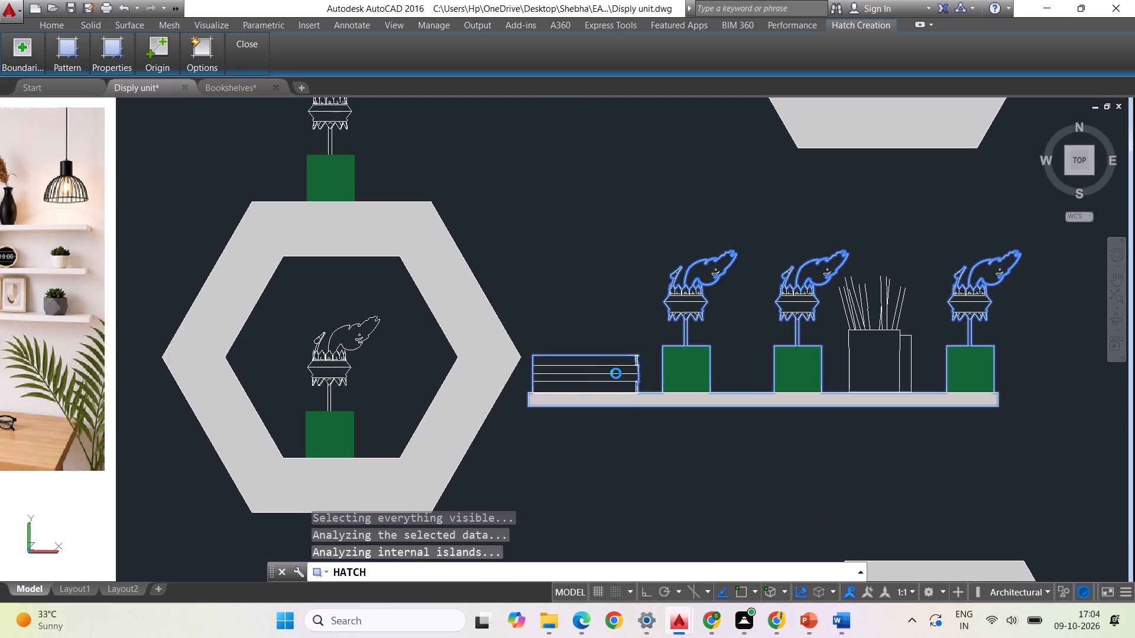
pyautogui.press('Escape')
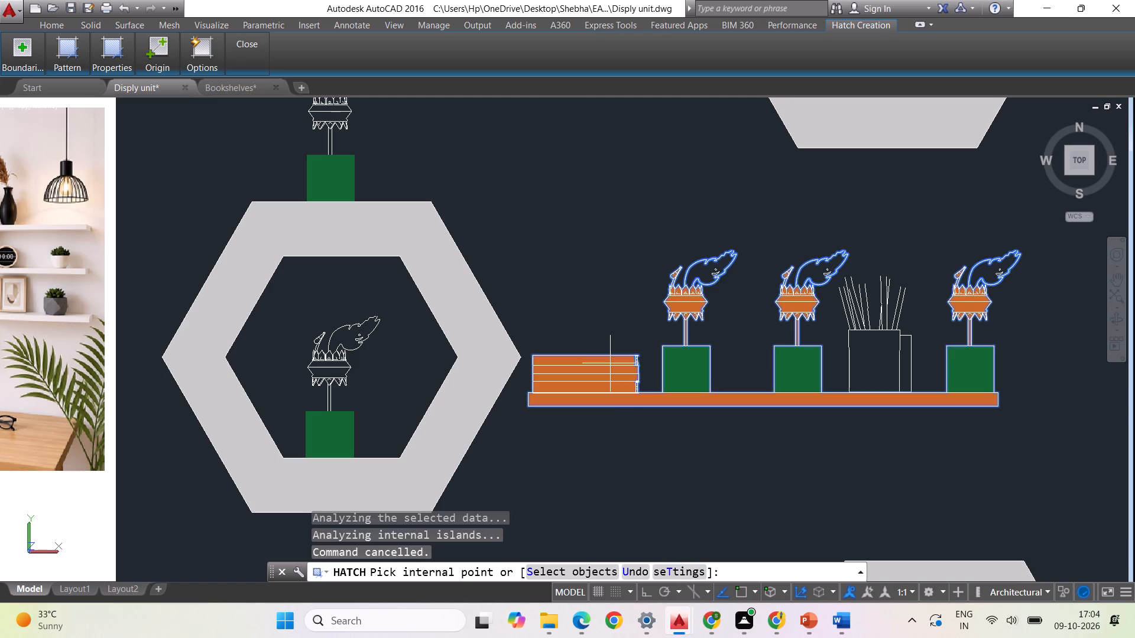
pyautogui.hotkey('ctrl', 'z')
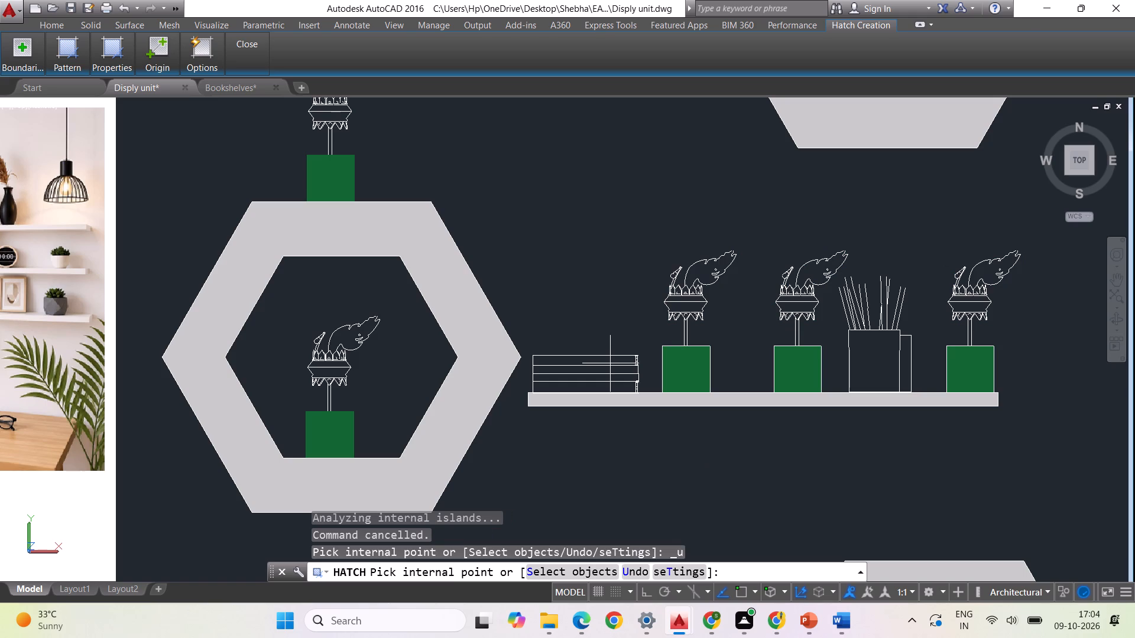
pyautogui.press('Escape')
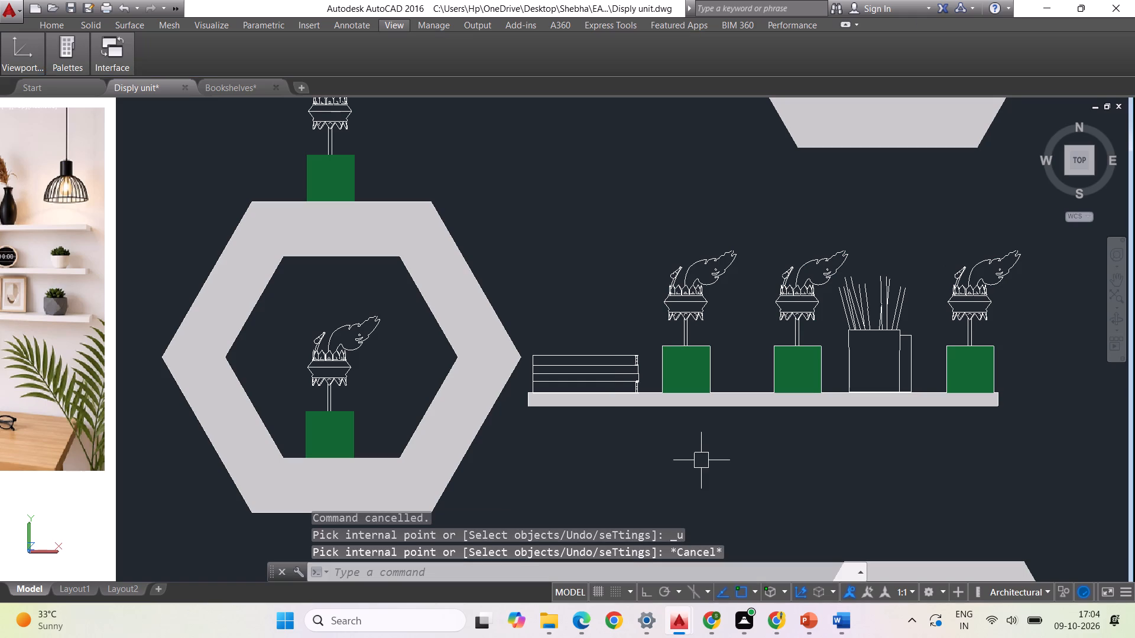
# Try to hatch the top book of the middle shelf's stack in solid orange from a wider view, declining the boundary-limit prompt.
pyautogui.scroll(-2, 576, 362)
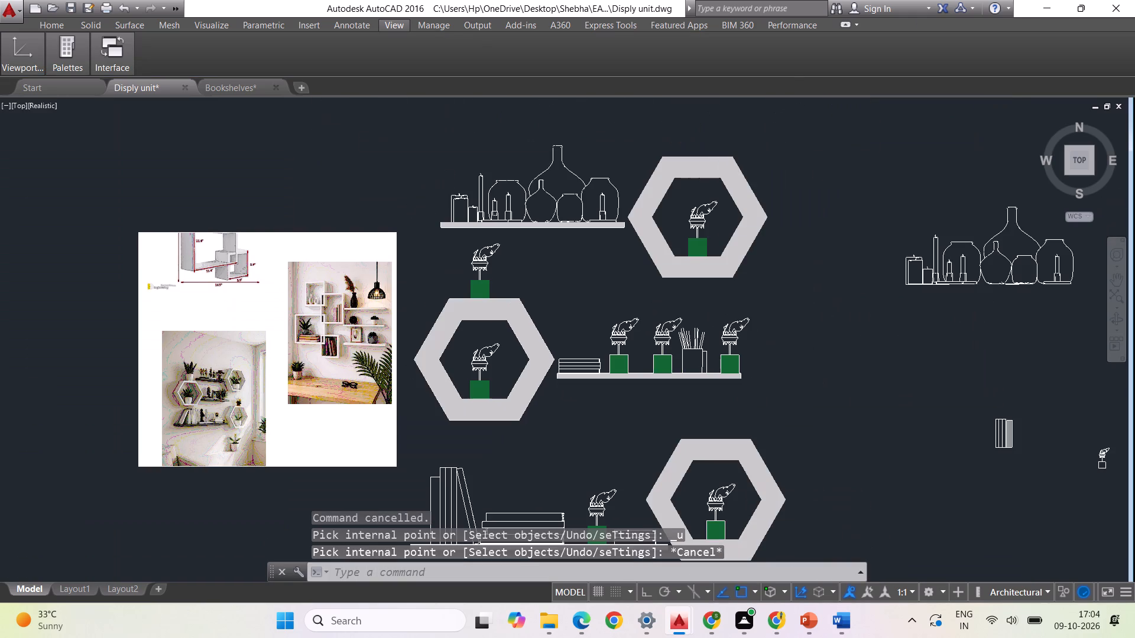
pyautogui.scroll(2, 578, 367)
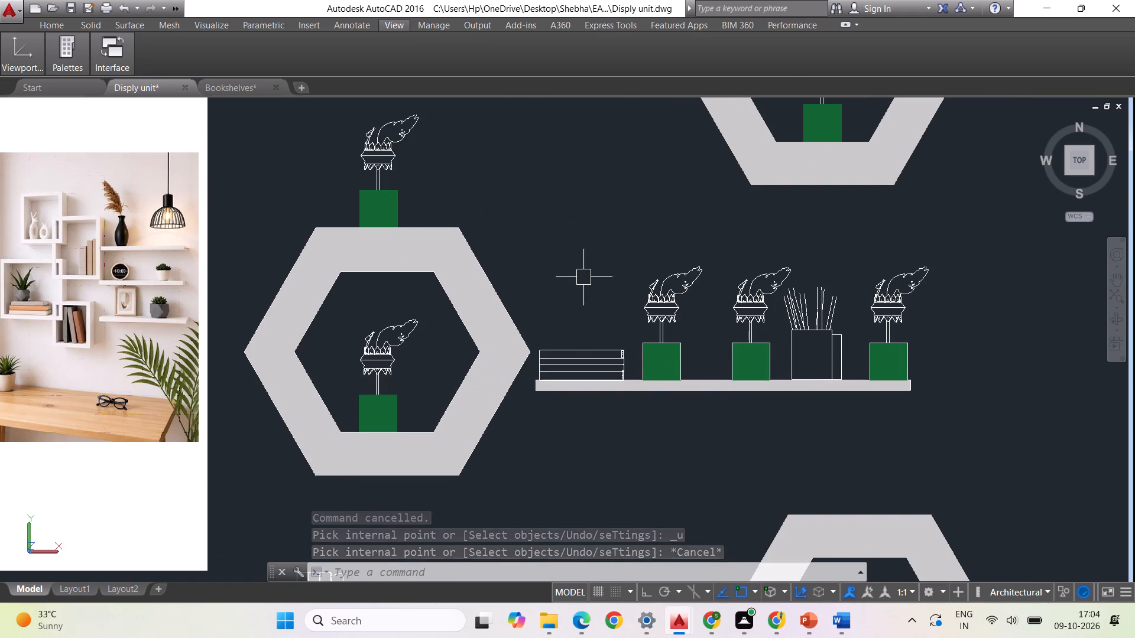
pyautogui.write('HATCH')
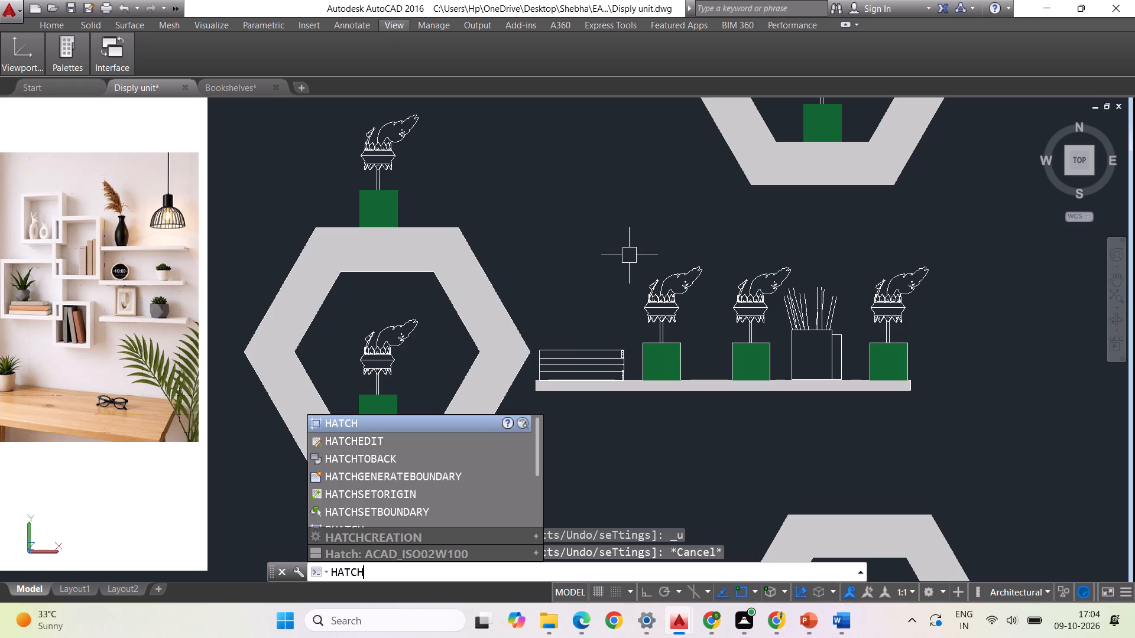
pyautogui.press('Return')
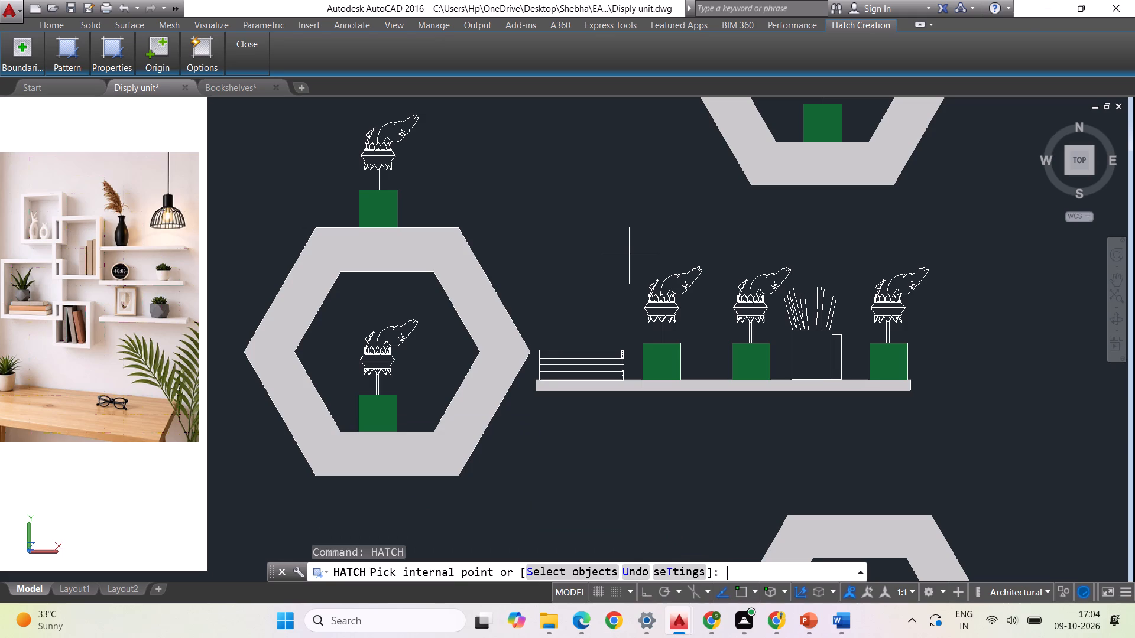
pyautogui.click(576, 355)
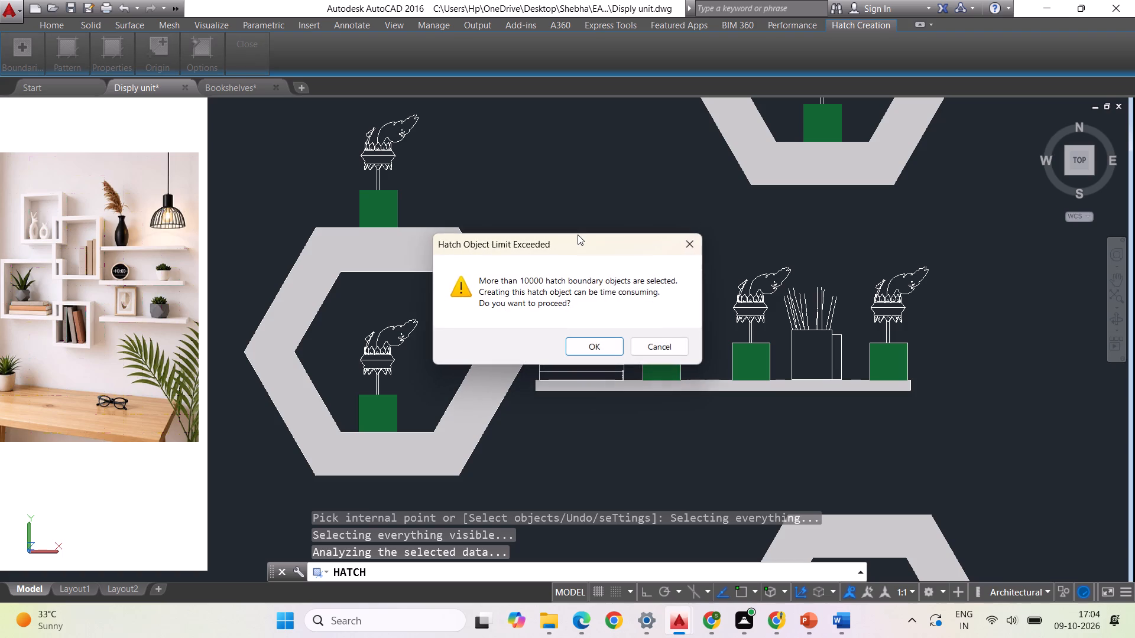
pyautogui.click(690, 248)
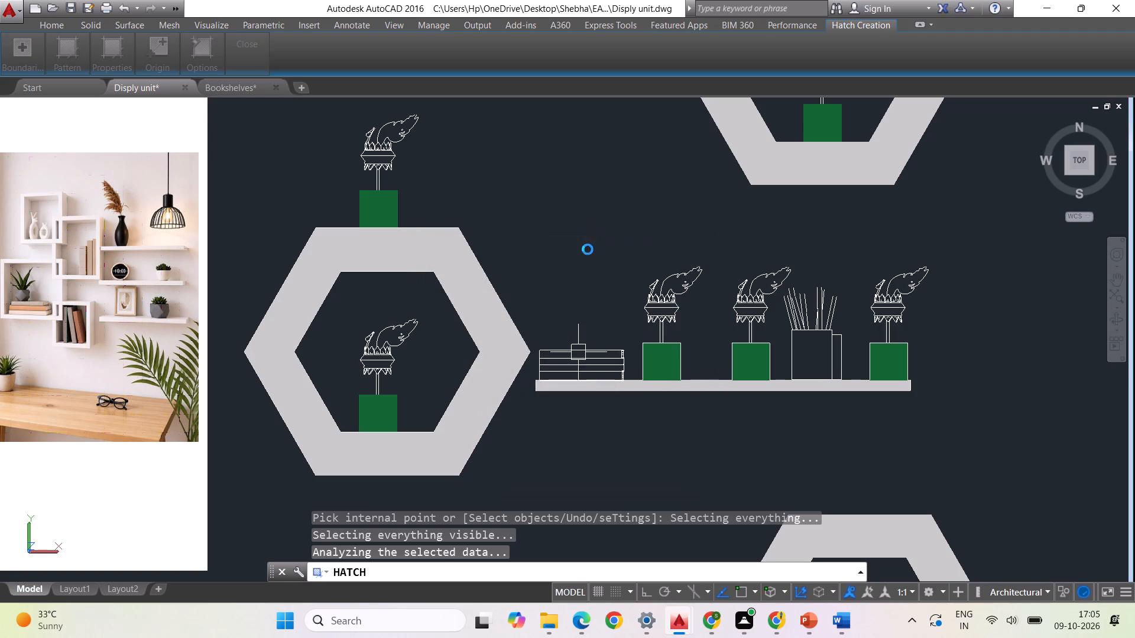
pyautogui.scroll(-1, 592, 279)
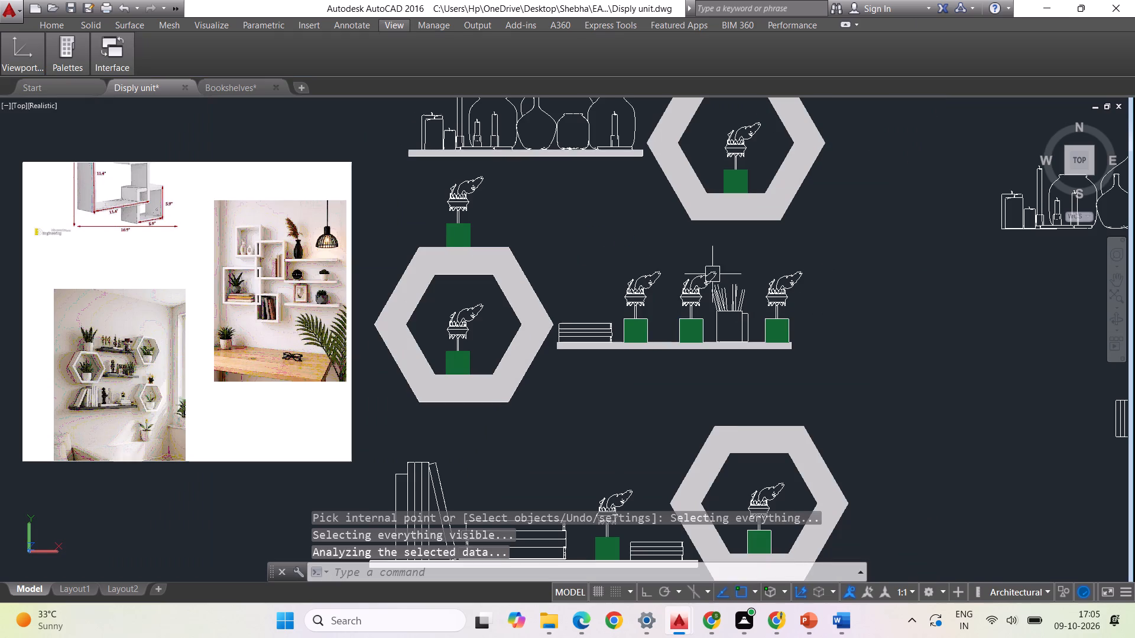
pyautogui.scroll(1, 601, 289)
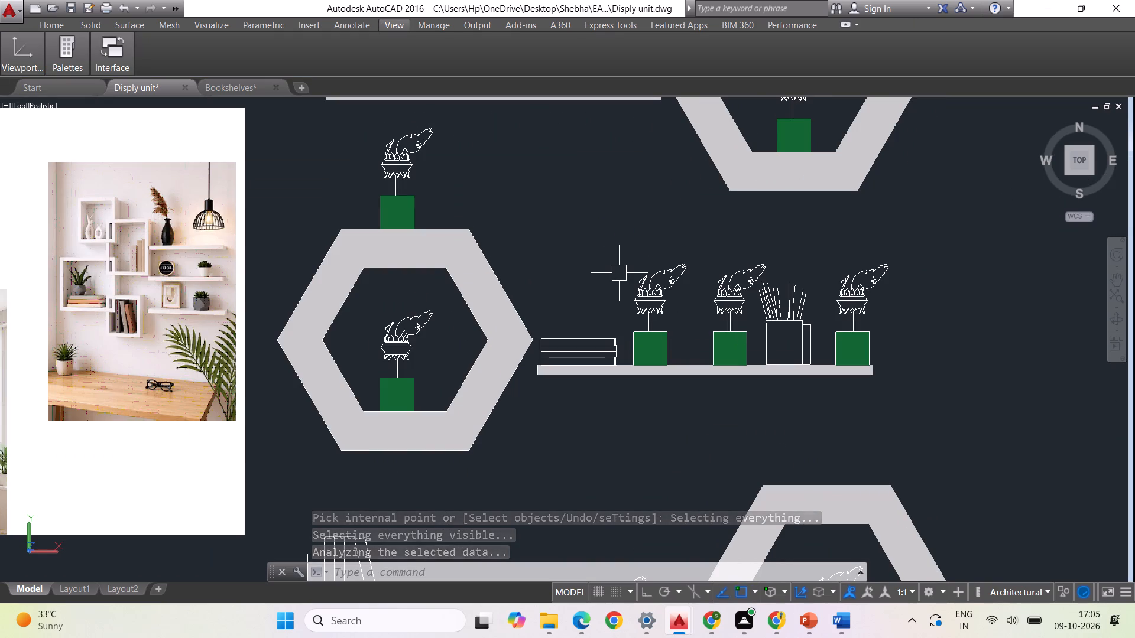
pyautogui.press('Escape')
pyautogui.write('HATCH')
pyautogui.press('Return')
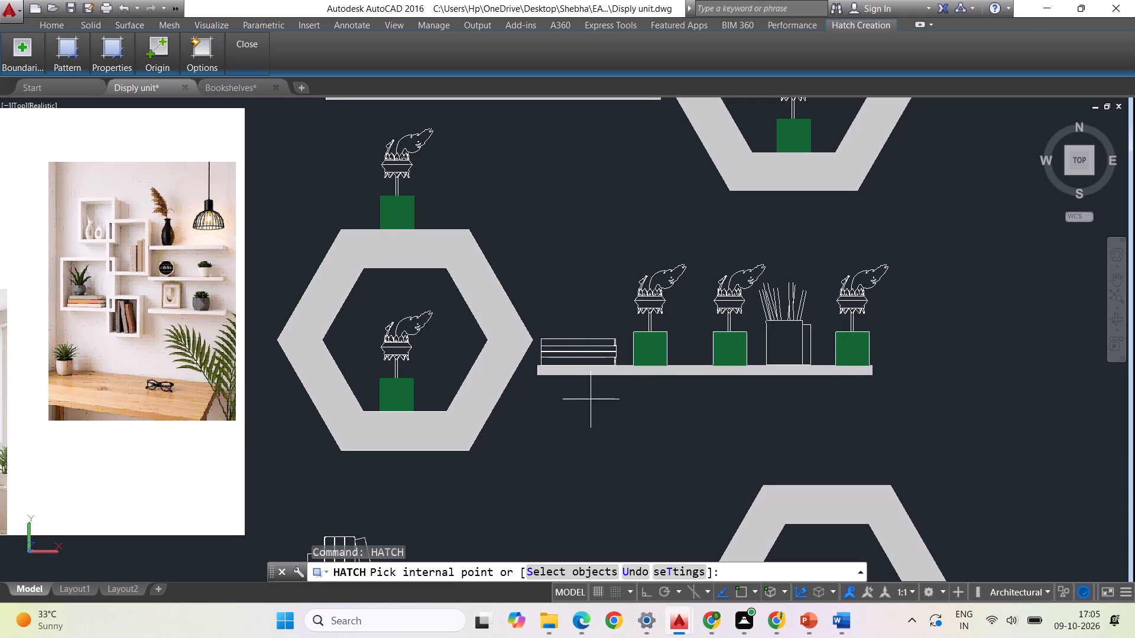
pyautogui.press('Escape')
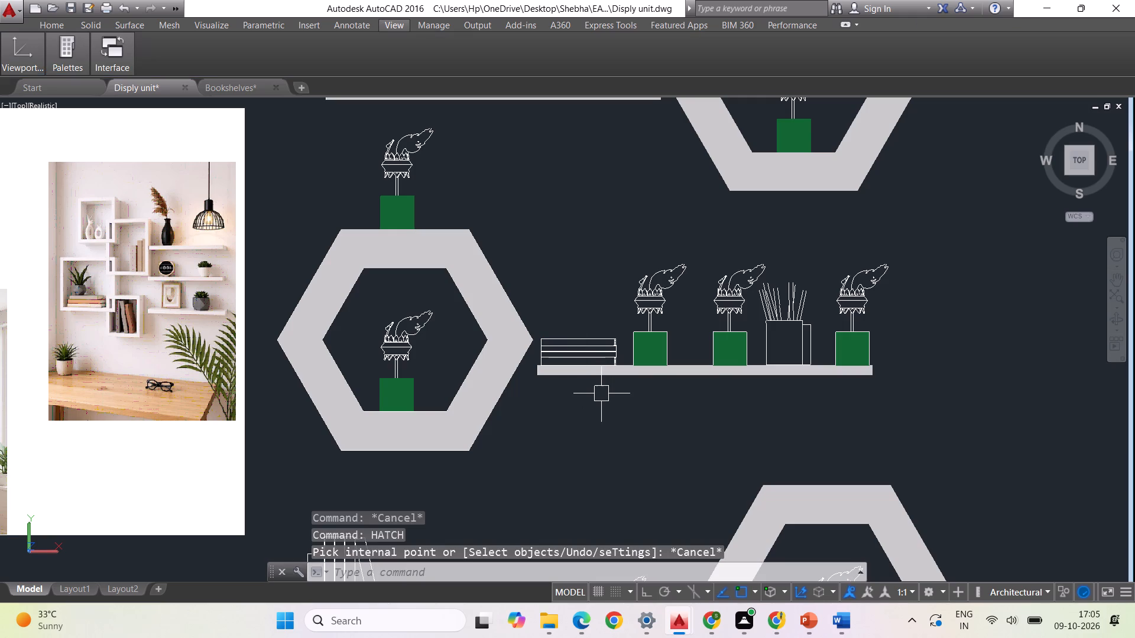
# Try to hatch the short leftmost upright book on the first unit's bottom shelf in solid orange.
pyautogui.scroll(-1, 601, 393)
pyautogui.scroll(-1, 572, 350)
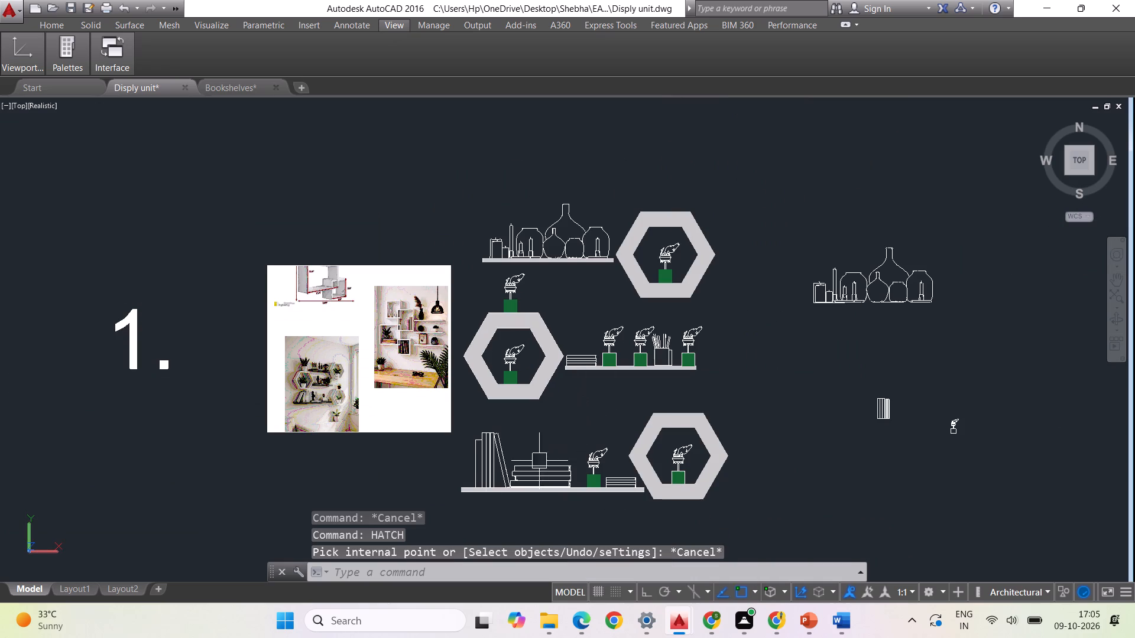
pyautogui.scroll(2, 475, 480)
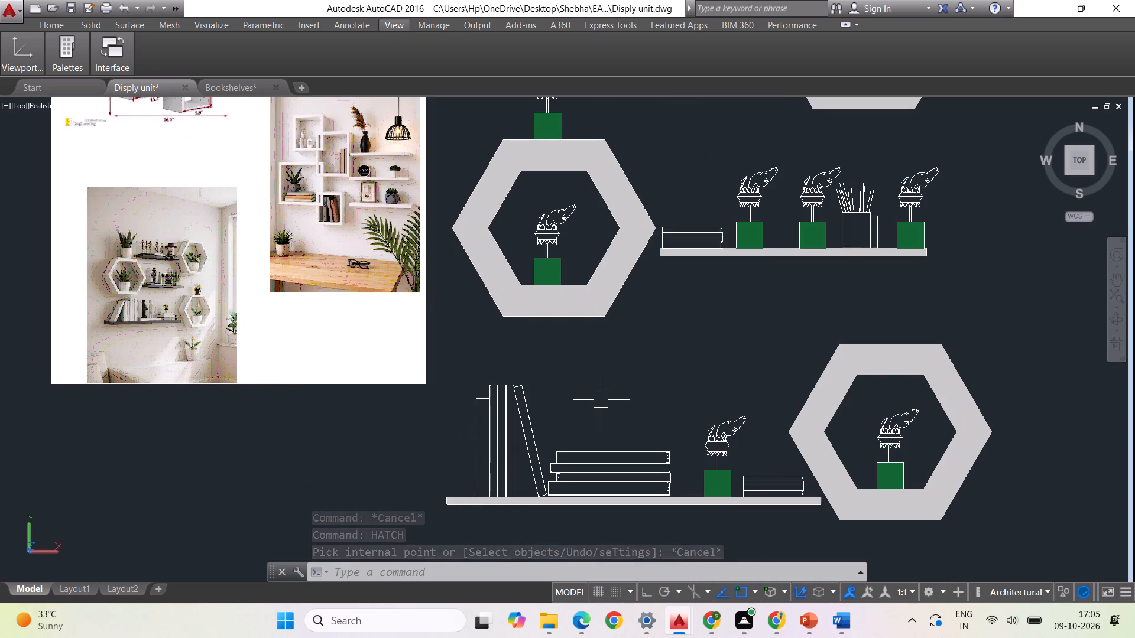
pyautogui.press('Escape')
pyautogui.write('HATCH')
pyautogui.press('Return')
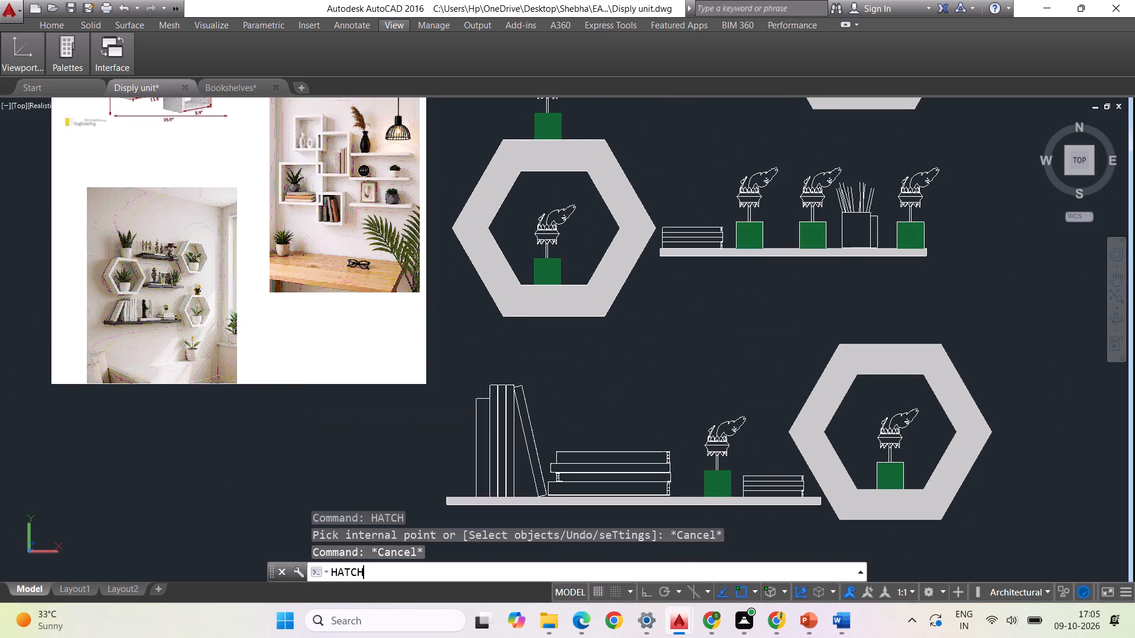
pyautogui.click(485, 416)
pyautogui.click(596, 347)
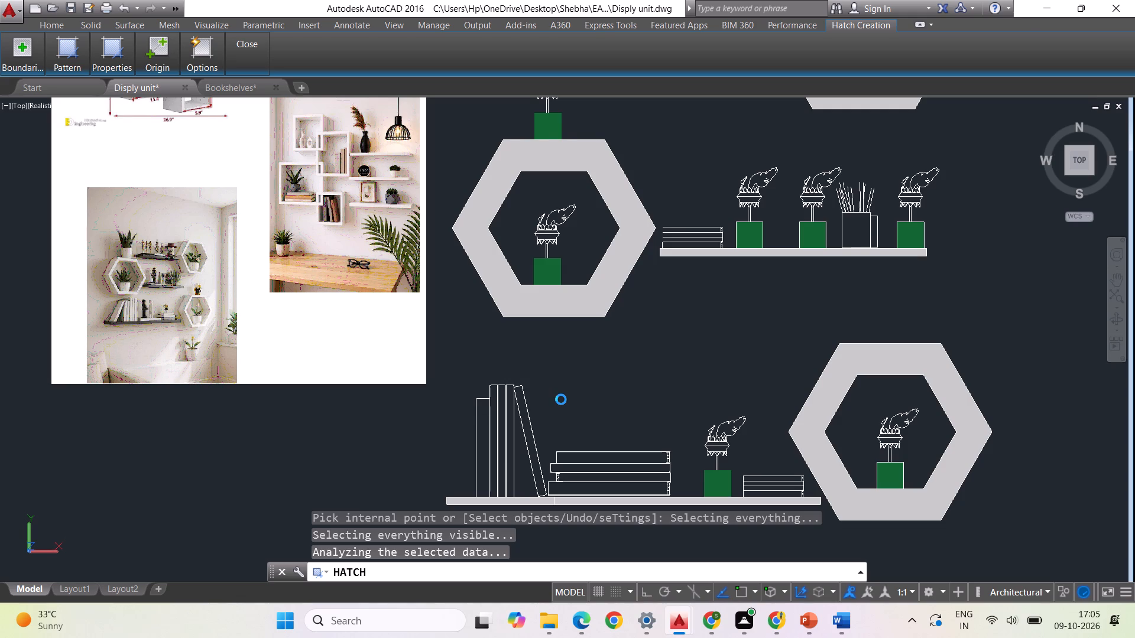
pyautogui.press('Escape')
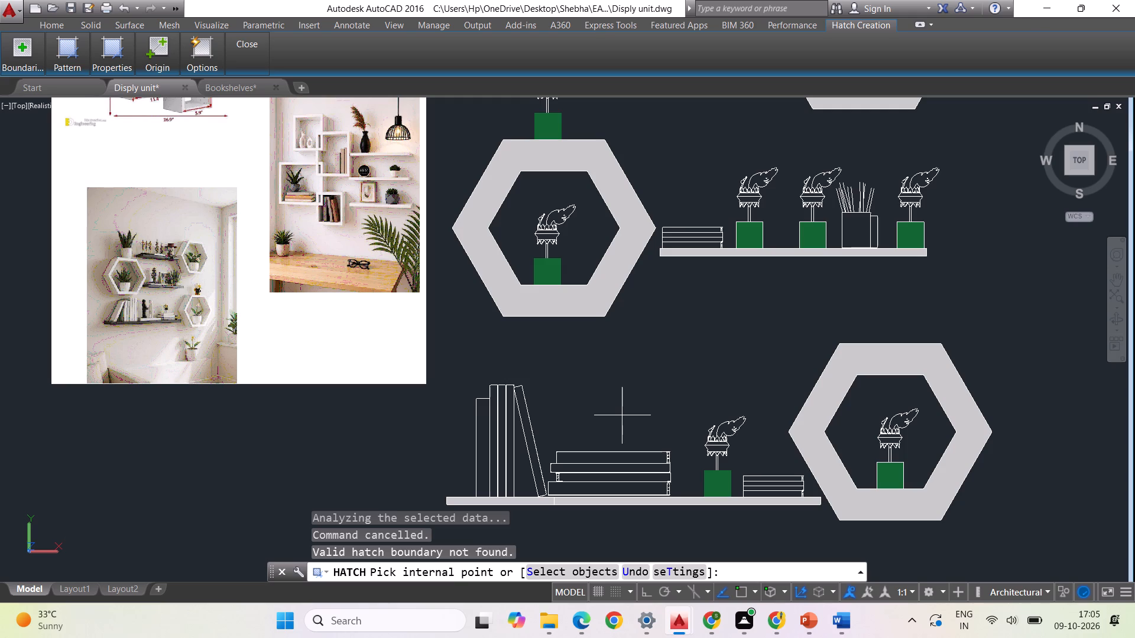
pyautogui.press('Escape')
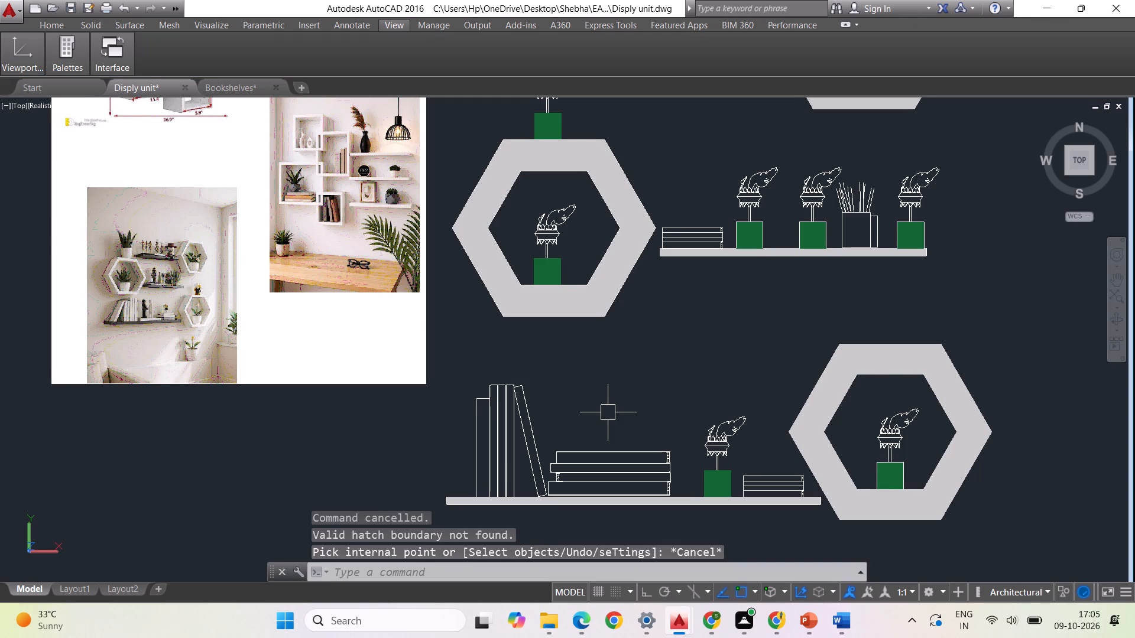
# Hatch the second upright book from the left on the bottom shelf in solid orange.
pyautogui.write('HATCH')
pyautogui.press('Return')
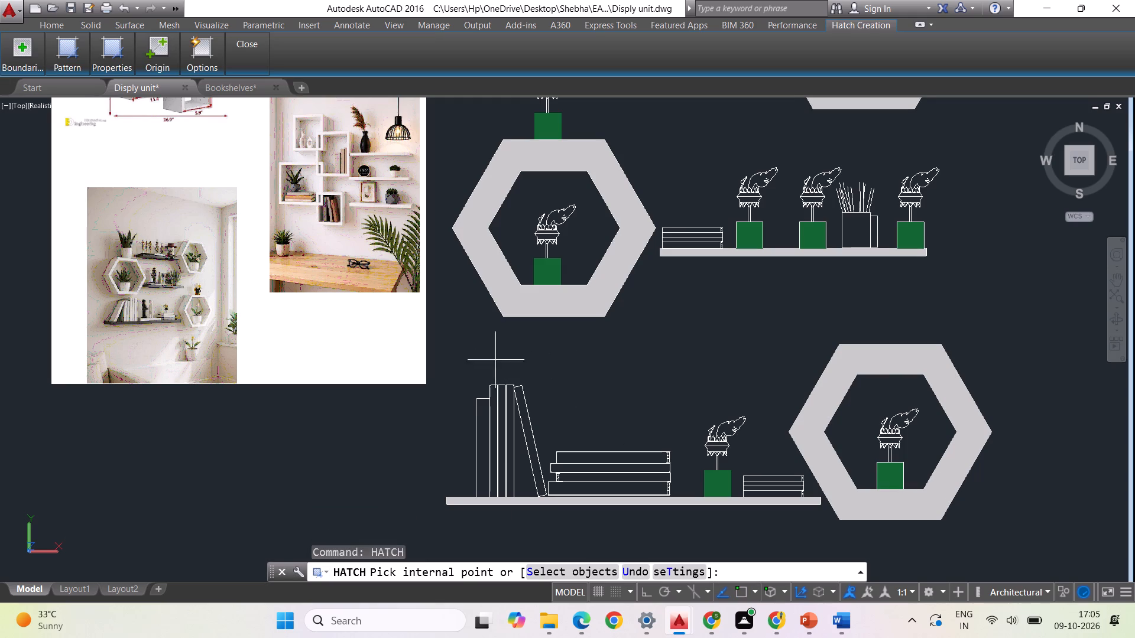
pyautogui.click(494, 406)
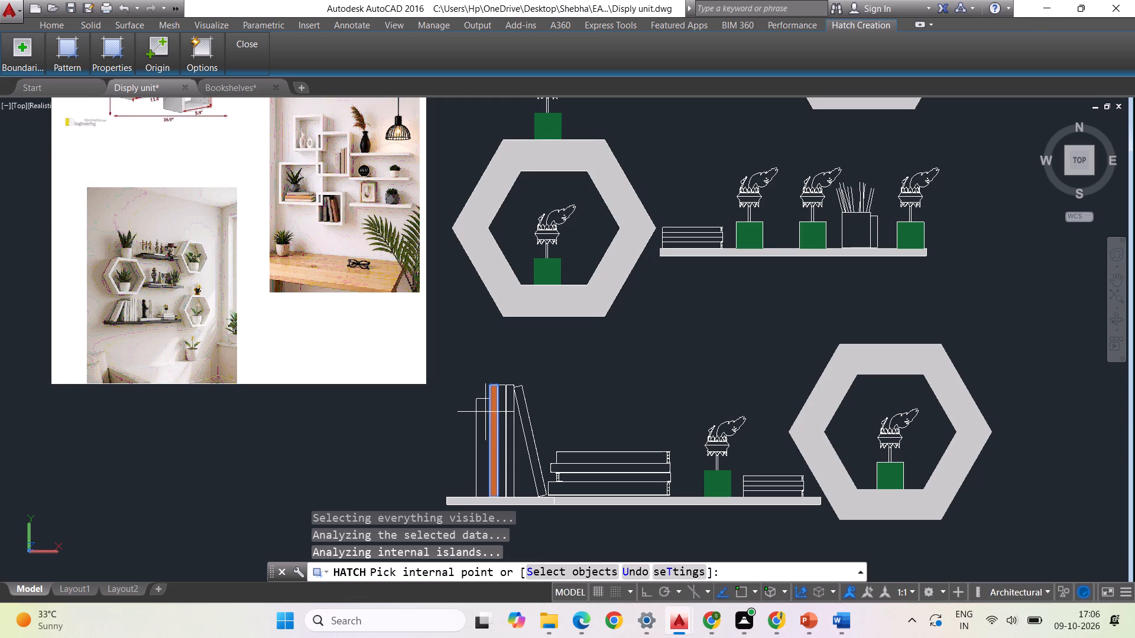
pyautogui.press('Escape')
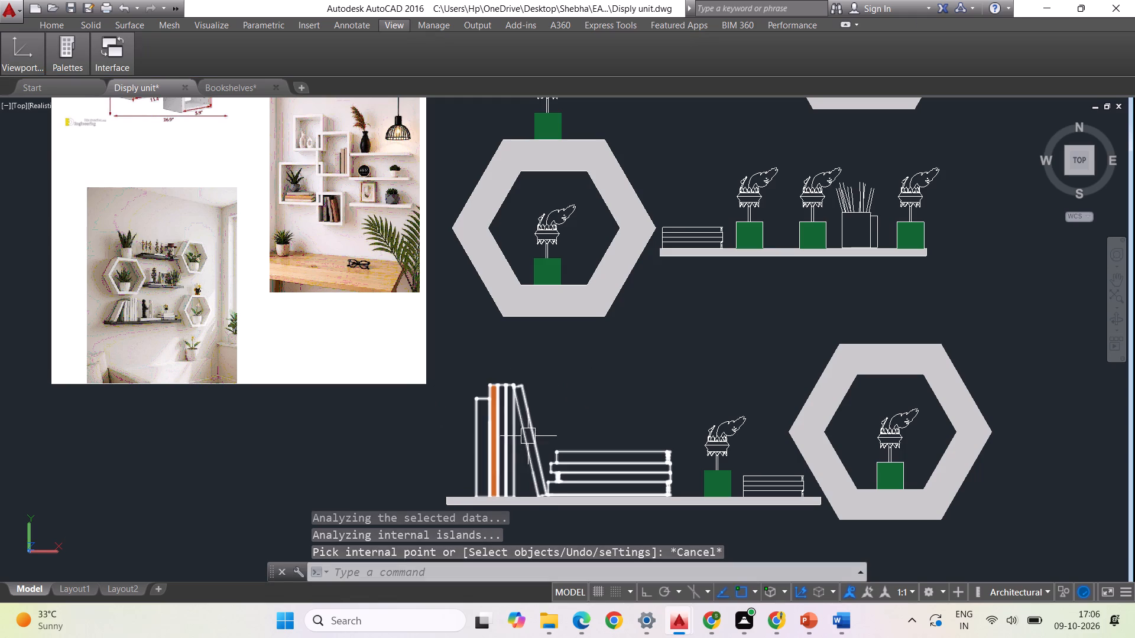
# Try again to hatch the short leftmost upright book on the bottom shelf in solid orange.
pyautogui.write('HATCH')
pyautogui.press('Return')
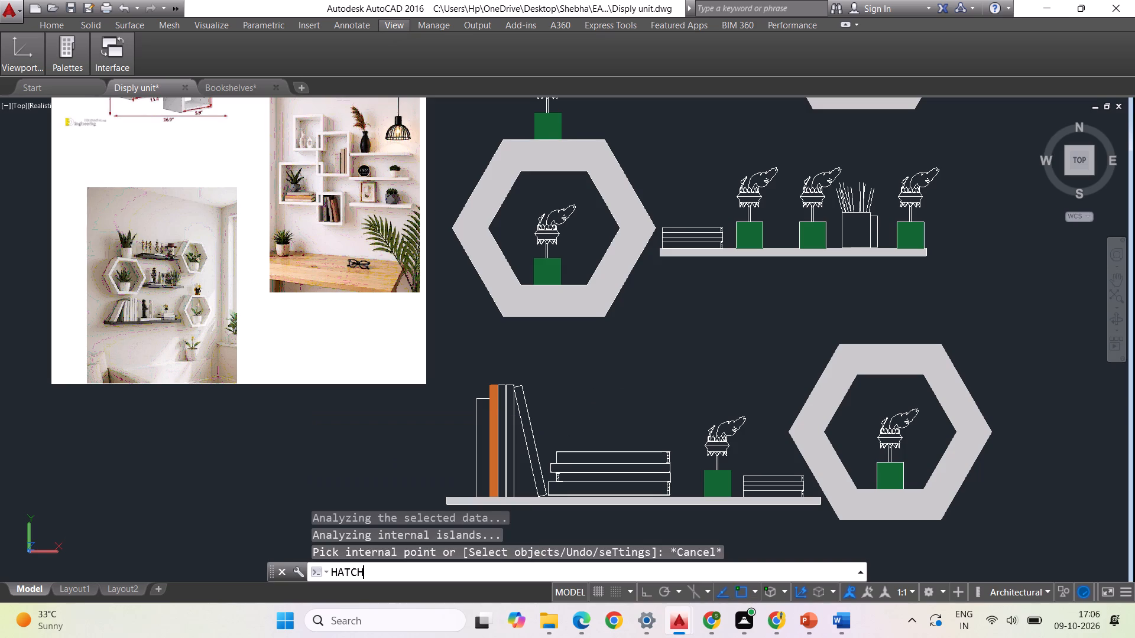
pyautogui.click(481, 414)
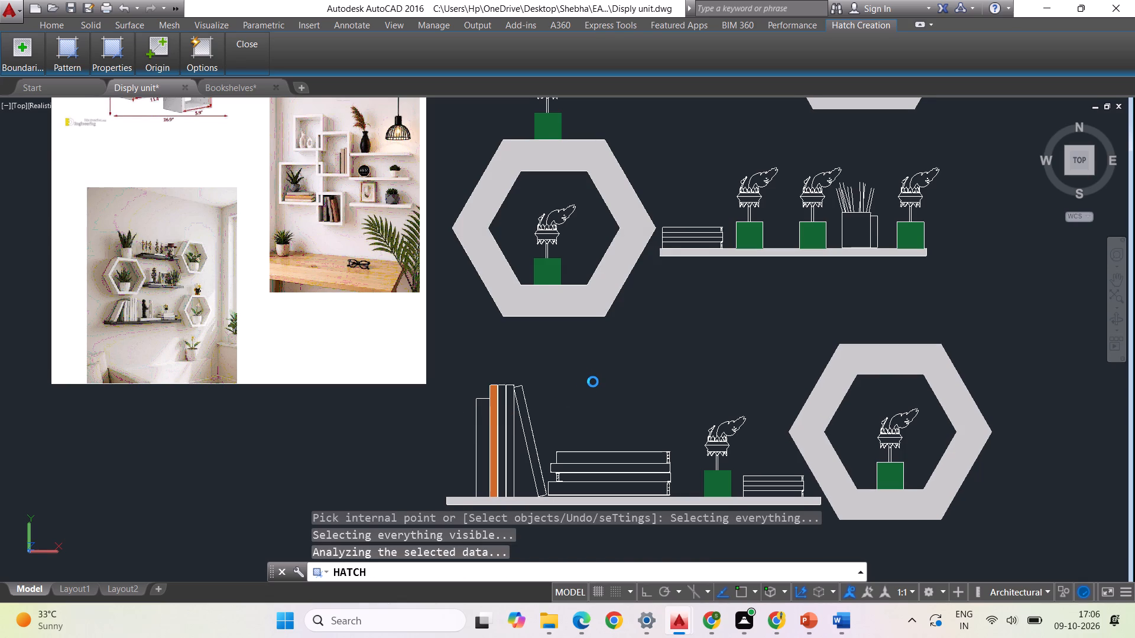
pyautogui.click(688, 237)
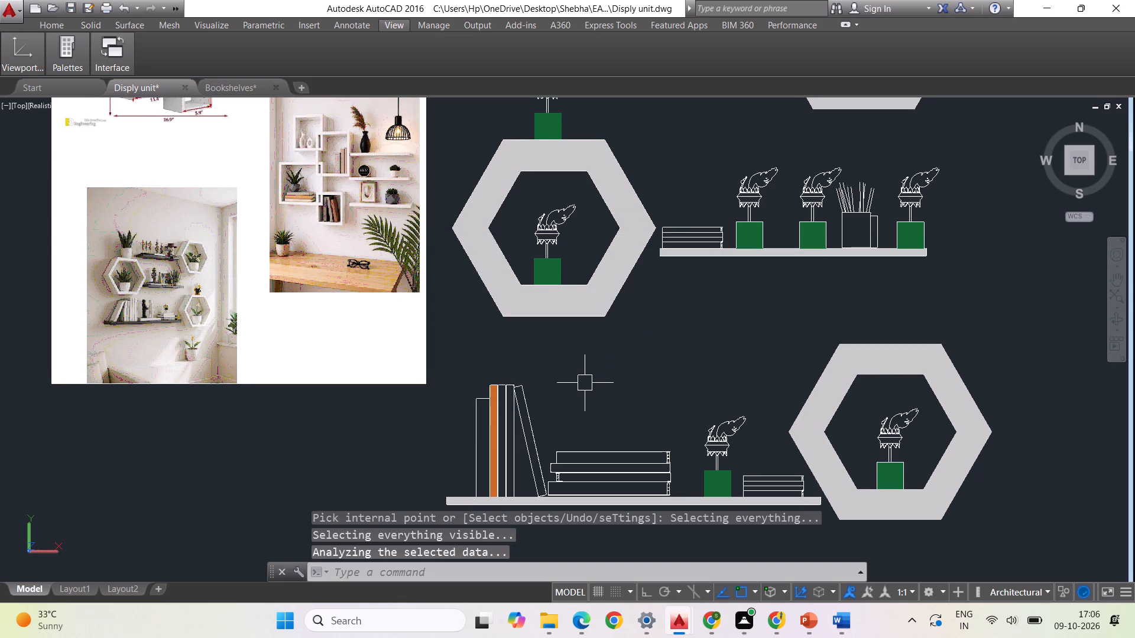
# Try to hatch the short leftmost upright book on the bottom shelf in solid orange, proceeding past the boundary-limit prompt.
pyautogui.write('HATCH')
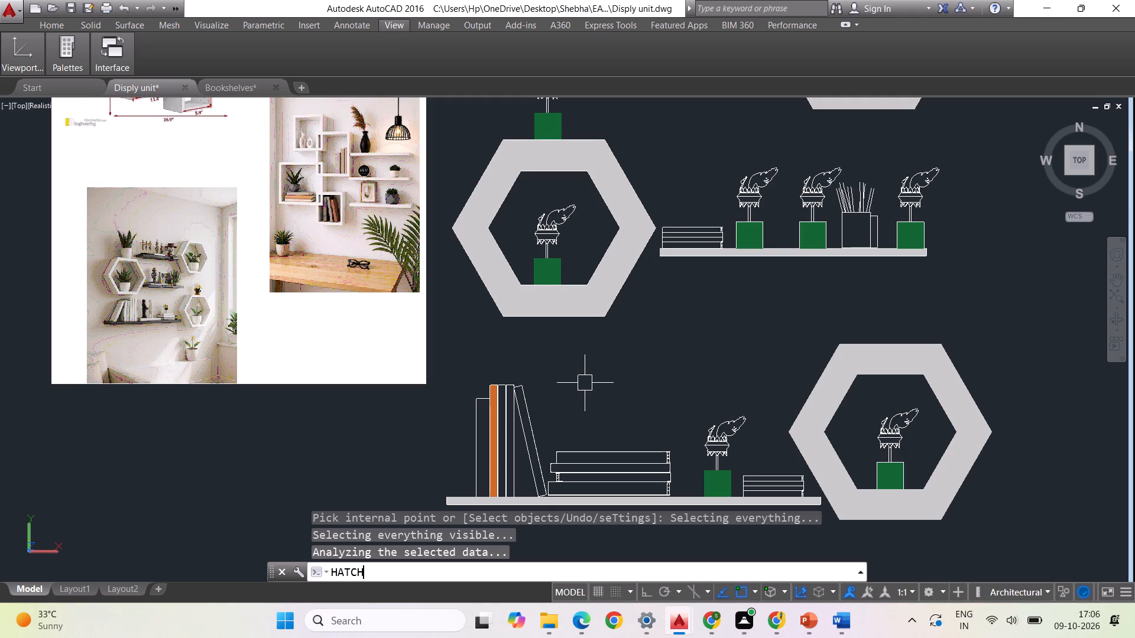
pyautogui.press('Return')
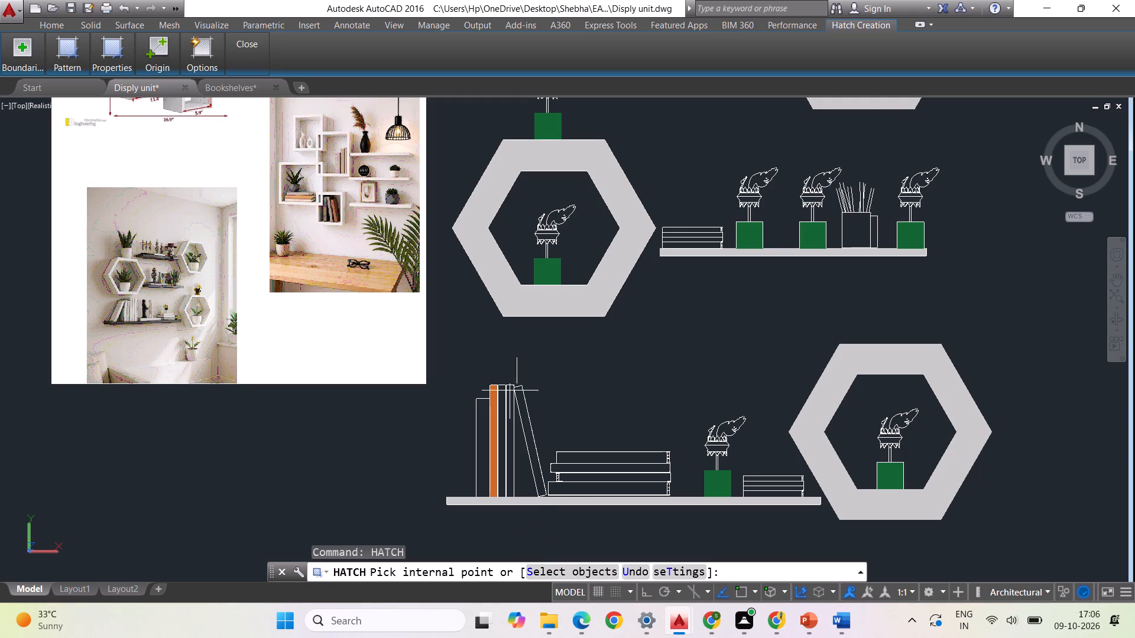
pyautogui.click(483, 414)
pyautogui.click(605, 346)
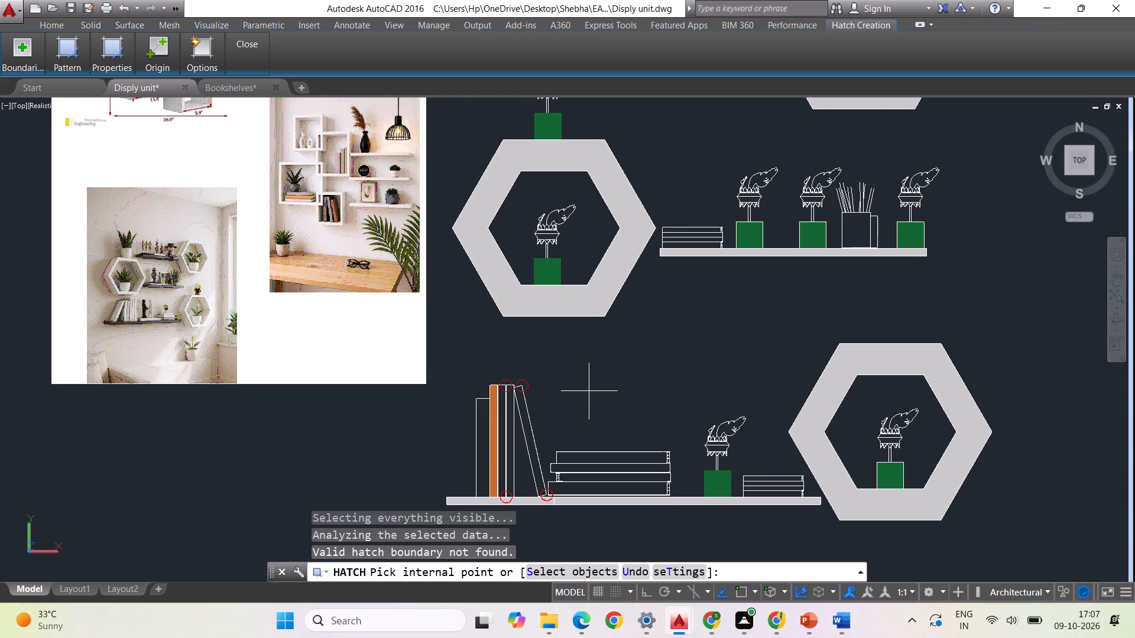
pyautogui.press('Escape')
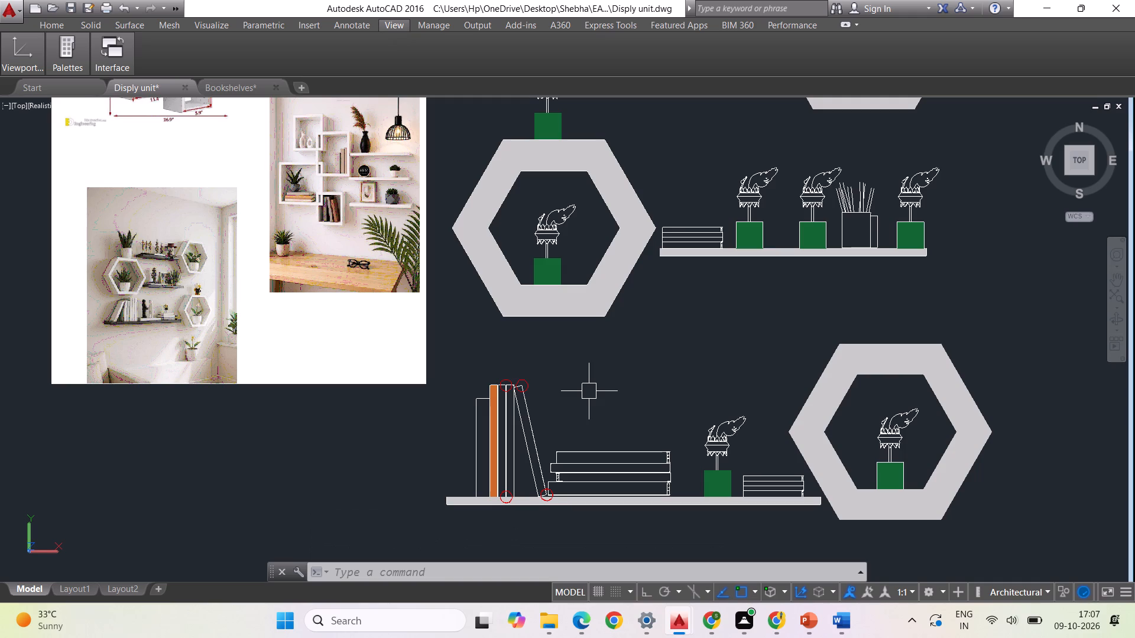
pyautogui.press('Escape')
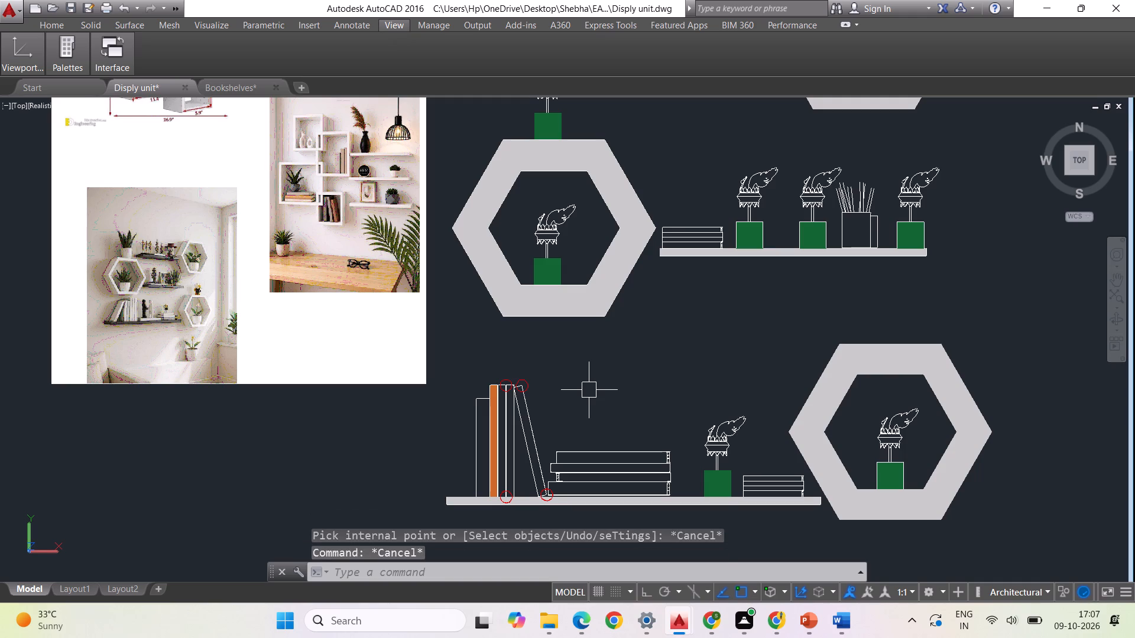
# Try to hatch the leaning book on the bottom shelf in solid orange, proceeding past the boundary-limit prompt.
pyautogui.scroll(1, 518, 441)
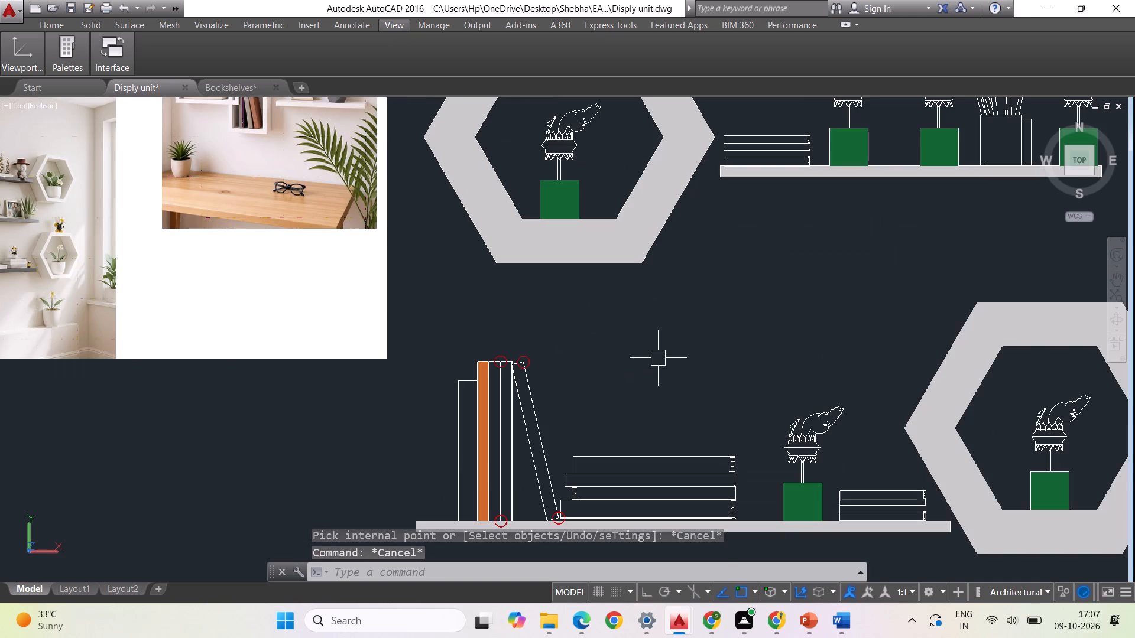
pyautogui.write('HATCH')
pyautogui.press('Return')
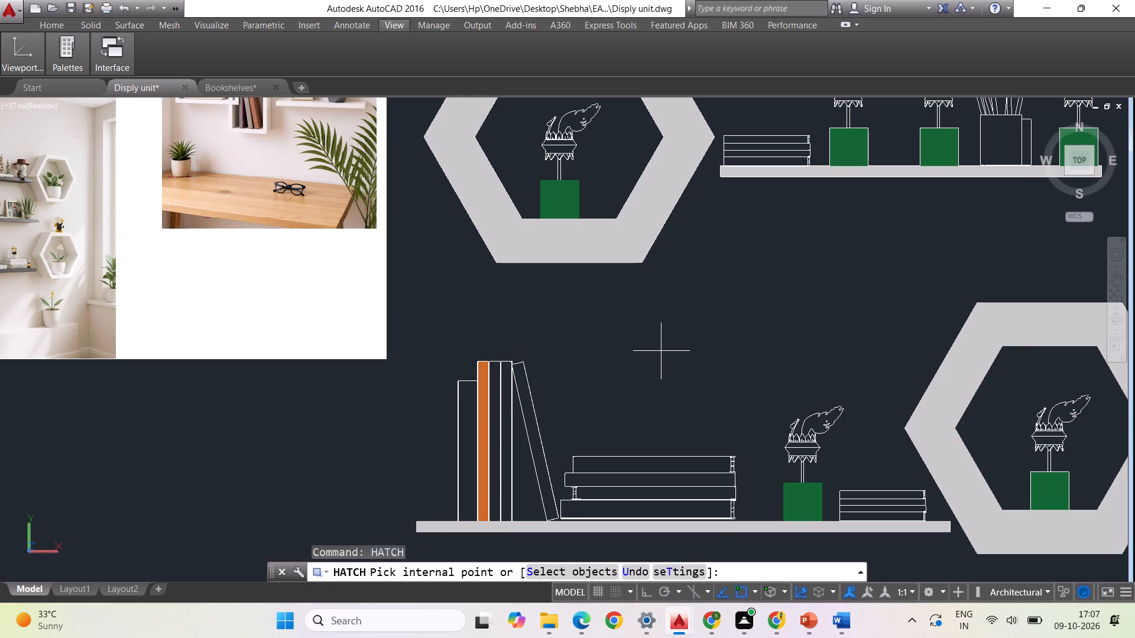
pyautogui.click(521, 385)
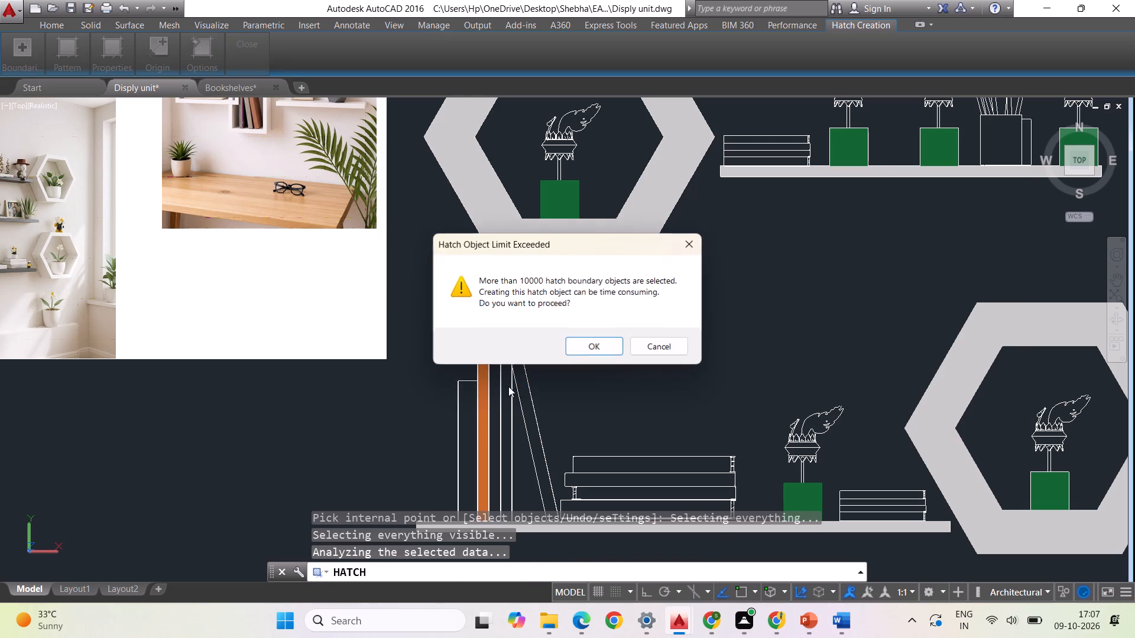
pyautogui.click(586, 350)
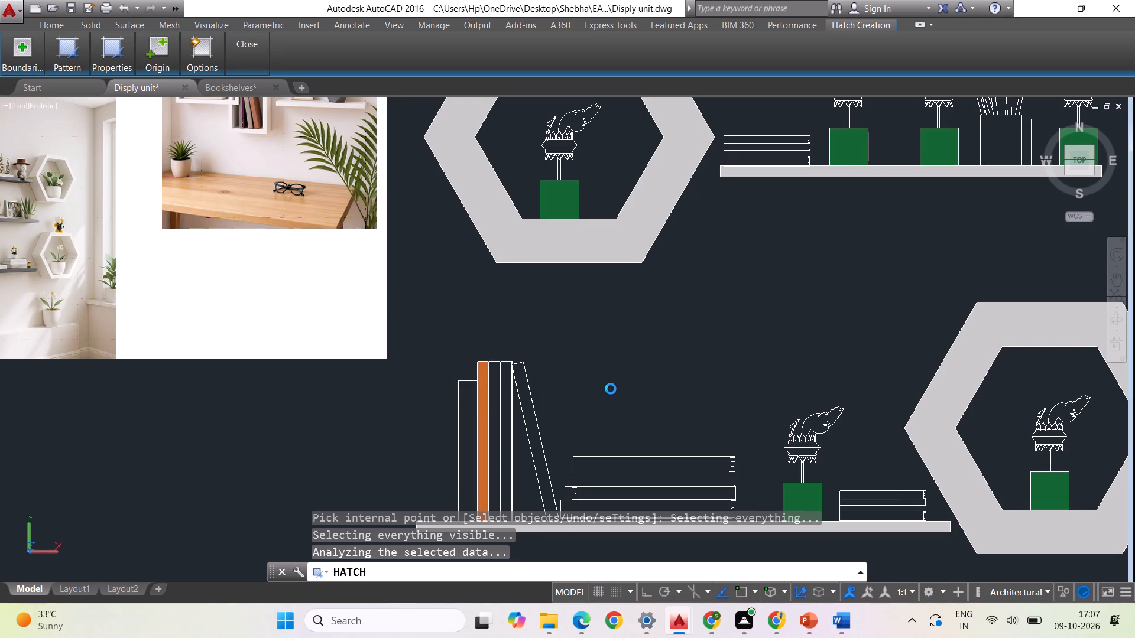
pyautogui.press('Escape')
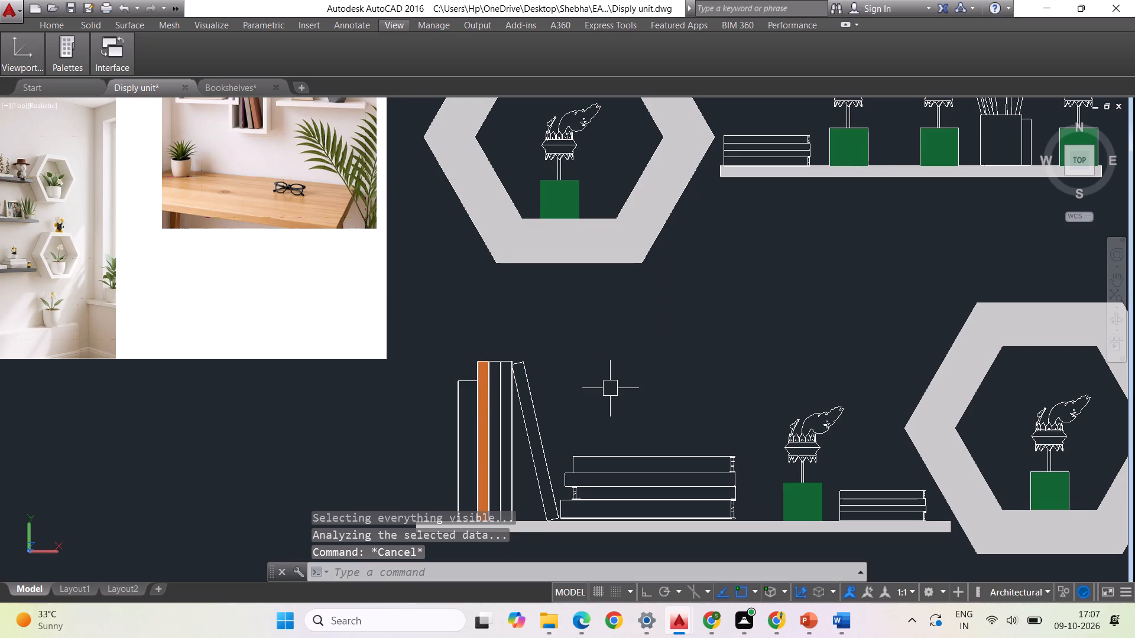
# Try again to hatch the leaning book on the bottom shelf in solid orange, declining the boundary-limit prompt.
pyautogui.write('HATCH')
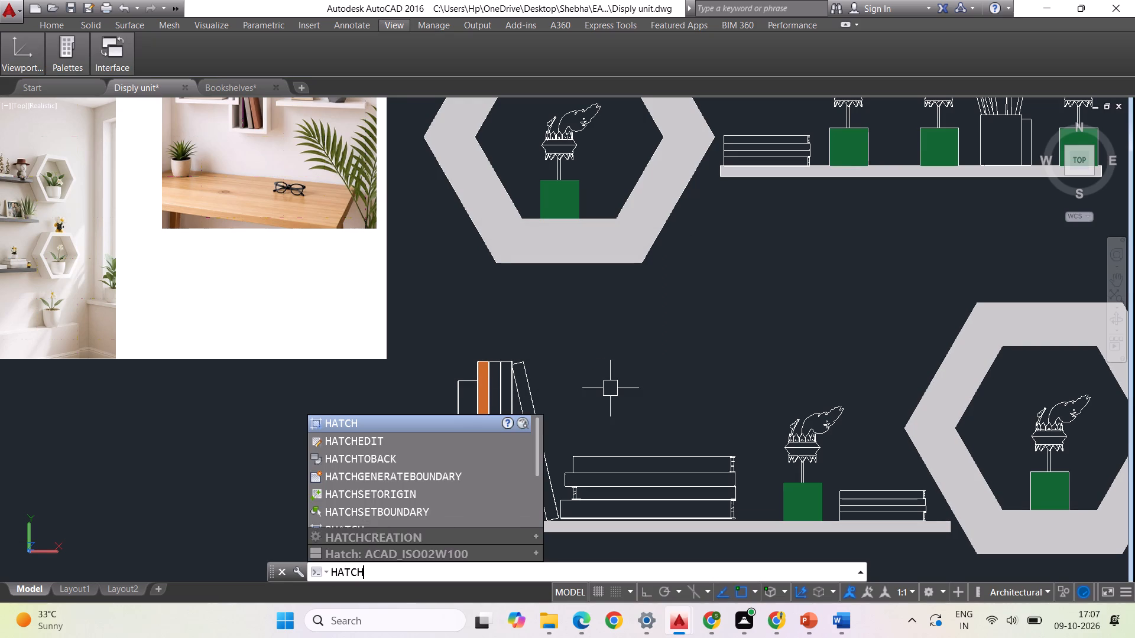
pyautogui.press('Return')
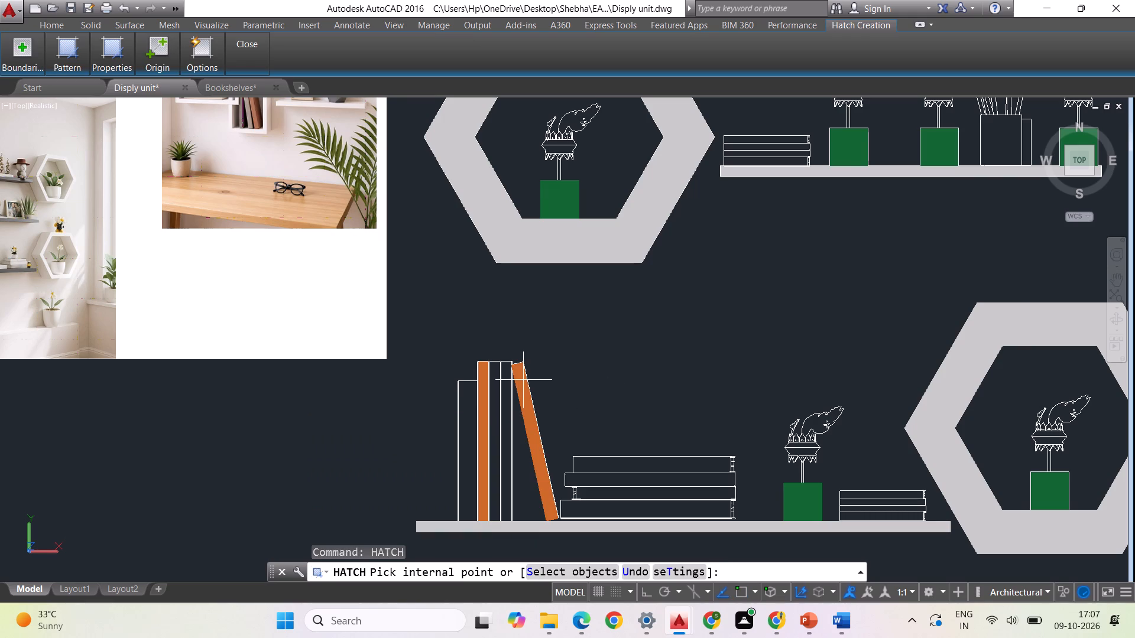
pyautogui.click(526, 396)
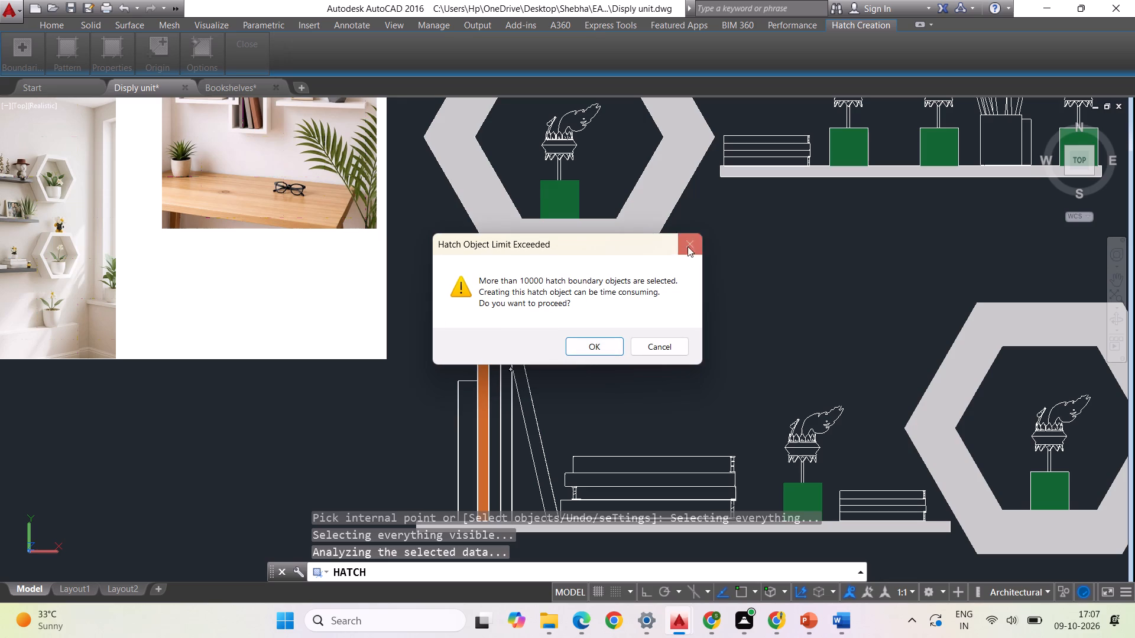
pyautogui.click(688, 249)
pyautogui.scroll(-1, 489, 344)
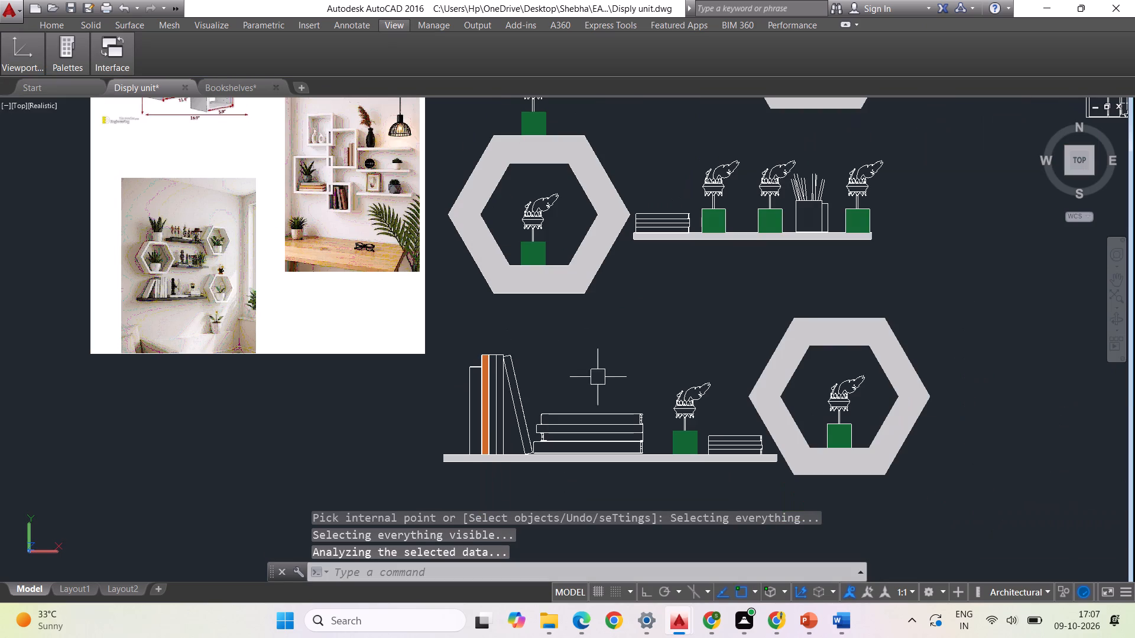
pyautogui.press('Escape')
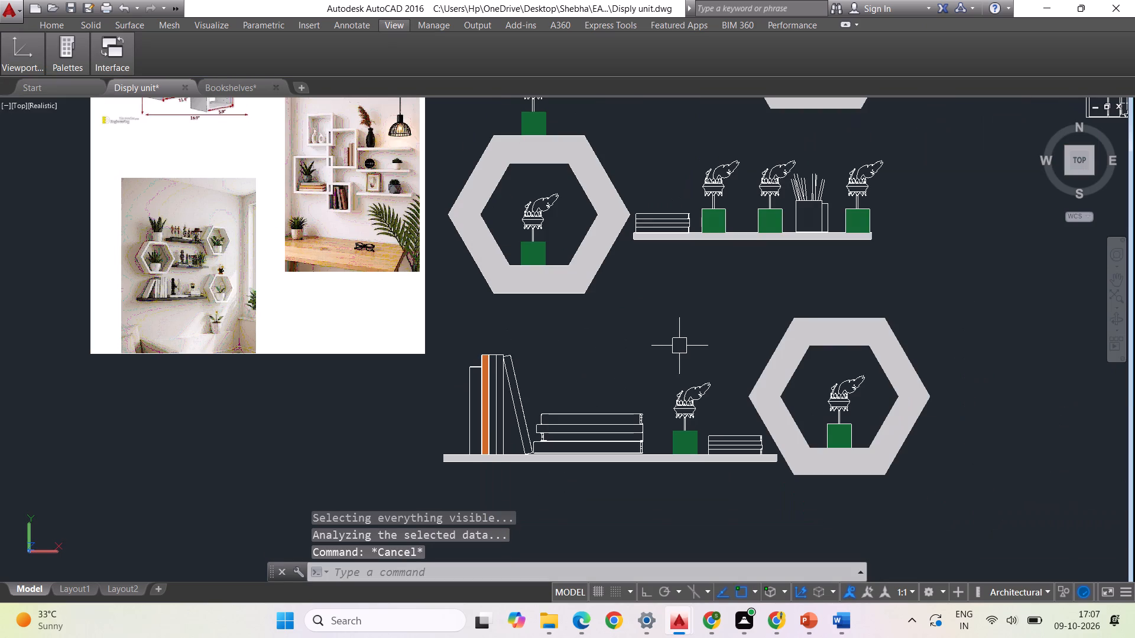
# Save the display unit drawing.
pyautogui.hotkey('ctrl', 's')
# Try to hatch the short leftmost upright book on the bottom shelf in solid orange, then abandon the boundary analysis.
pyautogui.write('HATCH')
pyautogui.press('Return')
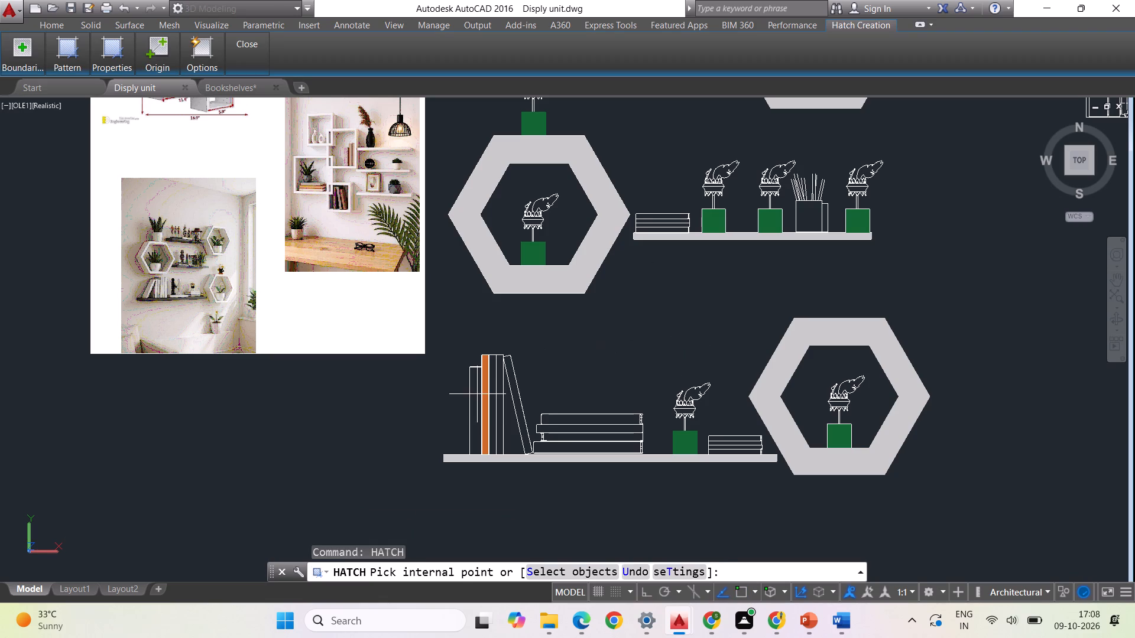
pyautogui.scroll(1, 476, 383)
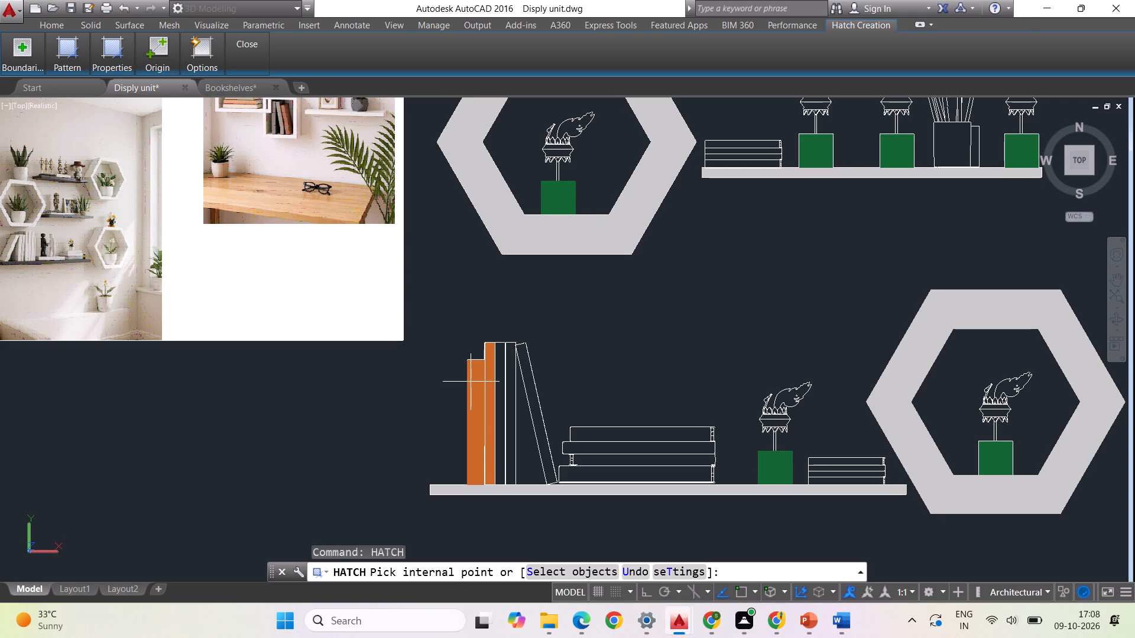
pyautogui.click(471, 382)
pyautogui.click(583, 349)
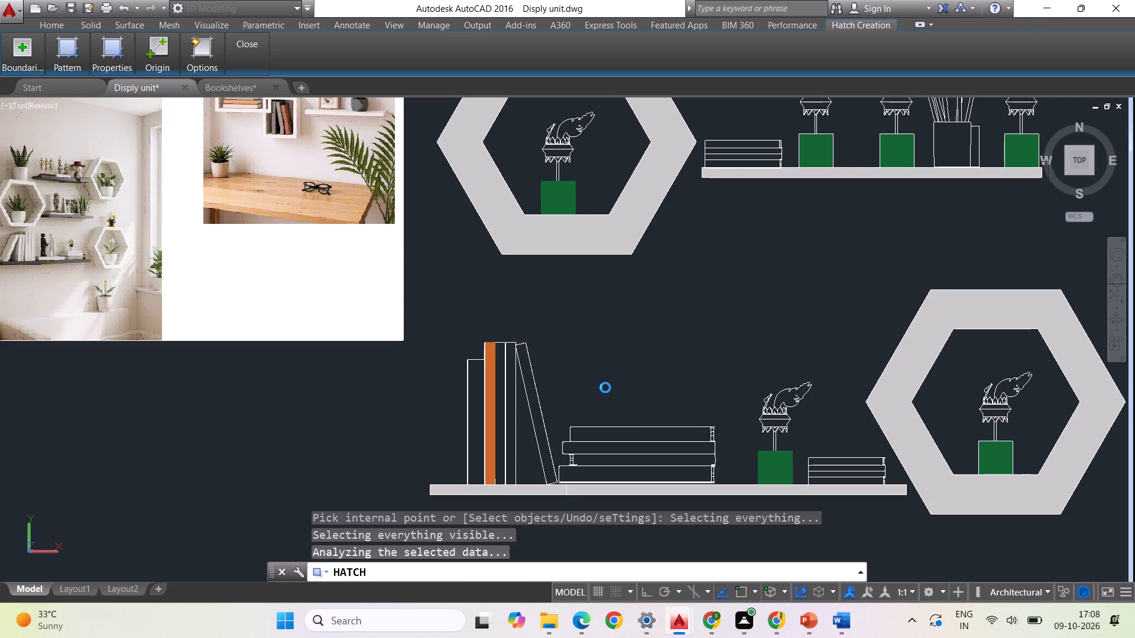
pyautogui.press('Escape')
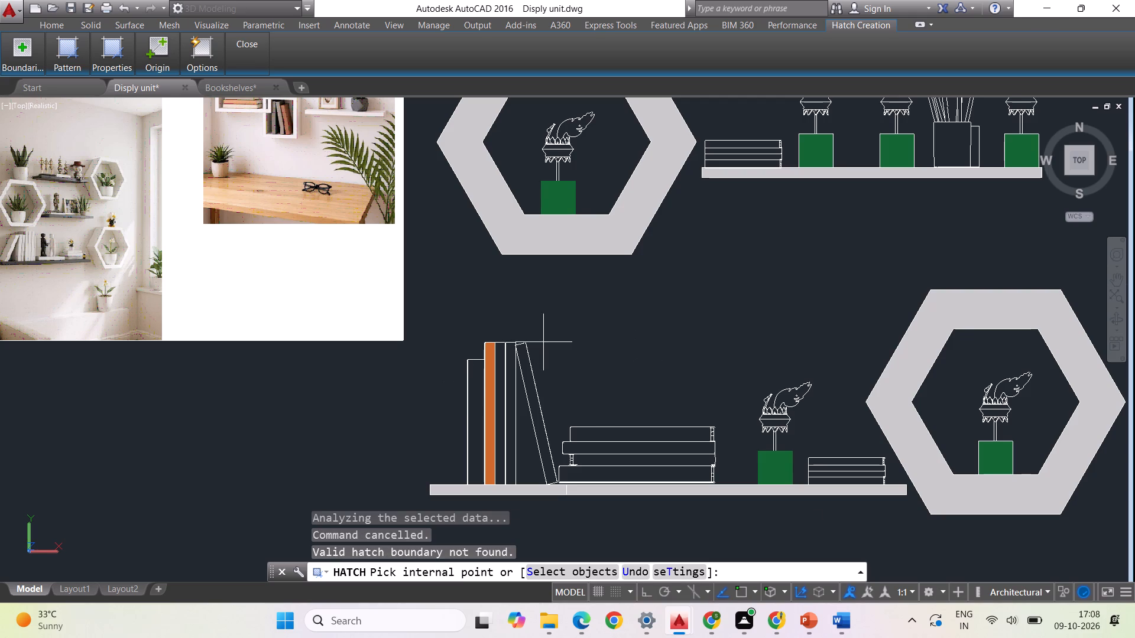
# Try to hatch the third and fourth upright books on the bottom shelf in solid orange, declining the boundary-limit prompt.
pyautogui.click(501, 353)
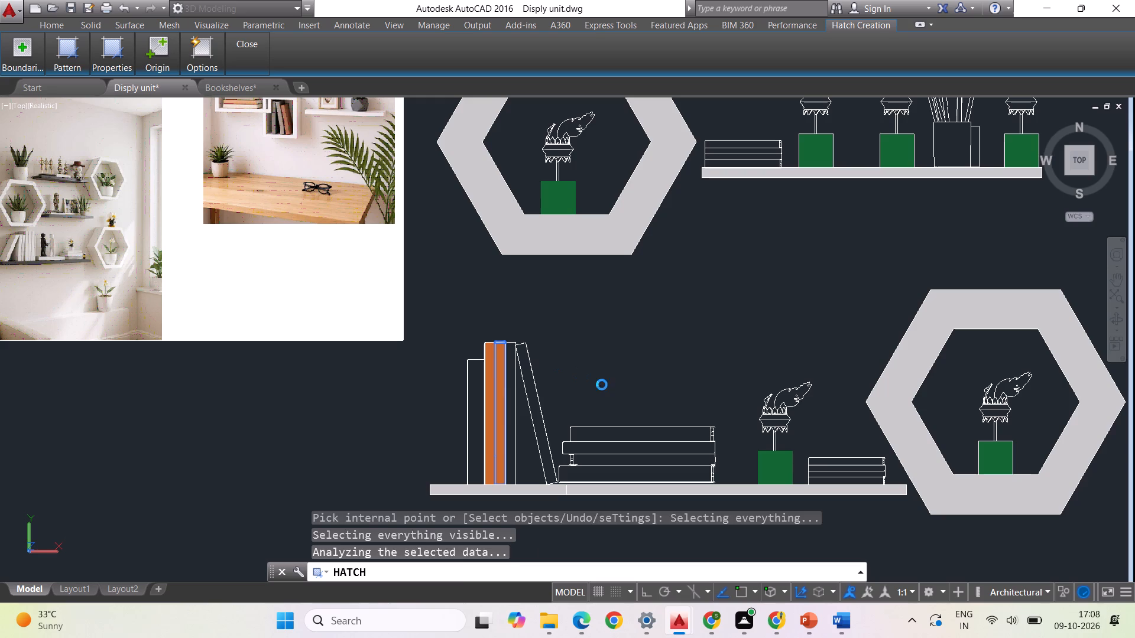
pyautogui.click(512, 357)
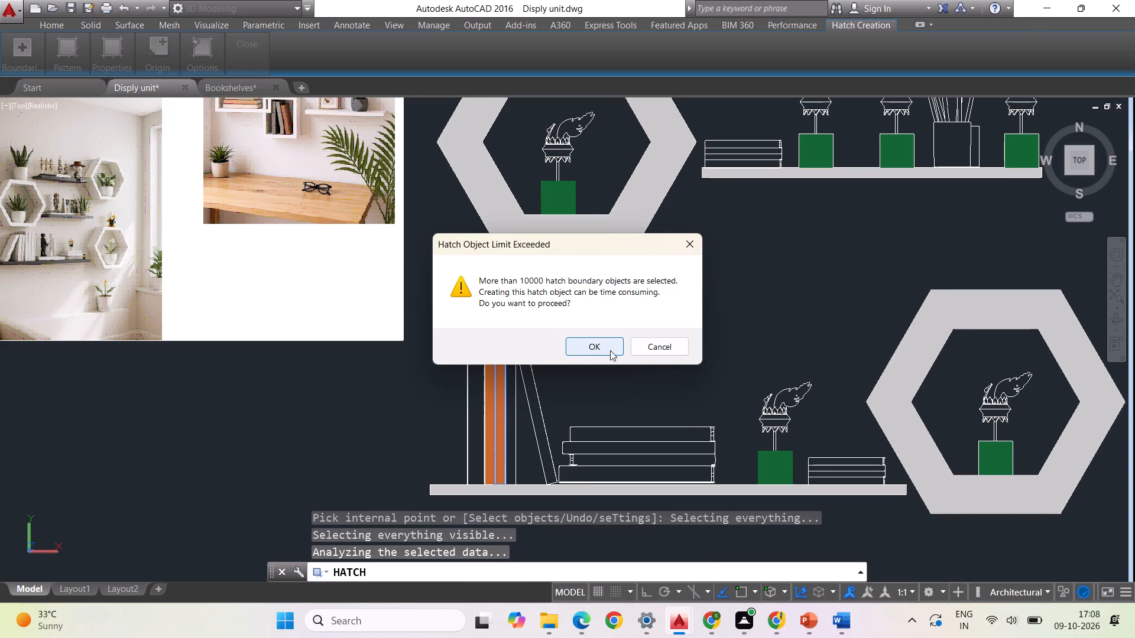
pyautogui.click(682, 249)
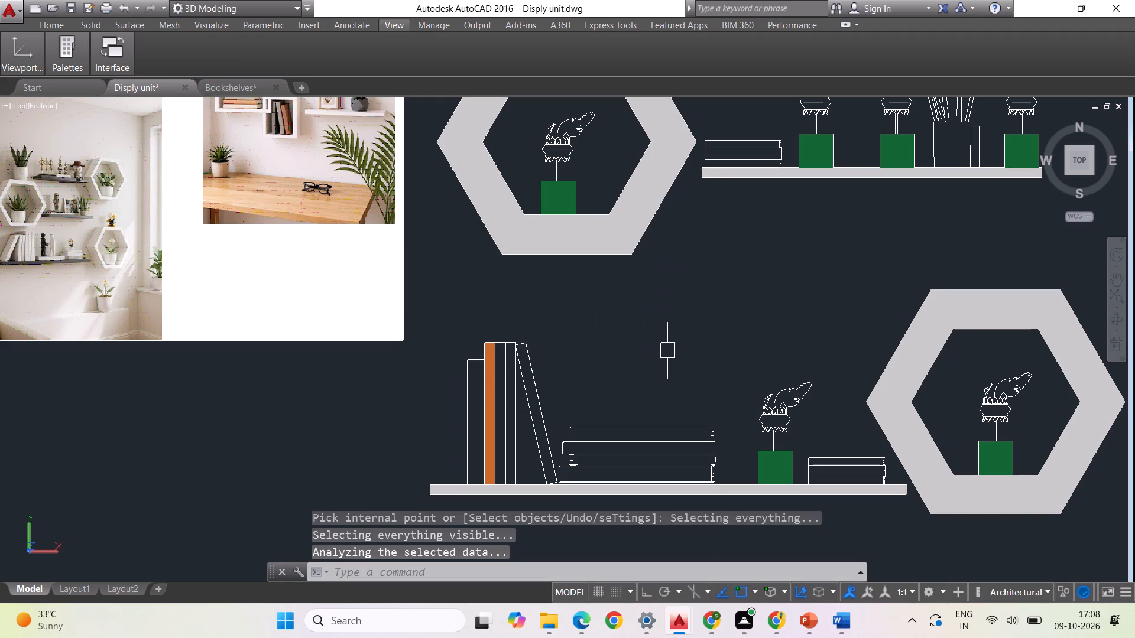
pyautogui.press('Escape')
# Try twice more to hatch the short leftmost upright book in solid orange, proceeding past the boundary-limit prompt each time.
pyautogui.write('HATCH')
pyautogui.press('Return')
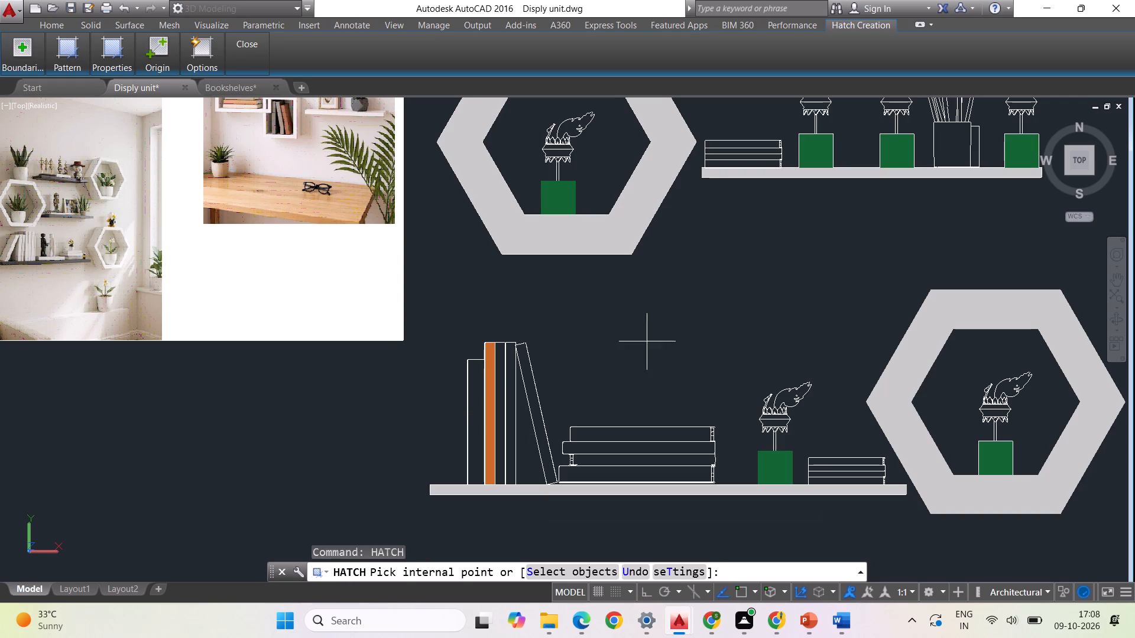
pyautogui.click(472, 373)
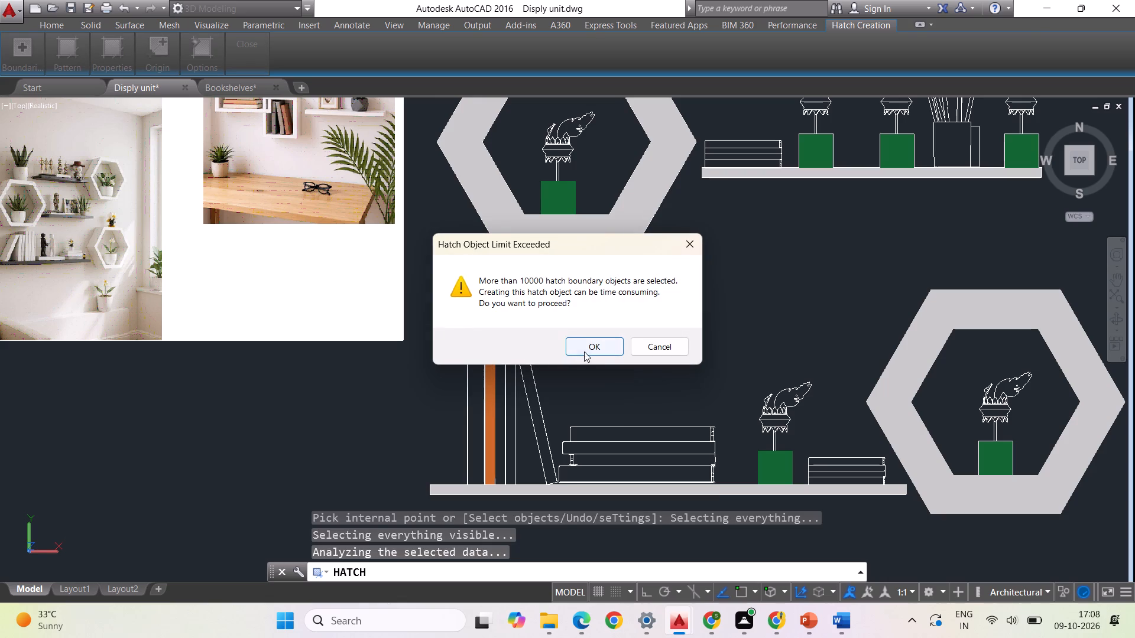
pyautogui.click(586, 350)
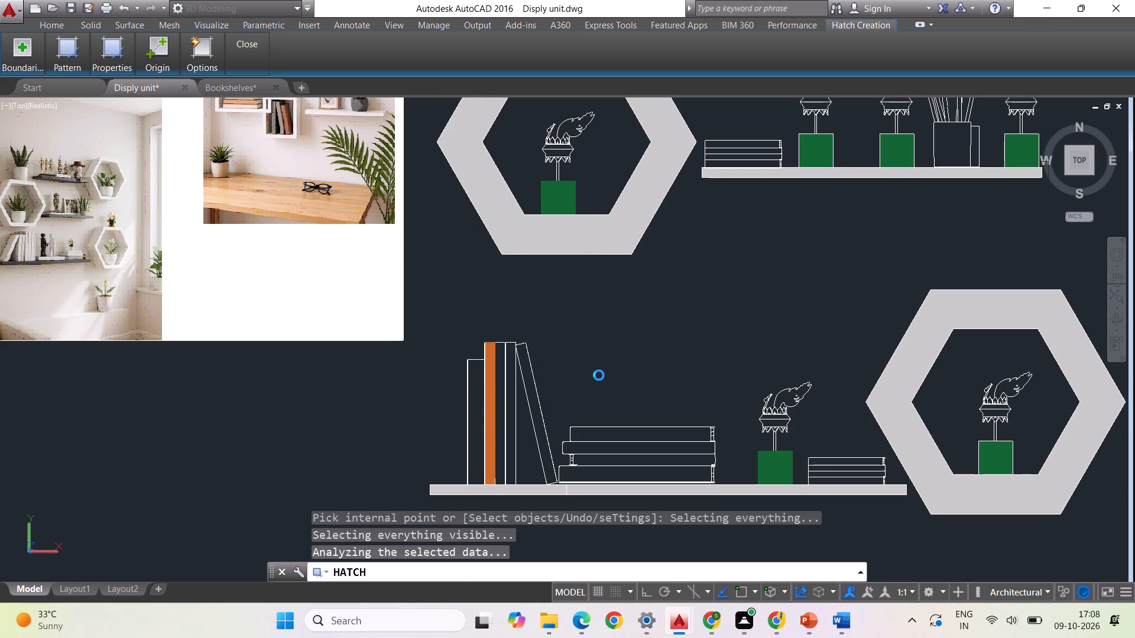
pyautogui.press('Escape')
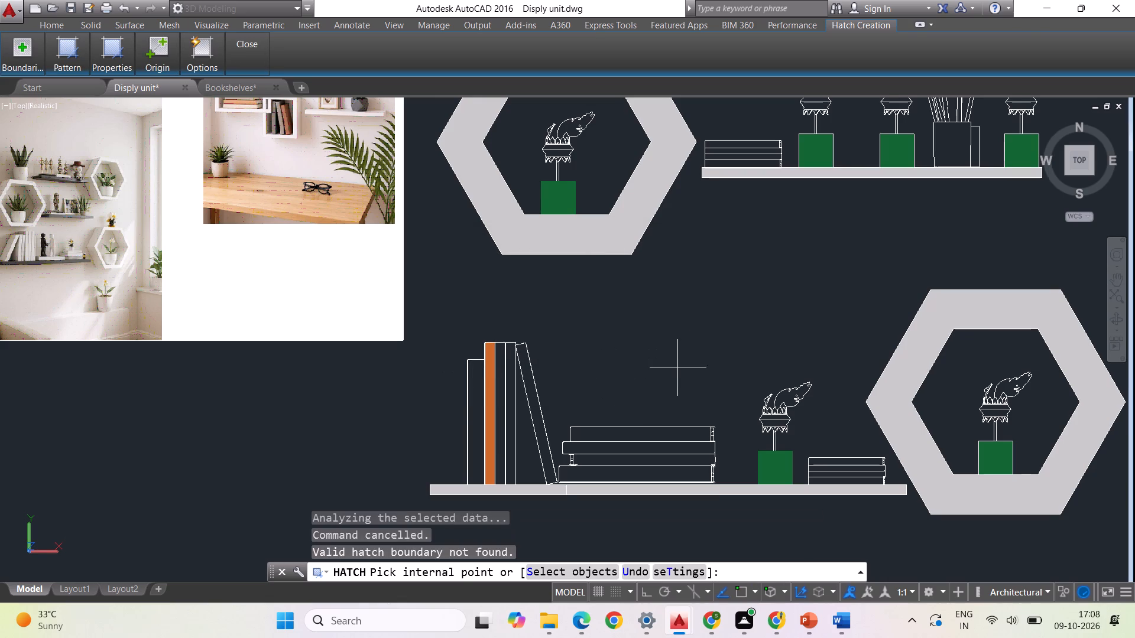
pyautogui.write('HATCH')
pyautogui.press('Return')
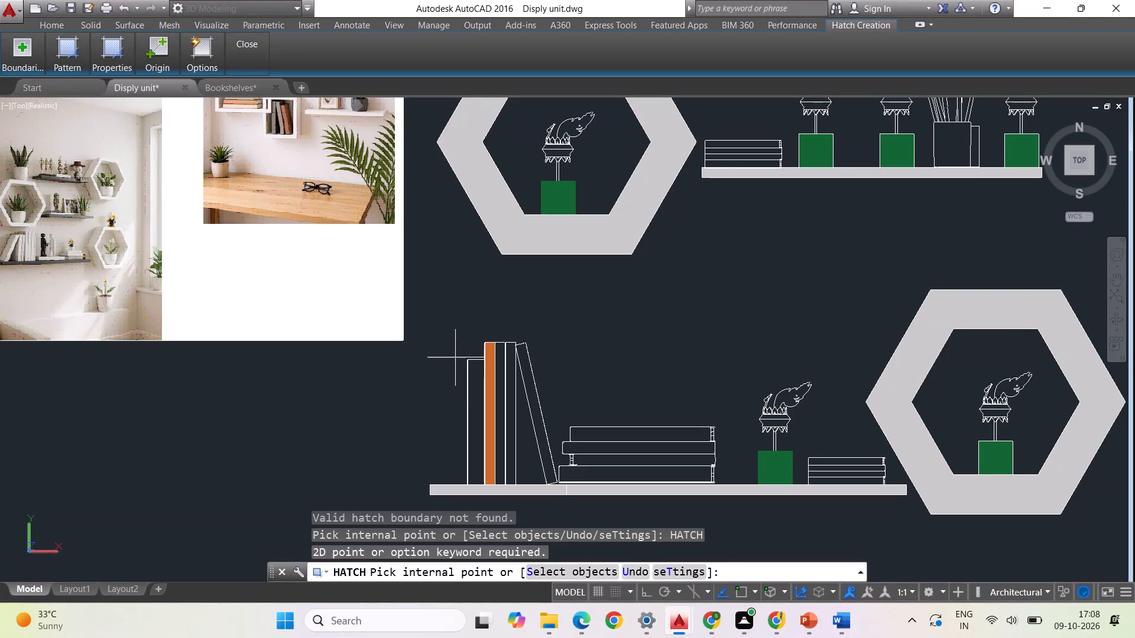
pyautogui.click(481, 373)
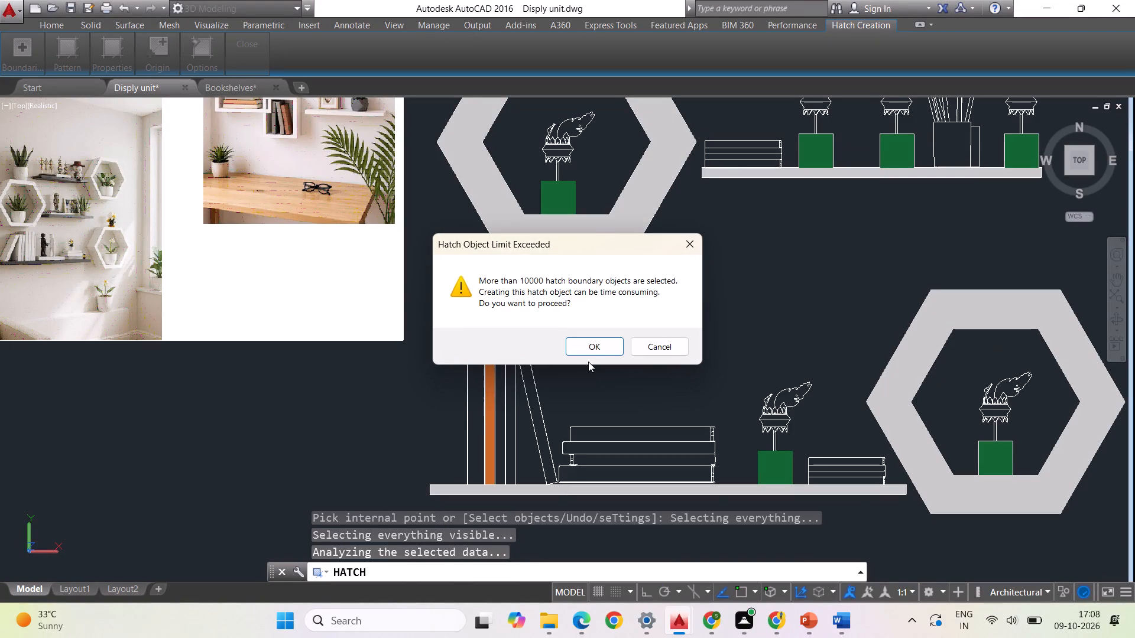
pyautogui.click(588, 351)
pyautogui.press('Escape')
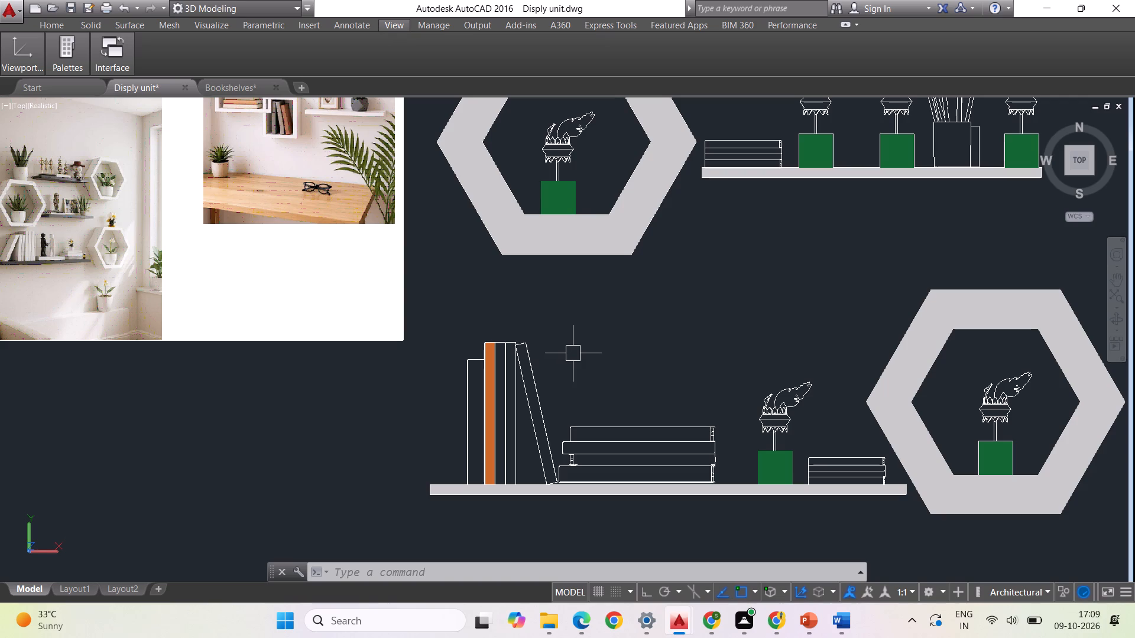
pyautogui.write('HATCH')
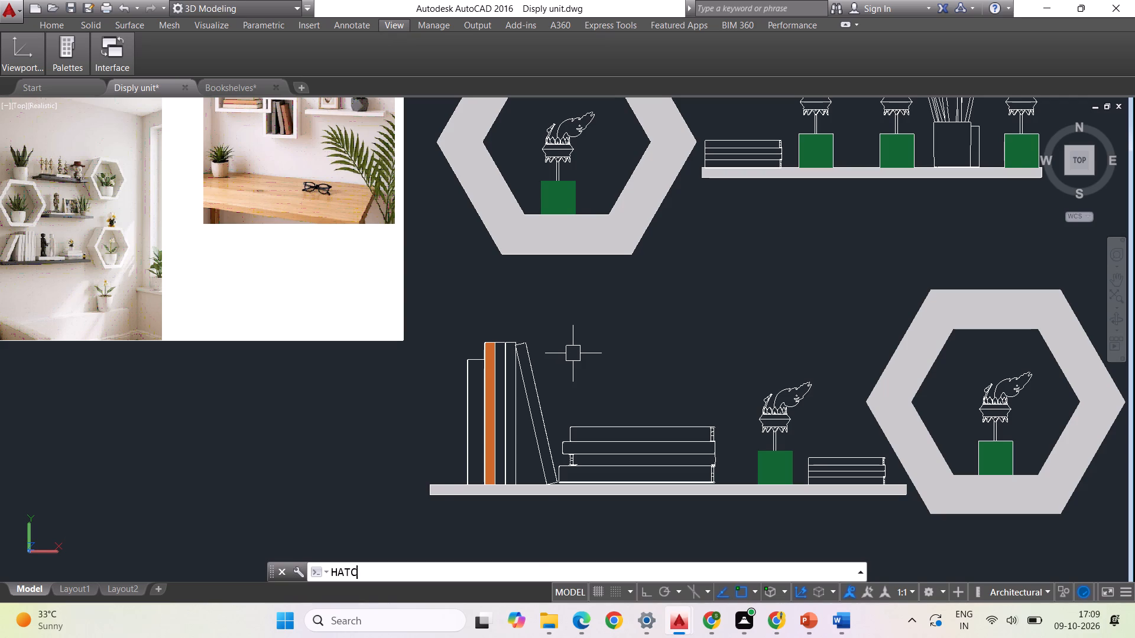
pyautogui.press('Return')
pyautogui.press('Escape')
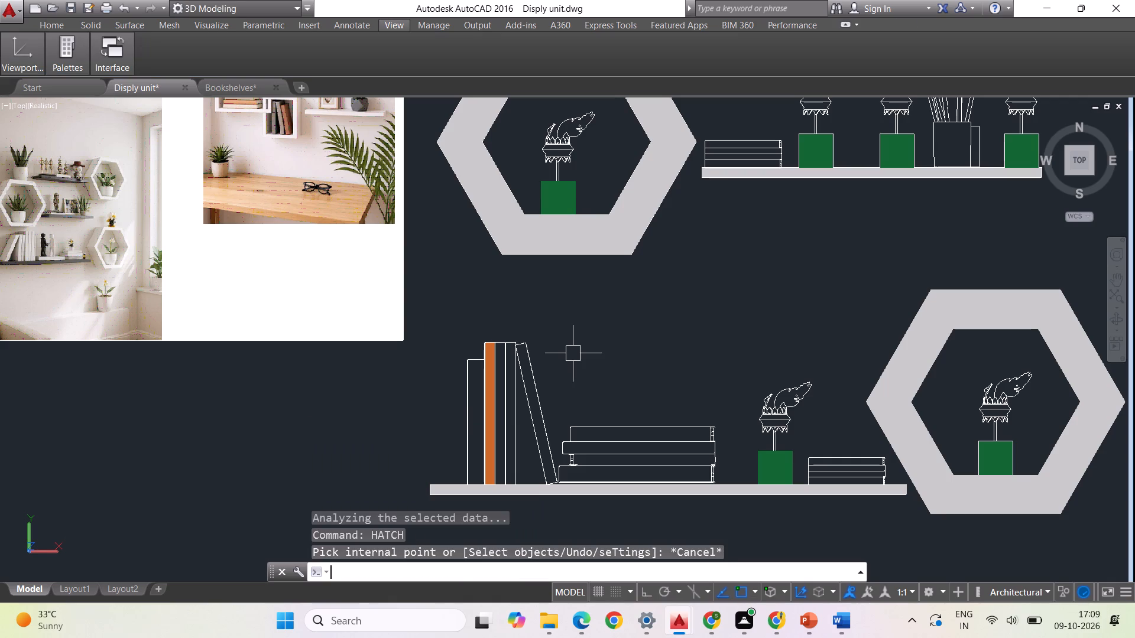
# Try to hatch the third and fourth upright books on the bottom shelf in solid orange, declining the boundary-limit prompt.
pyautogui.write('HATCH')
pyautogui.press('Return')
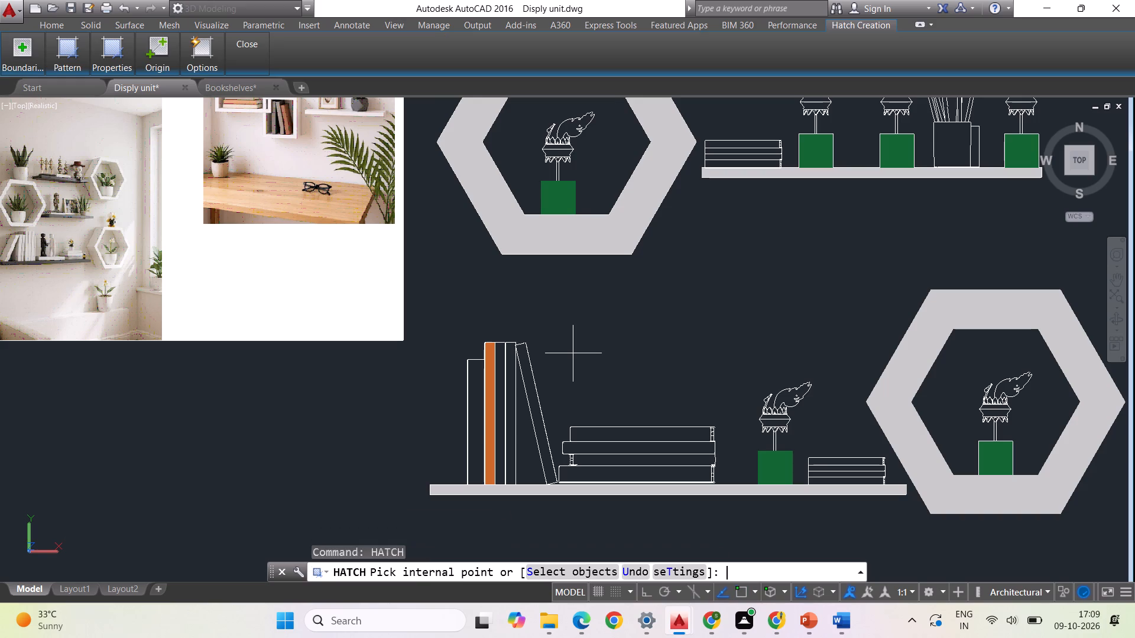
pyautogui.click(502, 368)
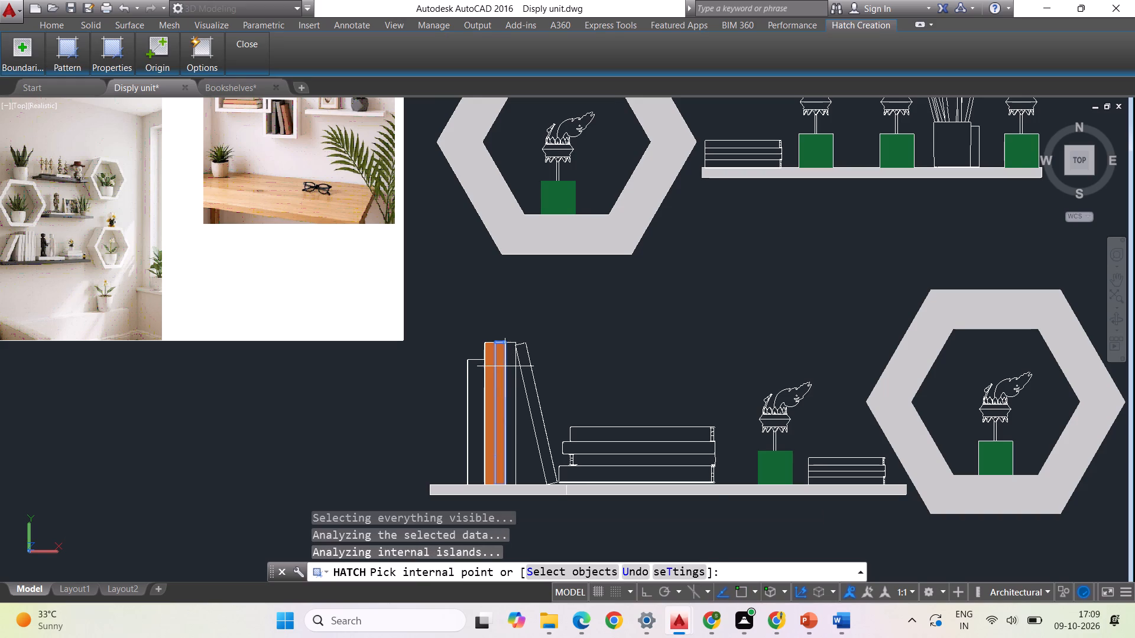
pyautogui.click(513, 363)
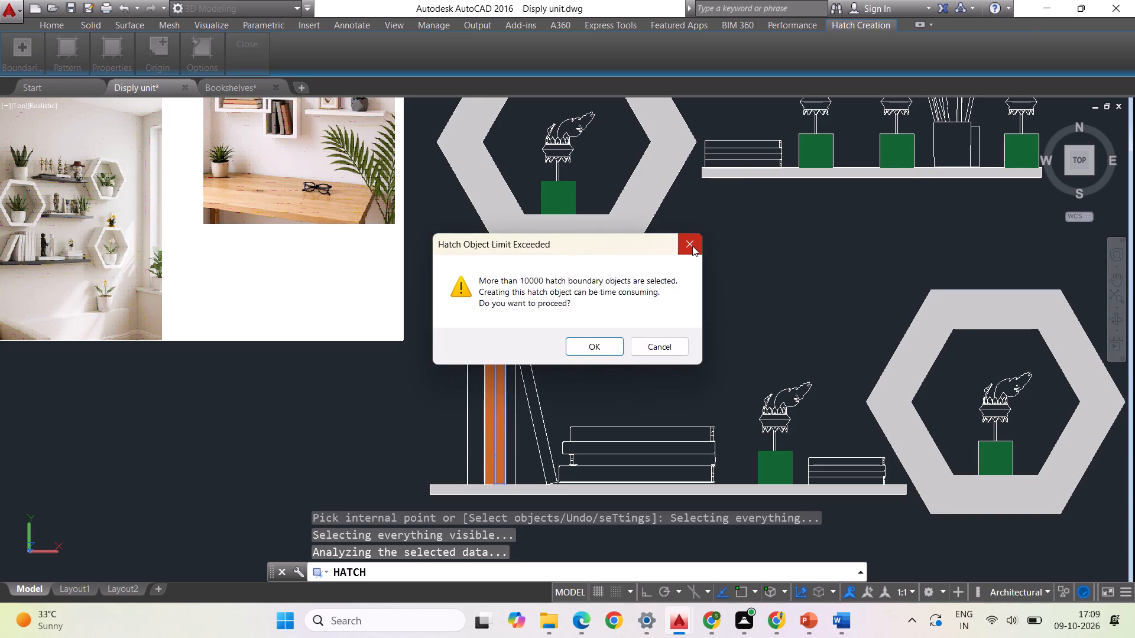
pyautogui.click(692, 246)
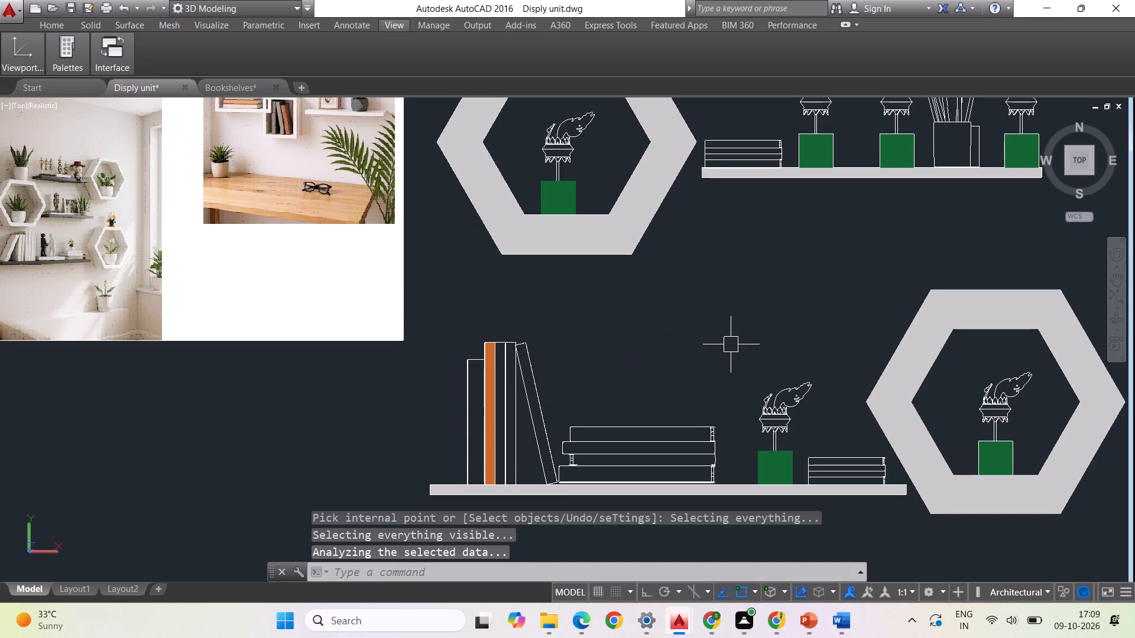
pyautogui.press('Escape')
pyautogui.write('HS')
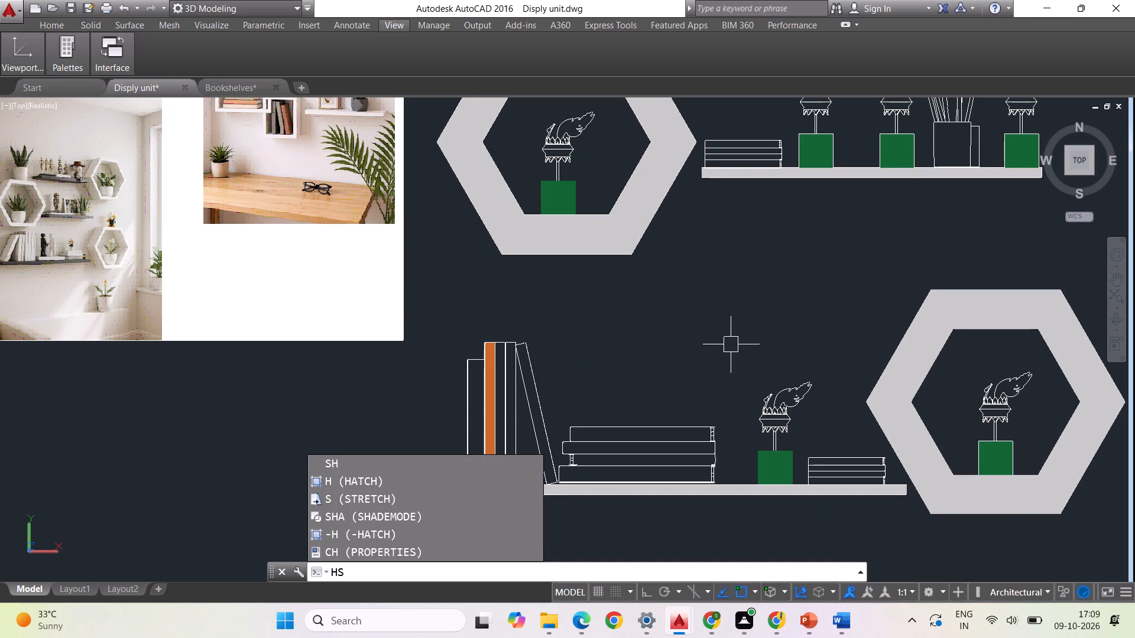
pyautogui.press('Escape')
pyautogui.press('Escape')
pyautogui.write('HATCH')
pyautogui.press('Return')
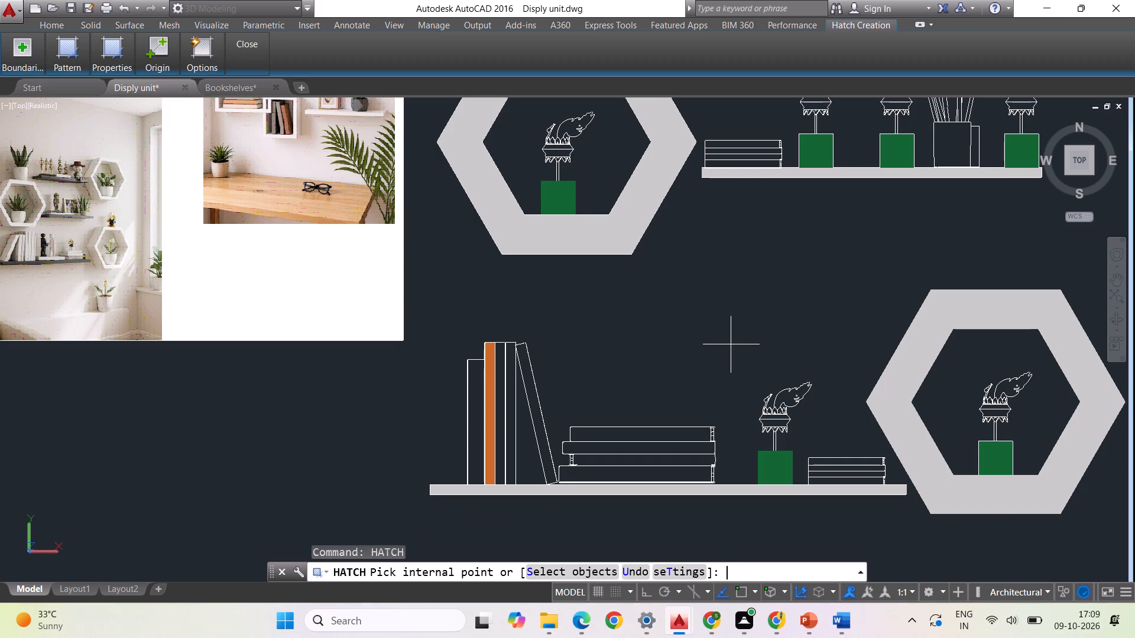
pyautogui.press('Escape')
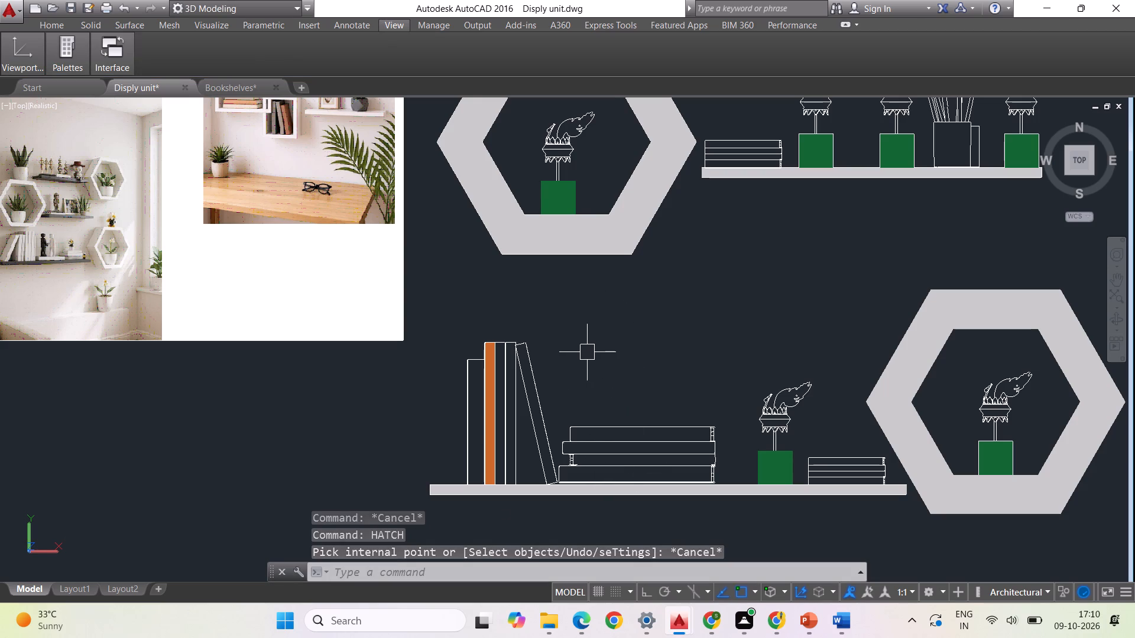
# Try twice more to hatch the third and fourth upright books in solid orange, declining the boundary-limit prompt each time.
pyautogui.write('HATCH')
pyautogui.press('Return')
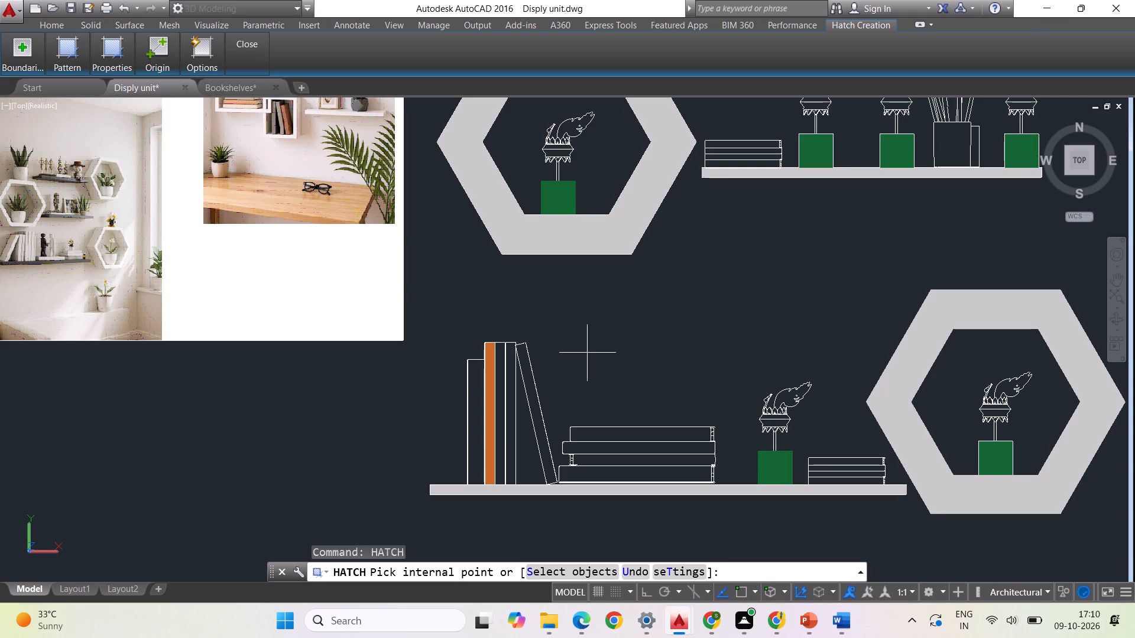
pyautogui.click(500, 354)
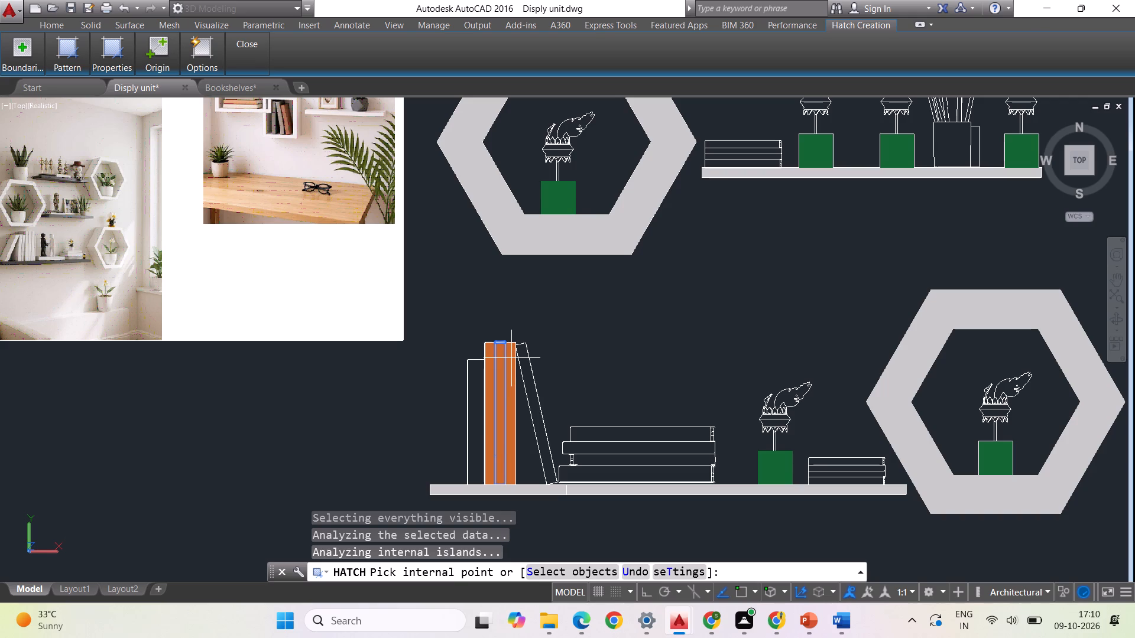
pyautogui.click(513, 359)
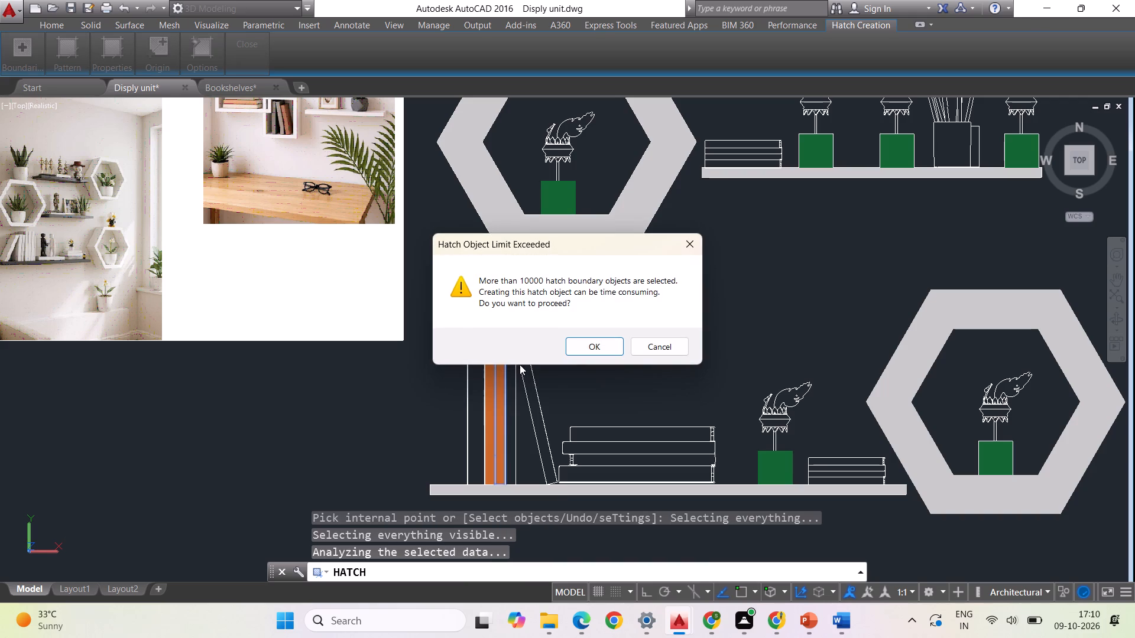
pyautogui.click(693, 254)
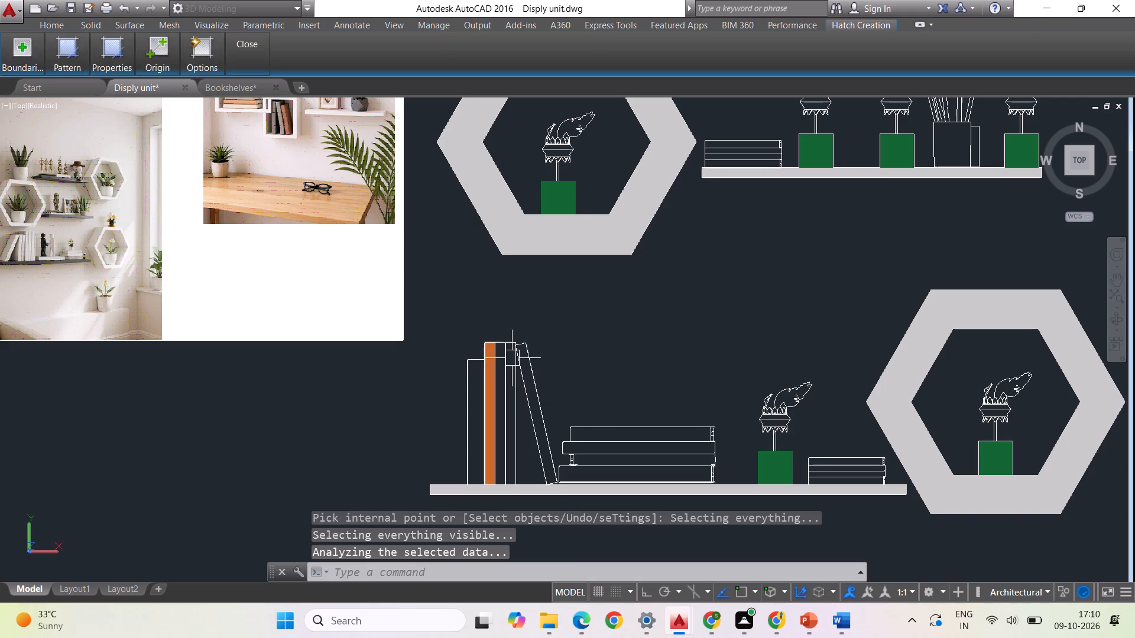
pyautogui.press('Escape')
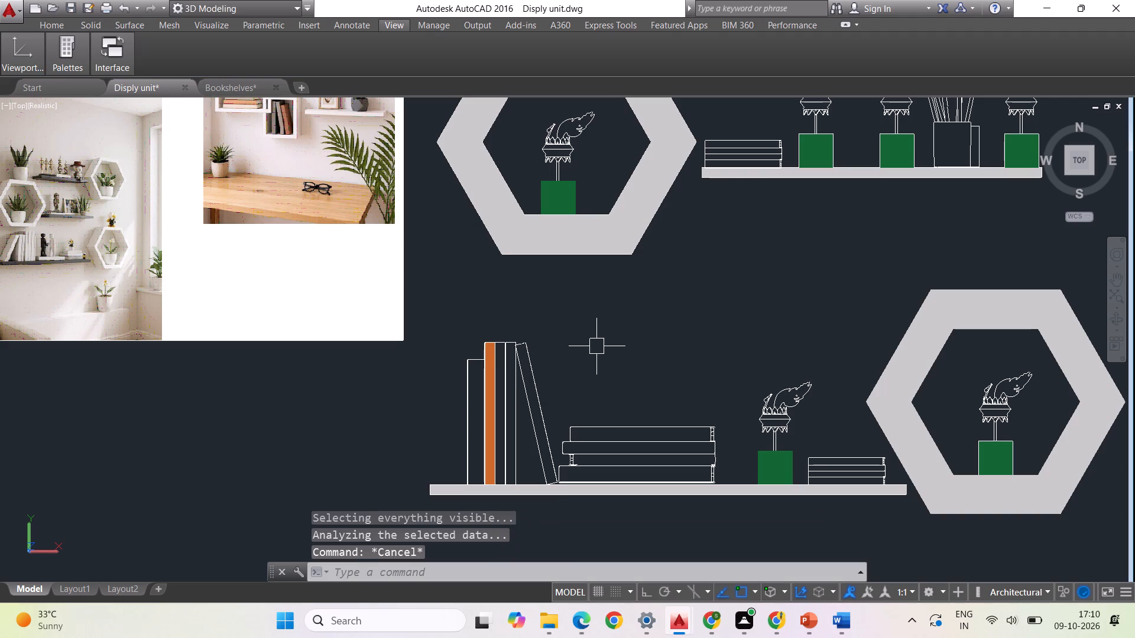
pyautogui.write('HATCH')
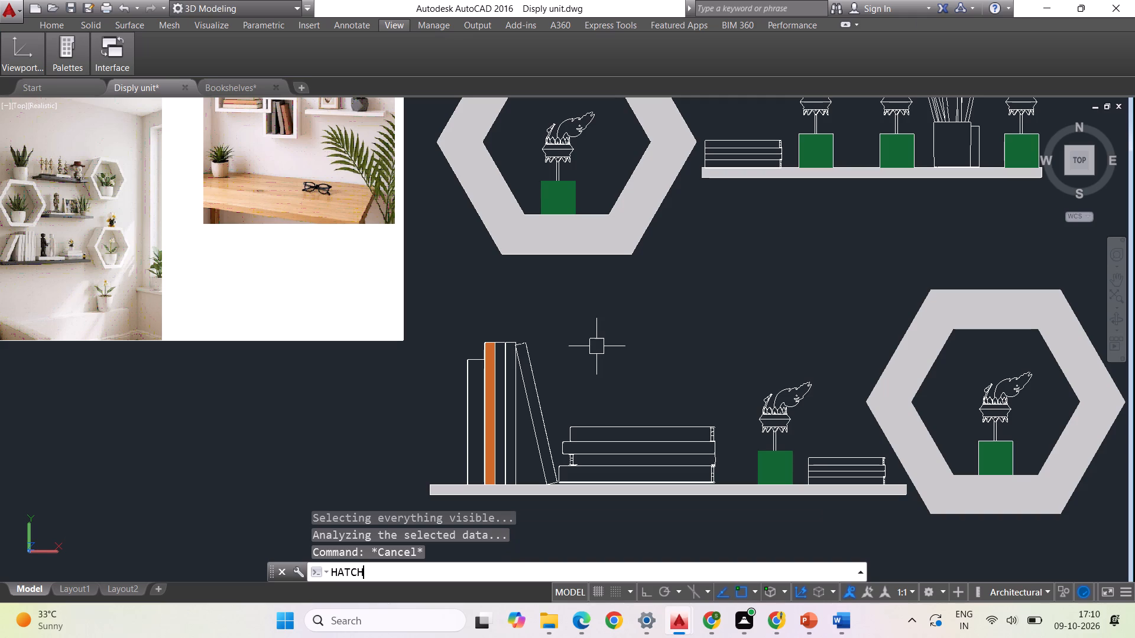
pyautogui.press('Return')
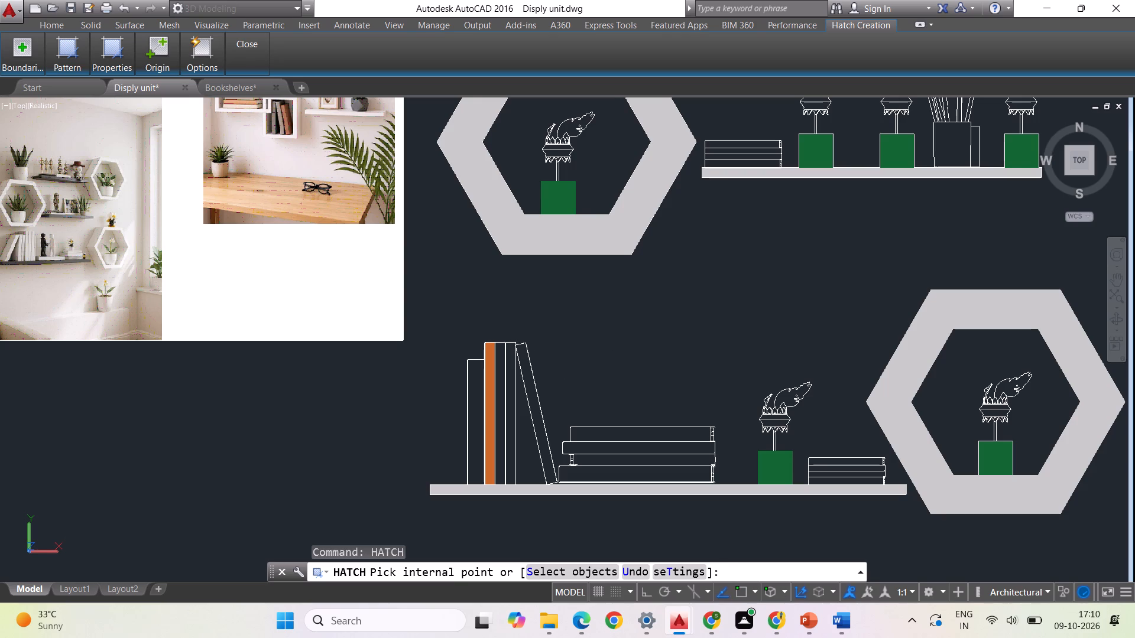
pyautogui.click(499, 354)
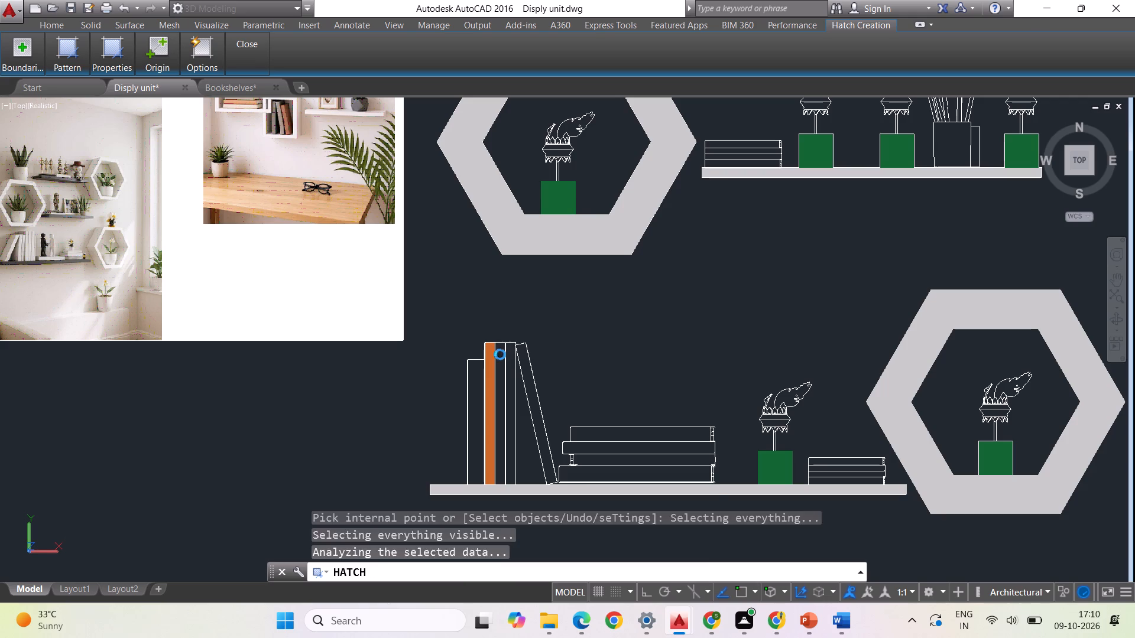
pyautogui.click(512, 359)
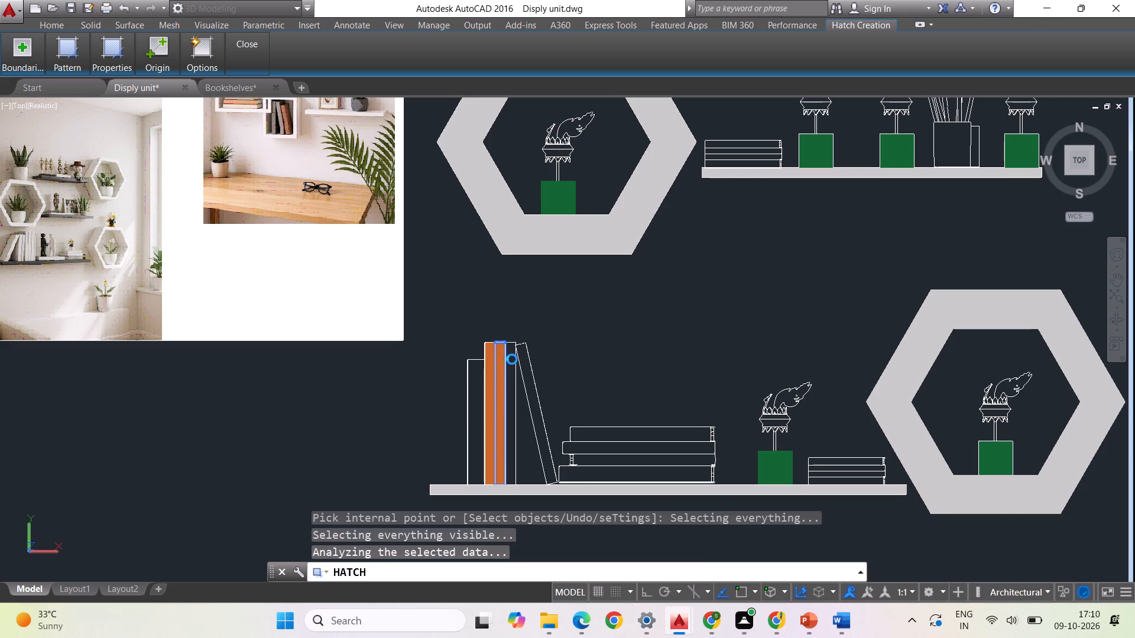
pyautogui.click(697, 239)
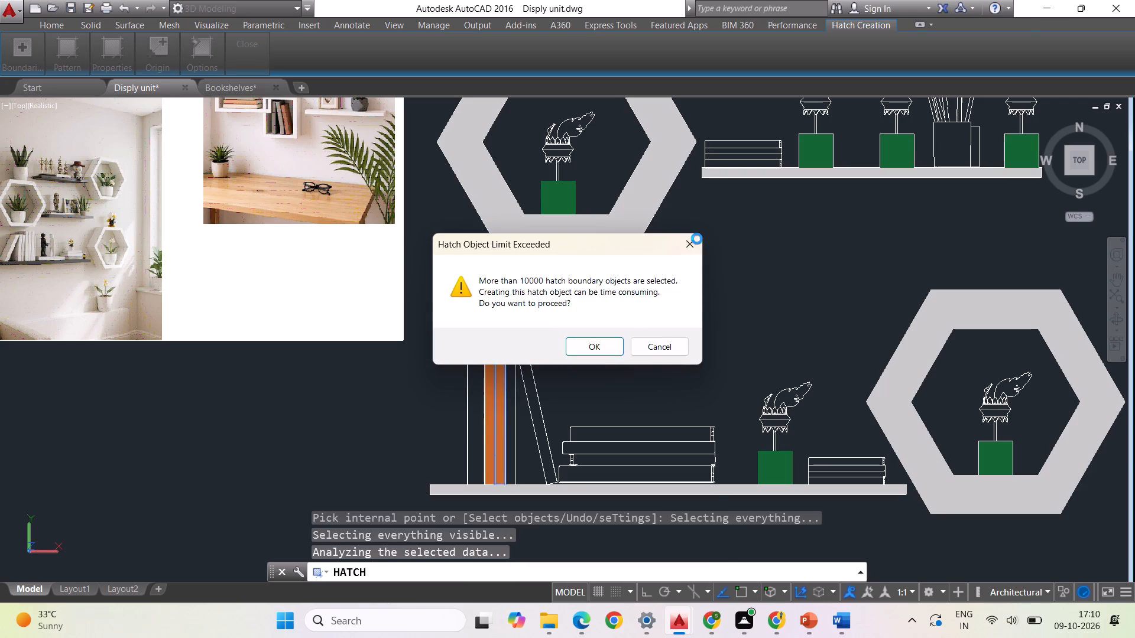
# Hatch the third upright book on the bottom shelf in solid orange and try the fourth, proceeding past the boundary-limit prompt.
pyautogui.scroll(-1, 472, 372)
pyautogui.scroll(2, 493, 392)
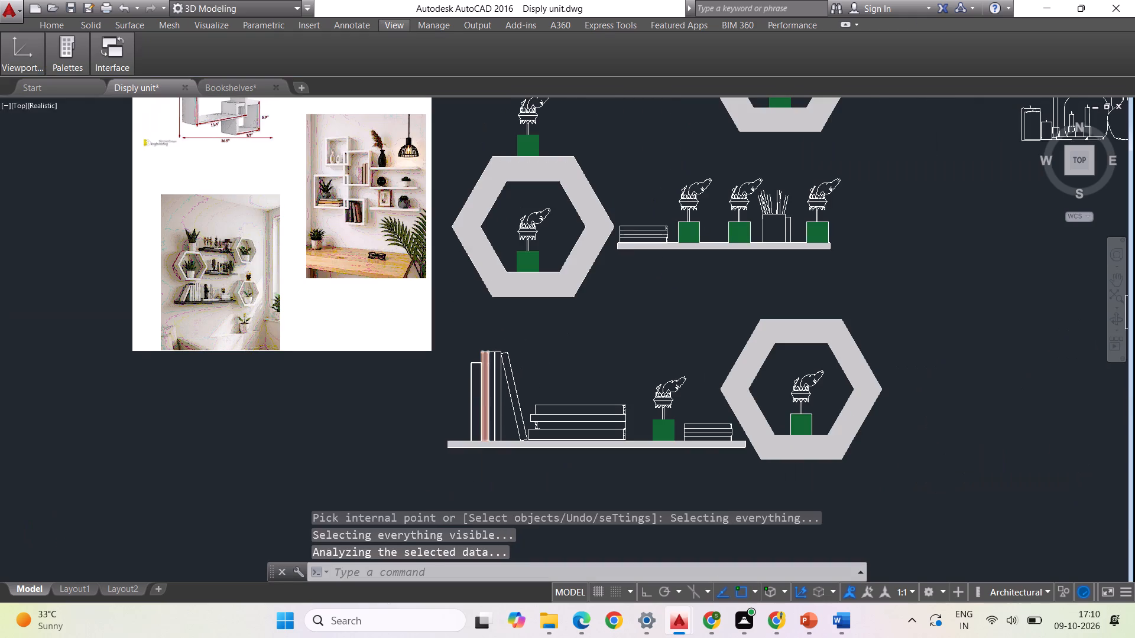
pyautogui.write('HA')
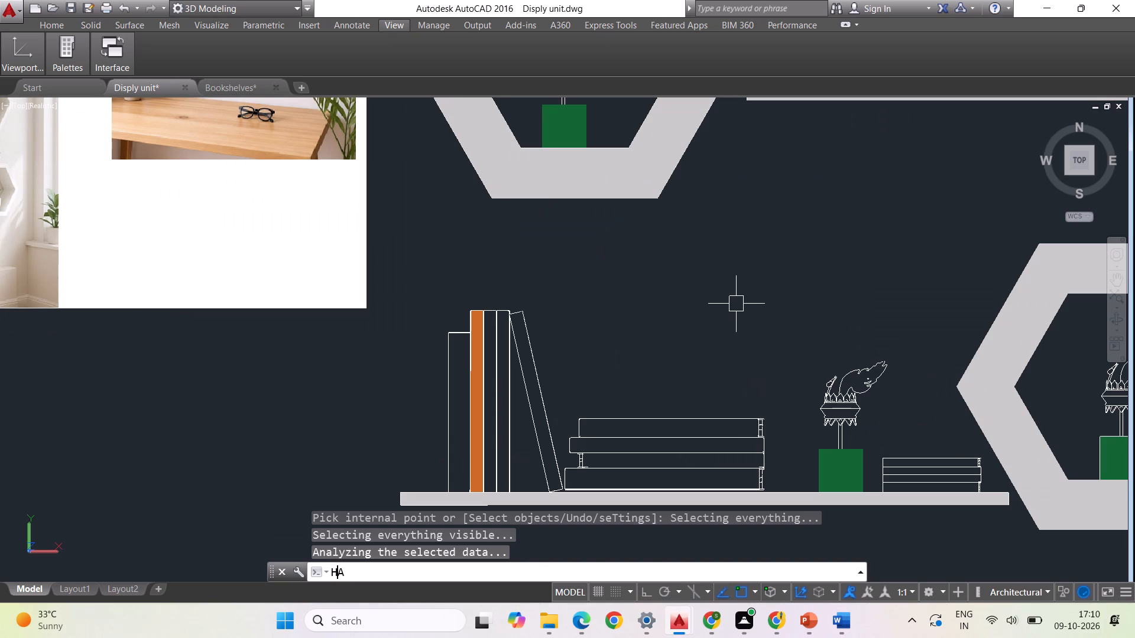
pyautogui.write('TCH')
pyautogui.press('Return')
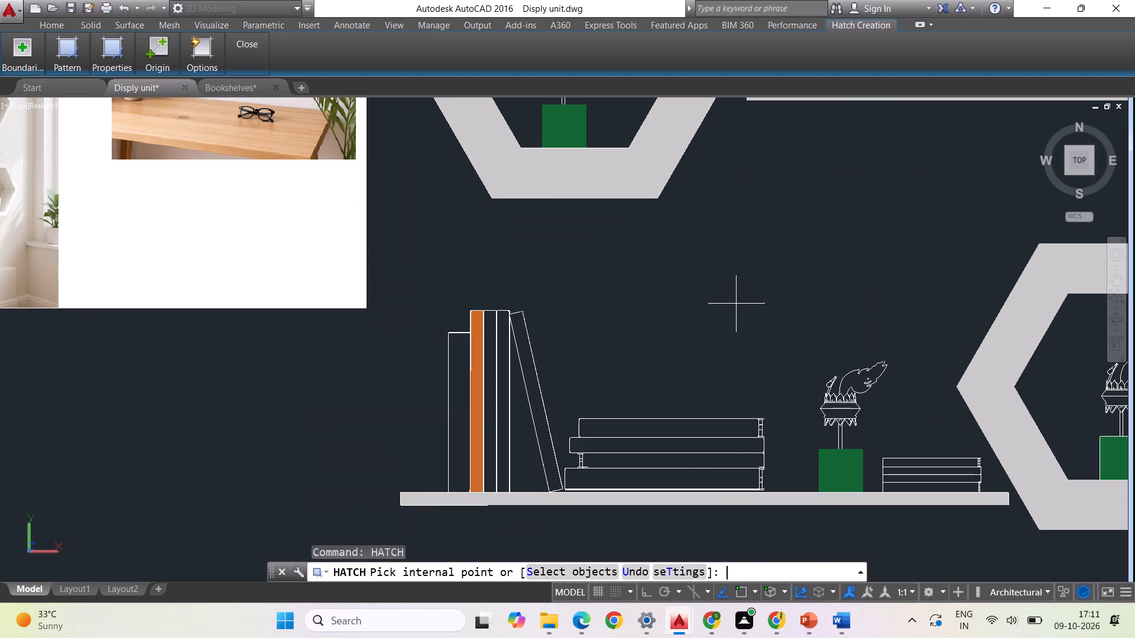
pyautogui.click(491, 320)
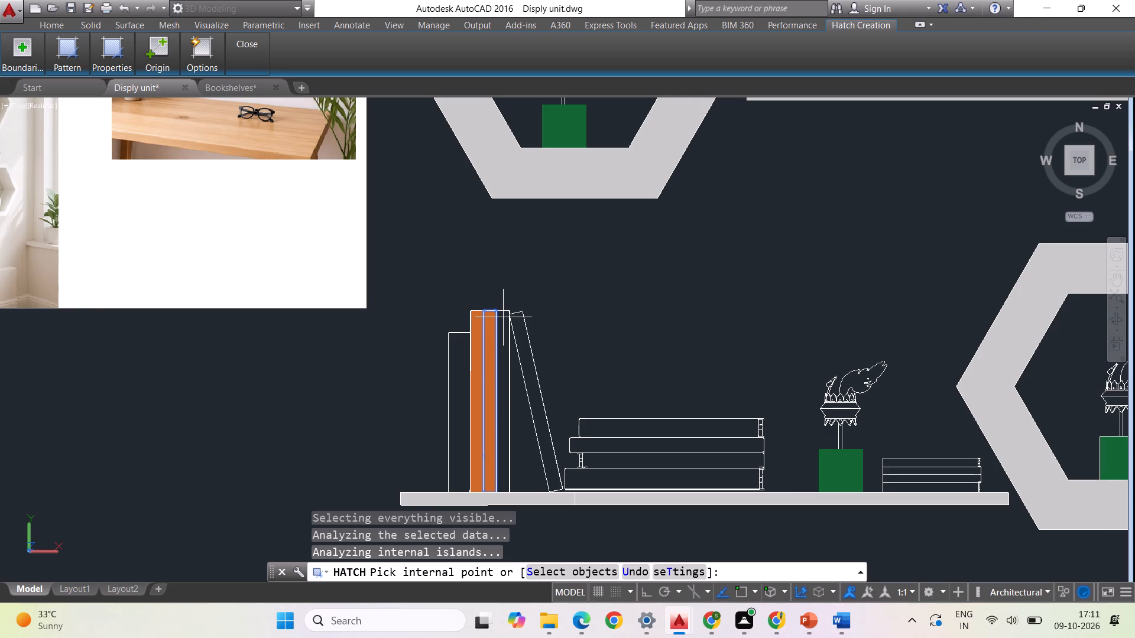
pyautogui.click(504, 318)
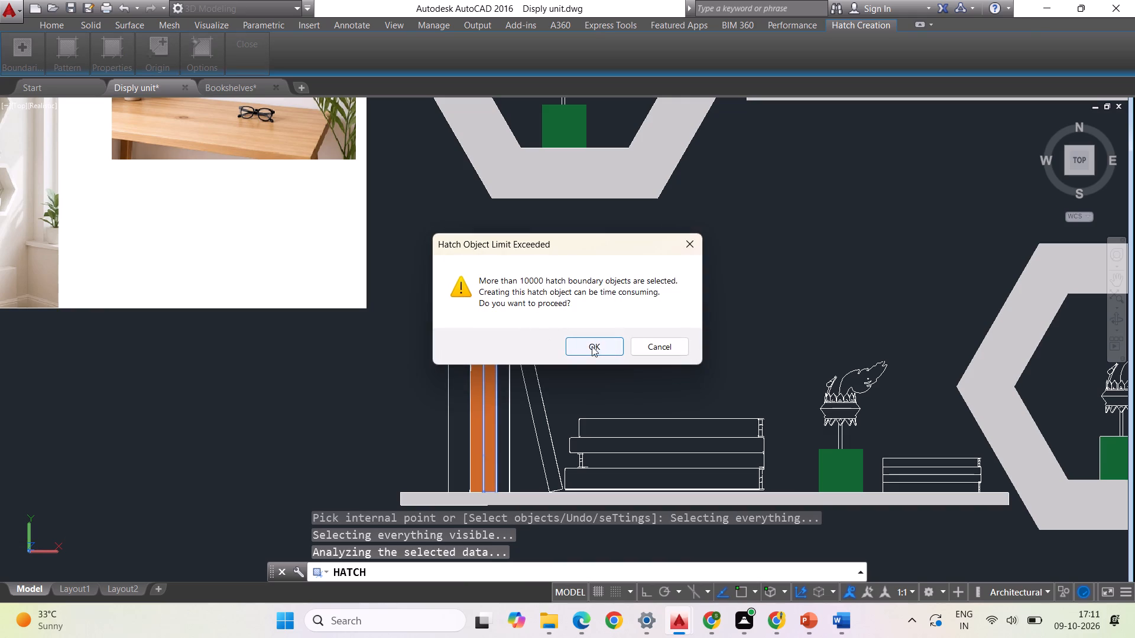
pyautogui.click(596, 347)
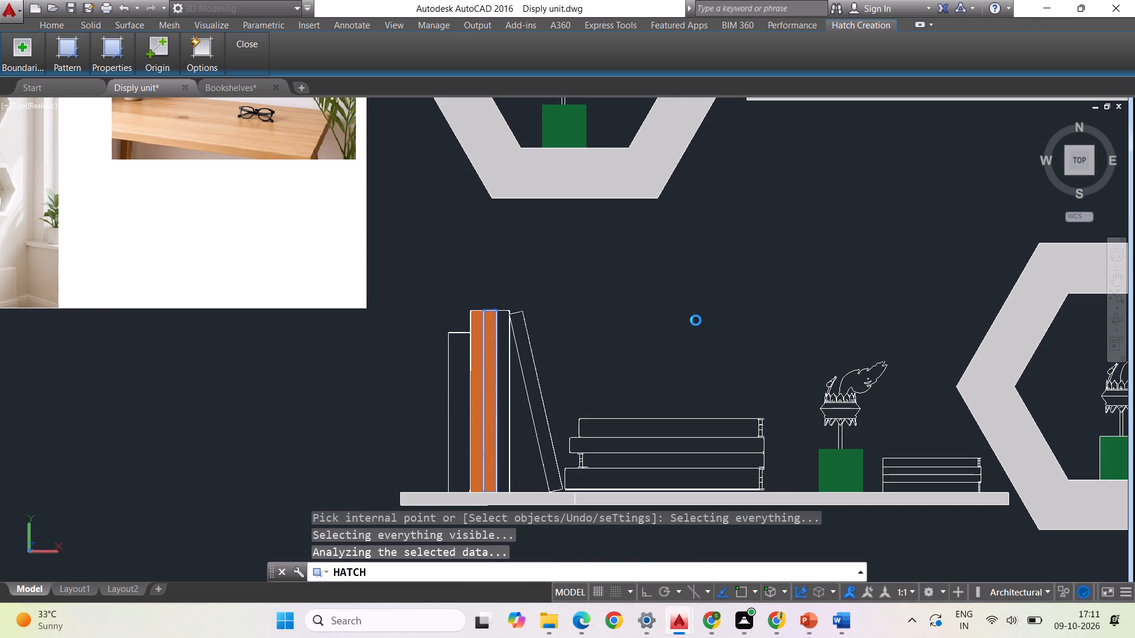
pyautogui.press('Escape')
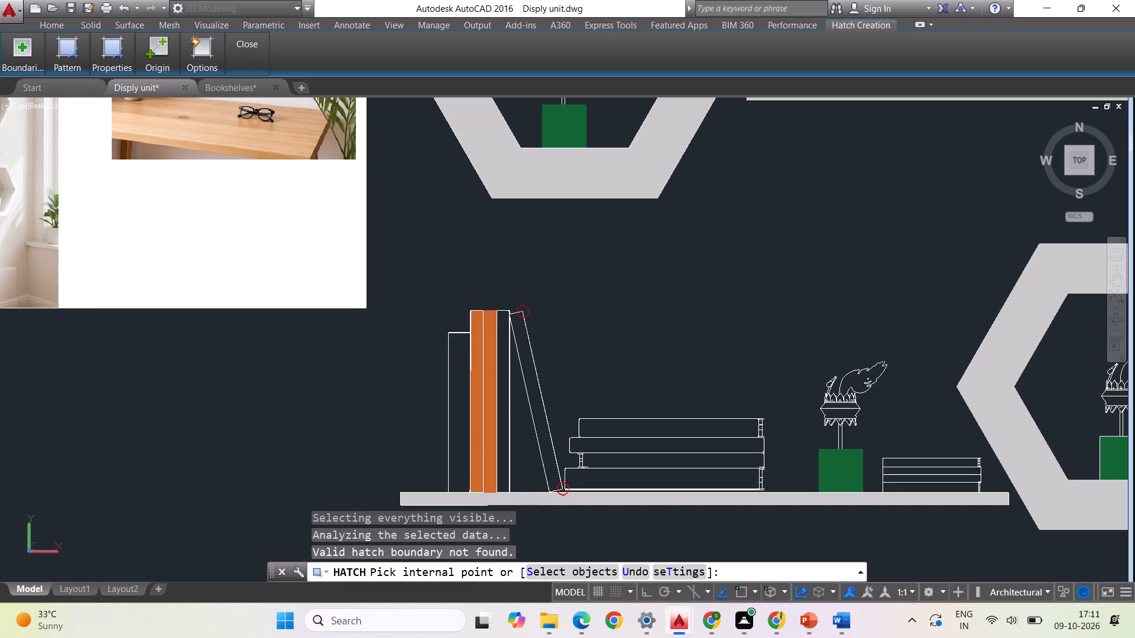
# Hatch the fourth upright book on the bottom shelf in solid orange and try the leaning book, proceeding past the boundary-limit prompt.
pyautogui.scroll(-1, 631, 320)
pyautogui.scroll(-1, 463, 379)
pyautogui.scroll(2, 585, 357)
pyautogui.scroll(1, 438, 350)
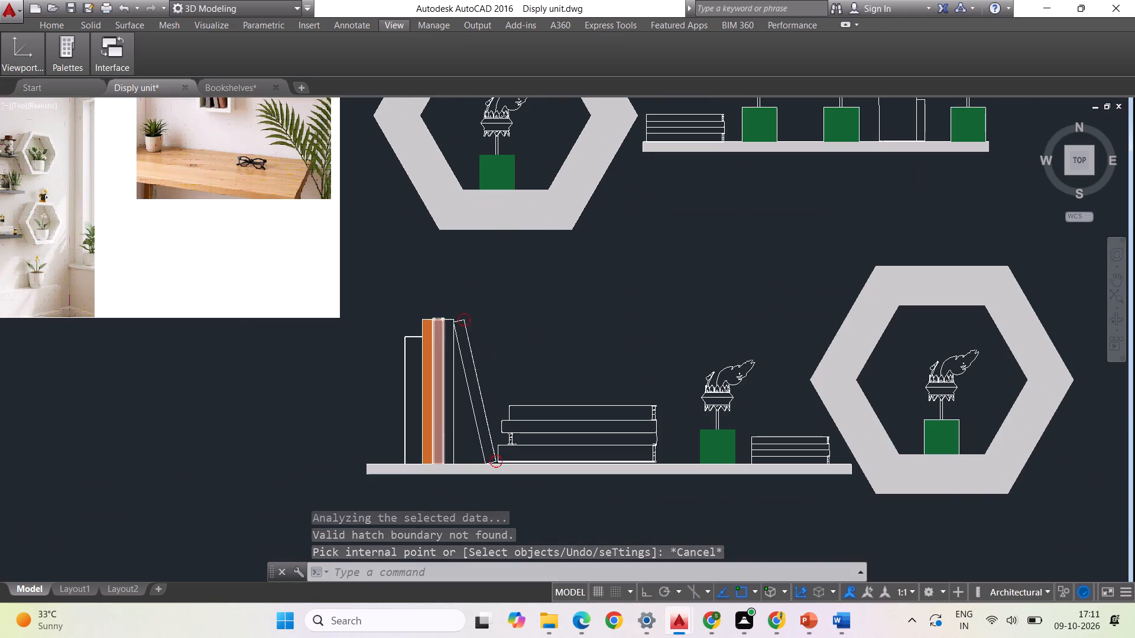
pyautogui.write('HATCH')
pyautogui.press('Return')
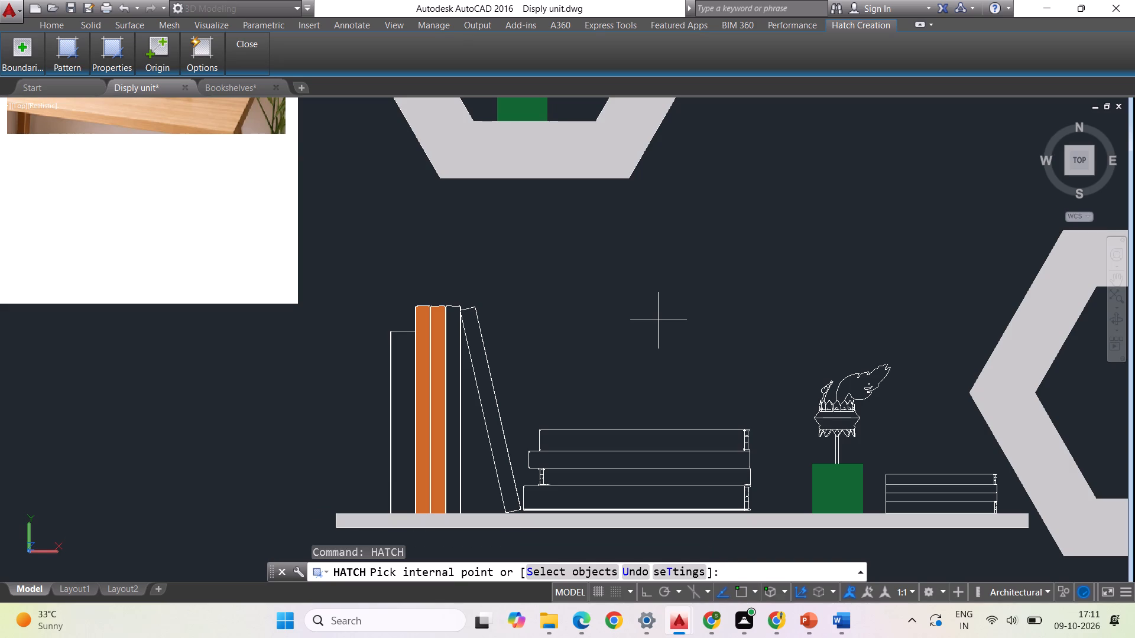
pyautogui.click(453, 320)
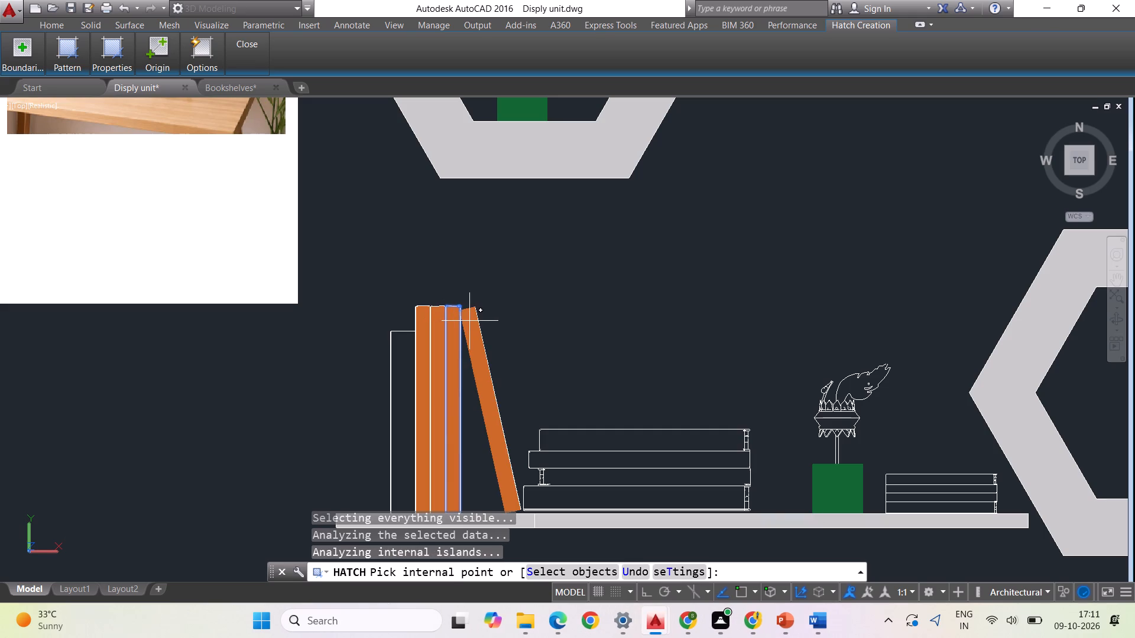
pyautogui.click(471, 321)
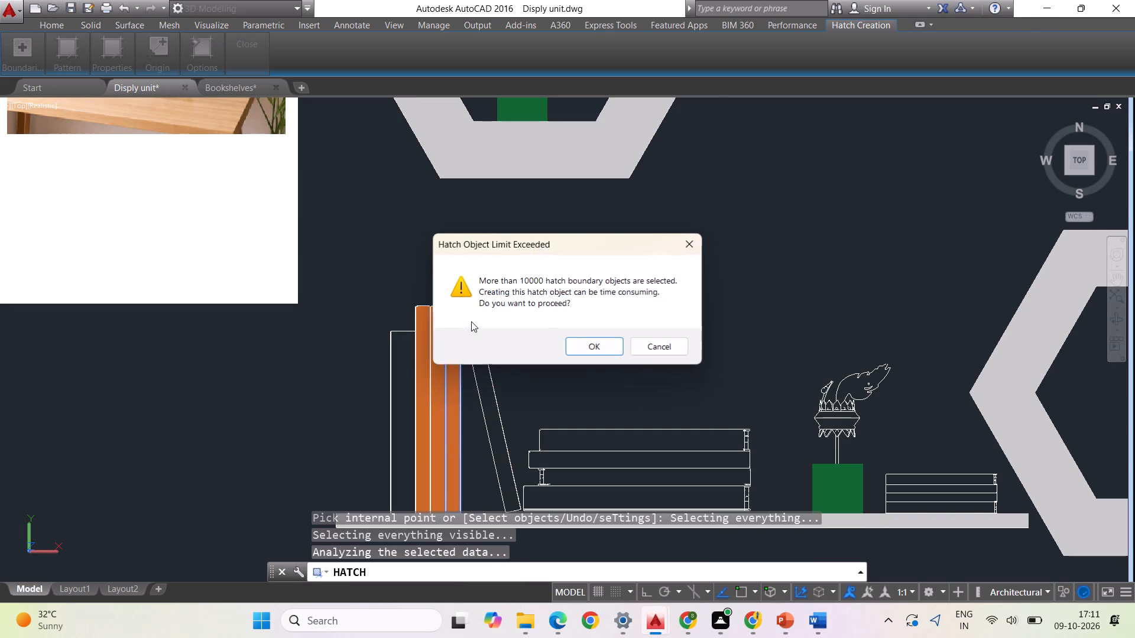
pyautogui.click(588, 347)
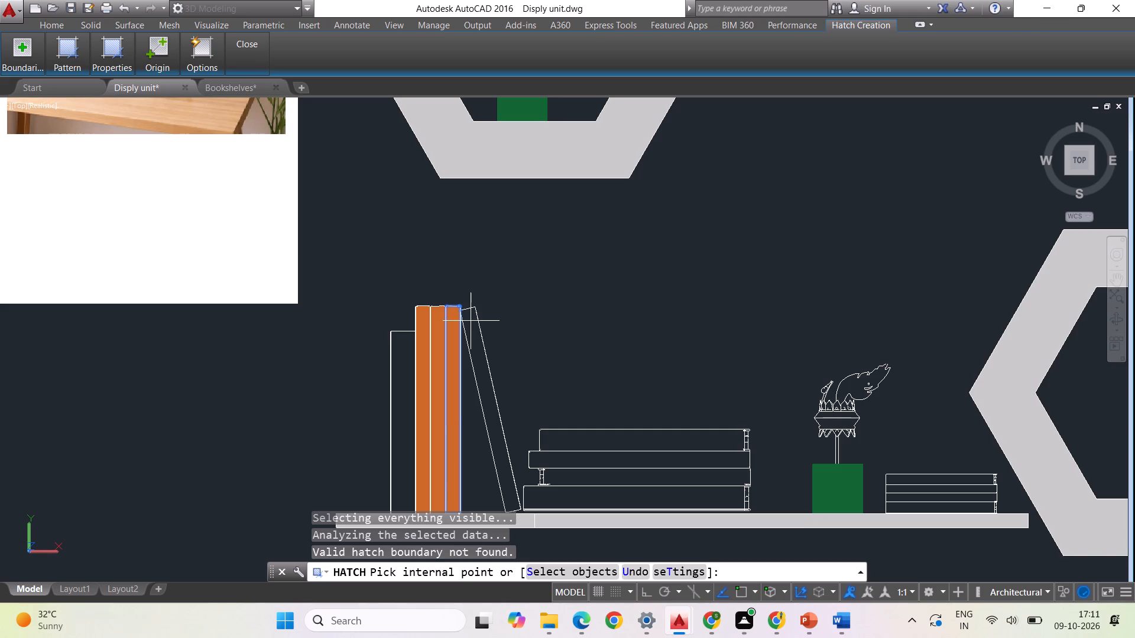
pyautogui.press('Escape')
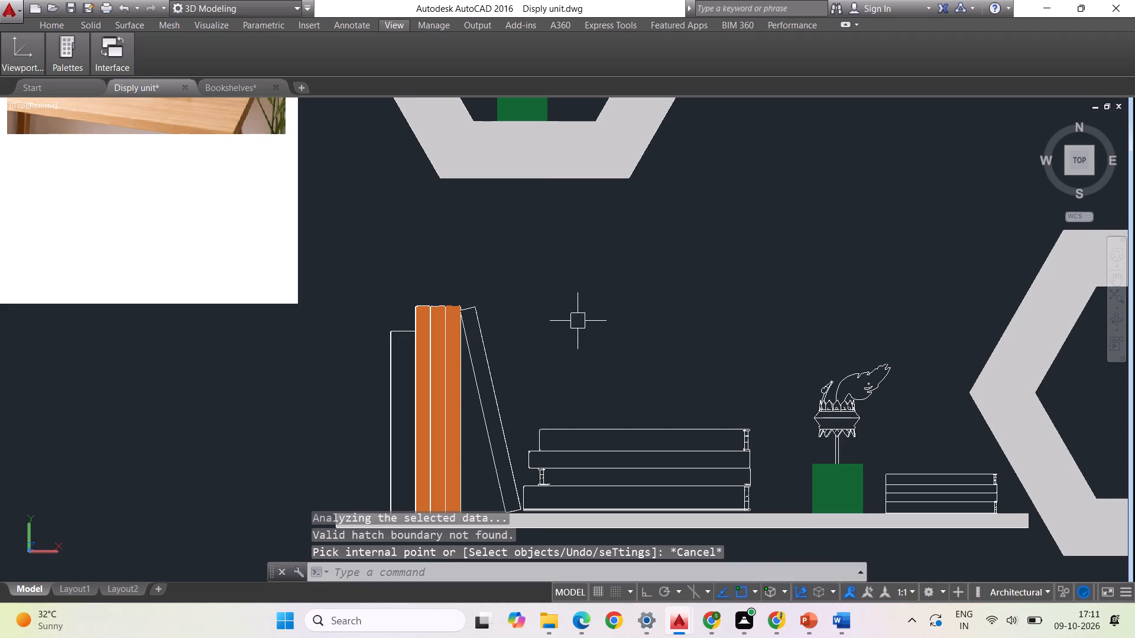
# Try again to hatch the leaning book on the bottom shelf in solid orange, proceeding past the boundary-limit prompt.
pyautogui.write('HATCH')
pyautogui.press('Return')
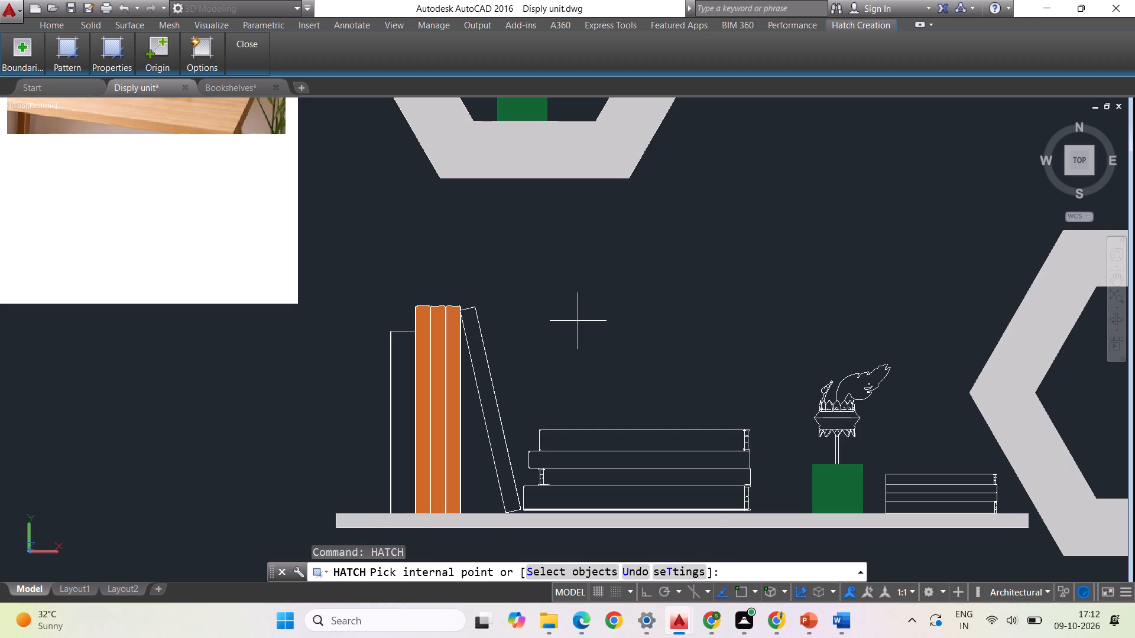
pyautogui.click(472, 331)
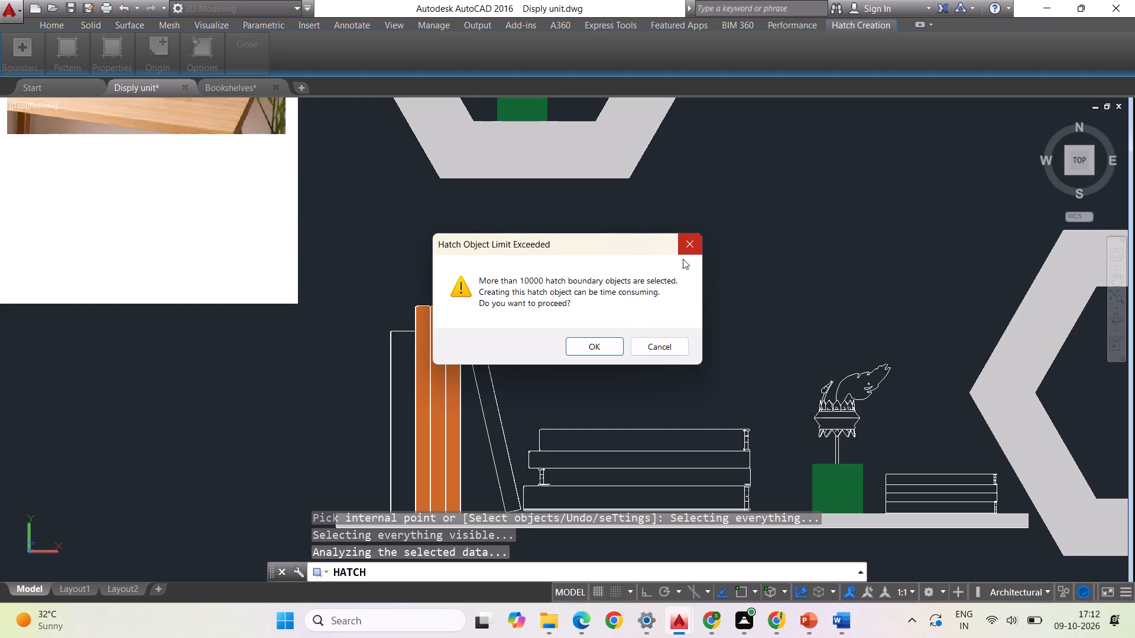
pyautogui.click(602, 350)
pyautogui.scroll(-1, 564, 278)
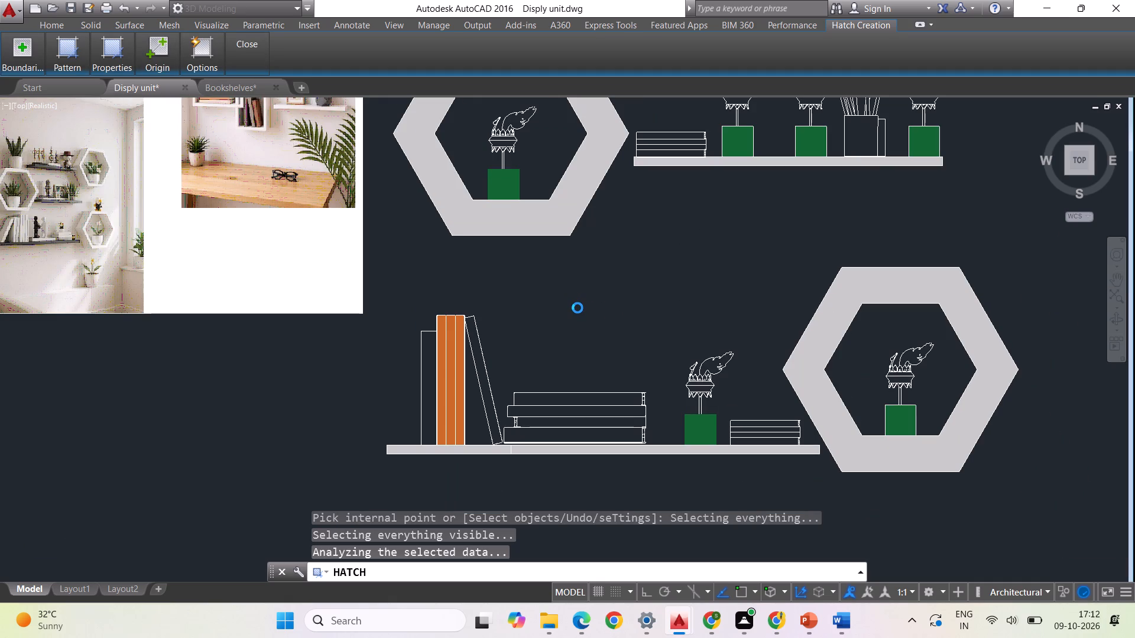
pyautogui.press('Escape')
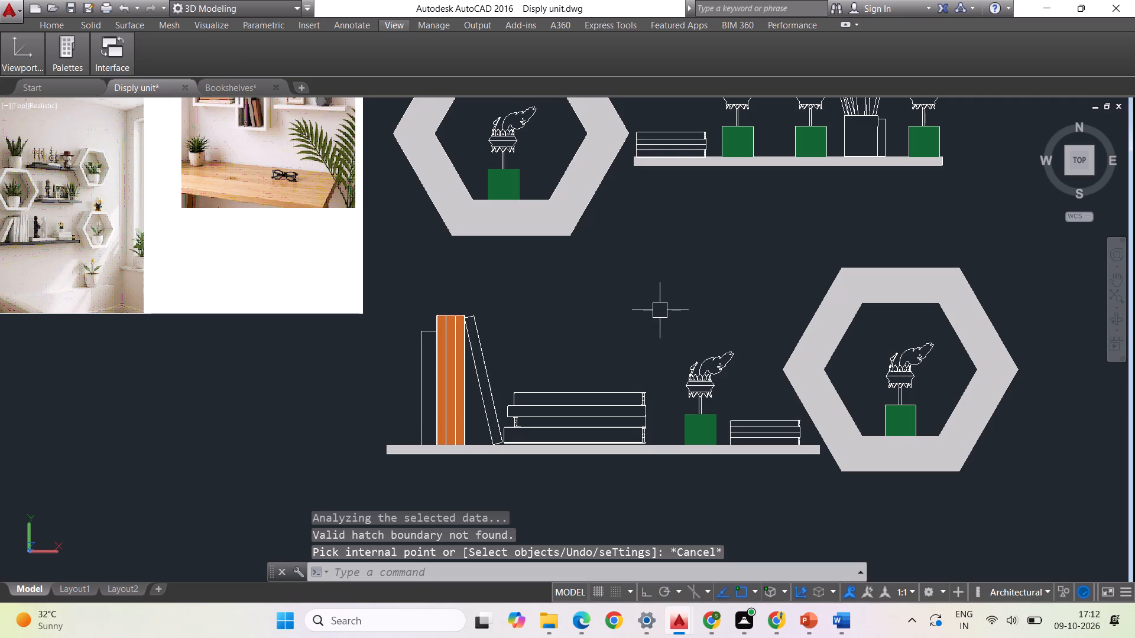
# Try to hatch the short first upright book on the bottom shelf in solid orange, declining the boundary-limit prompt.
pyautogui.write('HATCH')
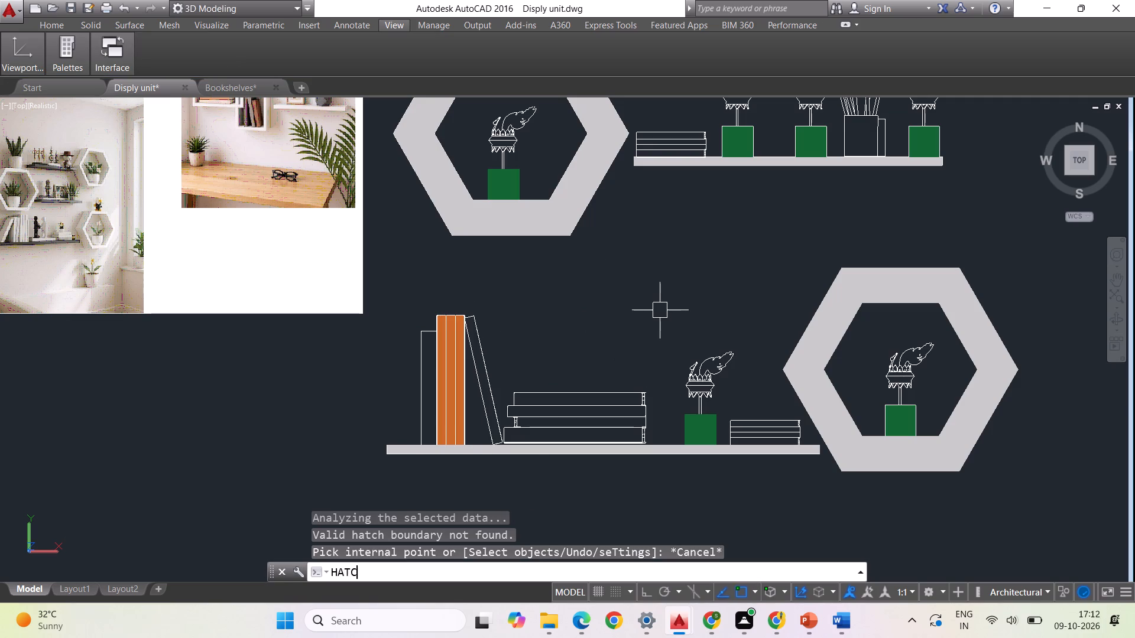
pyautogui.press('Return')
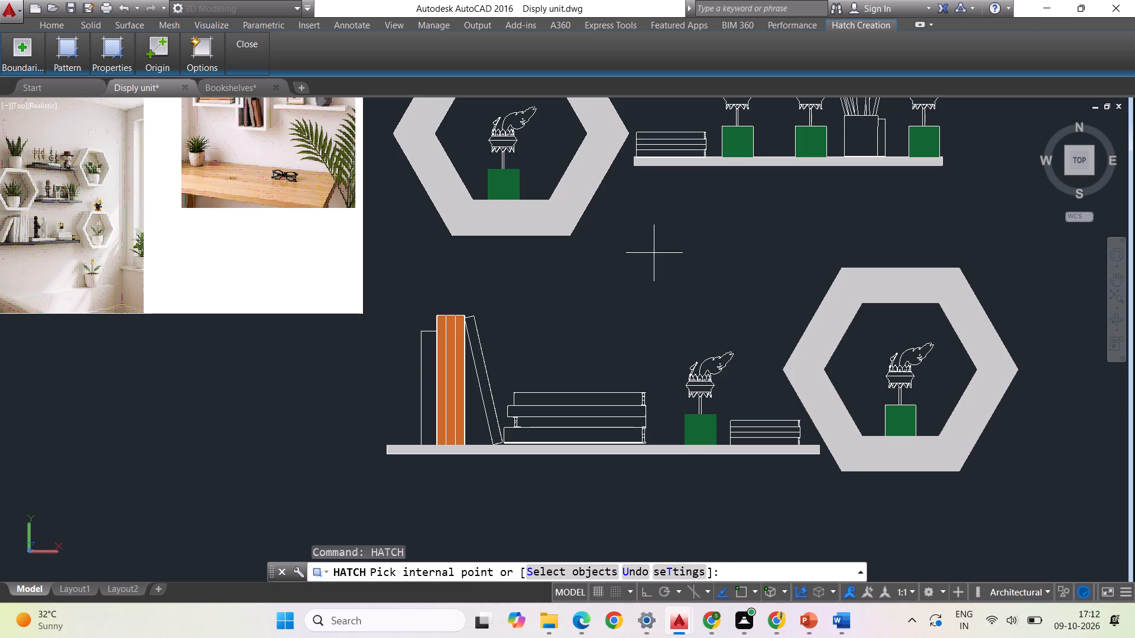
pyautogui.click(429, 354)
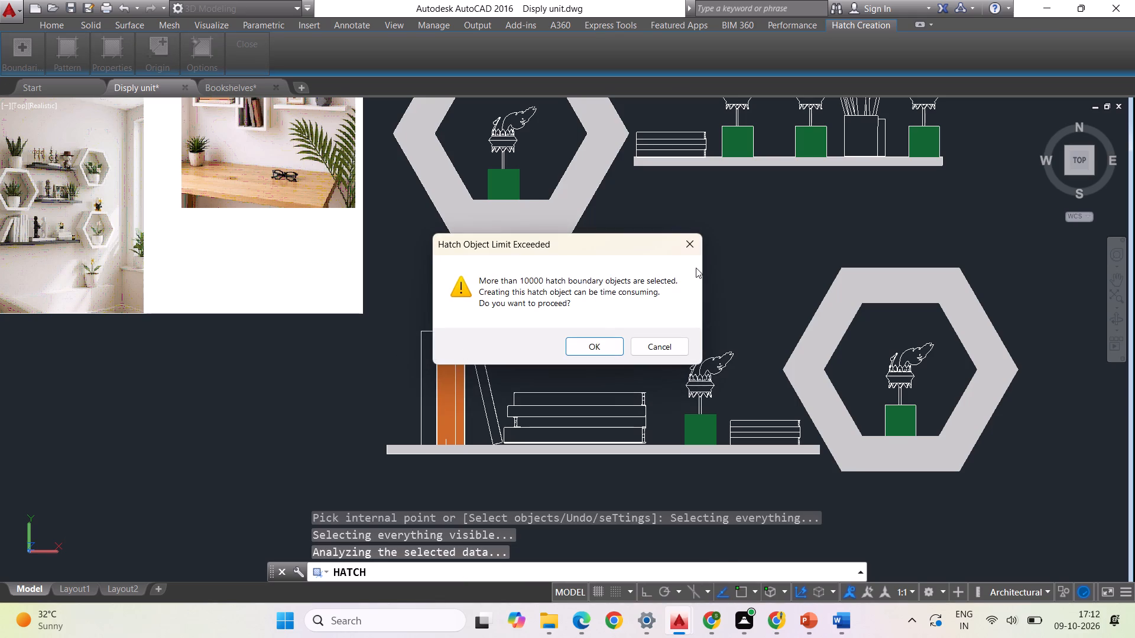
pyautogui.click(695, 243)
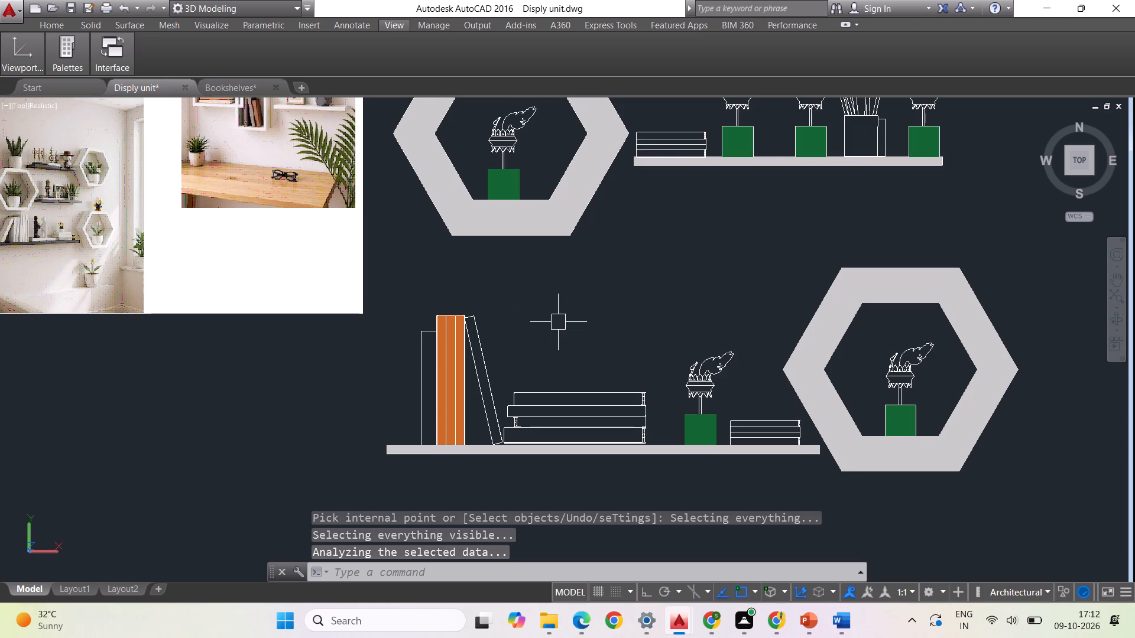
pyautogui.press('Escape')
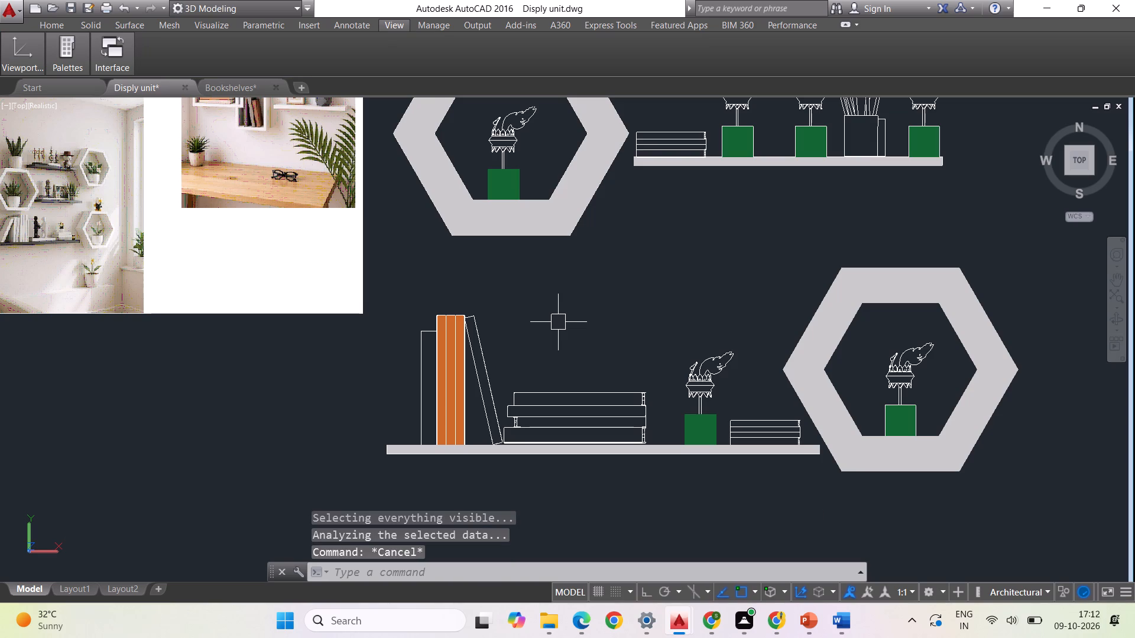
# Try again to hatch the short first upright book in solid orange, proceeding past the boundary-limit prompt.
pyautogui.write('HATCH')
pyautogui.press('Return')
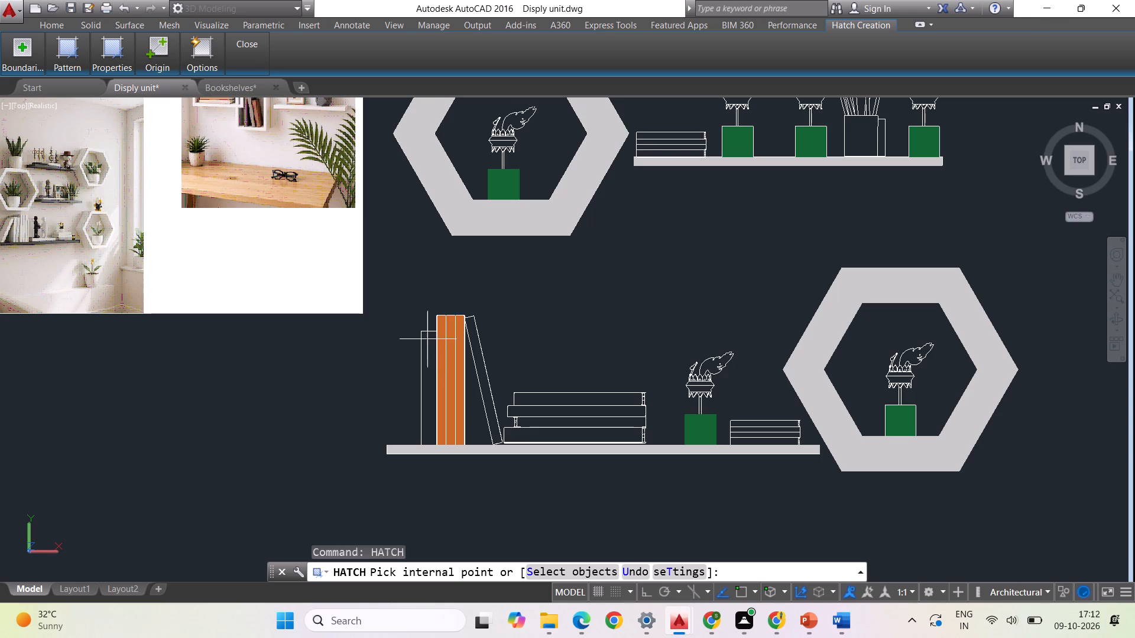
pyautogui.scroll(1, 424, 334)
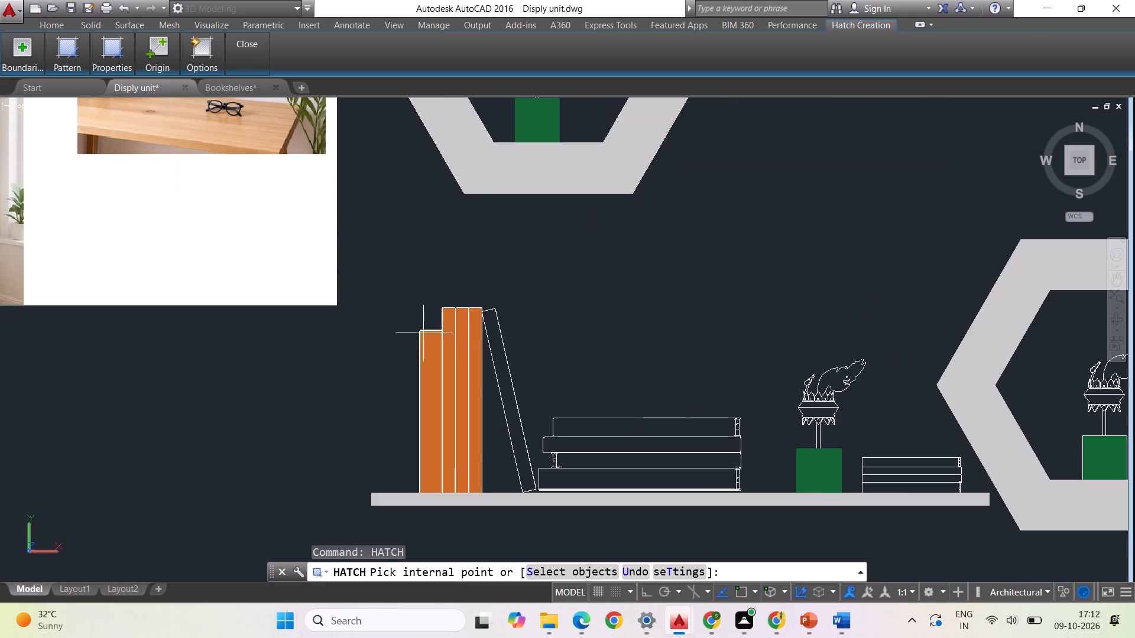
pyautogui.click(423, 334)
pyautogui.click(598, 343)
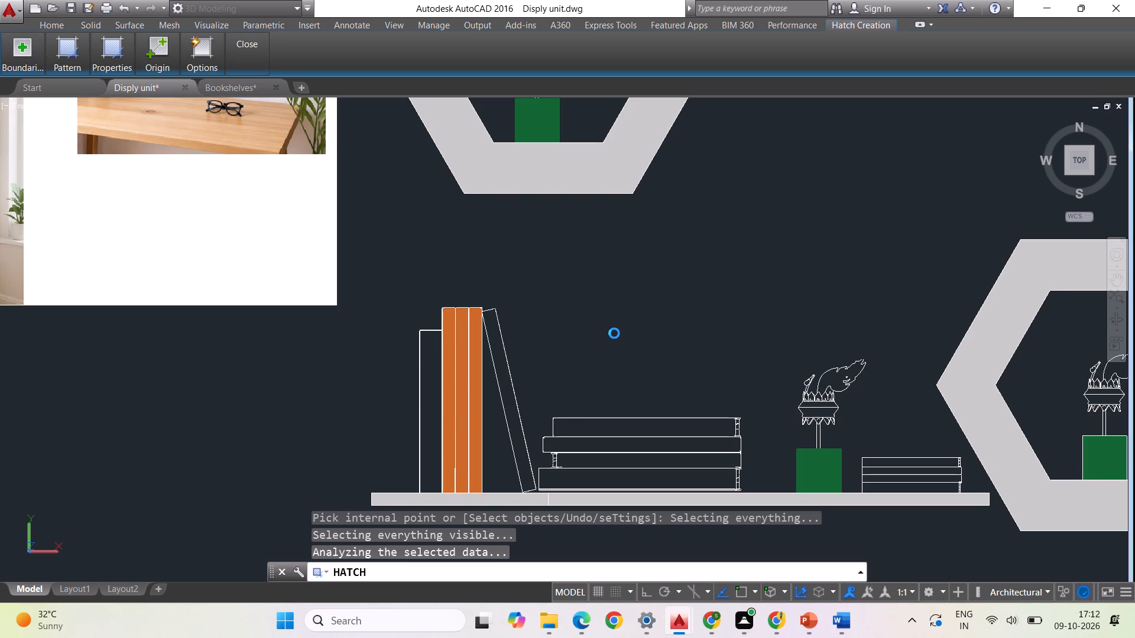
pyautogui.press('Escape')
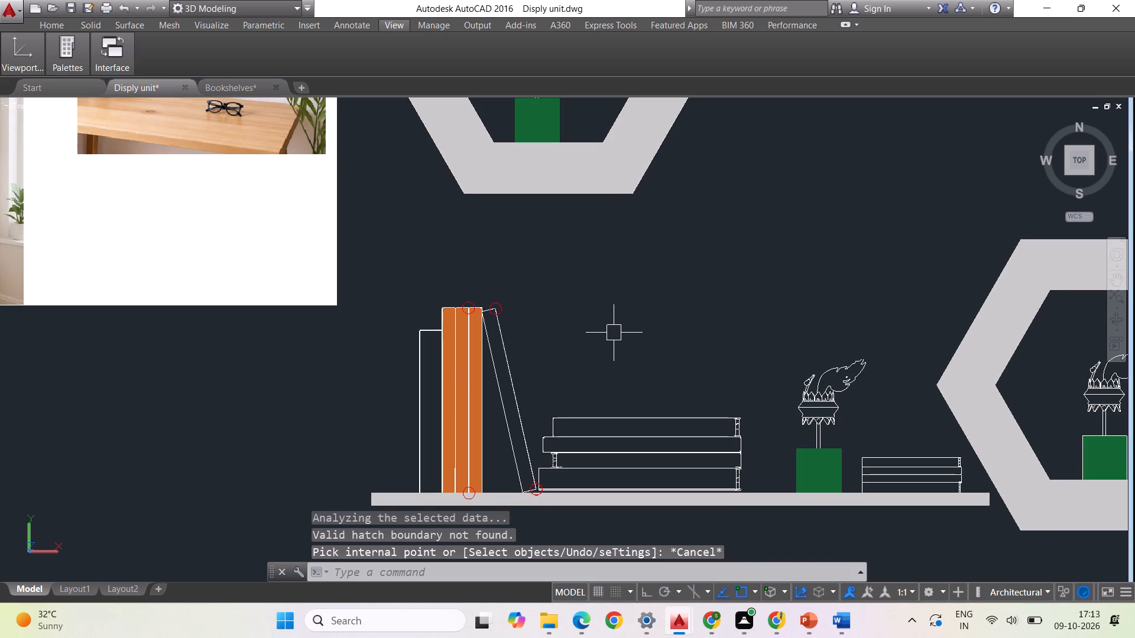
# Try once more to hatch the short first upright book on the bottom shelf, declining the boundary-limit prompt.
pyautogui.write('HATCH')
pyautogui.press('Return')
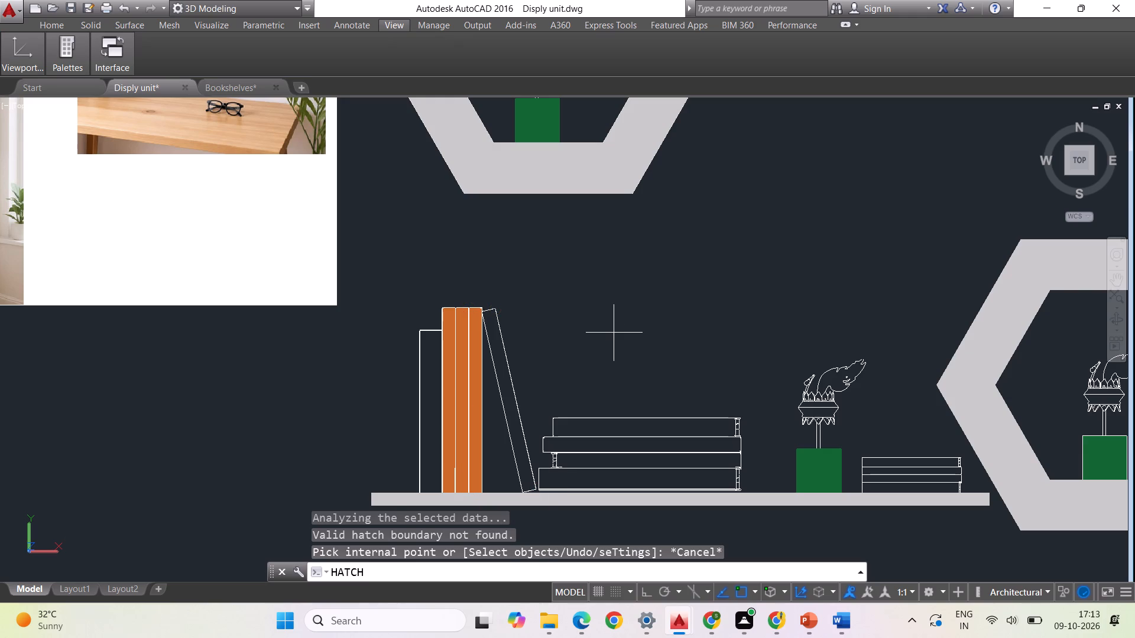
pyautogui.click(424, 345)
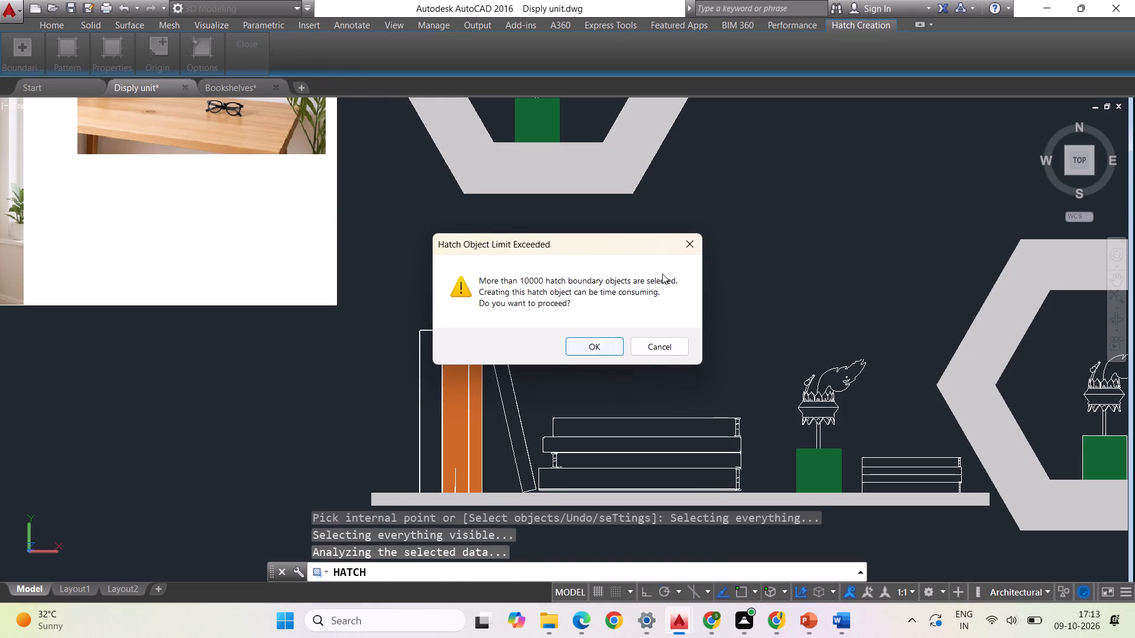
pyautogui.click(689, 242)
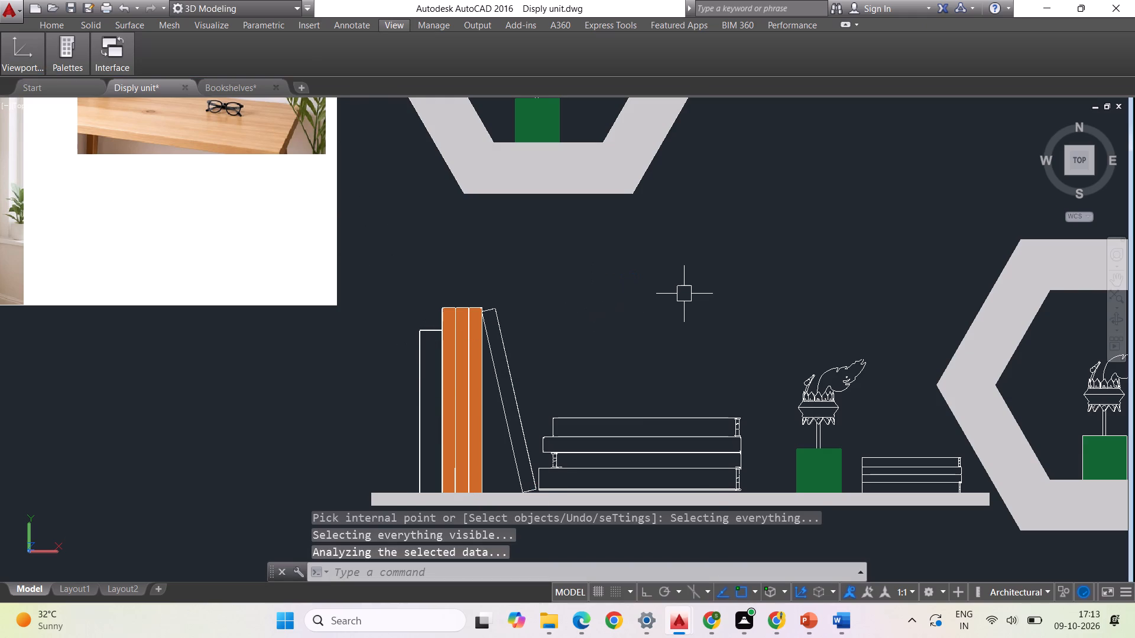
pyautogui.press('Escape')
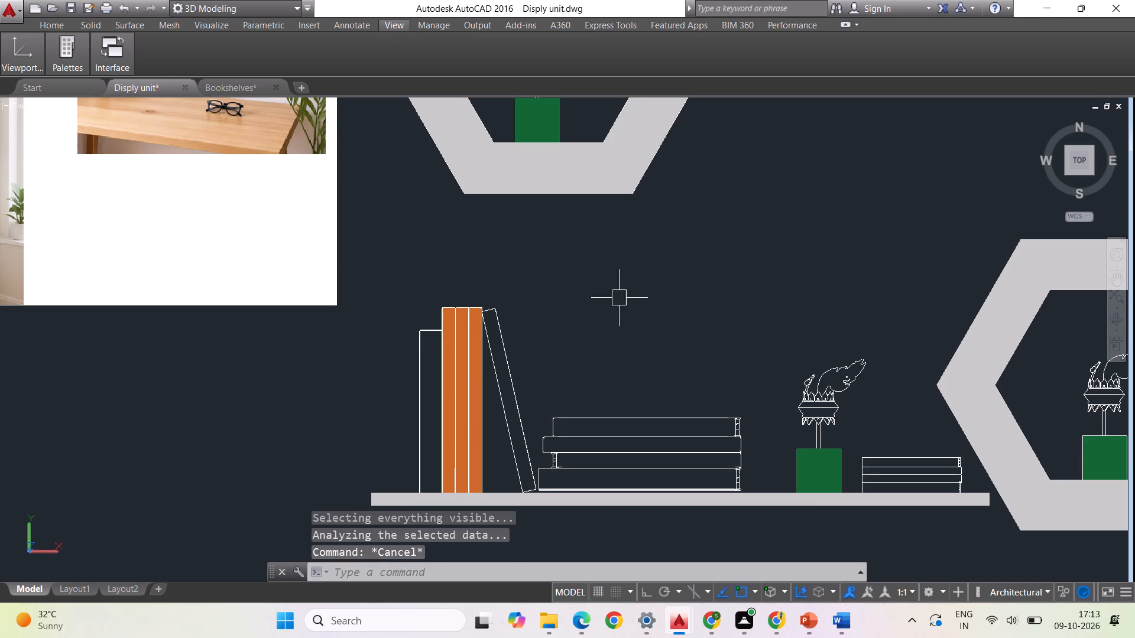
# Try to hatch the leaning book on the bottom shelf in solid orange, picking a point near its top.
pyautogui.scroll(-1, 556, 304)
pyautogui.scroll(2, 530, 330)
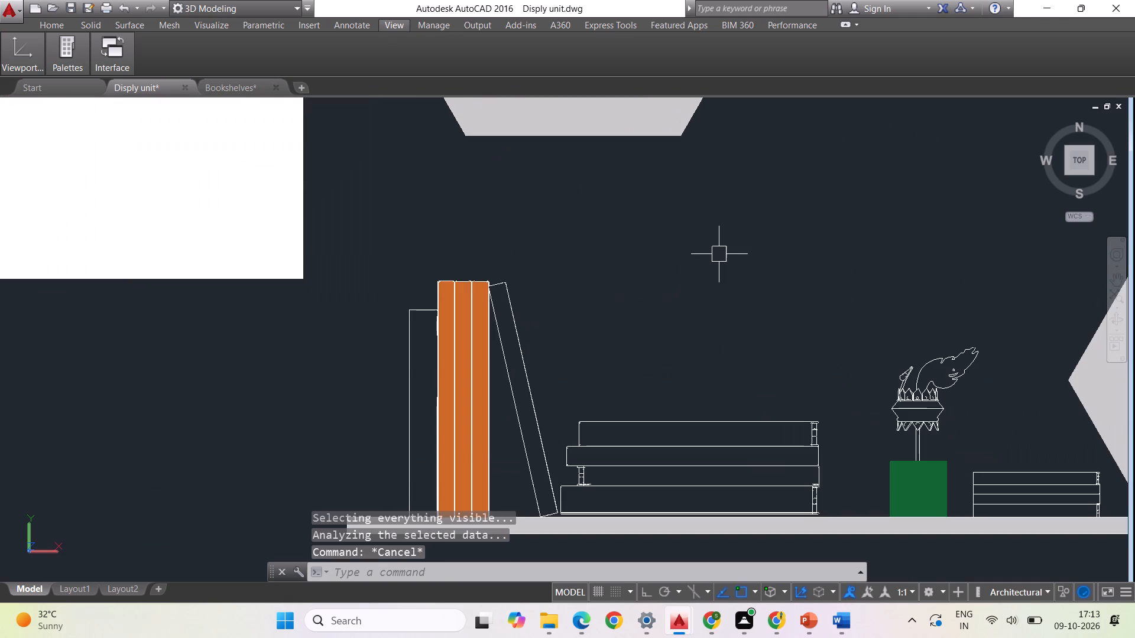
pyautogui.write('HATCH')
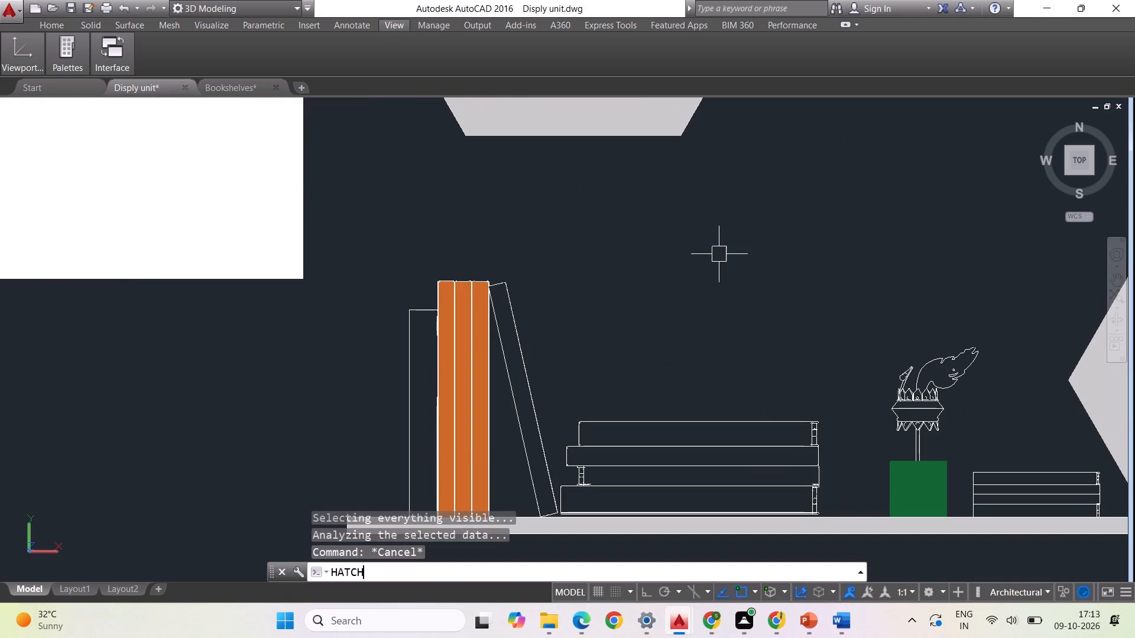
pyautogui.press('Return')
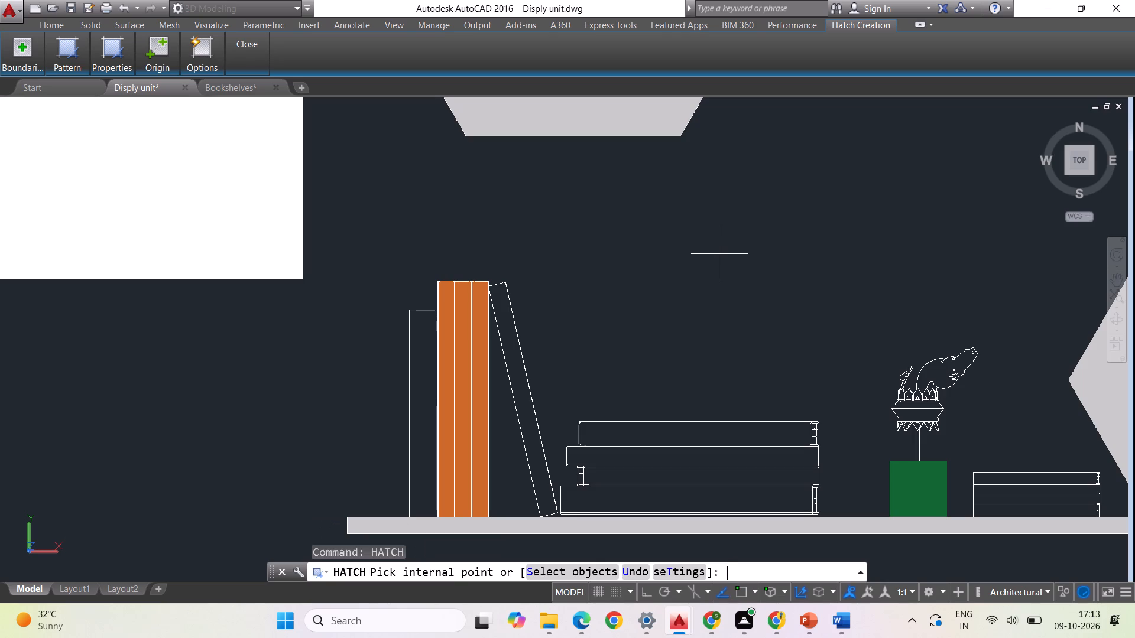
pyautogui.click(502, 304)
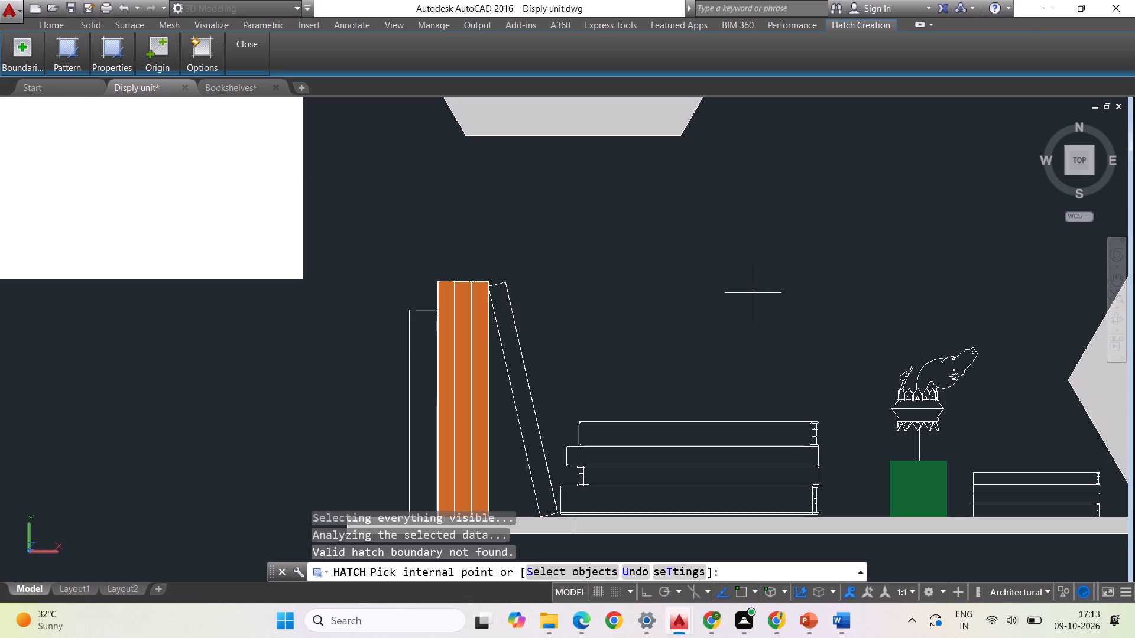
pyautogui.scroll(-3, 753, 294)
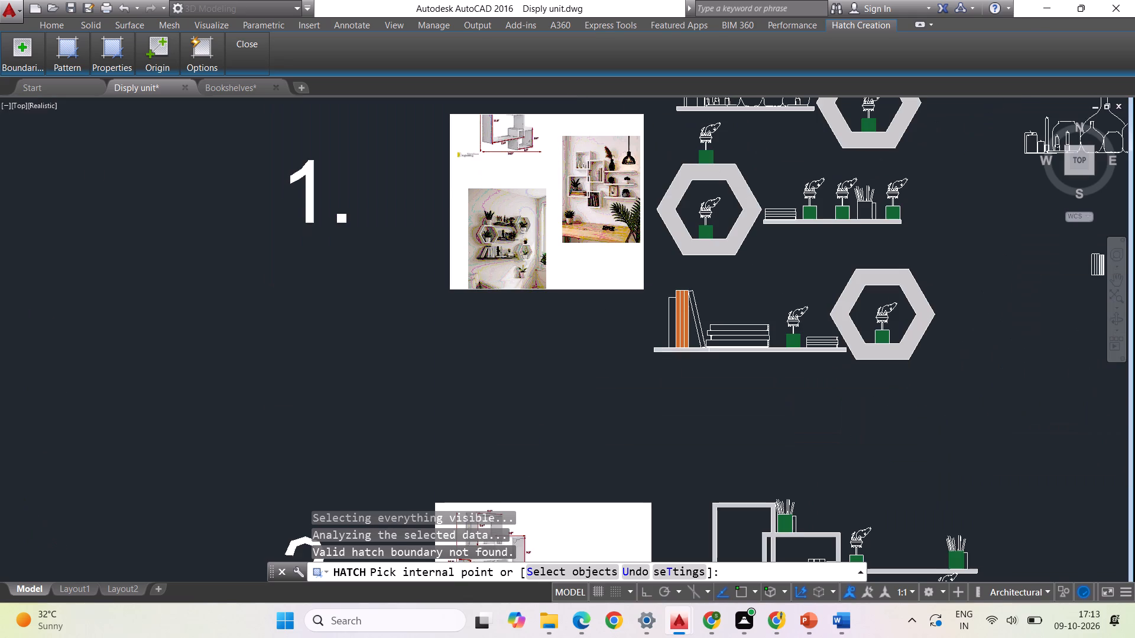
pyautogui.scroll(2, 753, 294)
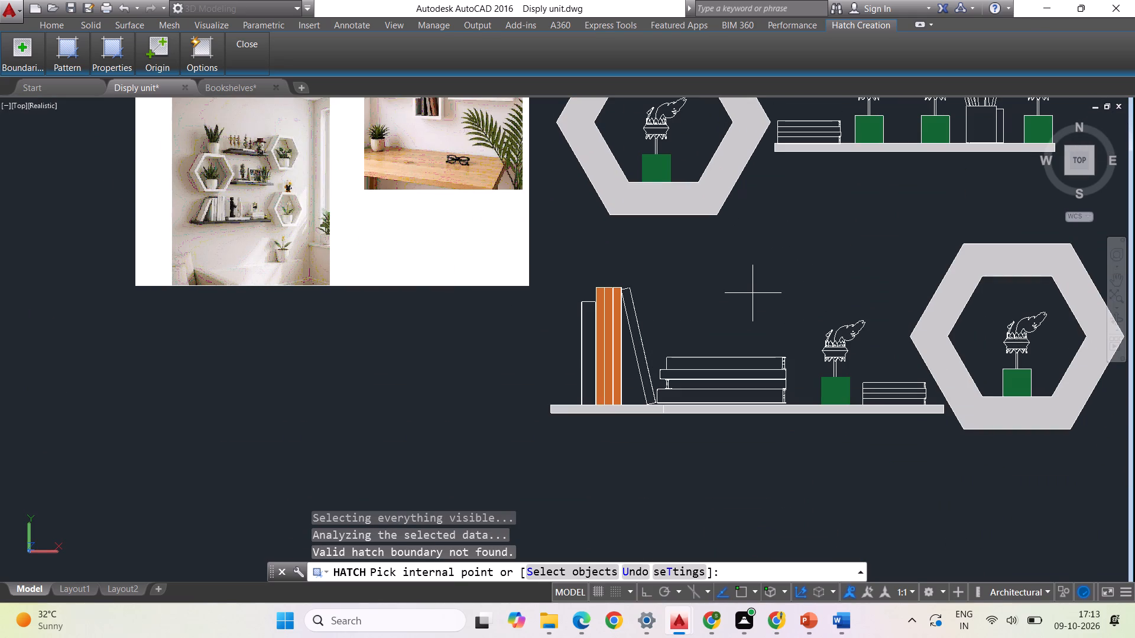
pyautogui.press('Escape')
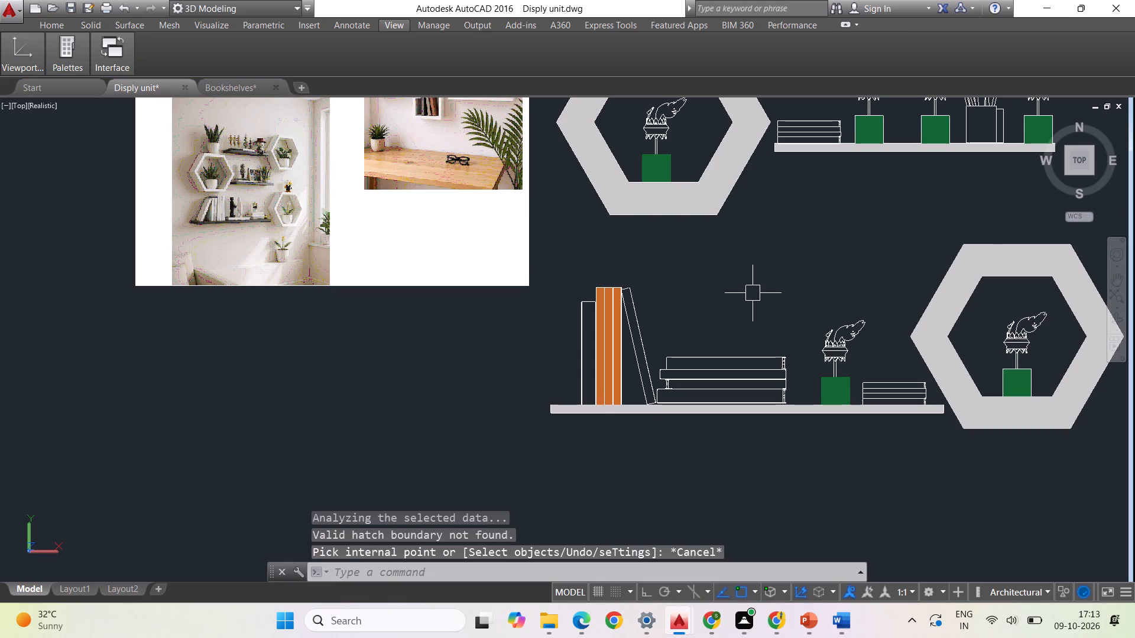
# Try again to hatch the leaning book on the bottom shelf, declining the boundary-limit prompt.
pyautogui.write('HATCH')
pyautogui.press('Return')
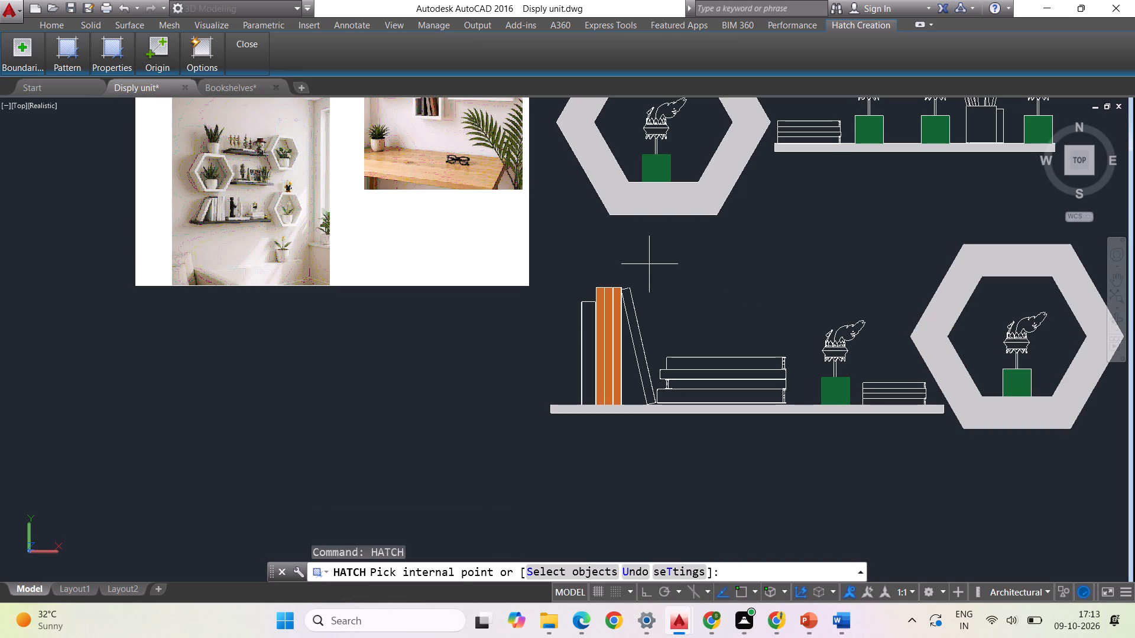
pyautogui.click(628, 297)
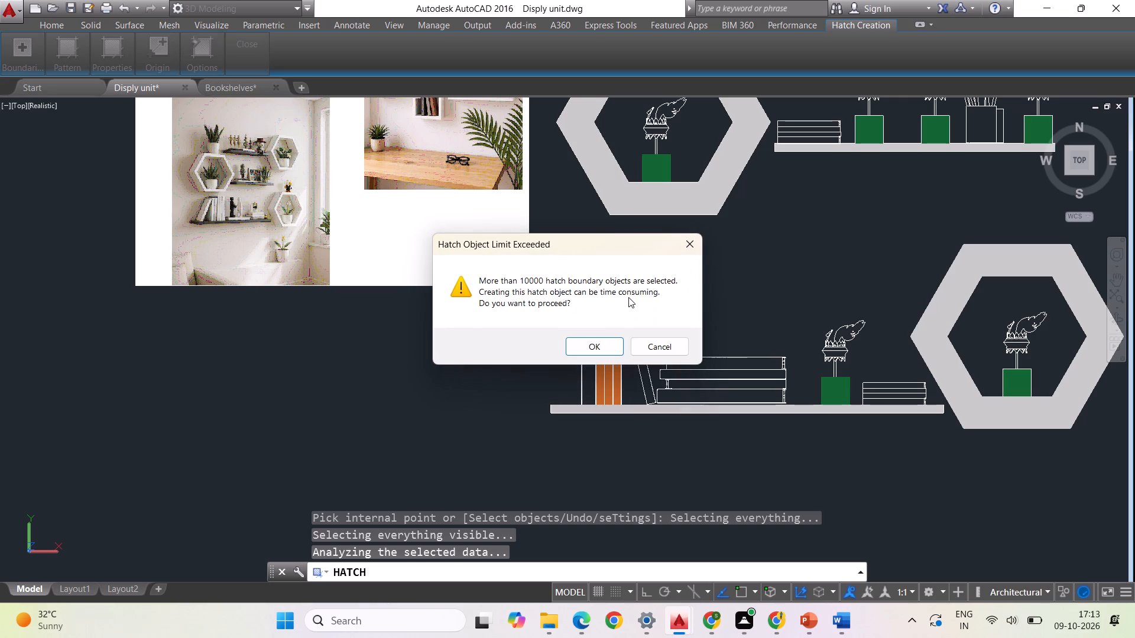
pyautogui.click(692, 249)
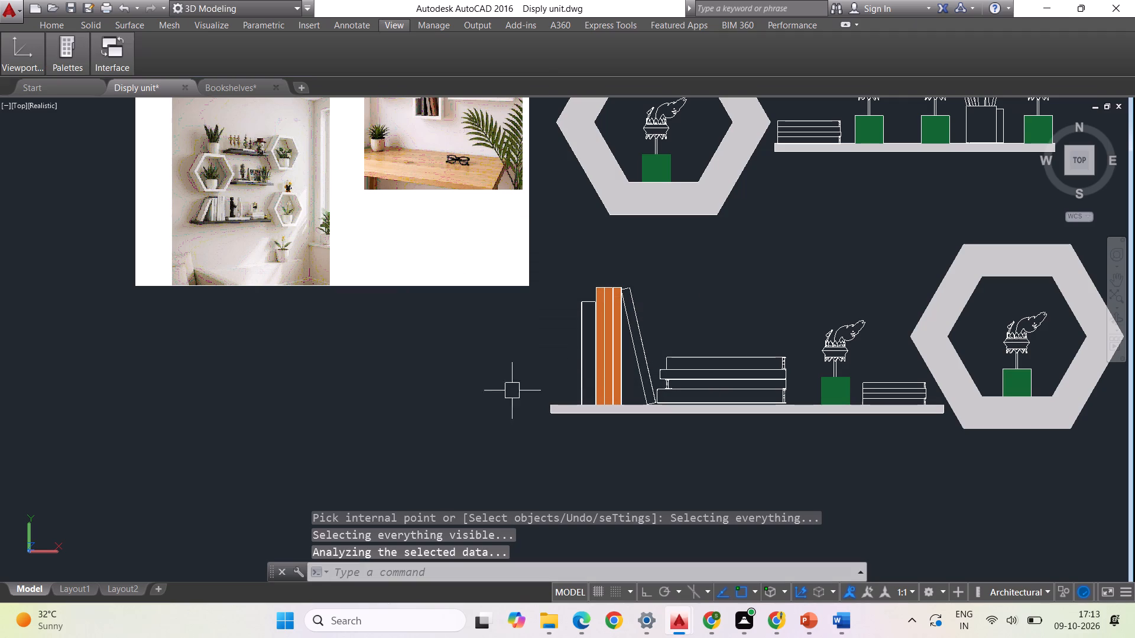
# Save the display unit drawing.
pyautogui.scroll(-1, 443, 405)
pyautogui.scroll(2, 553, 367)
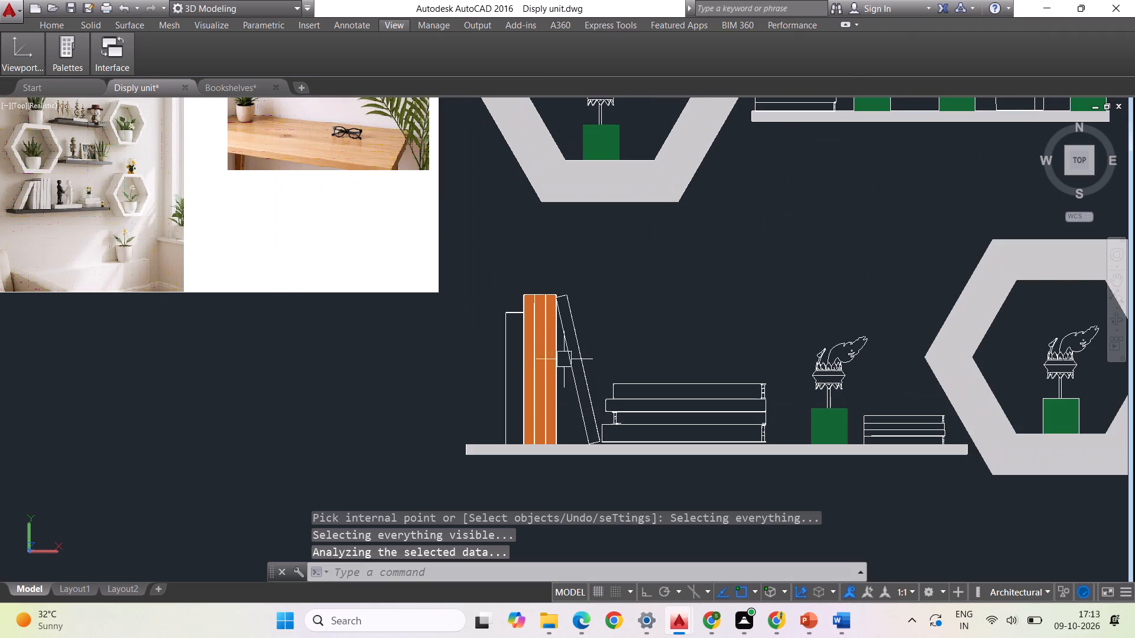
pyautogui.hotkey('ctrl', 's')
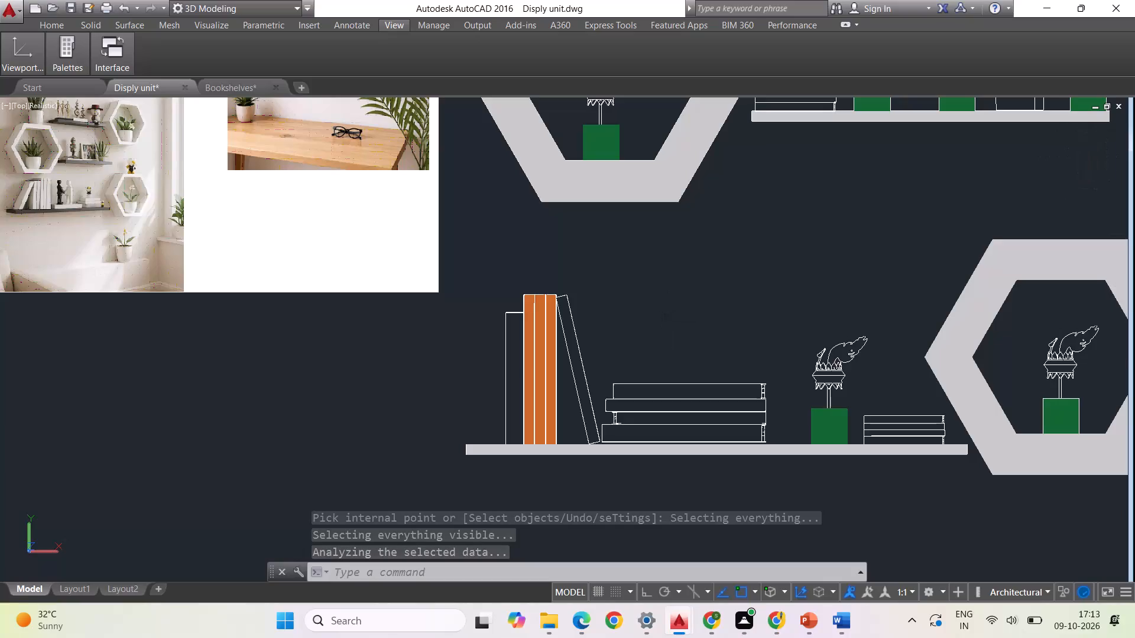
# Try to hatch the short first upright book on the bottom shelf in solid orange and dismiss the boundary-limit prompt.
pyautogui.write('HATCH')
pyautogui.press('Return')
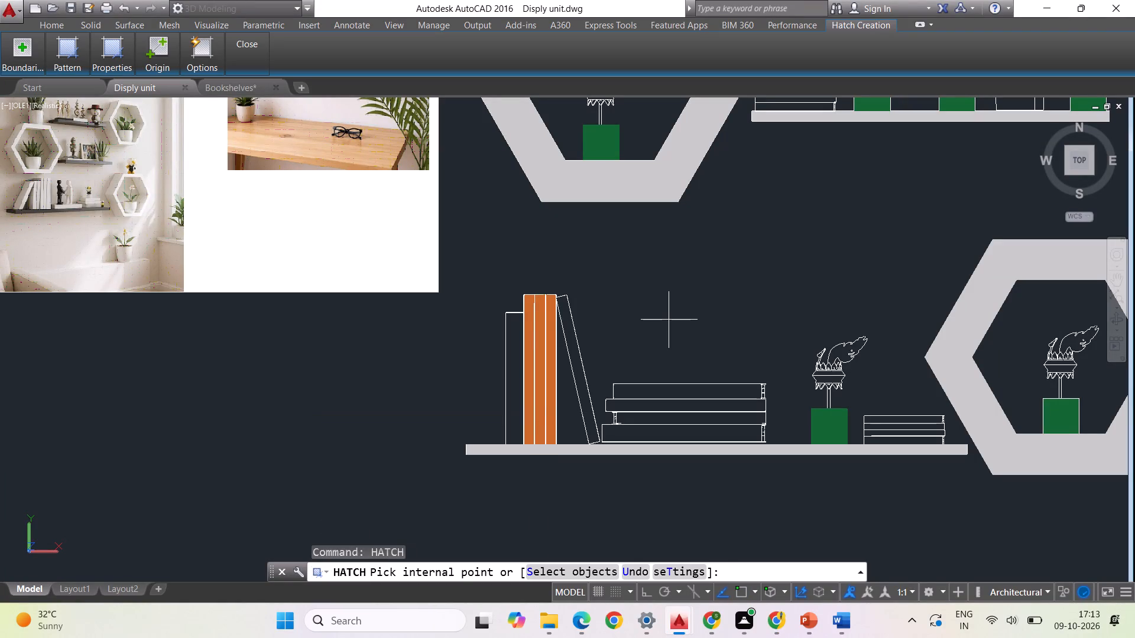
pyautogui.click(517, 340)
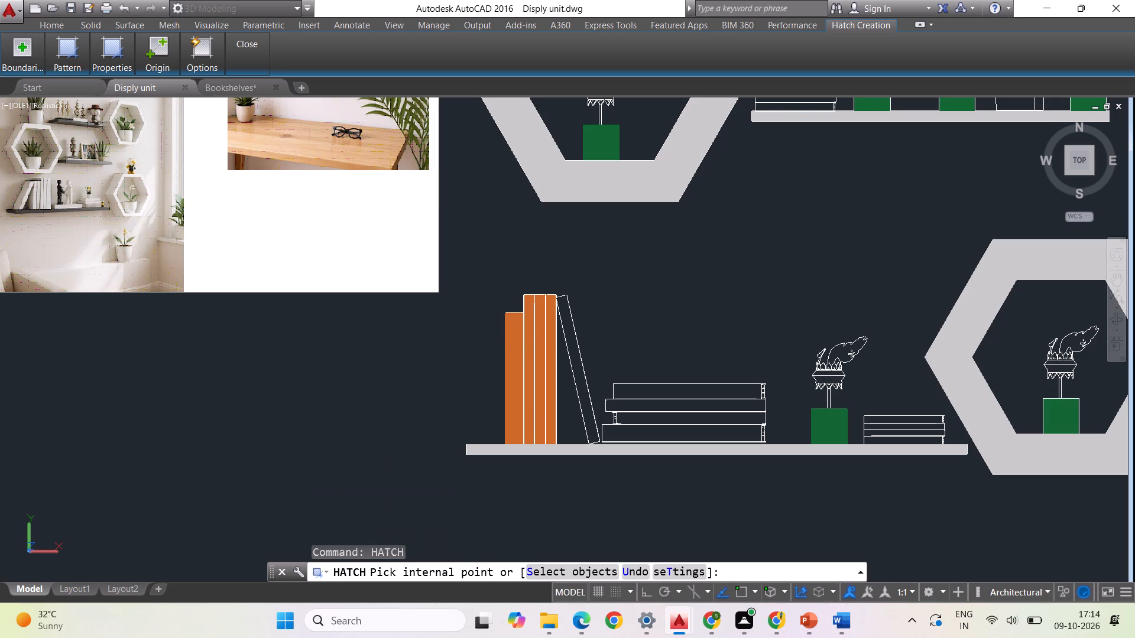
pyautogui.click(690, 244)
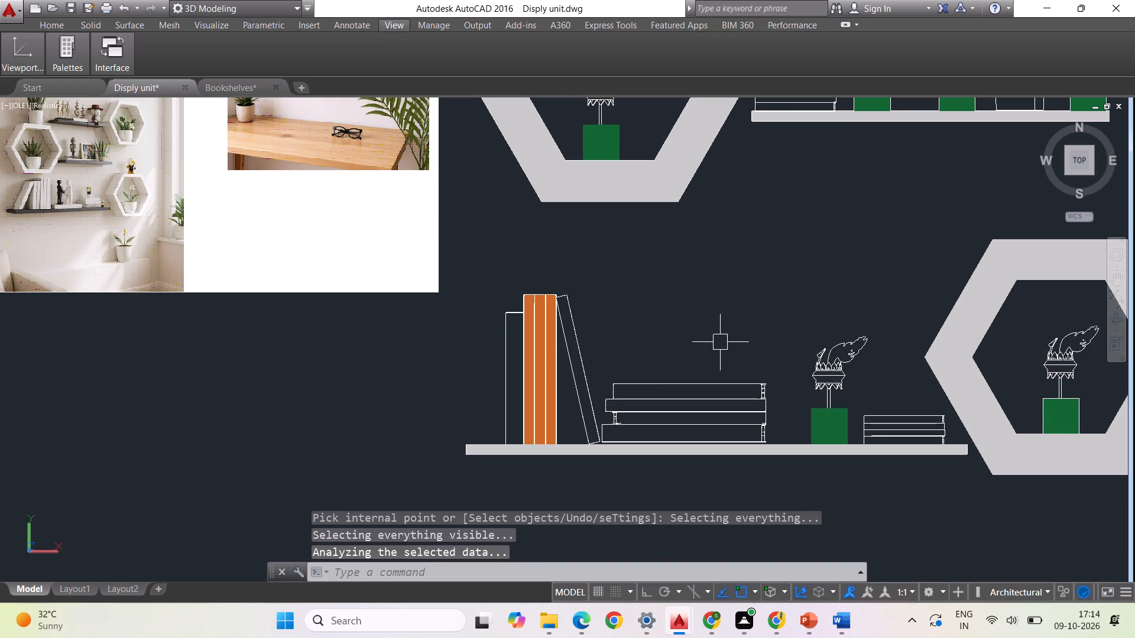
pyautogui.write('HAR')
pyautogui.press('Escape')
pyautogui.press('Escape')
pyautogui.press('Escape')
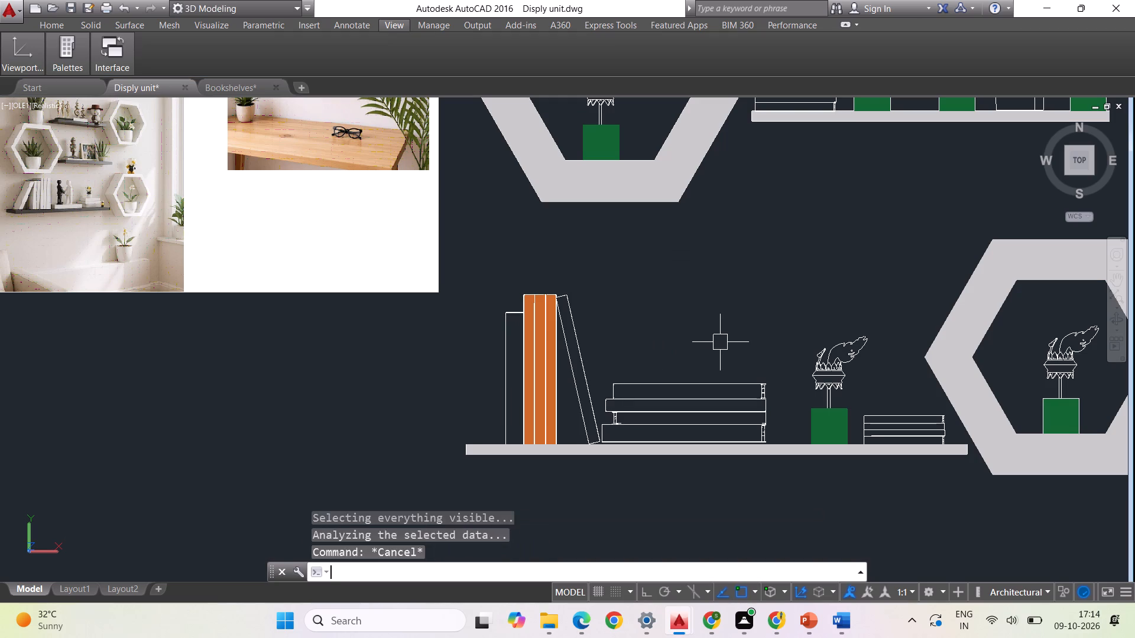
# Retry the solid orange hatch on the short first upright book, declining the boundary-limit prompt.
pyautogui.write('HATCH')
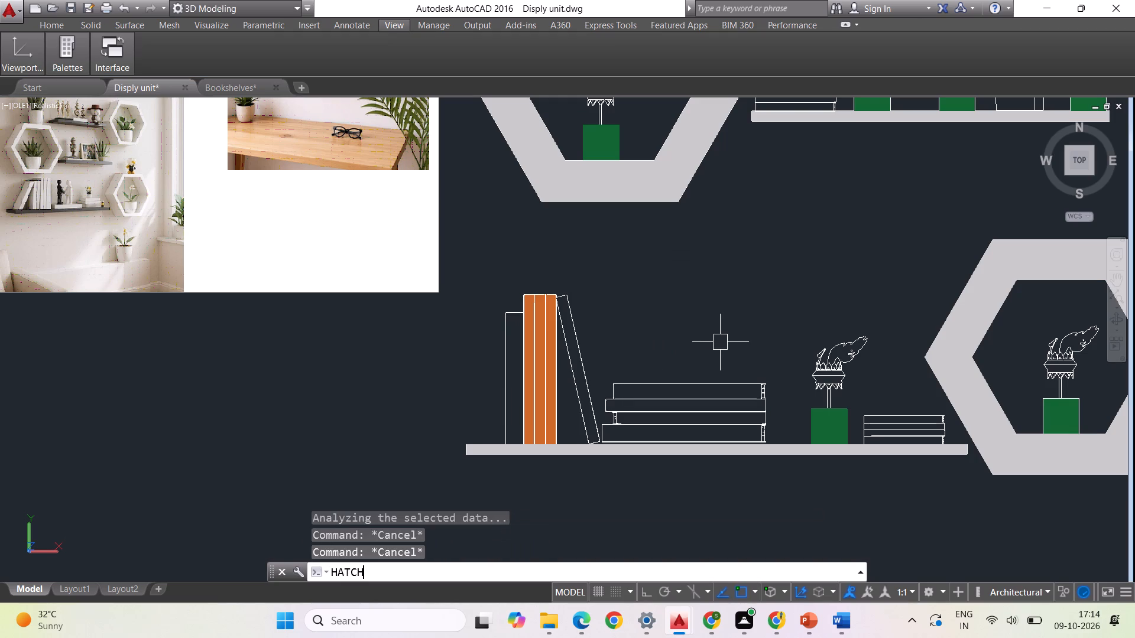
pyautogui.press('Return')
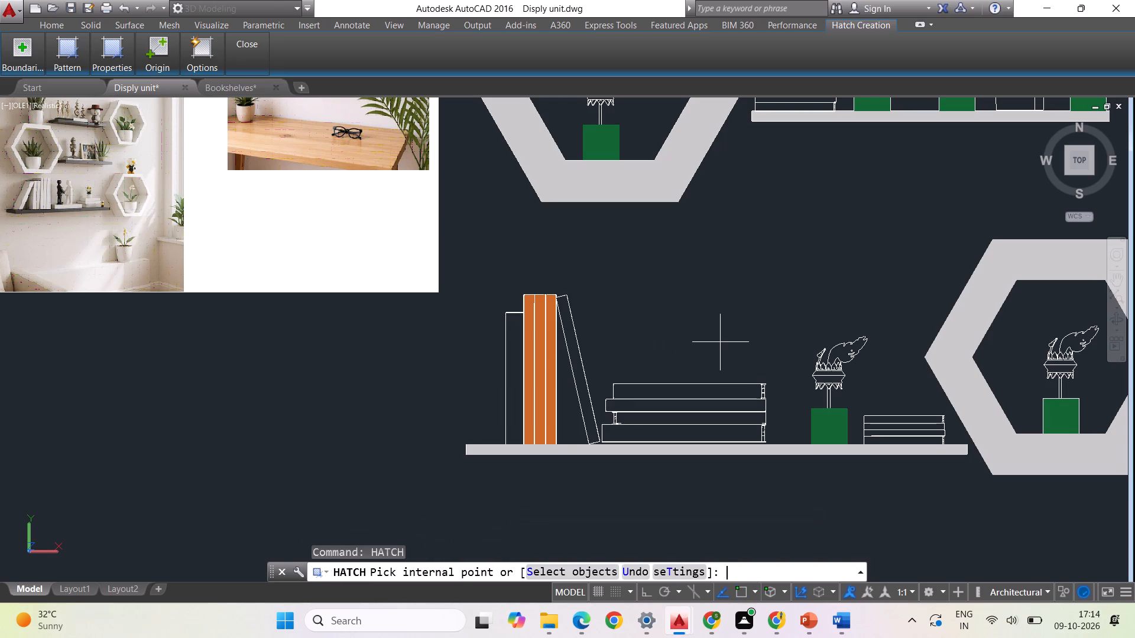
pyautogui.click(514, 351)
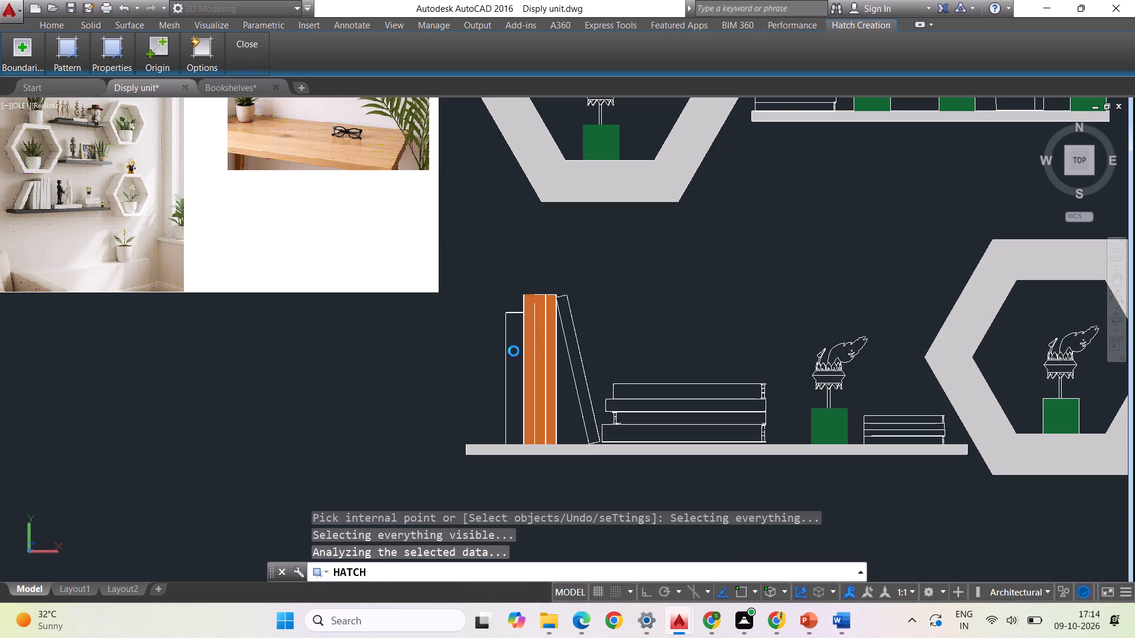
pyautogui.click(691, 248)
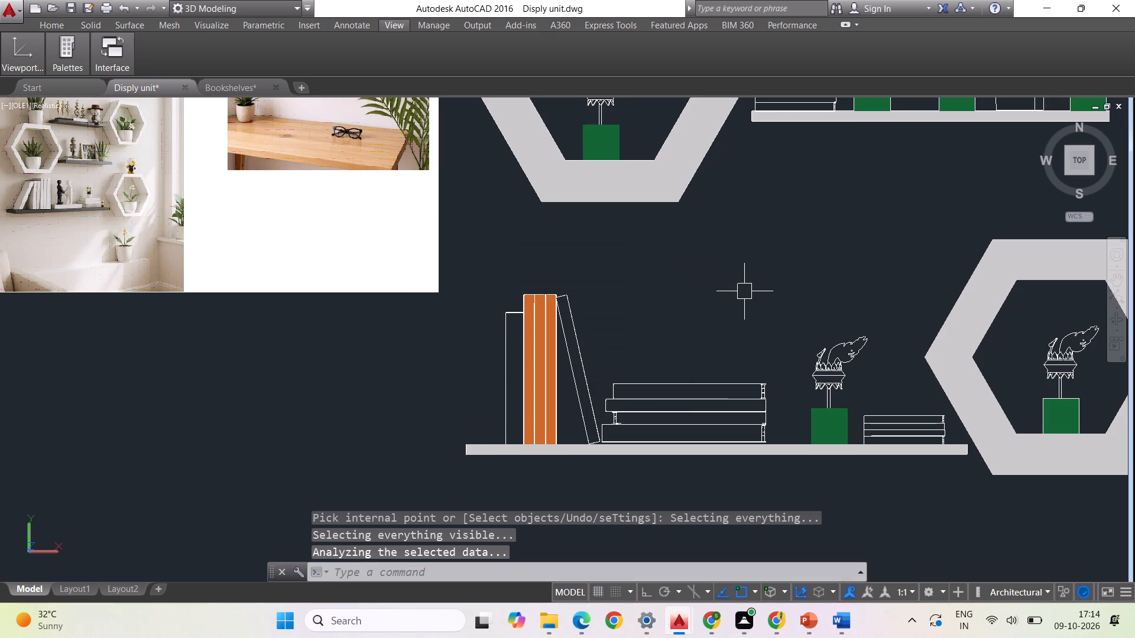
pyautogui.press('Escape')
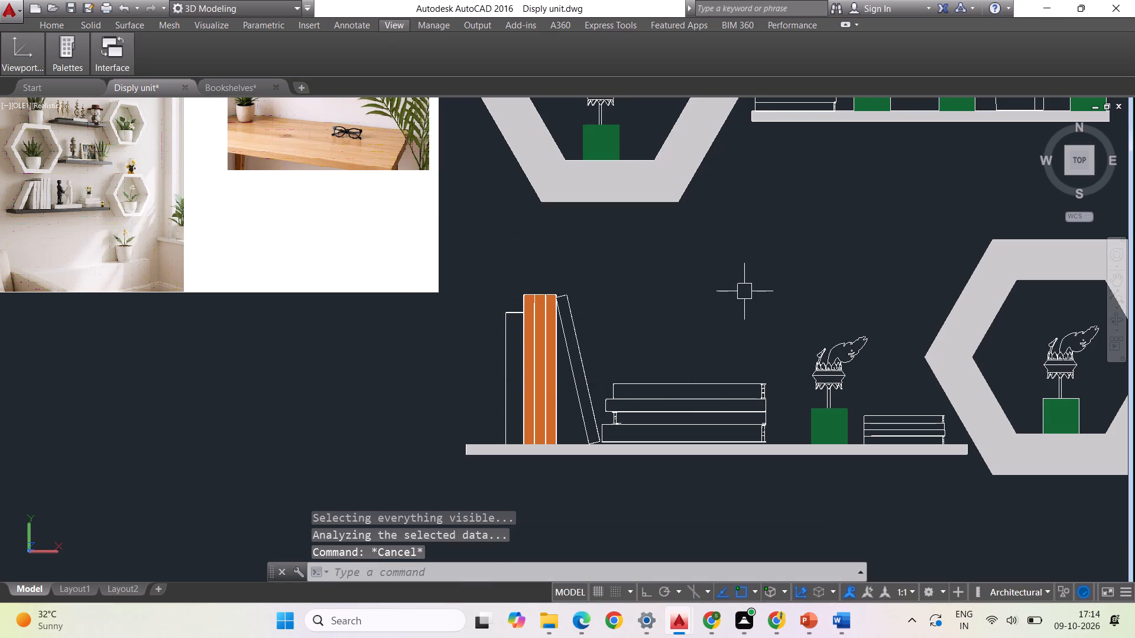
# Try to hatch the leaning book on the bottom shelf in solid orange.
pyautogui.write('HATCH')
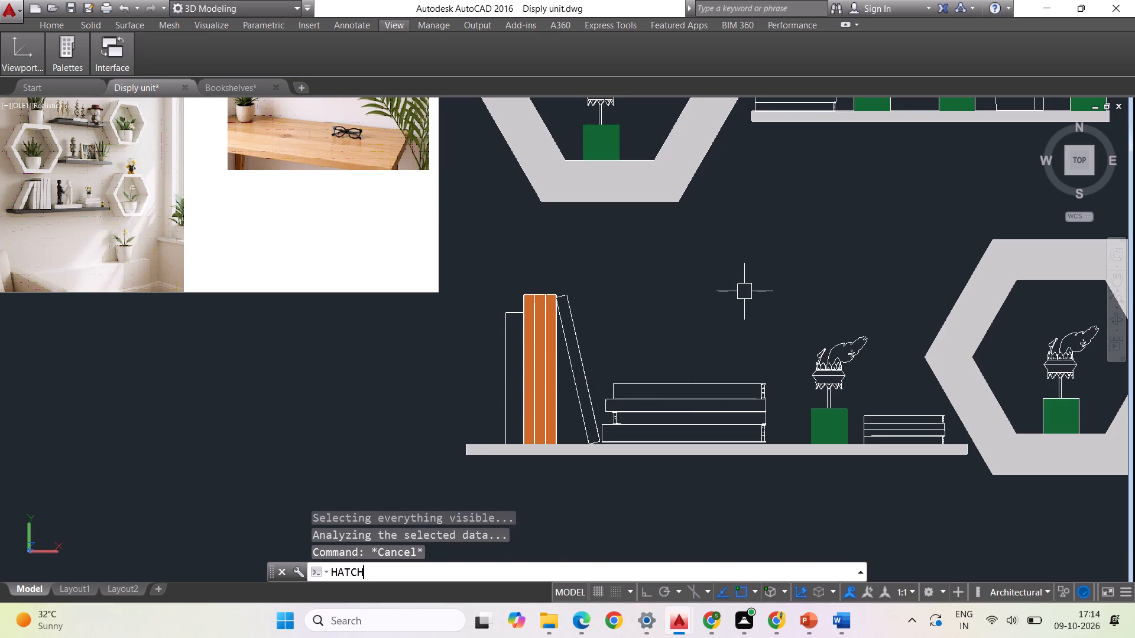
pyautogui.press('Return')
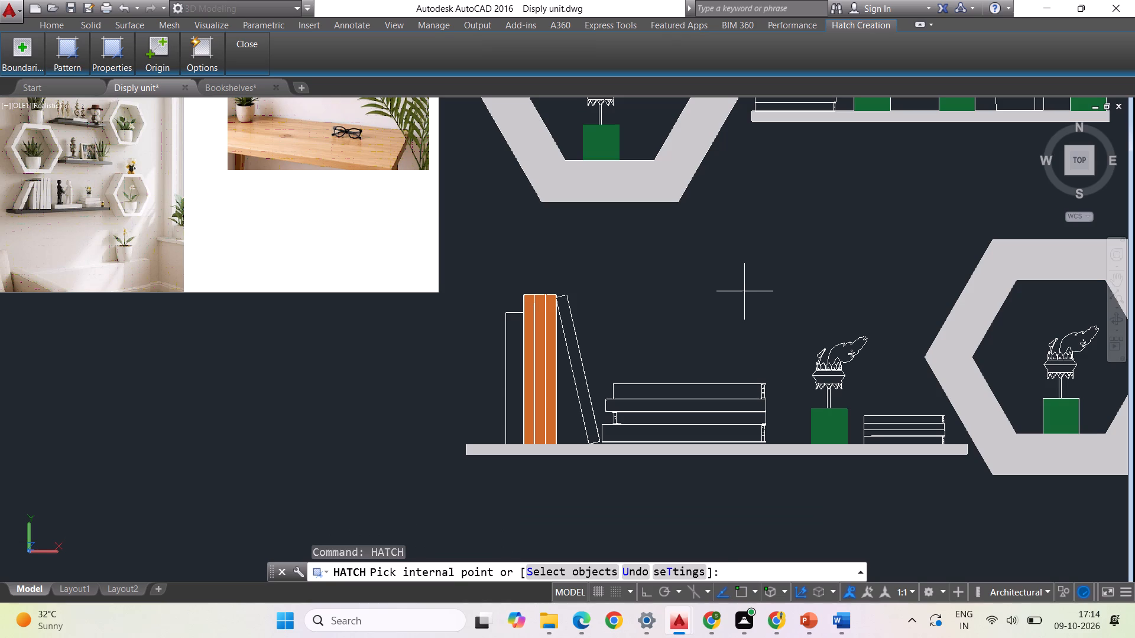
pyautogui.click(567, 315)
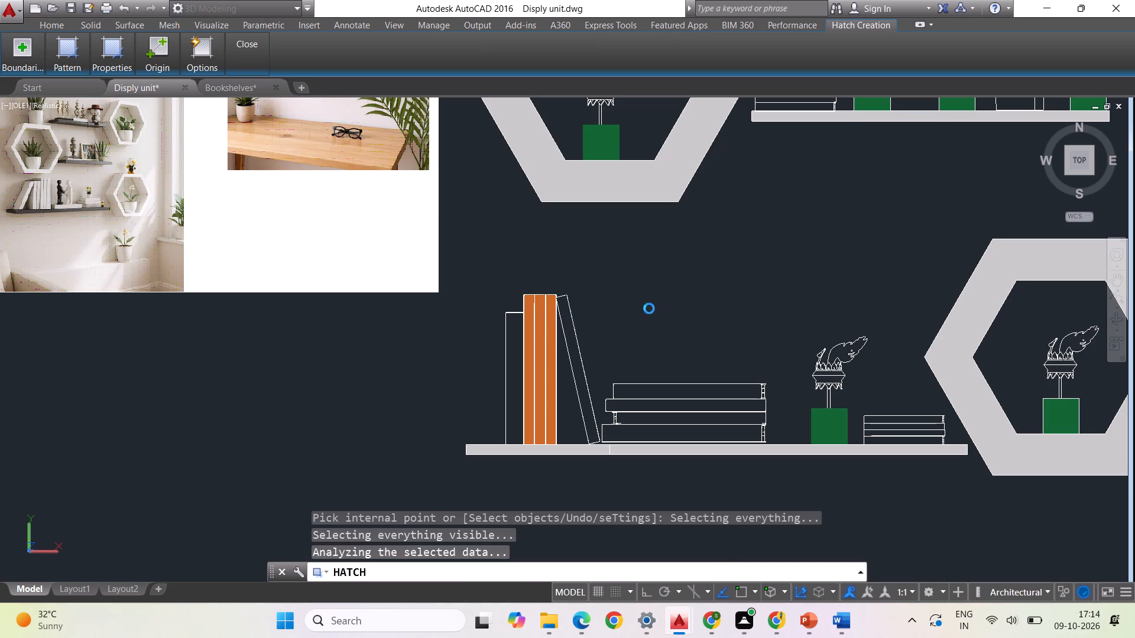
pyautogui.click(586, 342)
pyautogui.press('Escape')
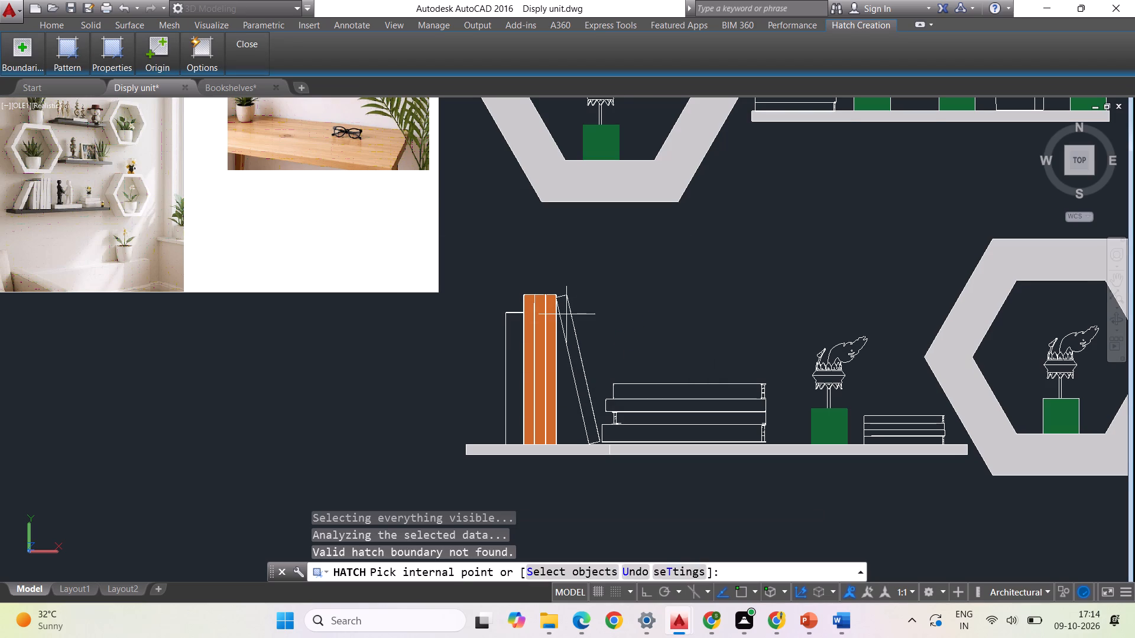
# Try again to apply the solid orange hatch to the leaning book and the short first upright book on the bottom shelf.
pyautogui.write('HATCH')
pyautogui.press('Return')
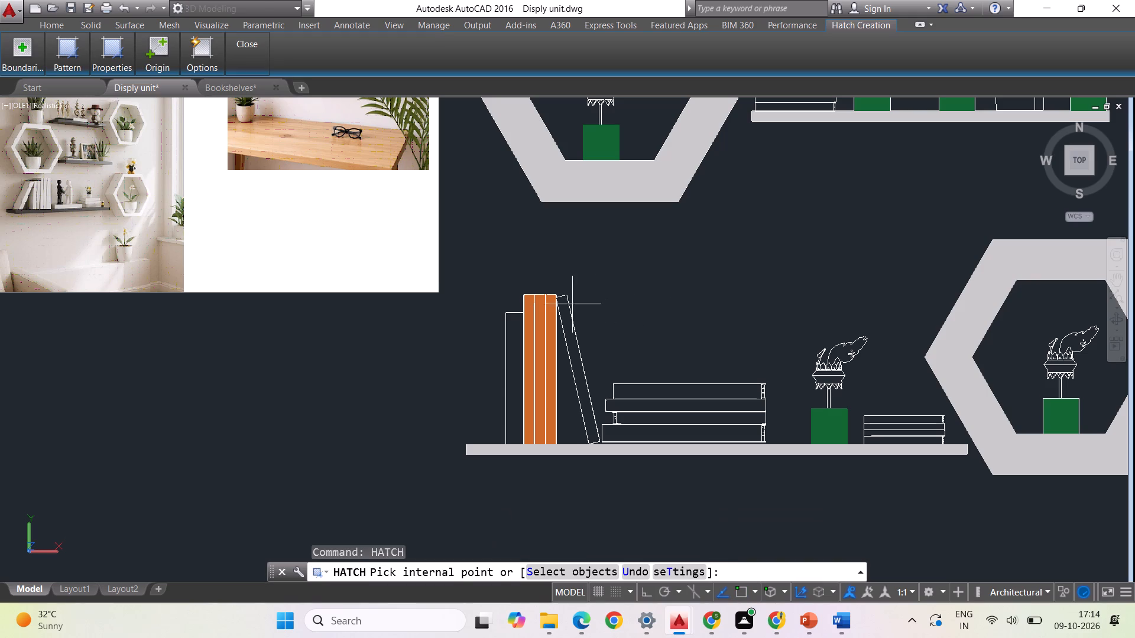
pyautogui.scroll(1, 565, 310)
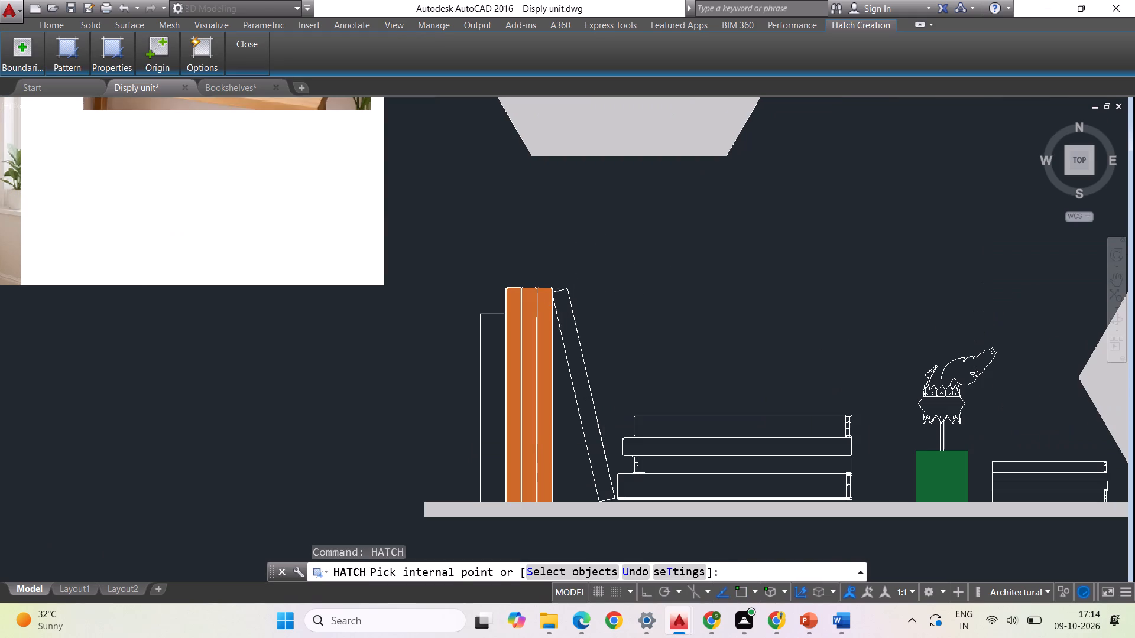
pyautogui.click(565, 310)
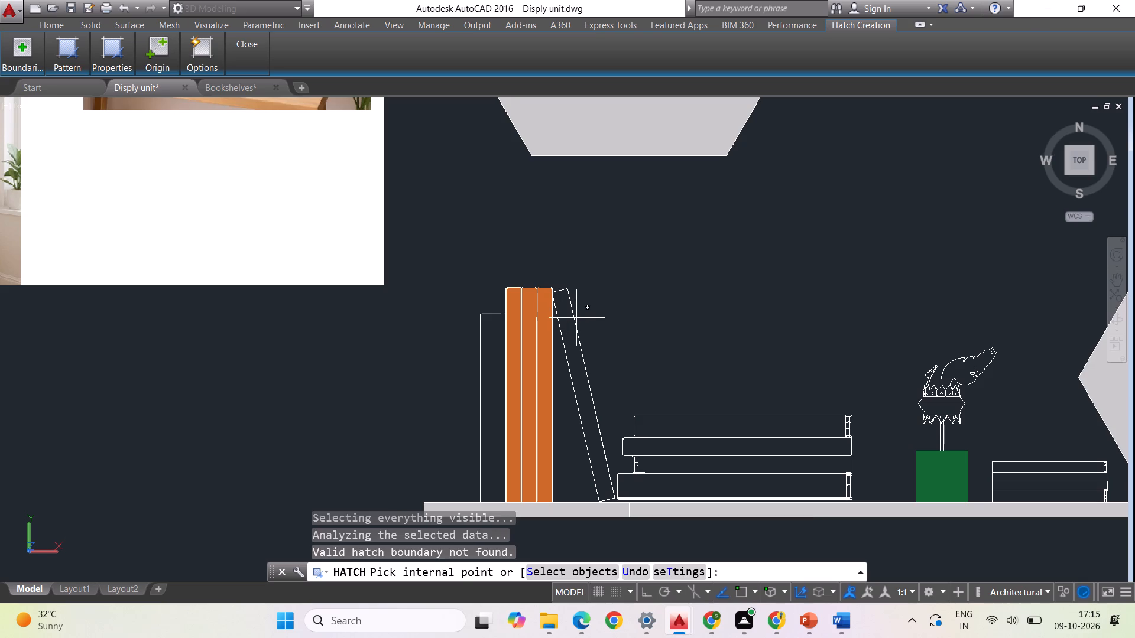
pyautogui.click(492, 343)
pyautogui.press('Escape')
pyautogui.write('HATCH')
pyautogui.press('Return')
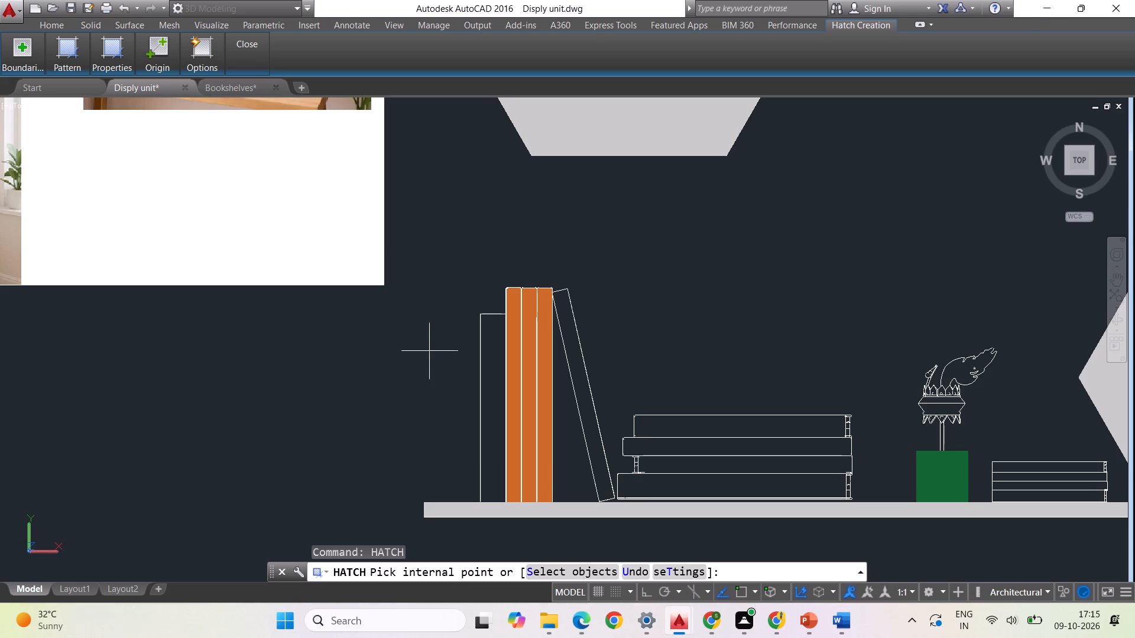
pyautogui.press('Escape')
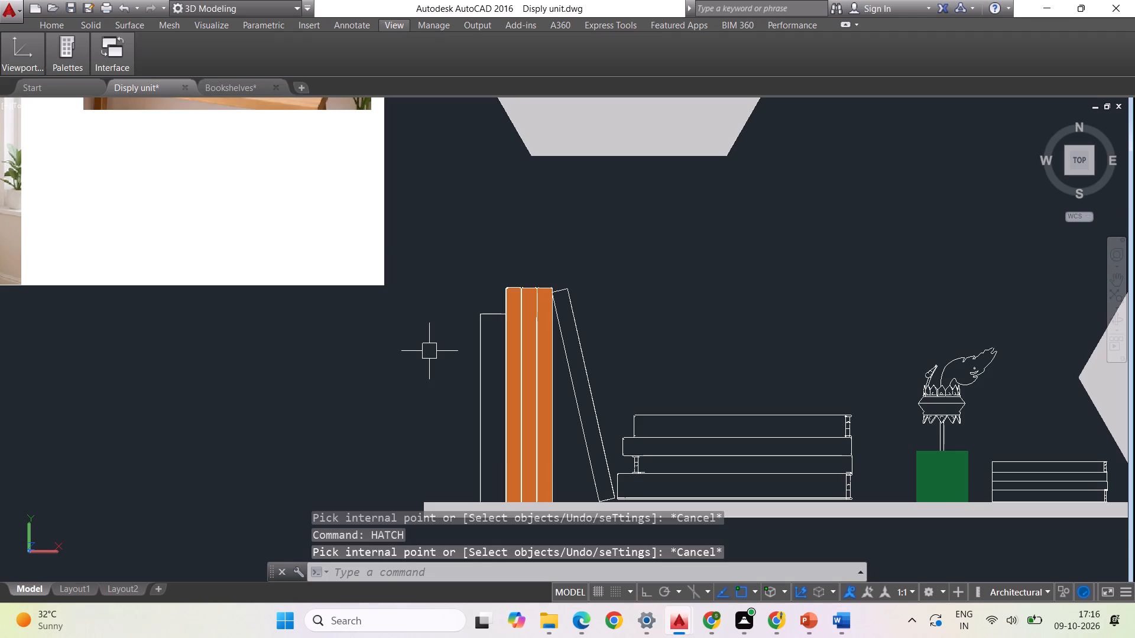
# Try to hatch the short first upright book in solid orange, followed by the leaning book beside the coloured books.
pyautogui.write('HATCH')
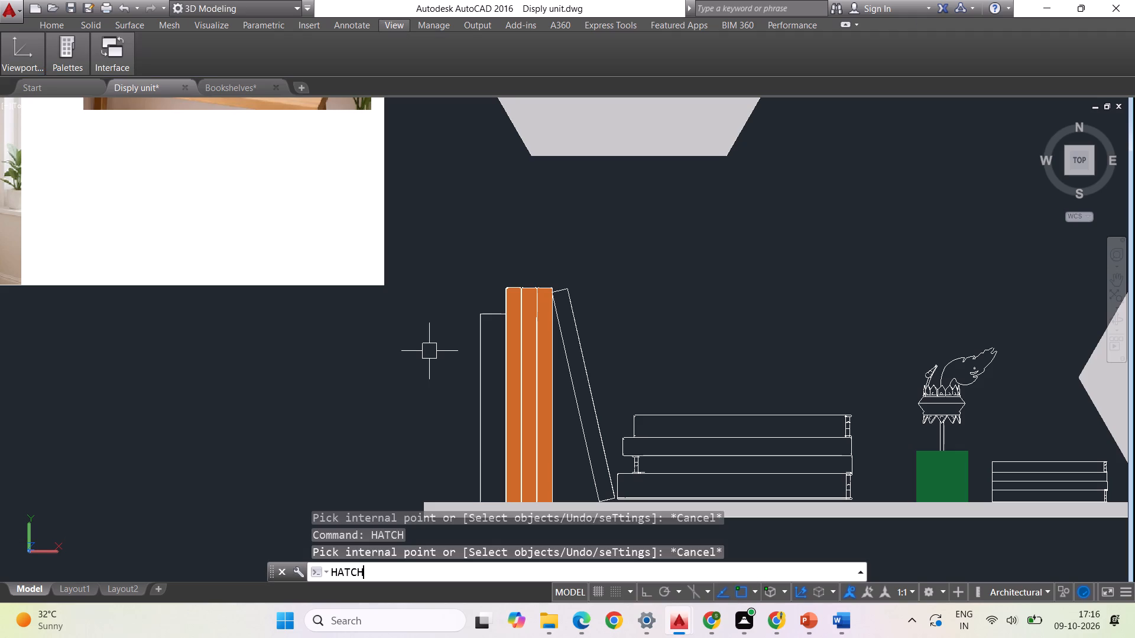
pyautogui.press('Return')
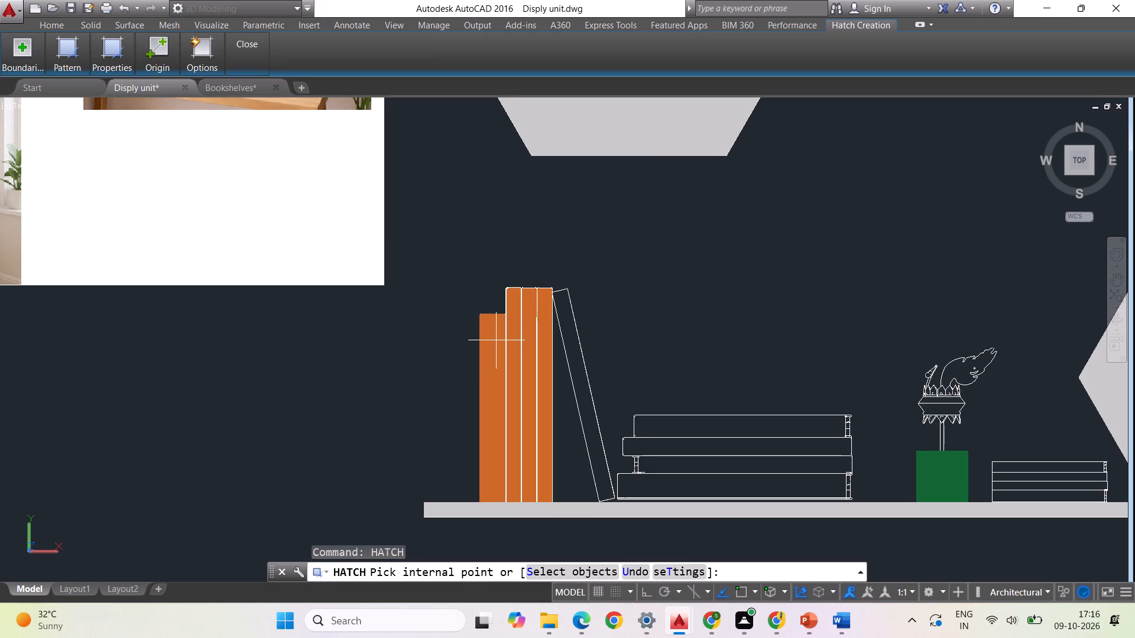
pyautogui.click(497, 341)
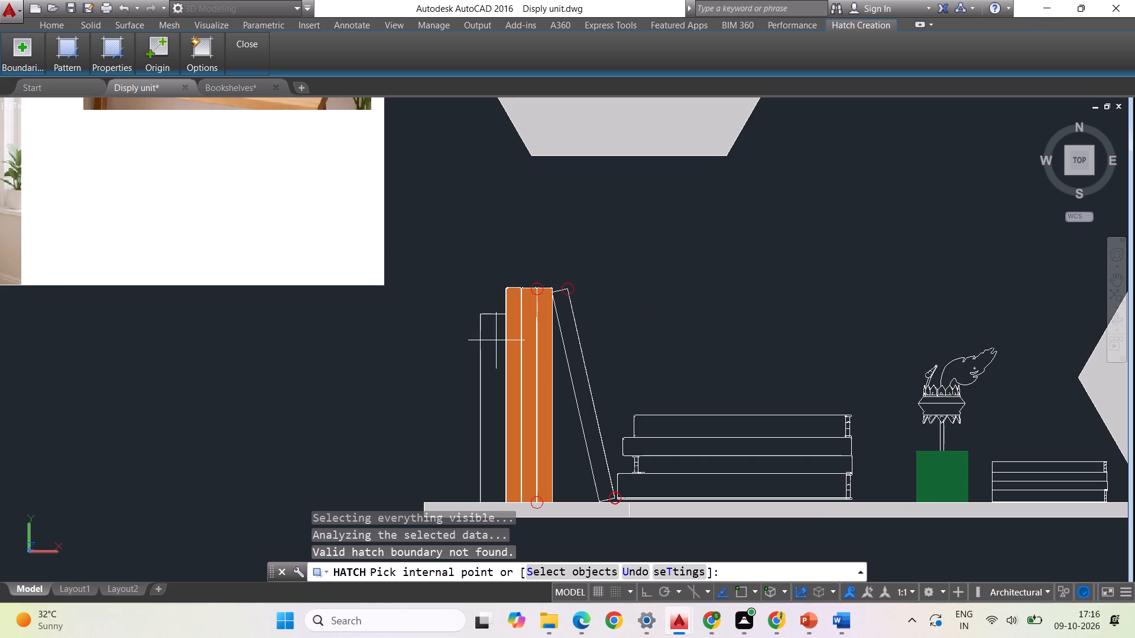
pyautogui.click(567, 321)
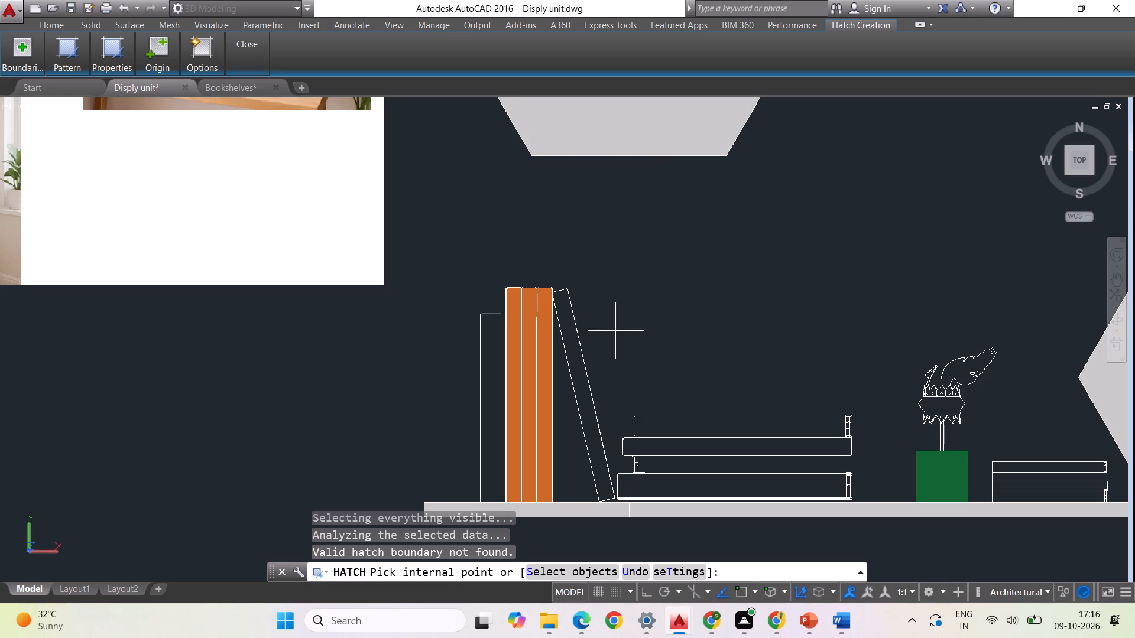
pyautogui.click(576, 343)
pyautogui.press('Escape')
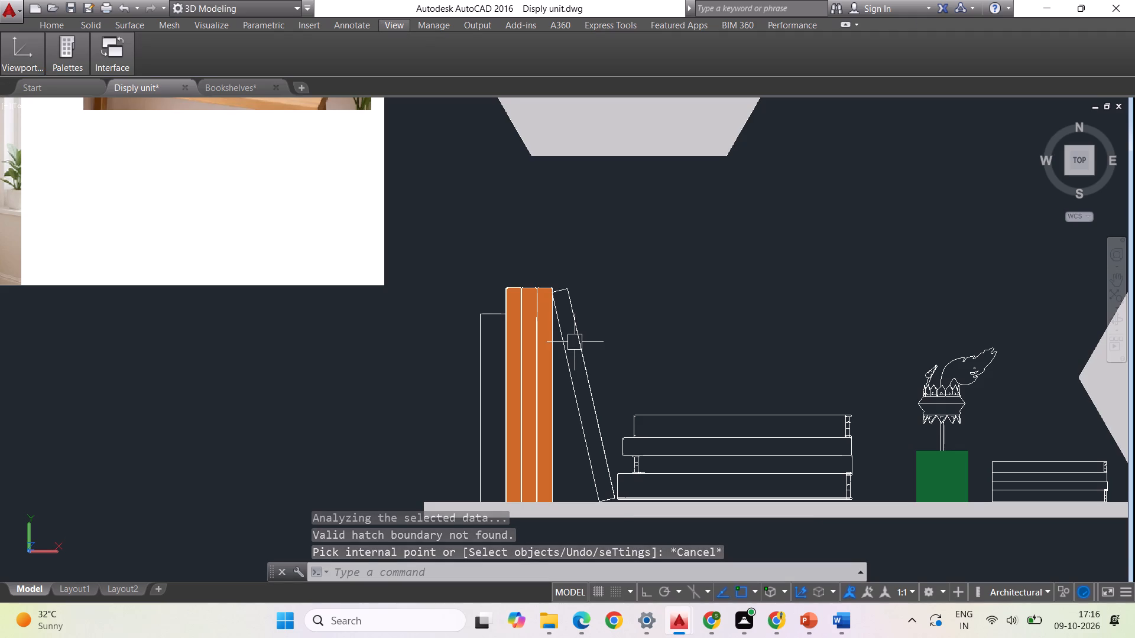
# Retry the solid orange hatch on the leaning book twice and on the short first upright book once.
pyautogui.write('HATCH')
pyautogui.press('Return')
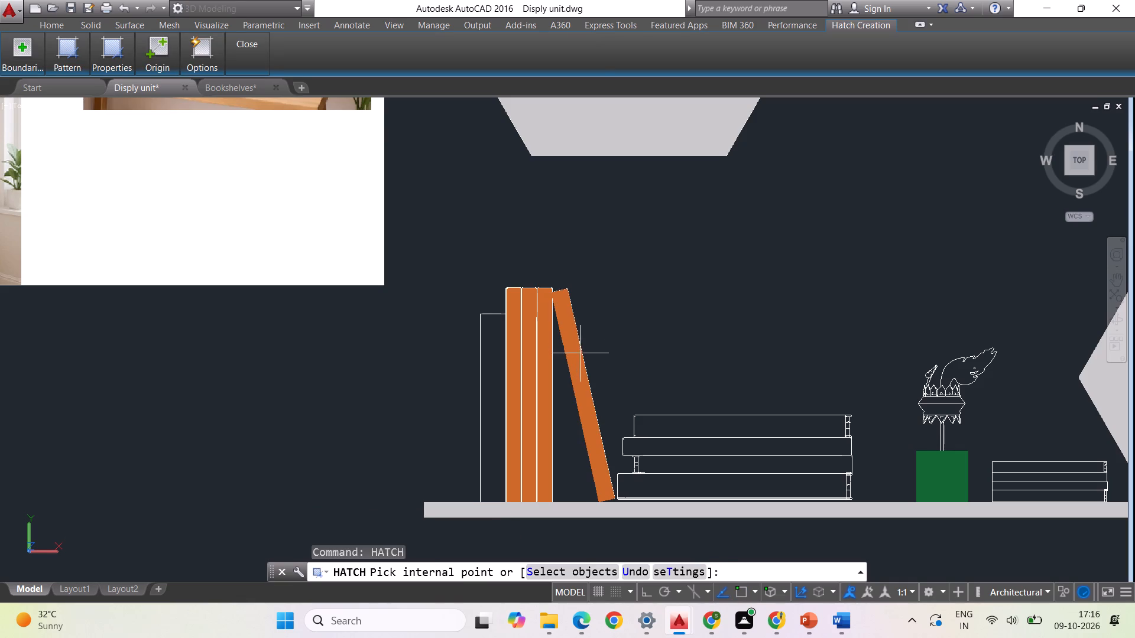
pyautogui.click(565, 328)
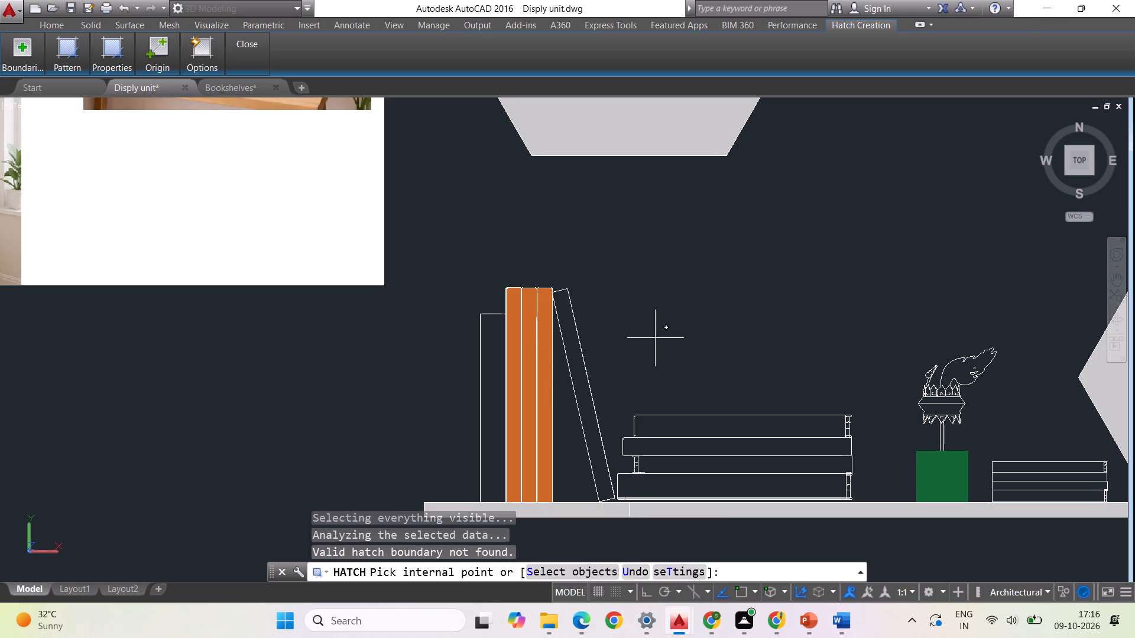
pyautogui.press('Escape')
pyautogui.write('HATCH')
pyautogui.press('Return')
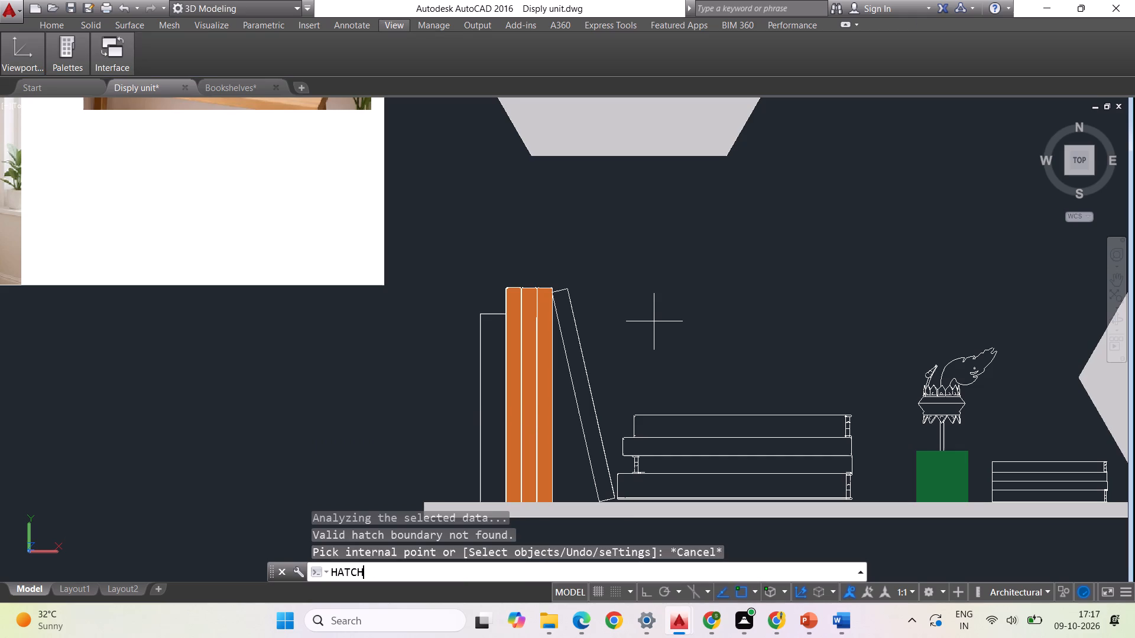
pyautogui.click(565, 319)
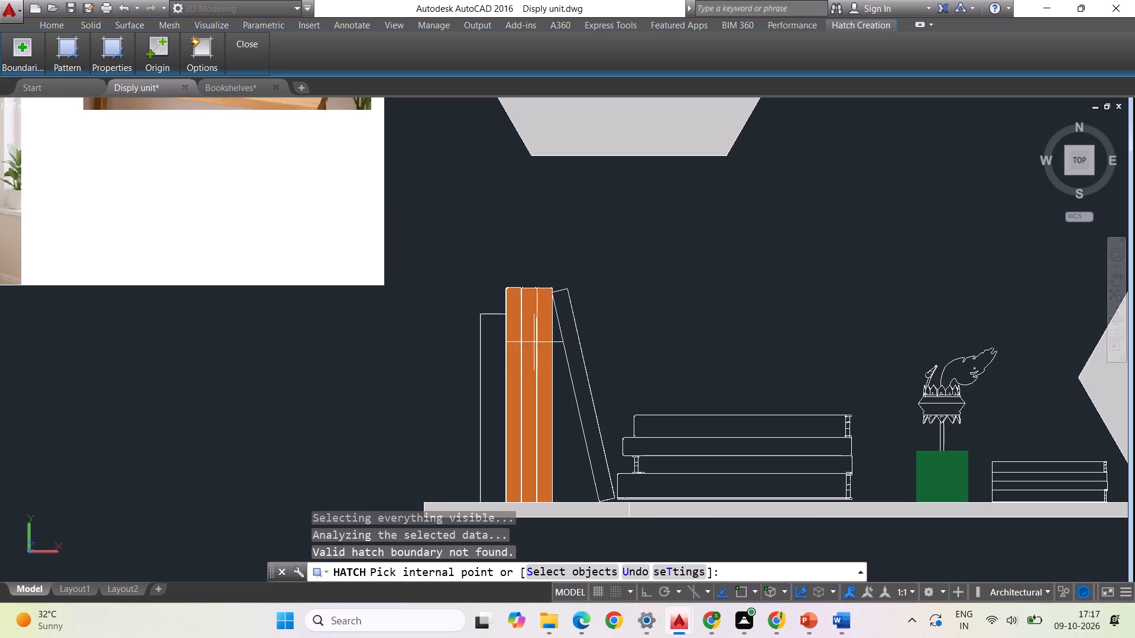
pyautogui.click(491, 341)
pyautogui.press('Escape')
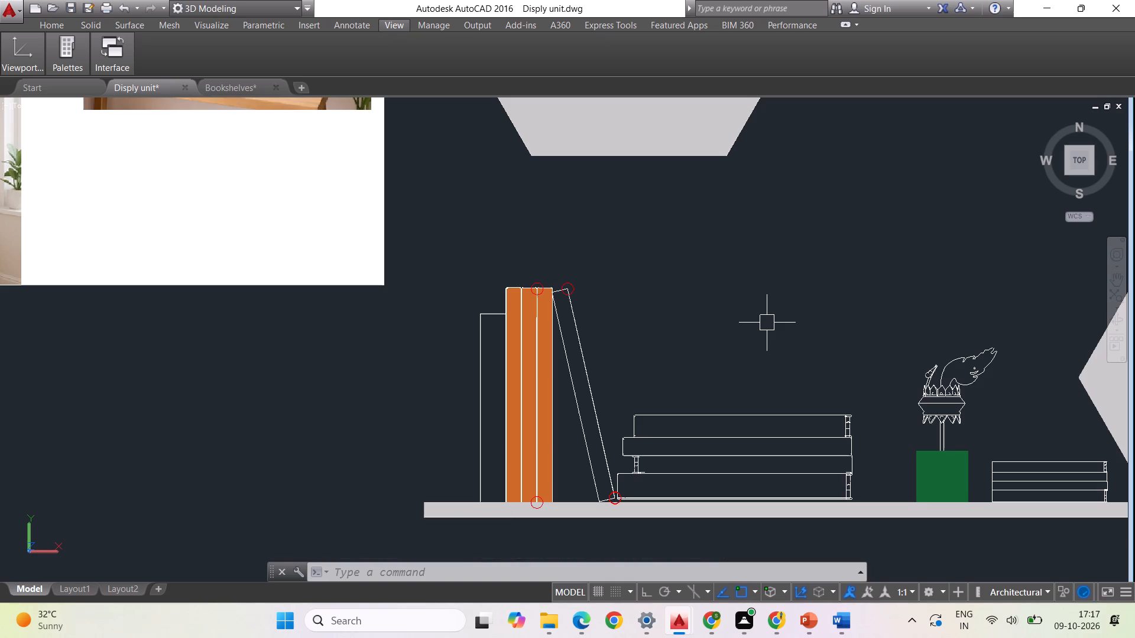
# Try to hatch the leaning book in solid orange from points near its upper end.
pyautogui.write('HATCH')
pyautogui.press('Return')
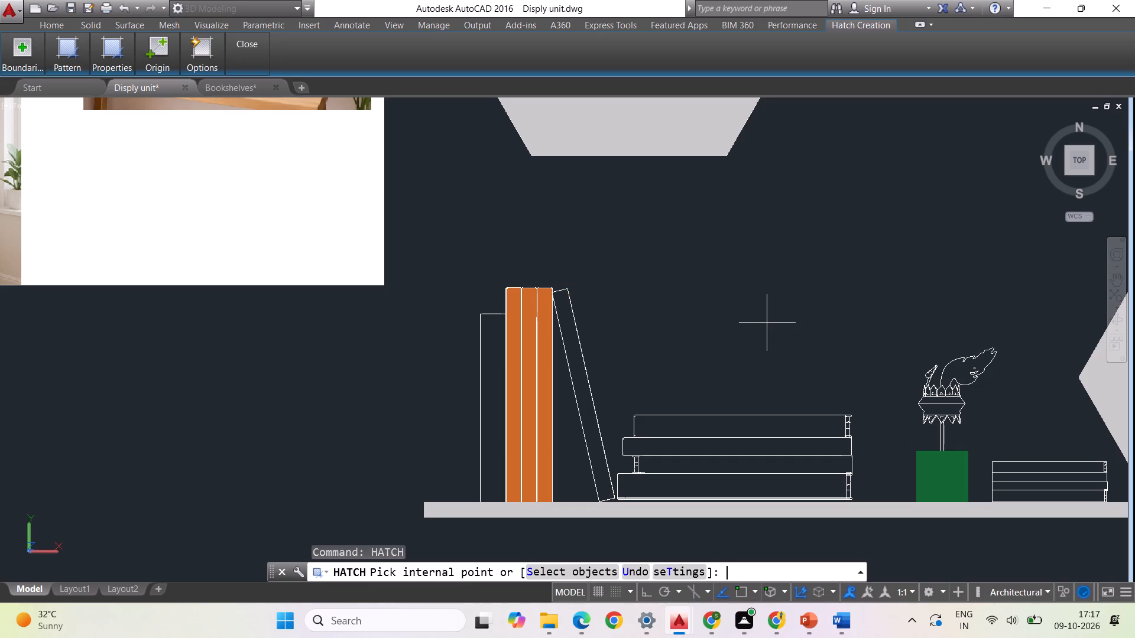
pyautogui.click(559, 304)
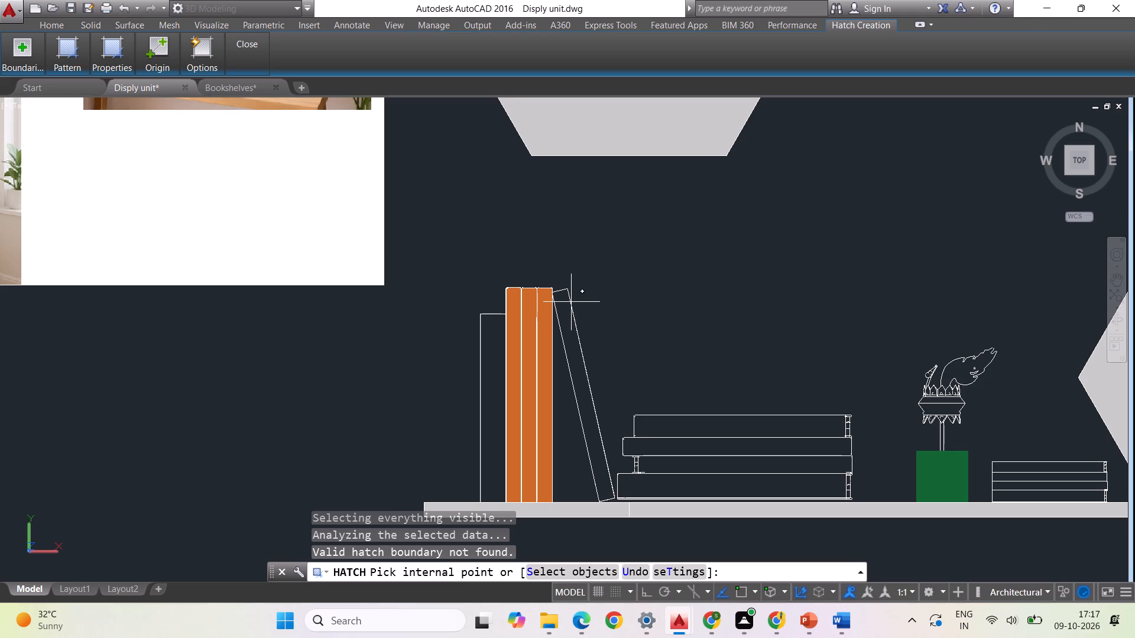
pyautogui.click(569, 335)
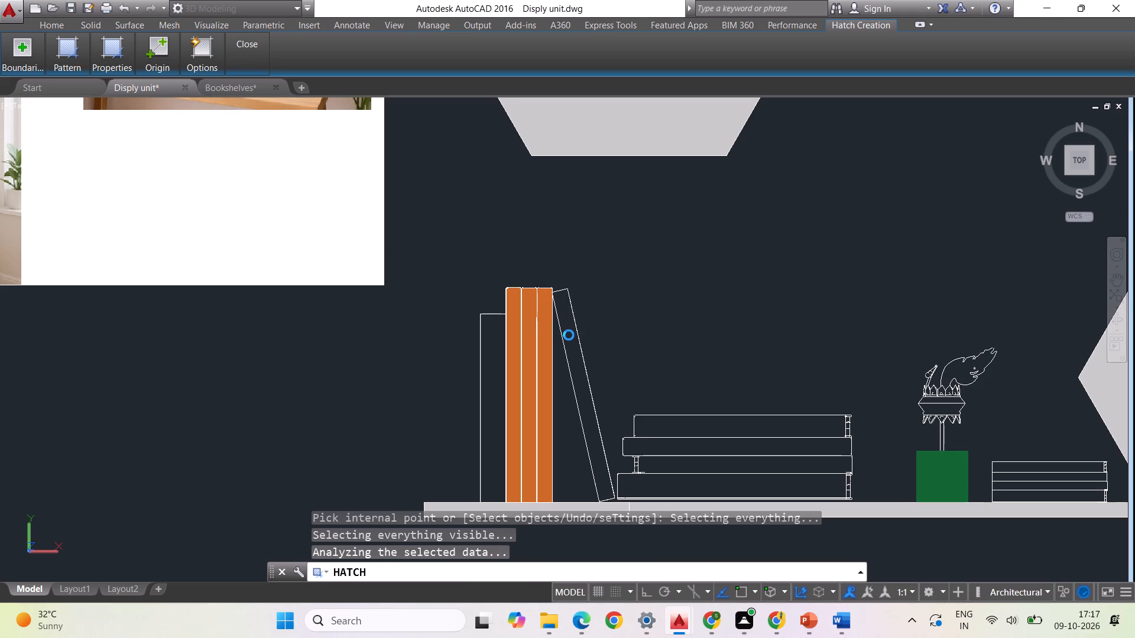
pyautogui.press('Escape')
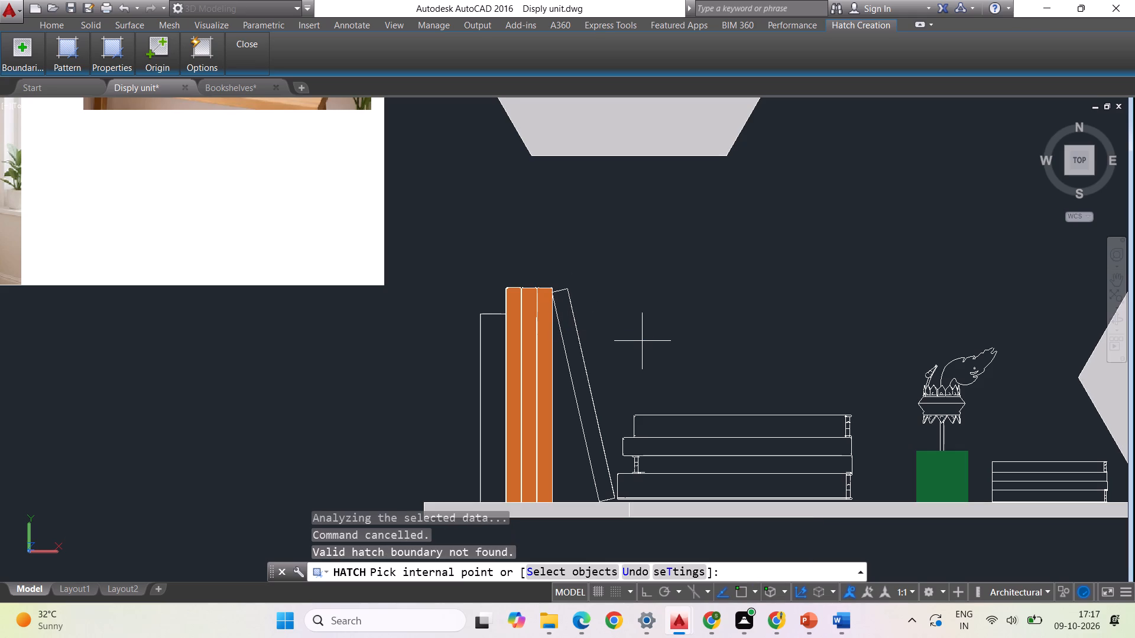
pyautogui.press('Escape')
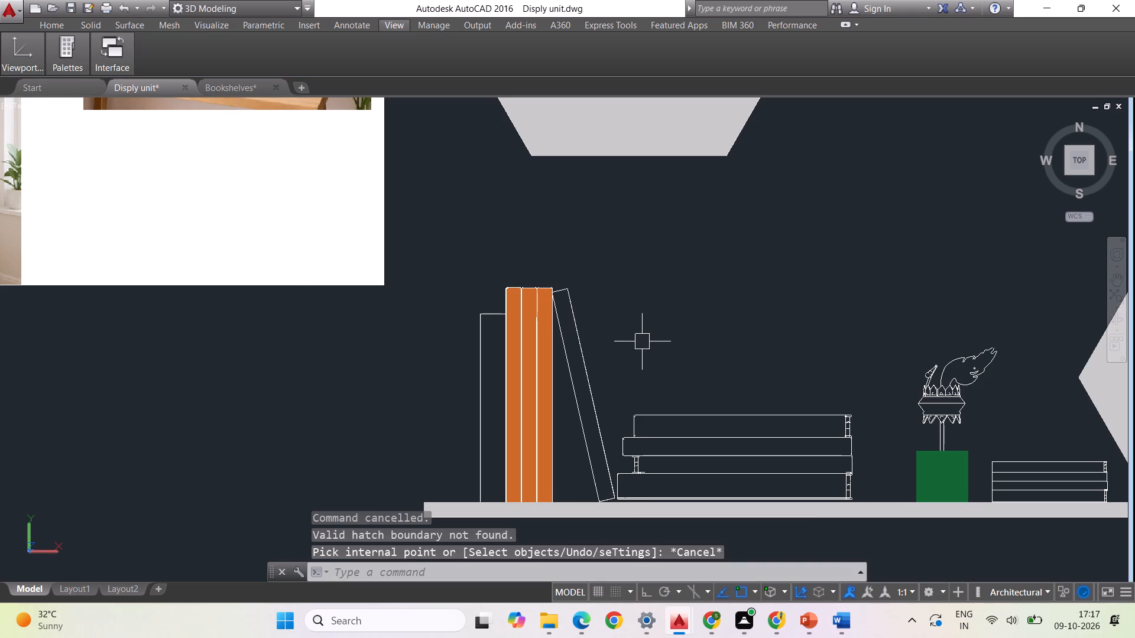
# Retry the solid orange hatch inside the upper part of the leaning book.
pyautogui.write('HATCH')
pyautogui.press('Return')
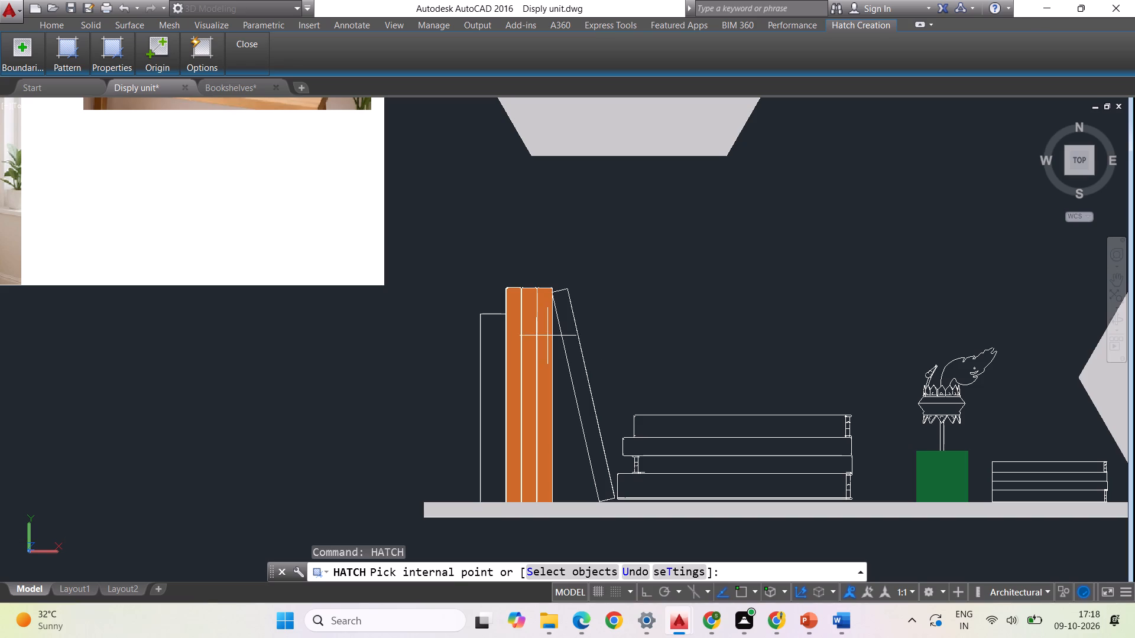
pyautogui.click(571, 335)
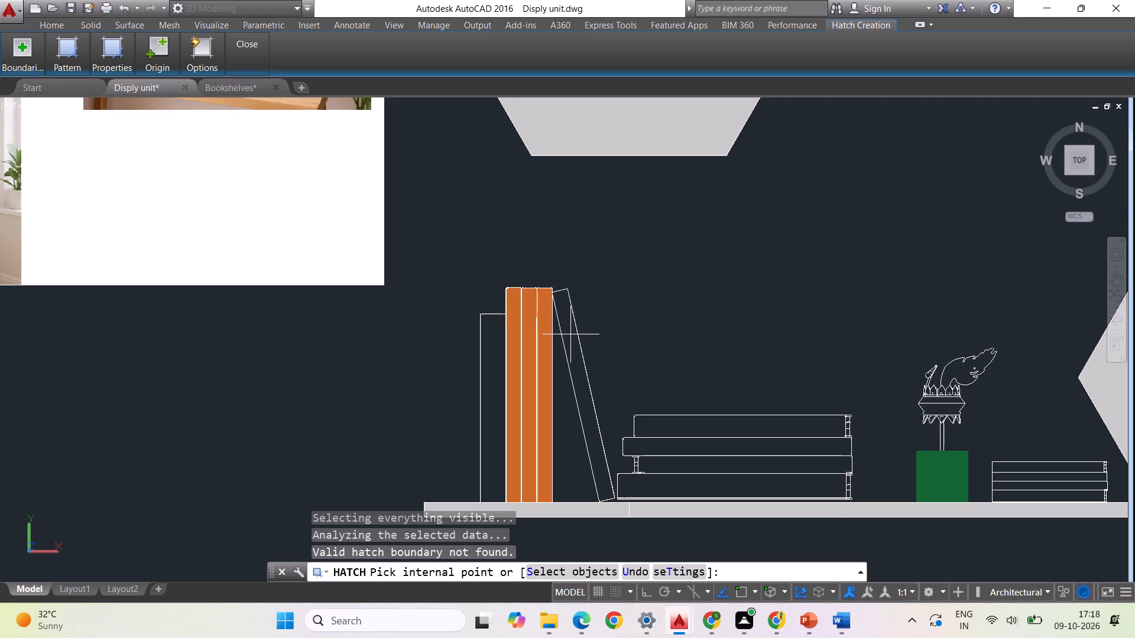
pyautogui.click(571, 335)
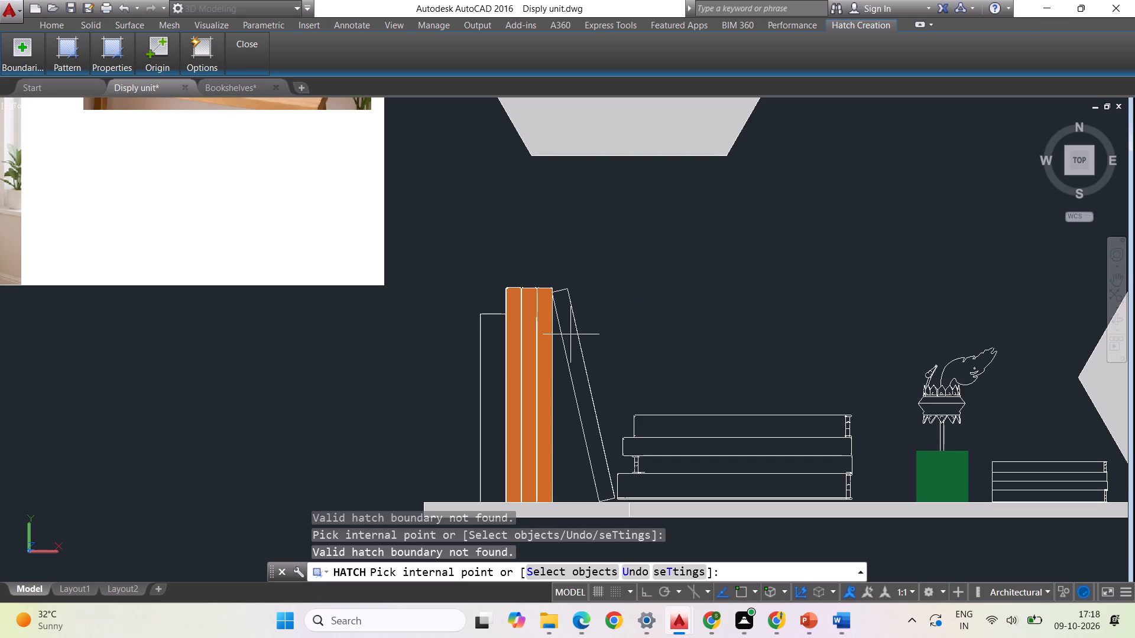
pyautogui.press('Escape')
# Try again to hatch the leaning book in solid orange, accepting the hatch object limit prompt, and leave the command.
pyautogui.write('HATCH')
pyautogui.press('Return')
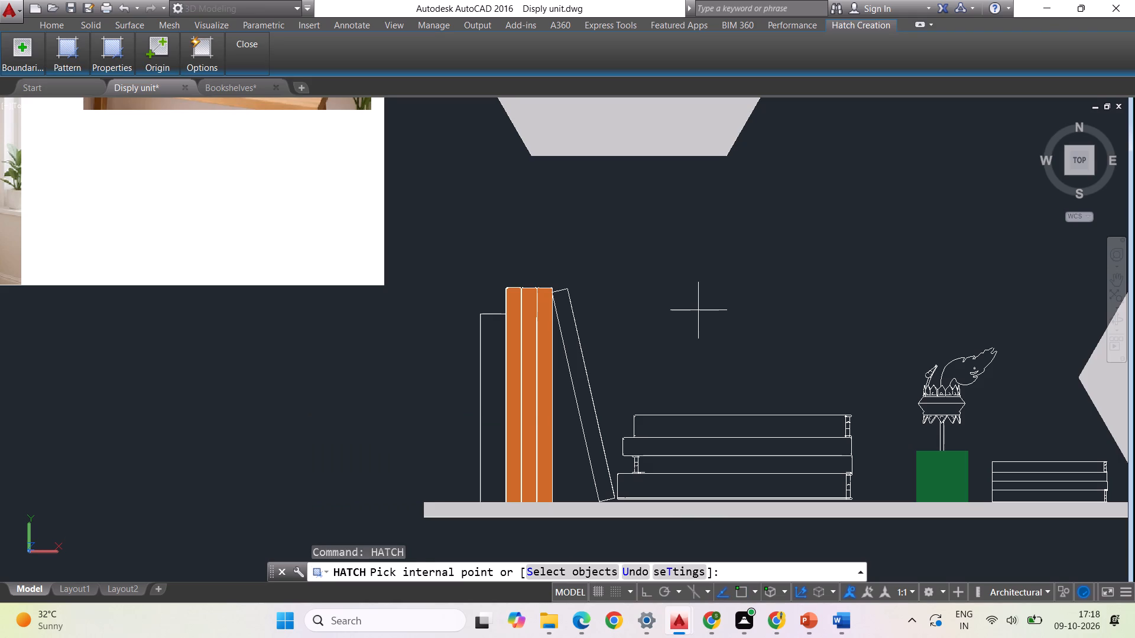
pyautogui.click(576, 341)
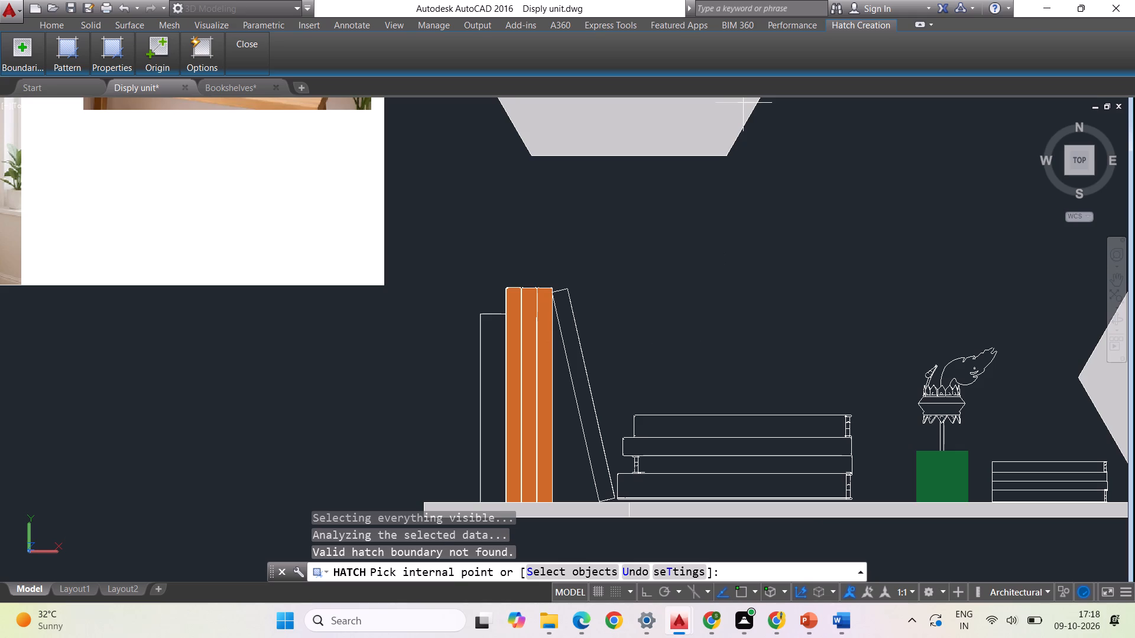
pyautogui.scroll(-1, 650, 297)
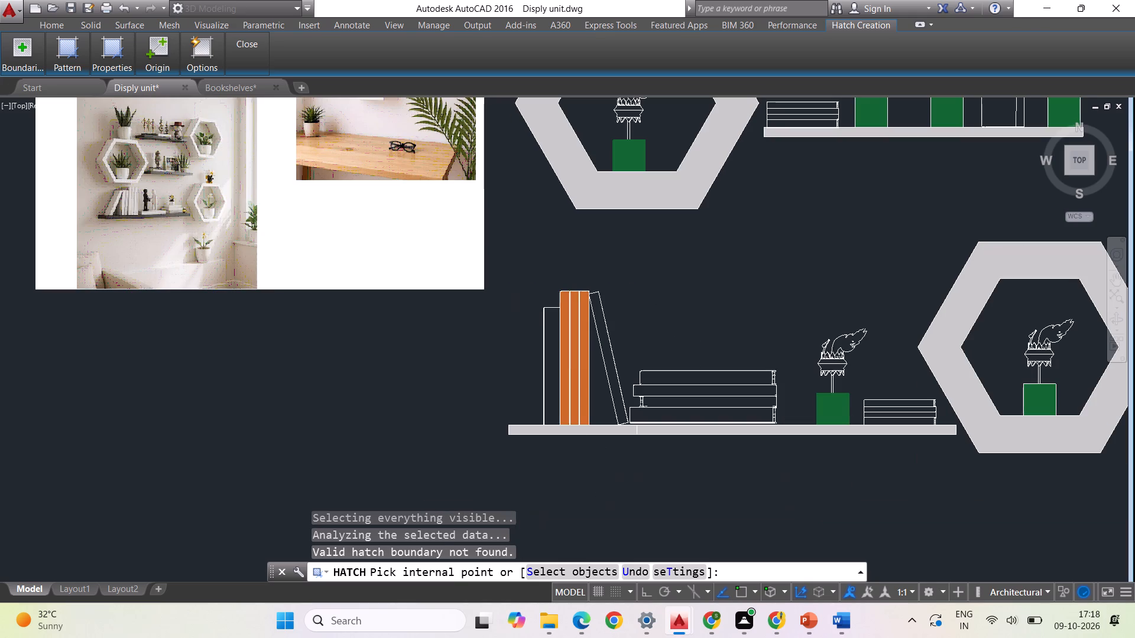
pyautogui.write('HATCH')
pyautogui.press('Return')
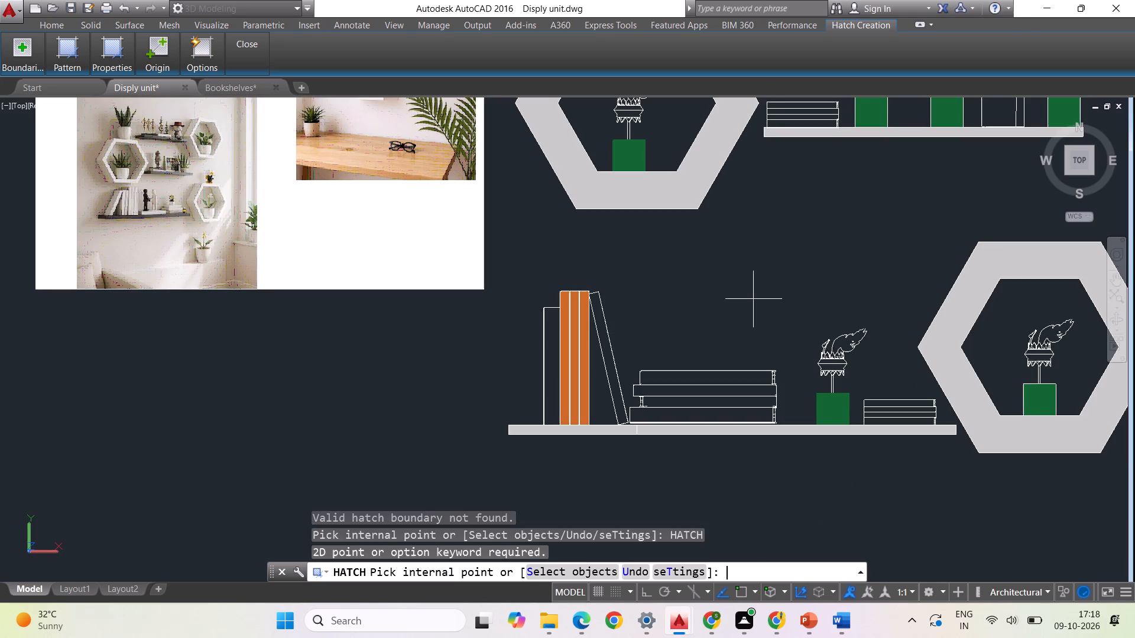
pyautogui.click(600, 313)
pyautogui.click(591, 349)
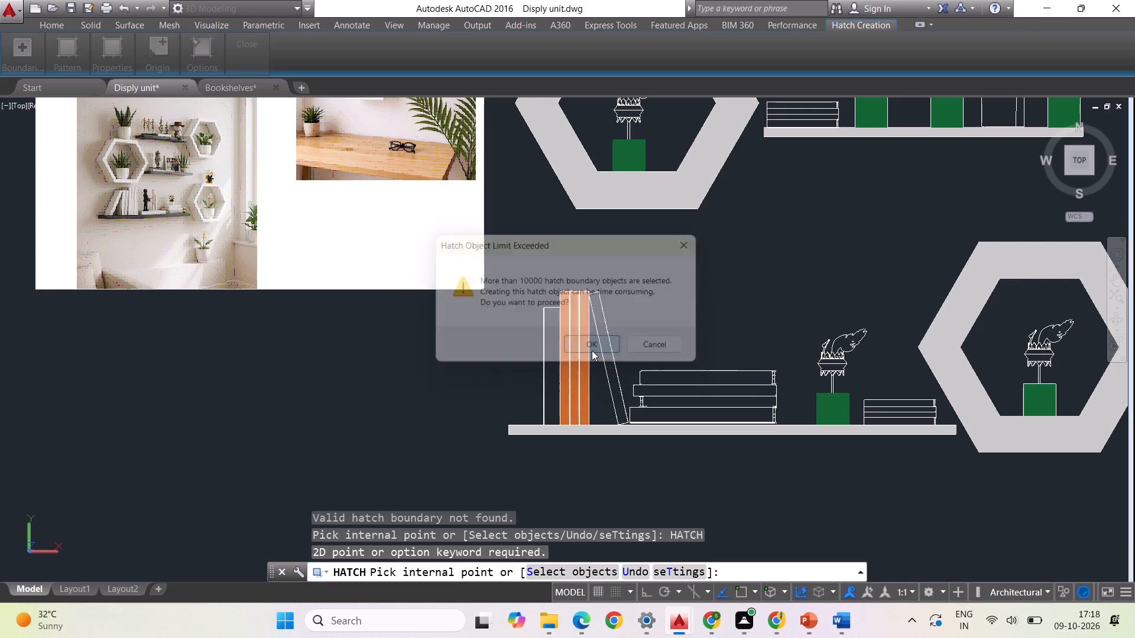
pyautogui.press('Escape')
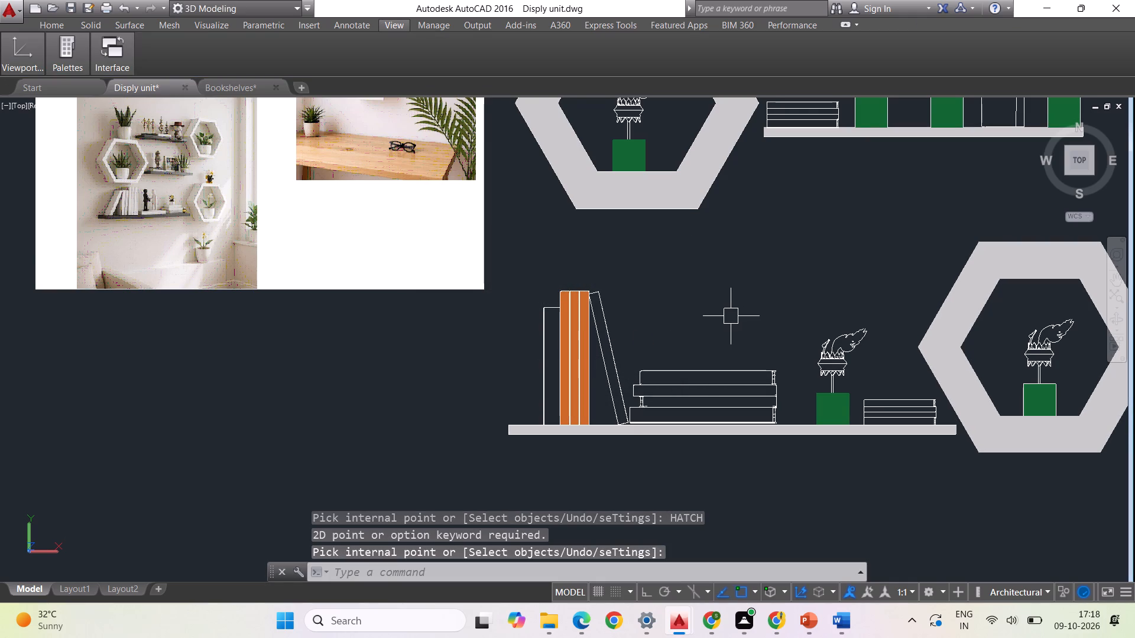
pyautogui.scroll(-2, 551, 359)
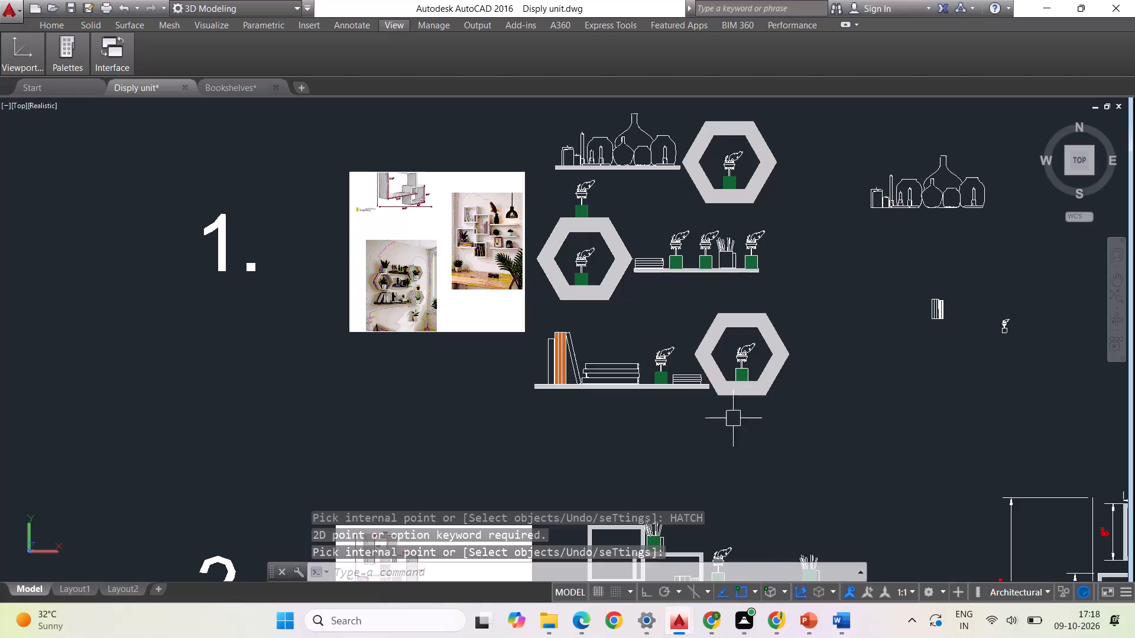
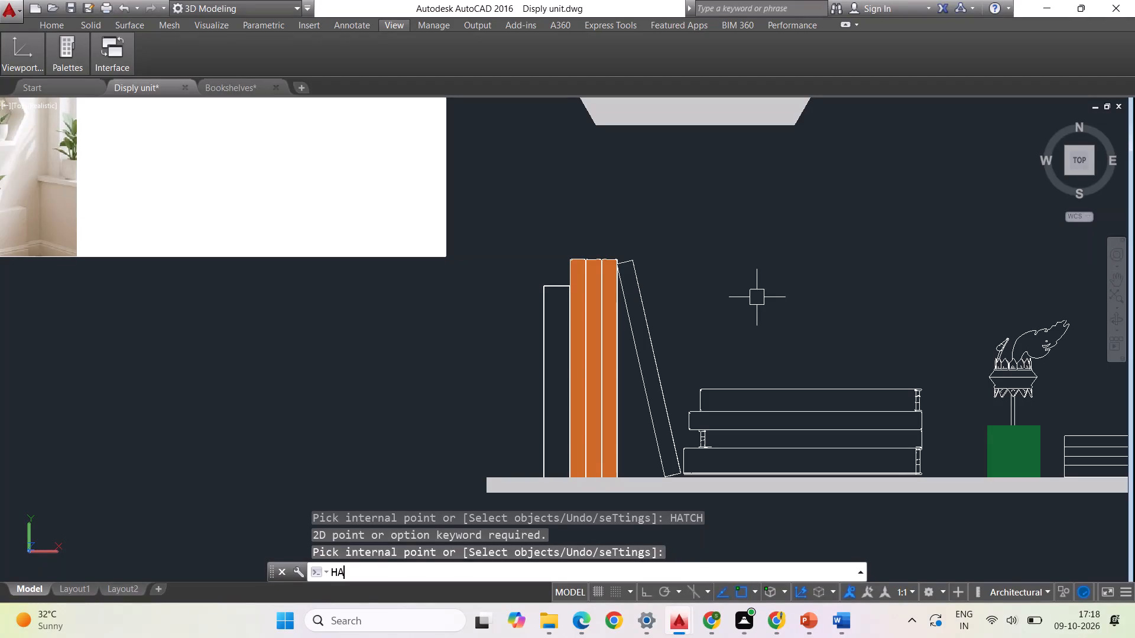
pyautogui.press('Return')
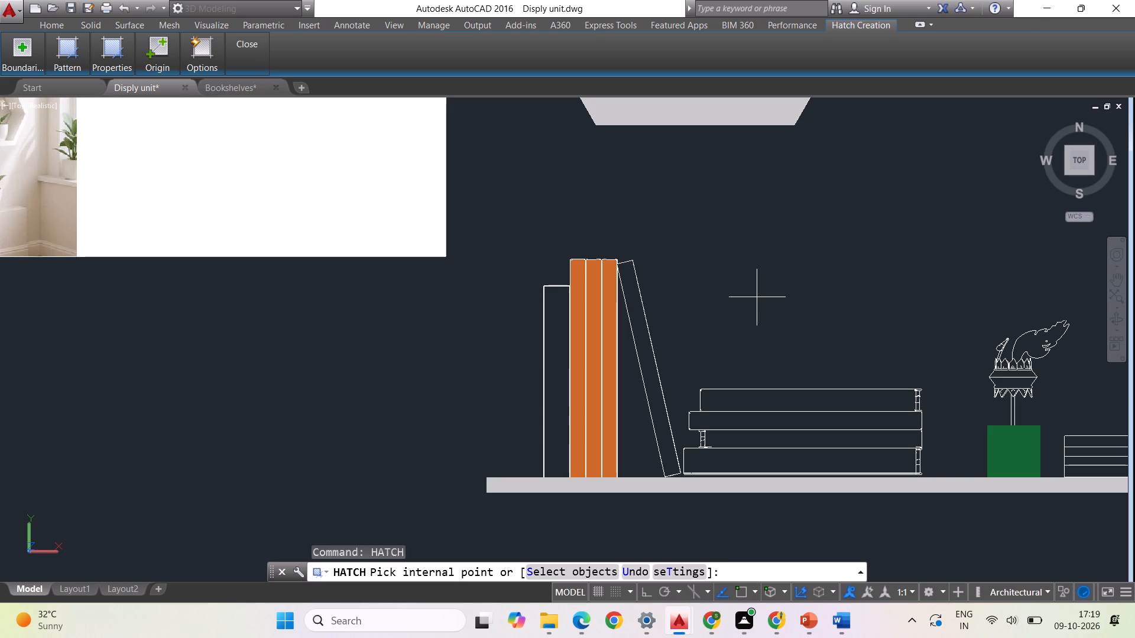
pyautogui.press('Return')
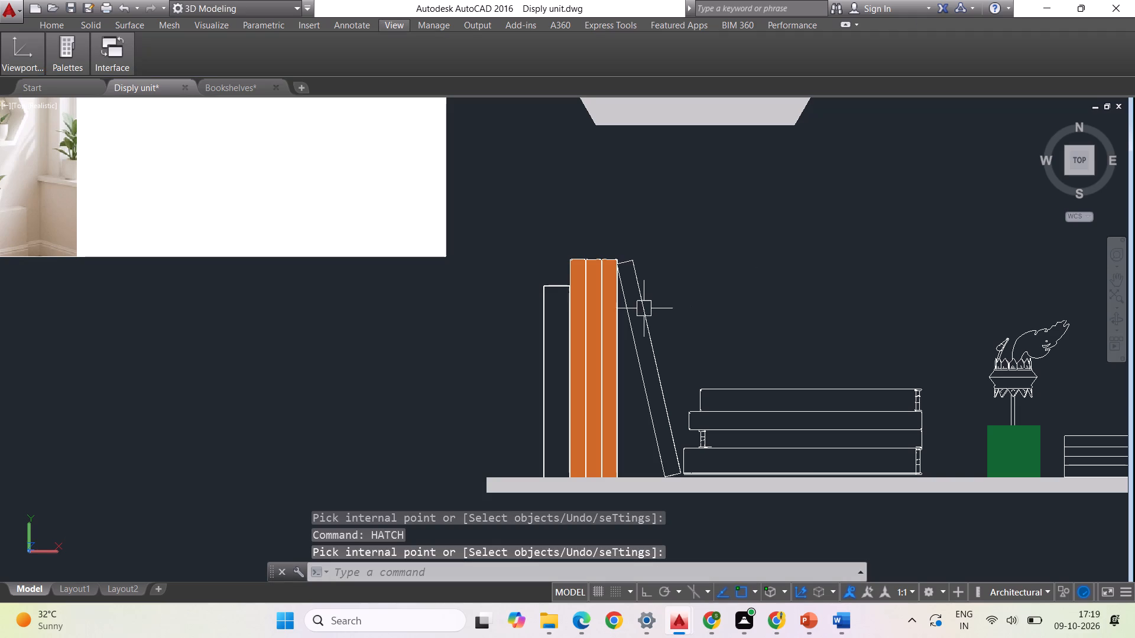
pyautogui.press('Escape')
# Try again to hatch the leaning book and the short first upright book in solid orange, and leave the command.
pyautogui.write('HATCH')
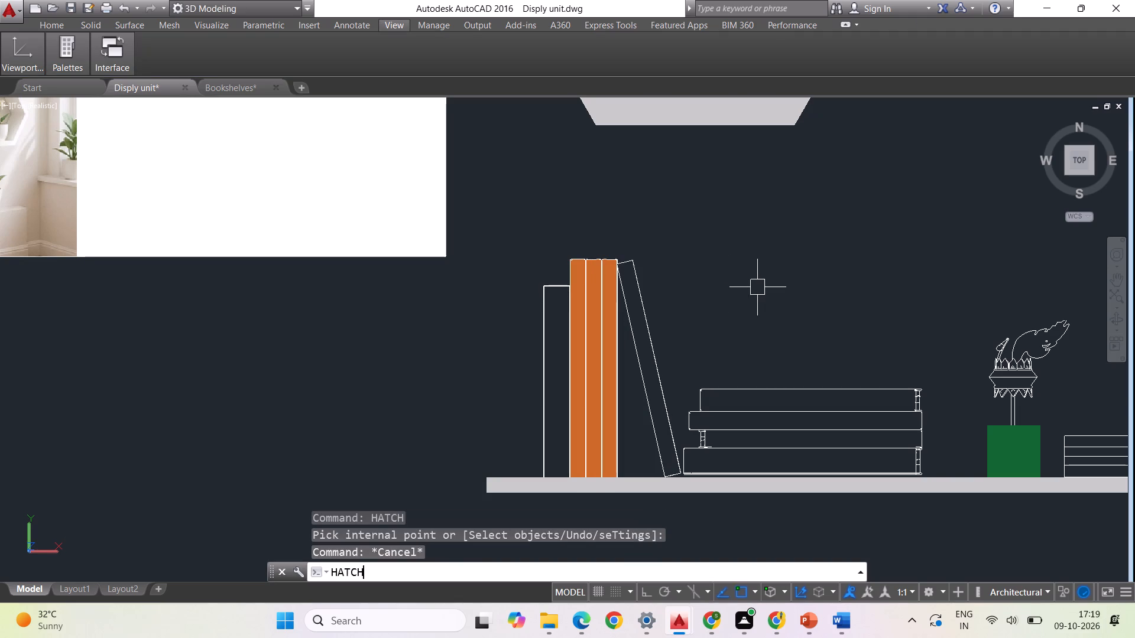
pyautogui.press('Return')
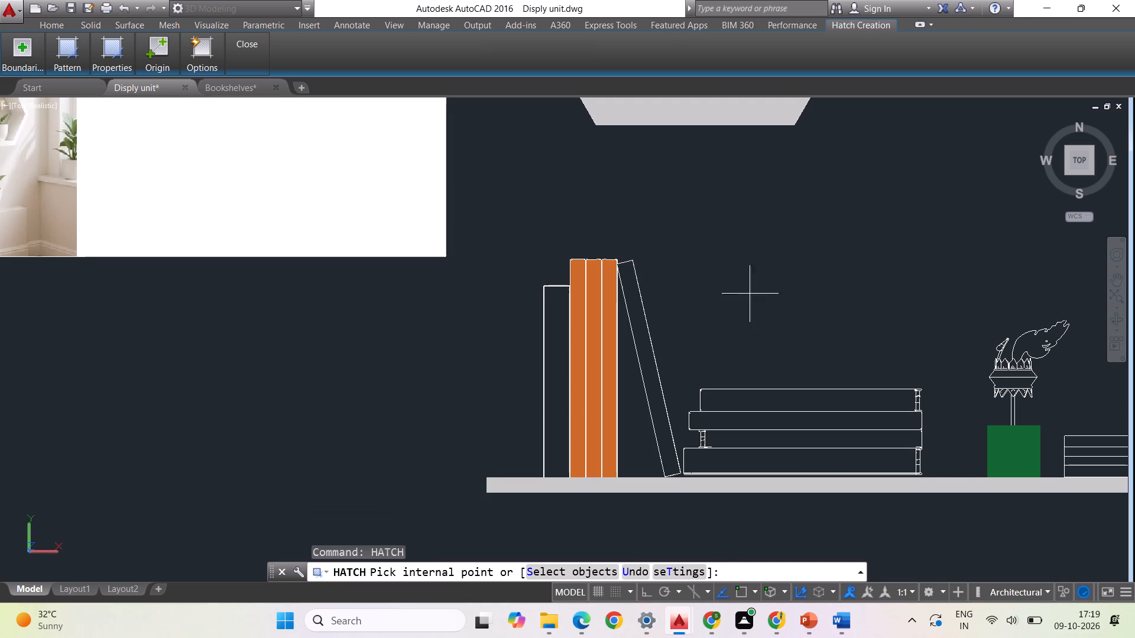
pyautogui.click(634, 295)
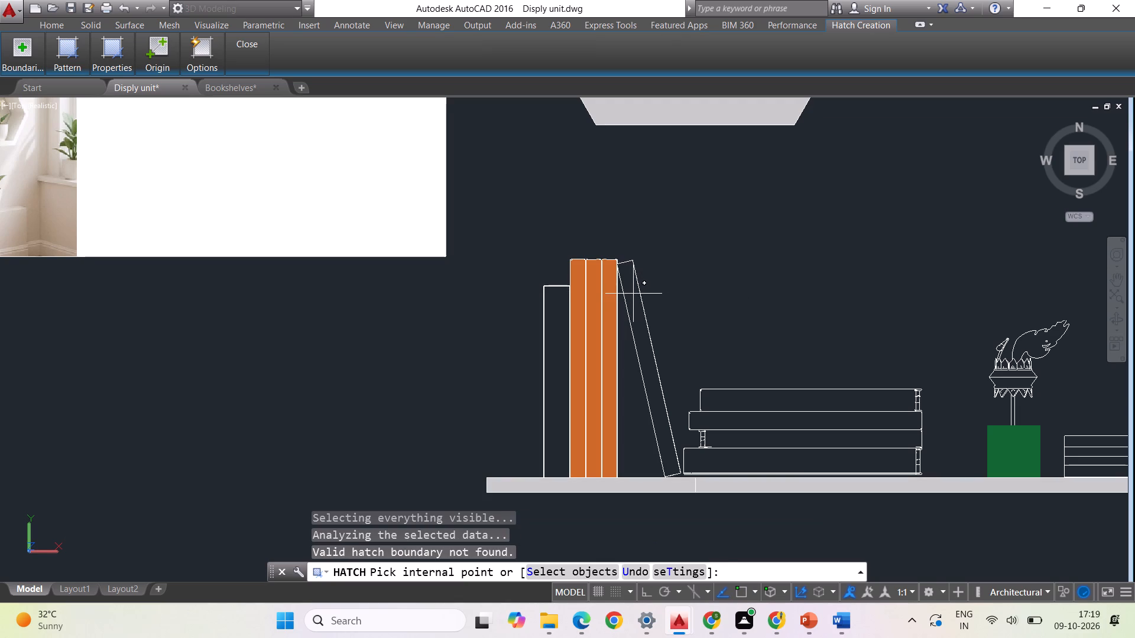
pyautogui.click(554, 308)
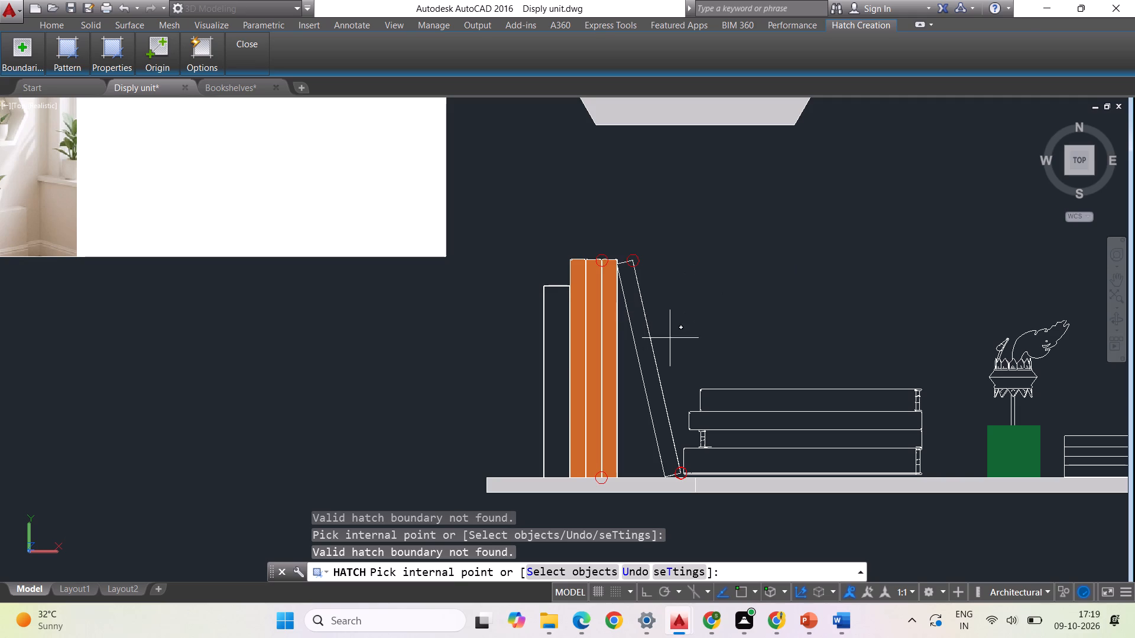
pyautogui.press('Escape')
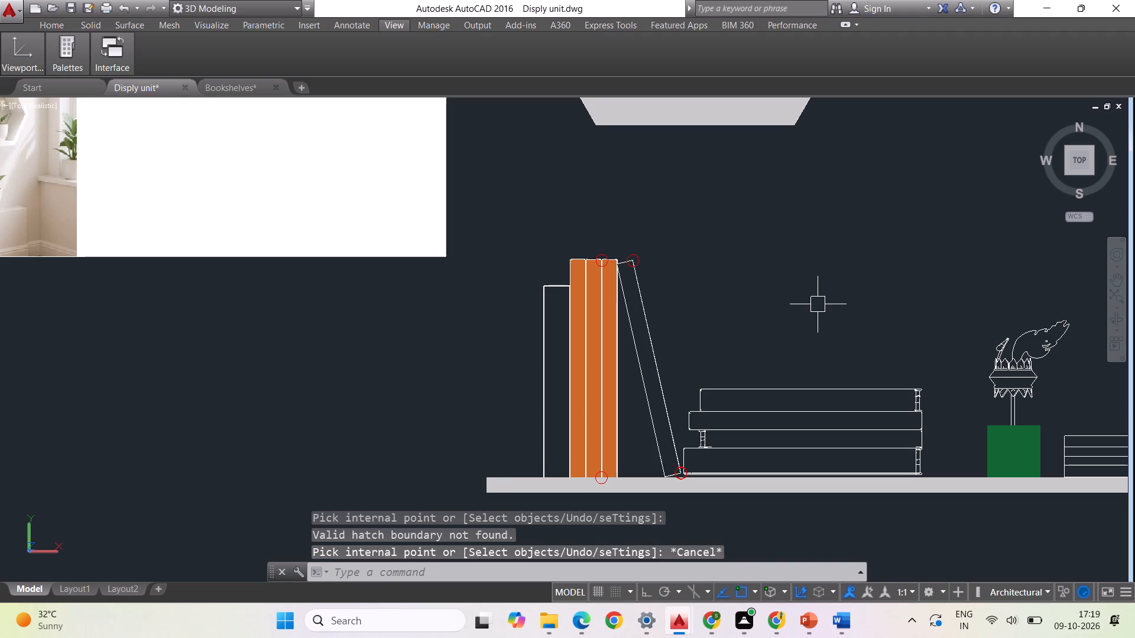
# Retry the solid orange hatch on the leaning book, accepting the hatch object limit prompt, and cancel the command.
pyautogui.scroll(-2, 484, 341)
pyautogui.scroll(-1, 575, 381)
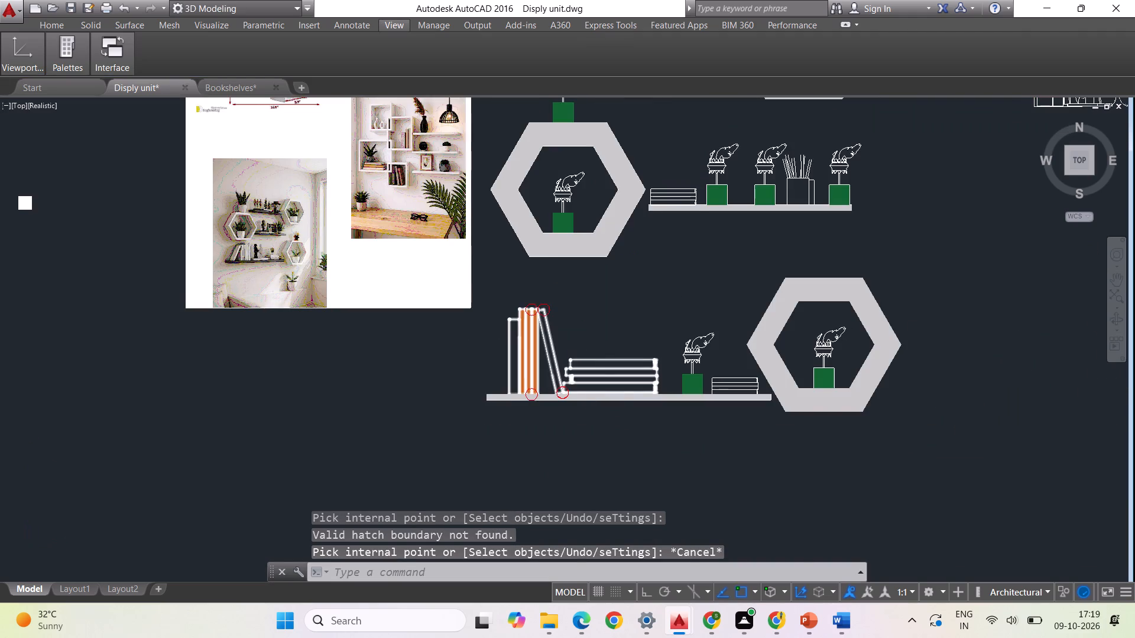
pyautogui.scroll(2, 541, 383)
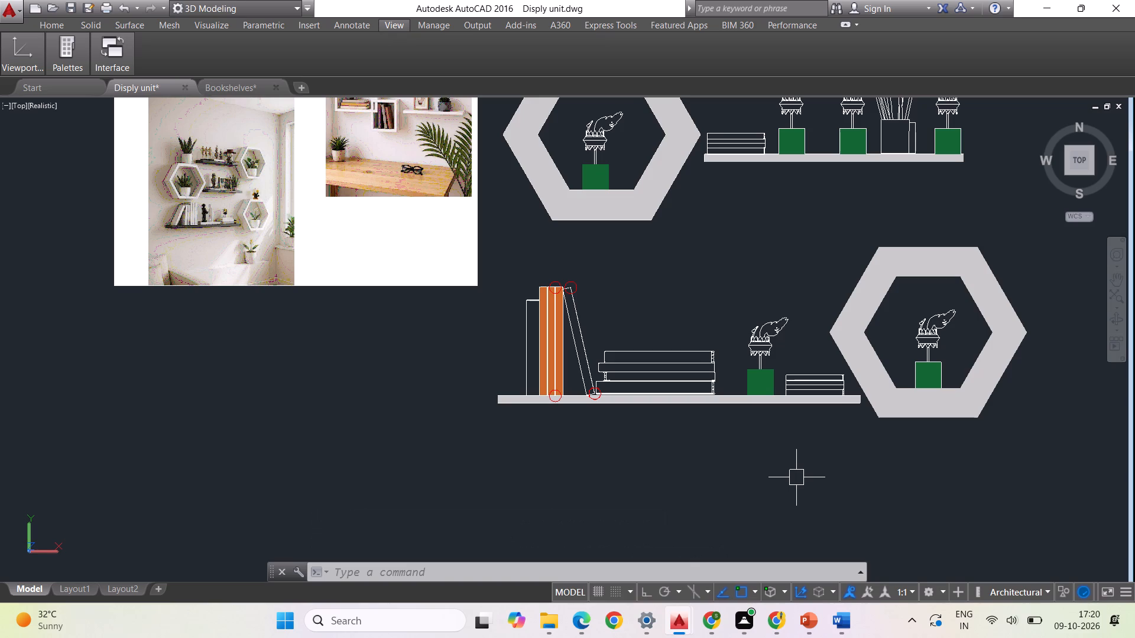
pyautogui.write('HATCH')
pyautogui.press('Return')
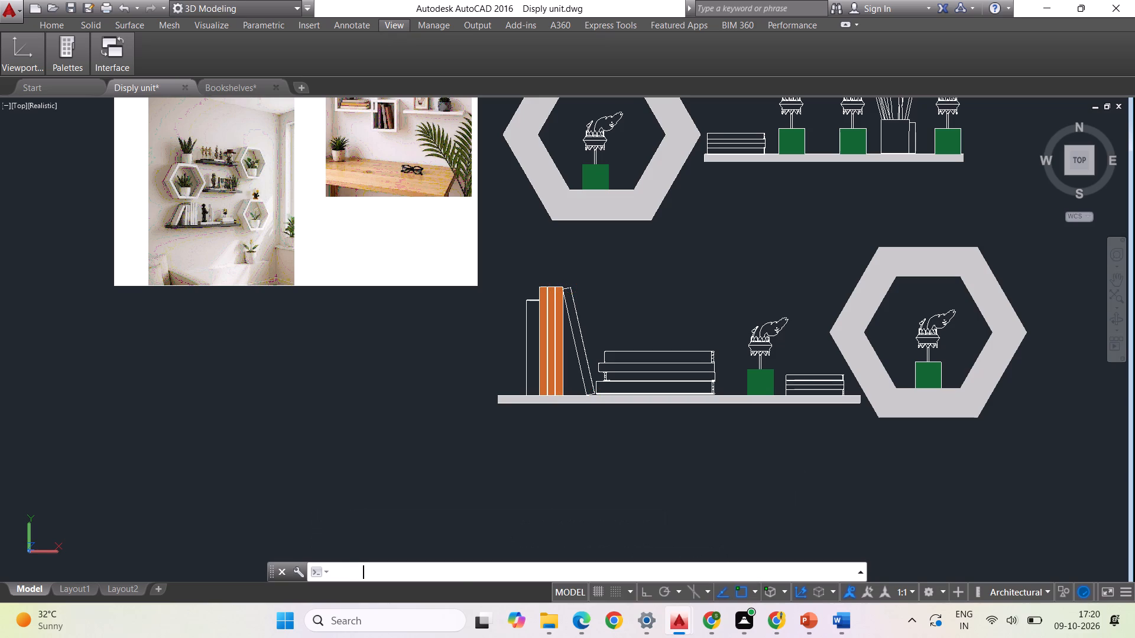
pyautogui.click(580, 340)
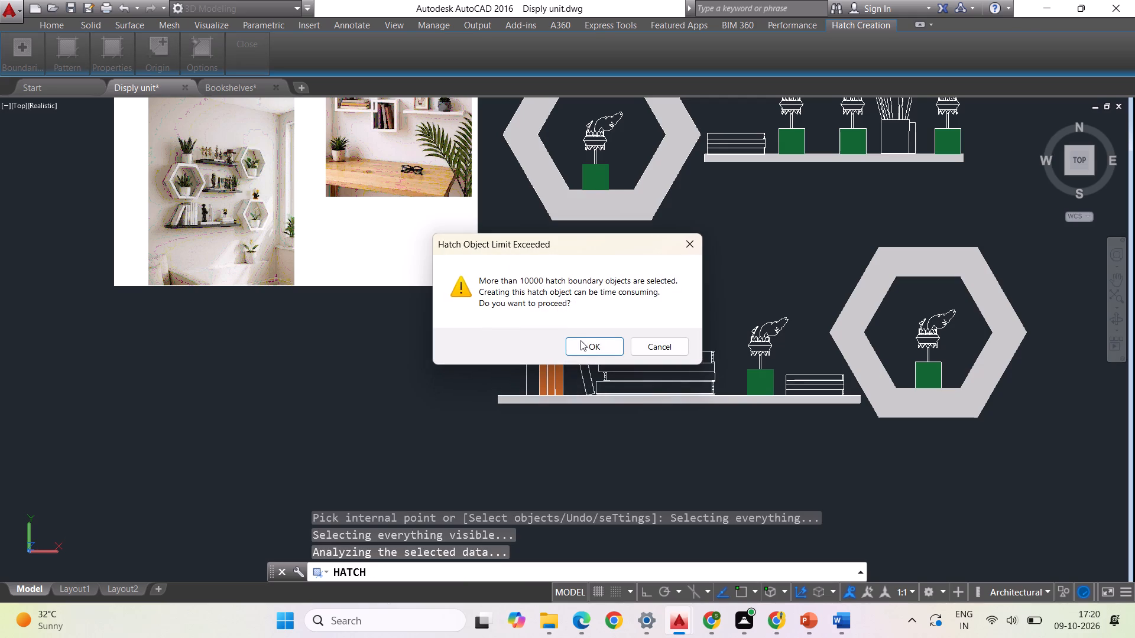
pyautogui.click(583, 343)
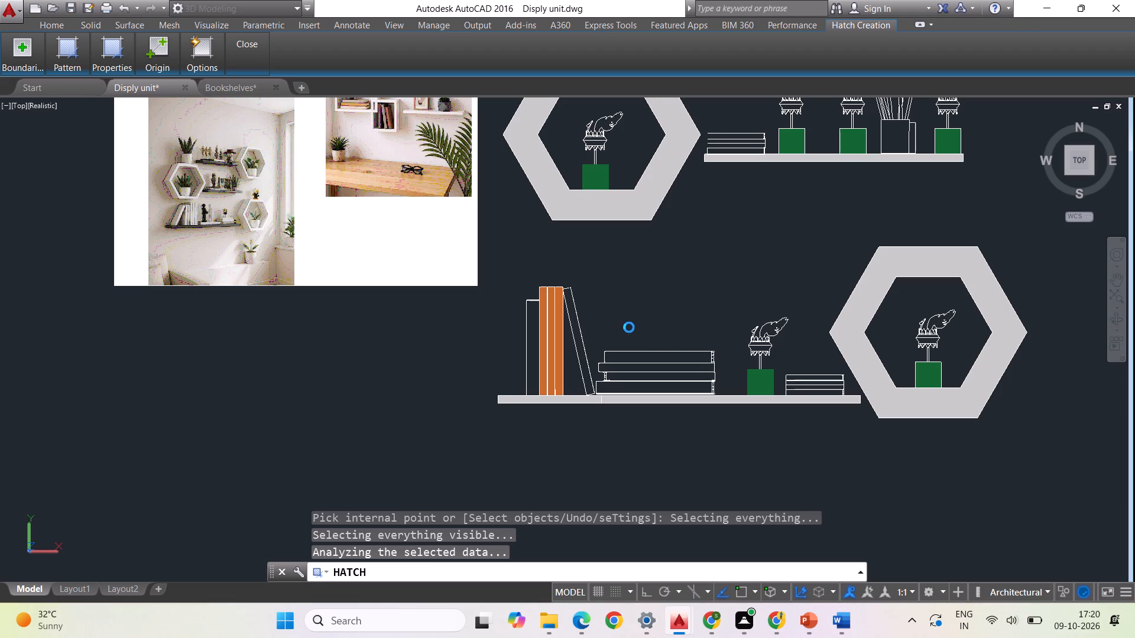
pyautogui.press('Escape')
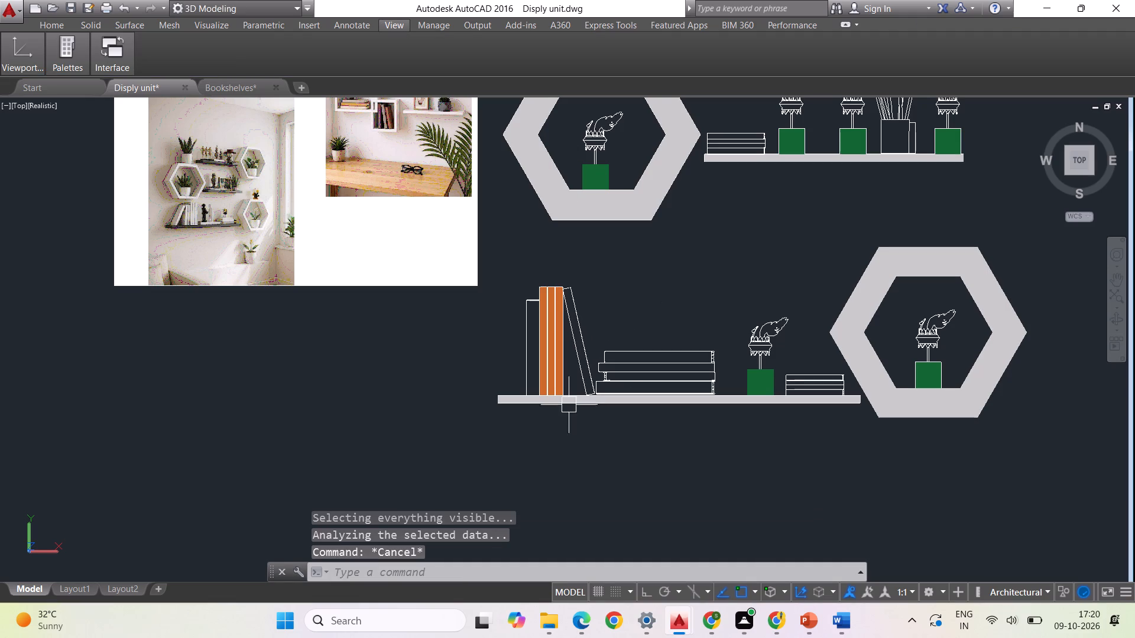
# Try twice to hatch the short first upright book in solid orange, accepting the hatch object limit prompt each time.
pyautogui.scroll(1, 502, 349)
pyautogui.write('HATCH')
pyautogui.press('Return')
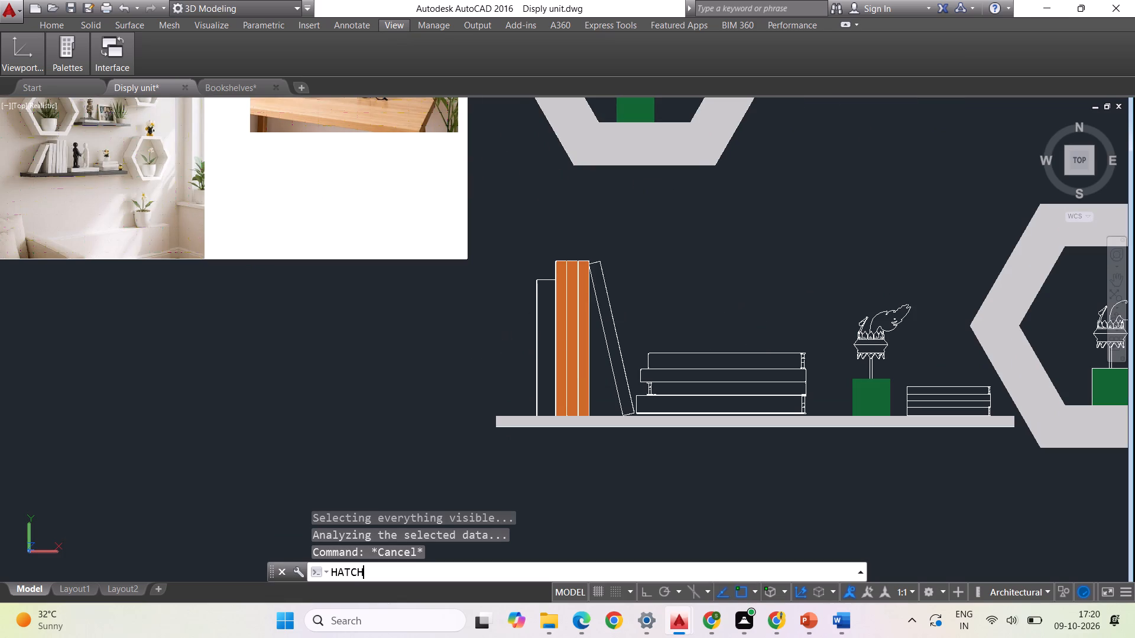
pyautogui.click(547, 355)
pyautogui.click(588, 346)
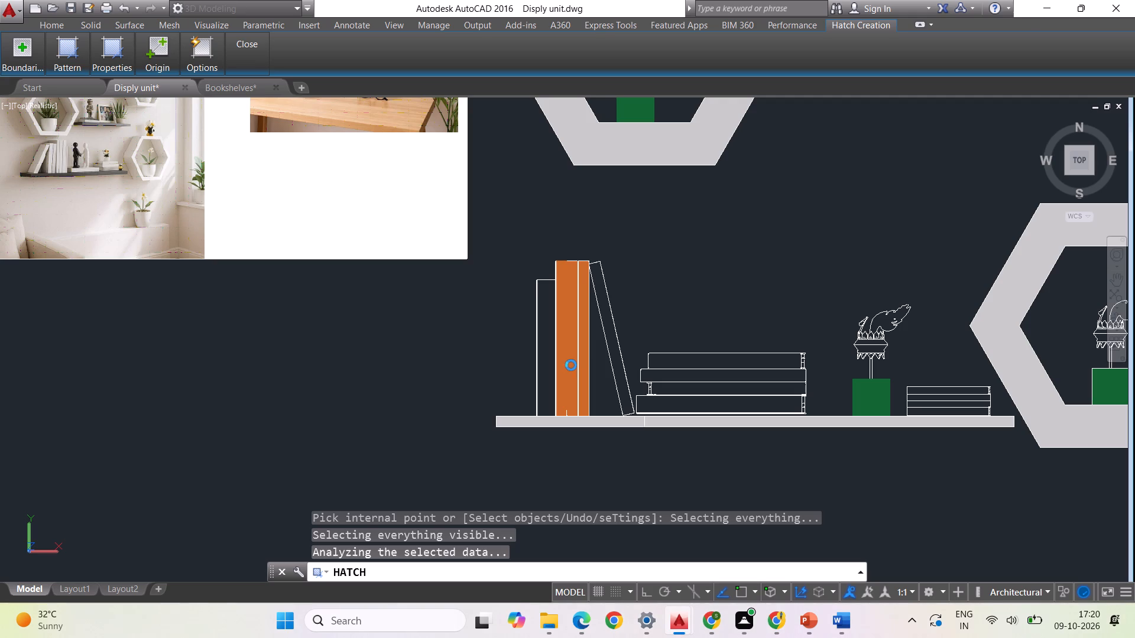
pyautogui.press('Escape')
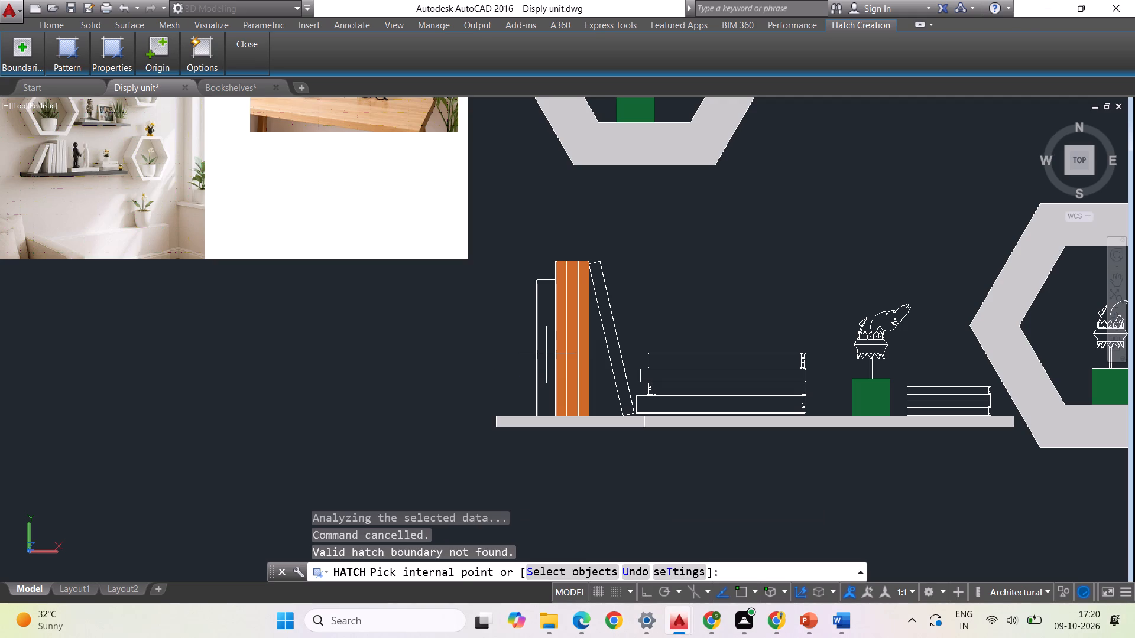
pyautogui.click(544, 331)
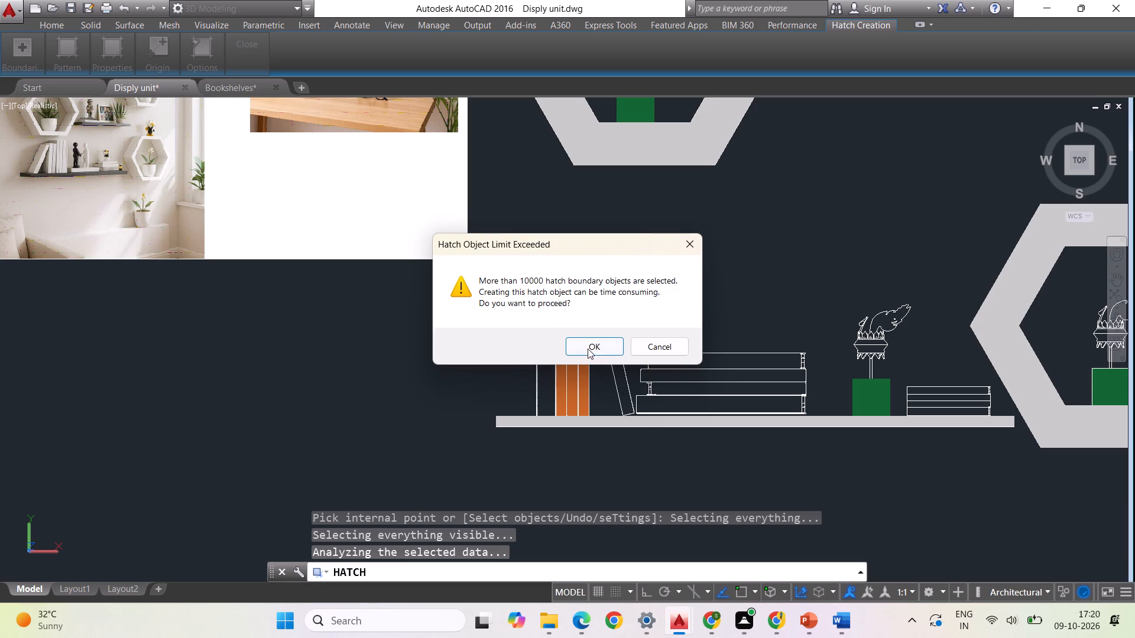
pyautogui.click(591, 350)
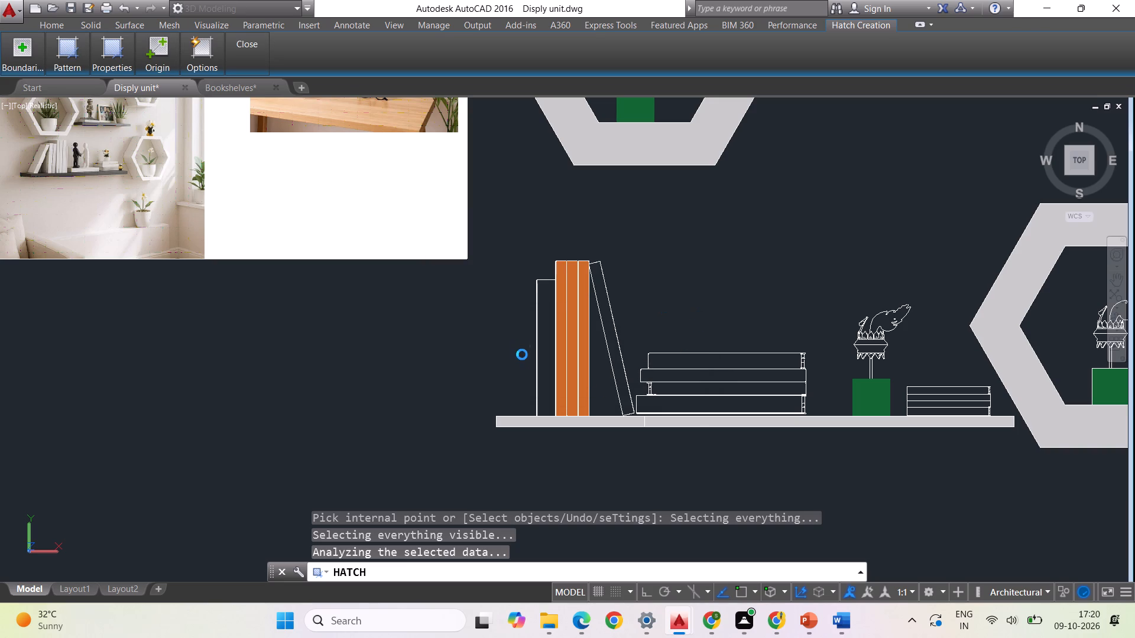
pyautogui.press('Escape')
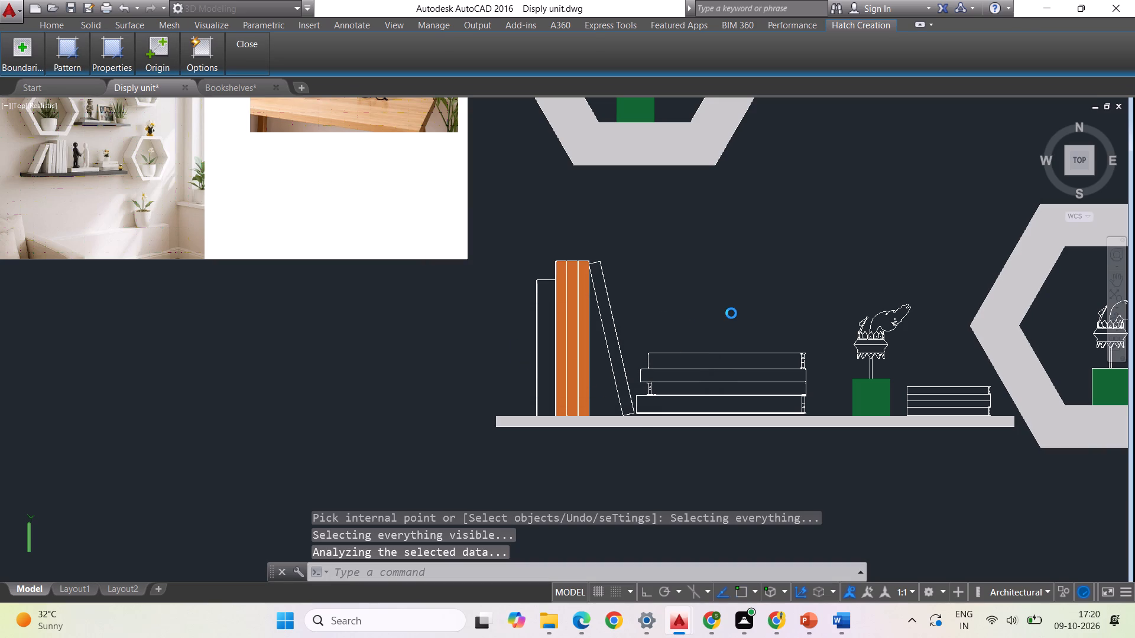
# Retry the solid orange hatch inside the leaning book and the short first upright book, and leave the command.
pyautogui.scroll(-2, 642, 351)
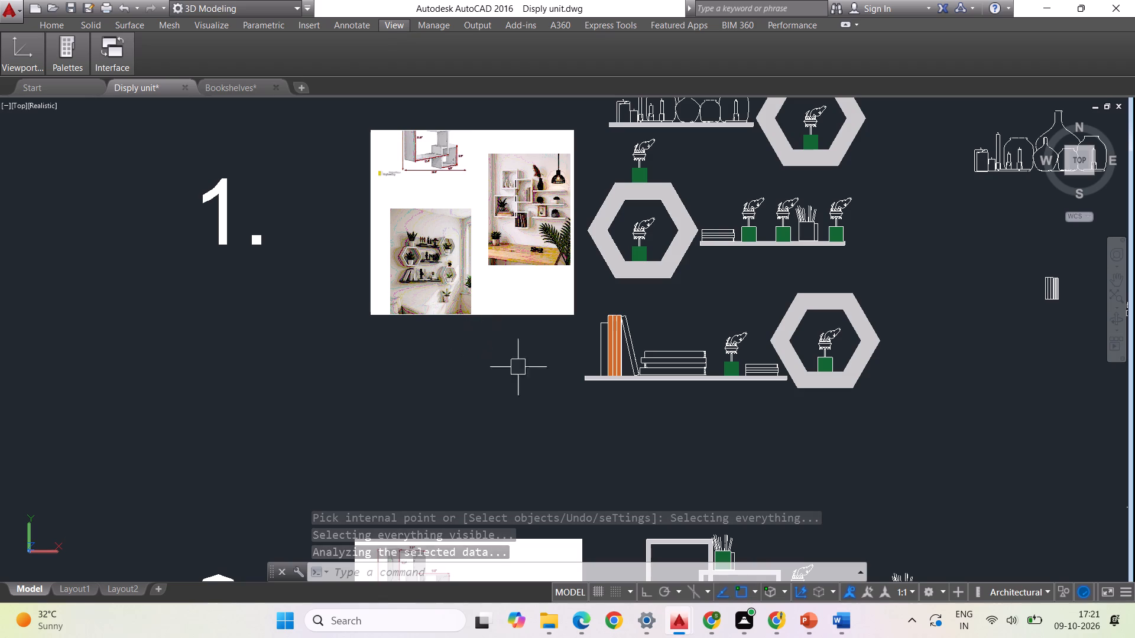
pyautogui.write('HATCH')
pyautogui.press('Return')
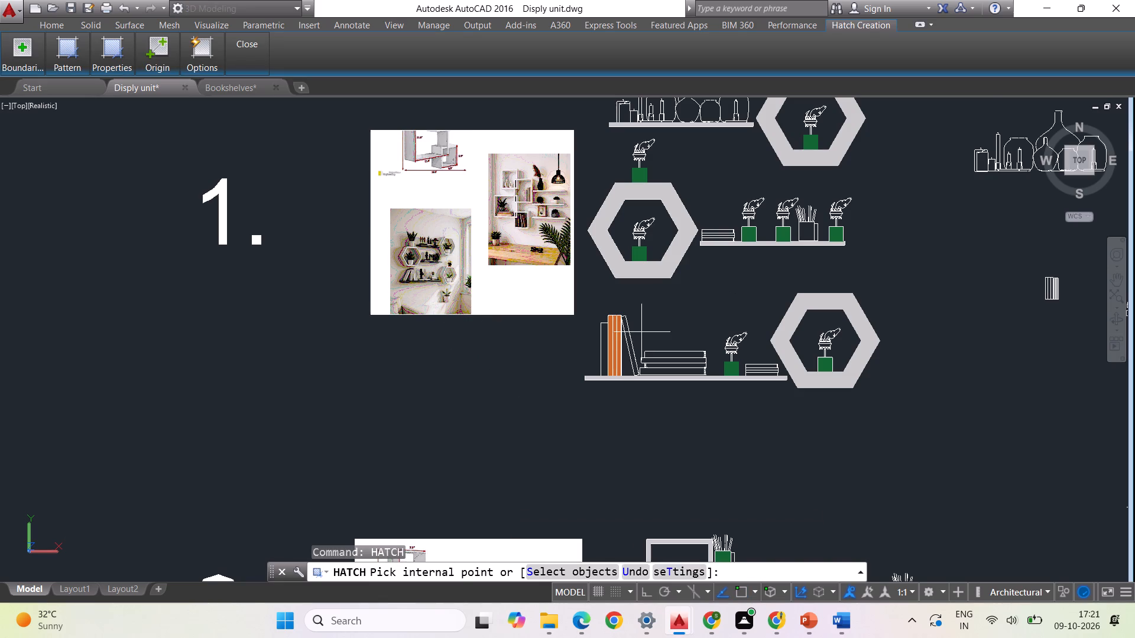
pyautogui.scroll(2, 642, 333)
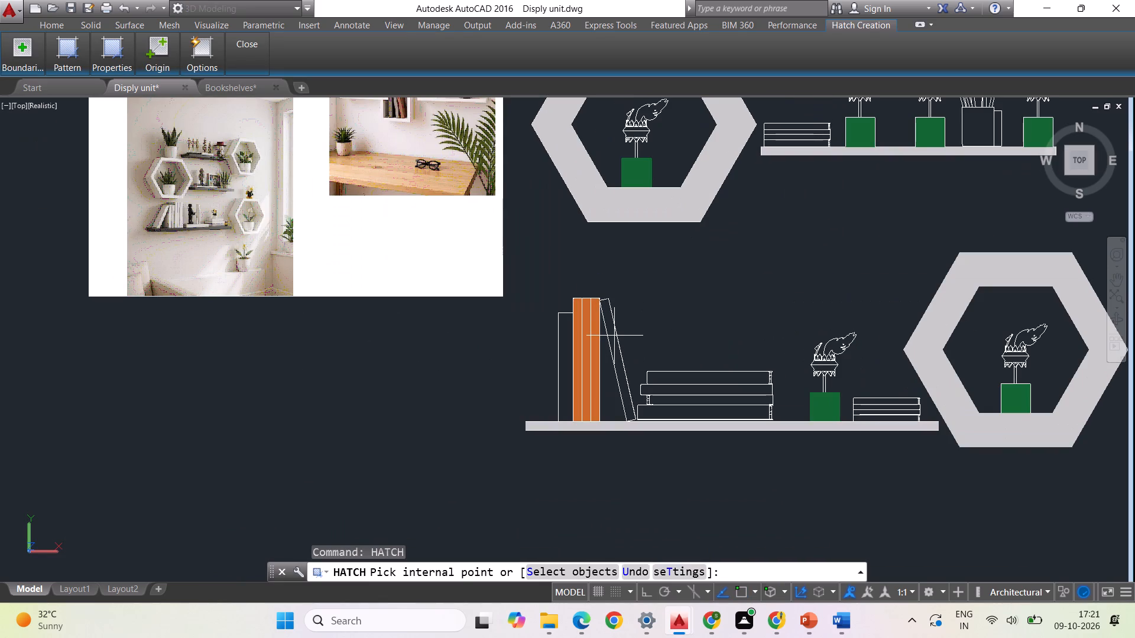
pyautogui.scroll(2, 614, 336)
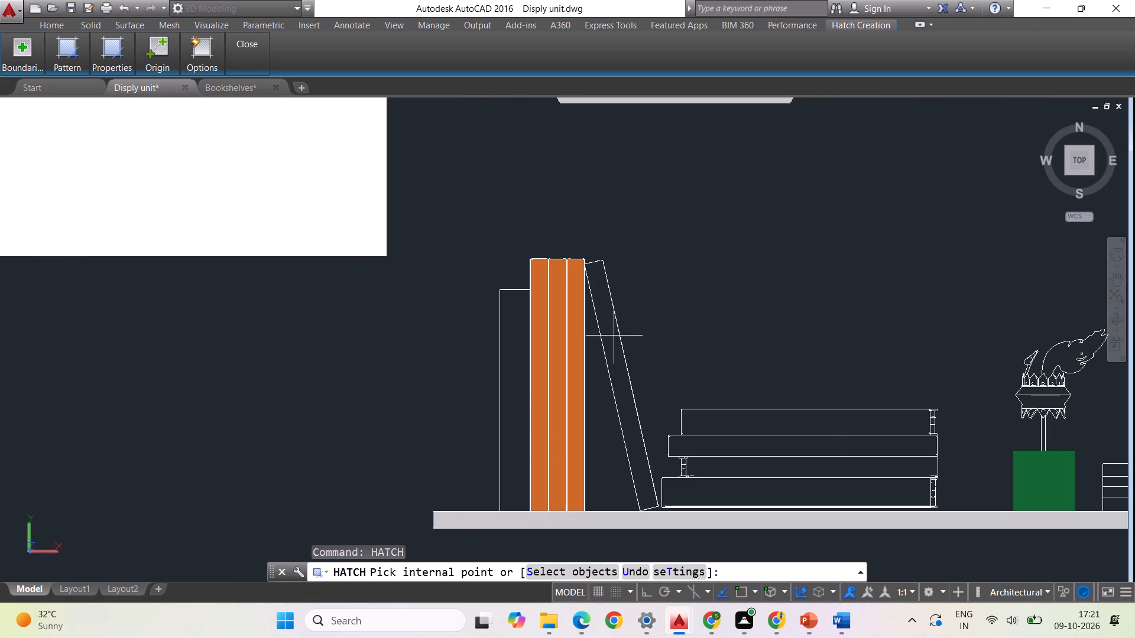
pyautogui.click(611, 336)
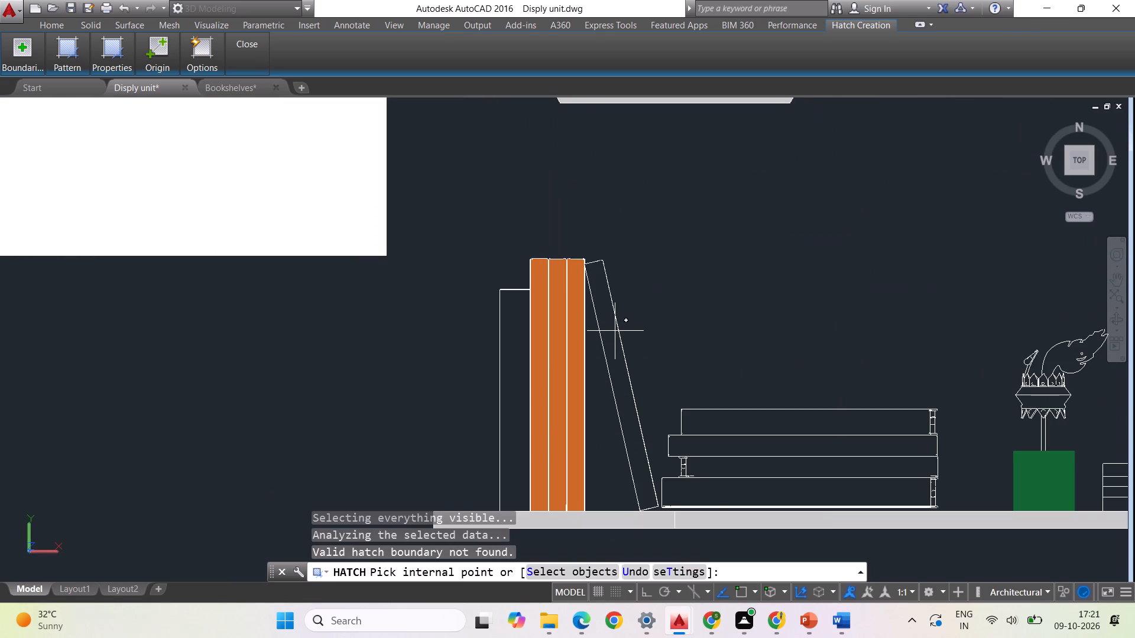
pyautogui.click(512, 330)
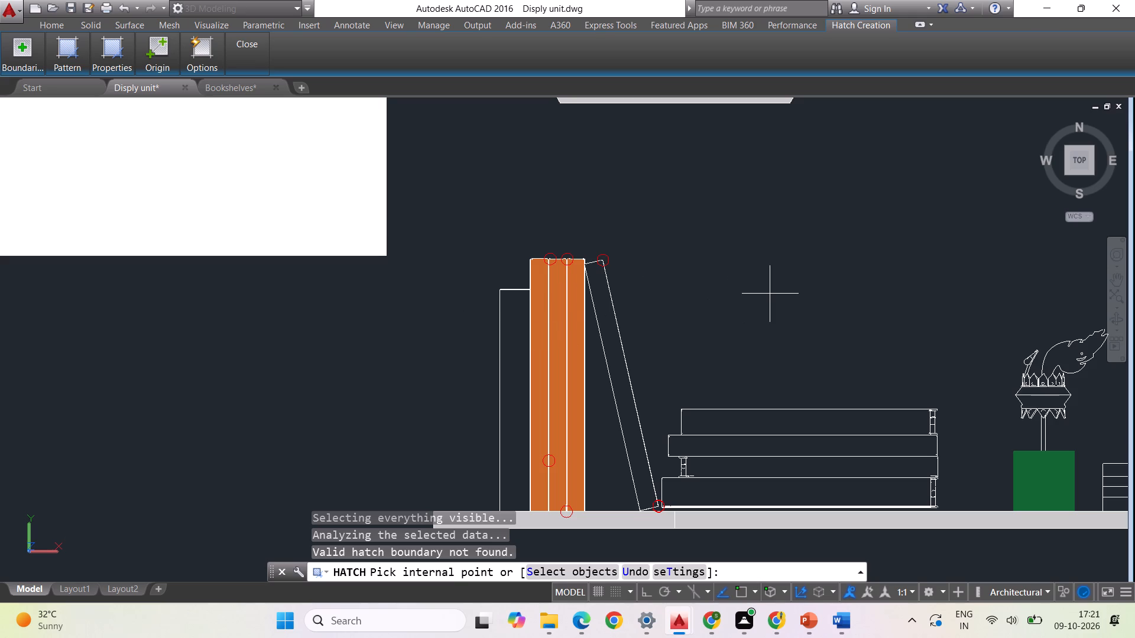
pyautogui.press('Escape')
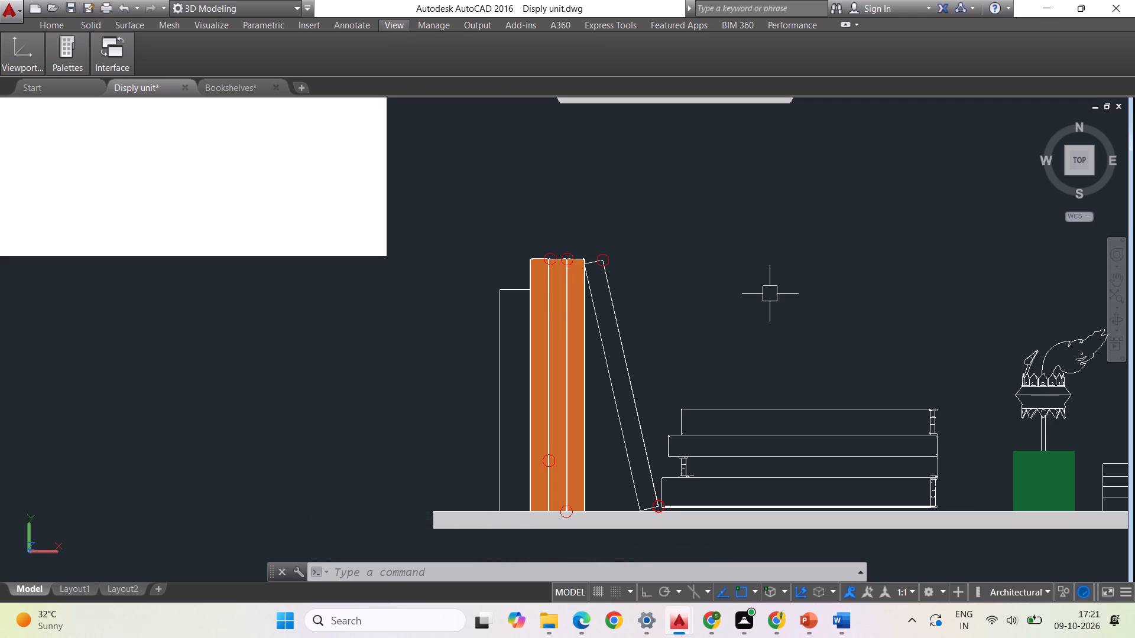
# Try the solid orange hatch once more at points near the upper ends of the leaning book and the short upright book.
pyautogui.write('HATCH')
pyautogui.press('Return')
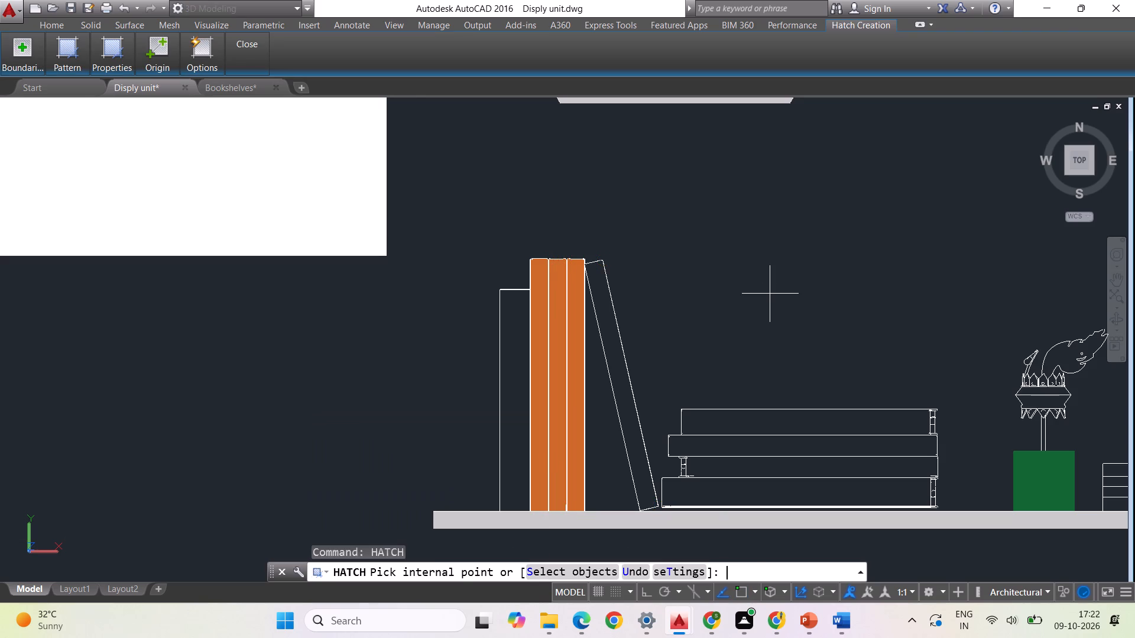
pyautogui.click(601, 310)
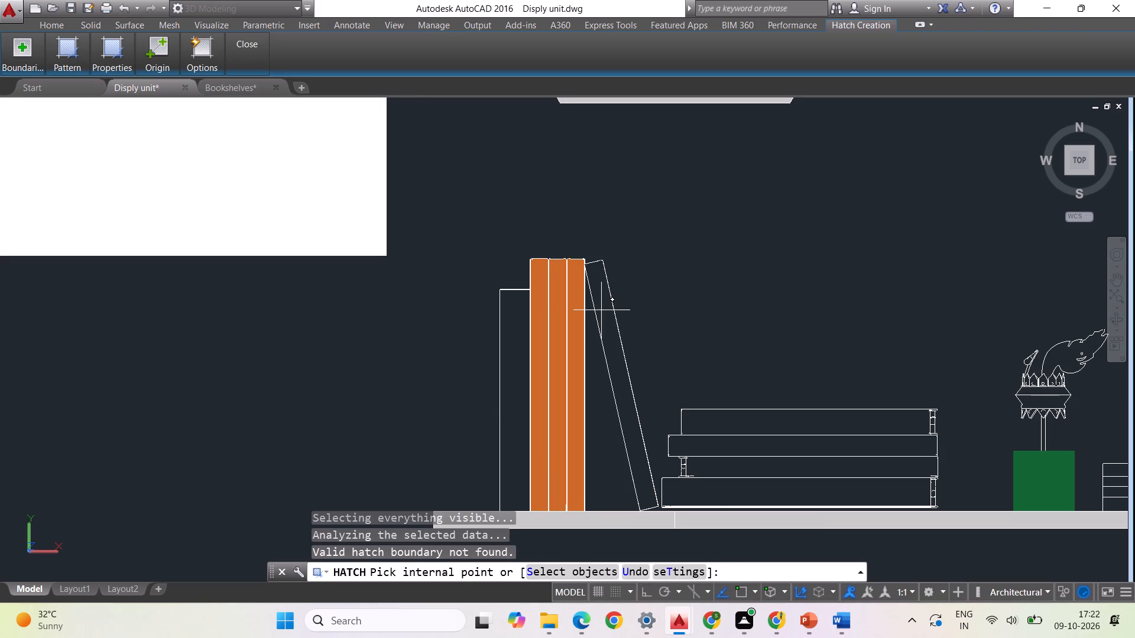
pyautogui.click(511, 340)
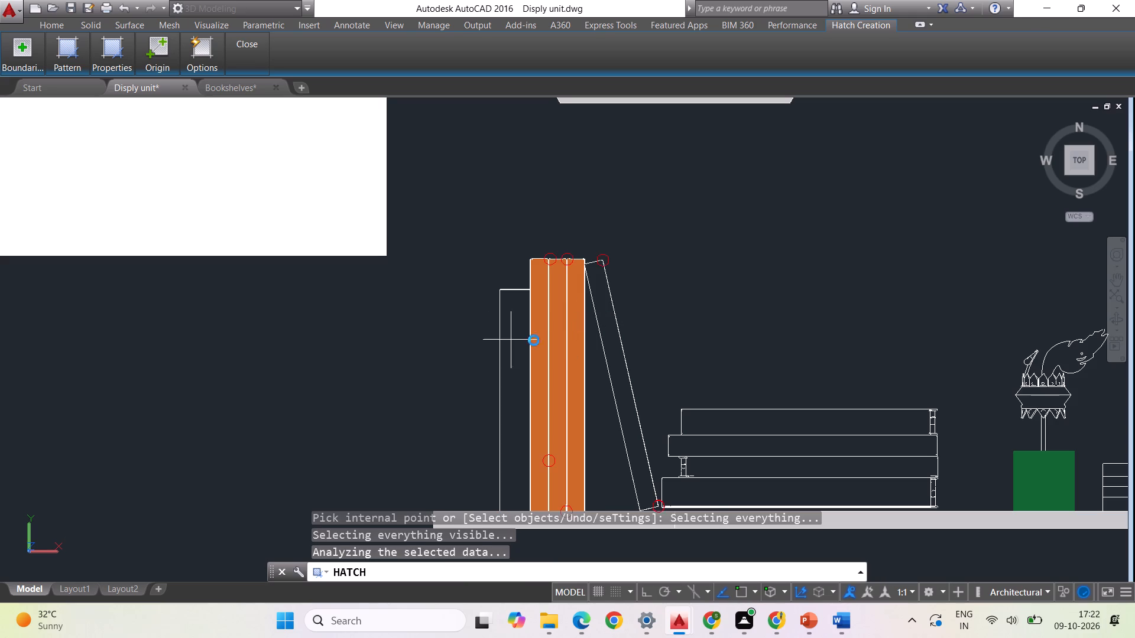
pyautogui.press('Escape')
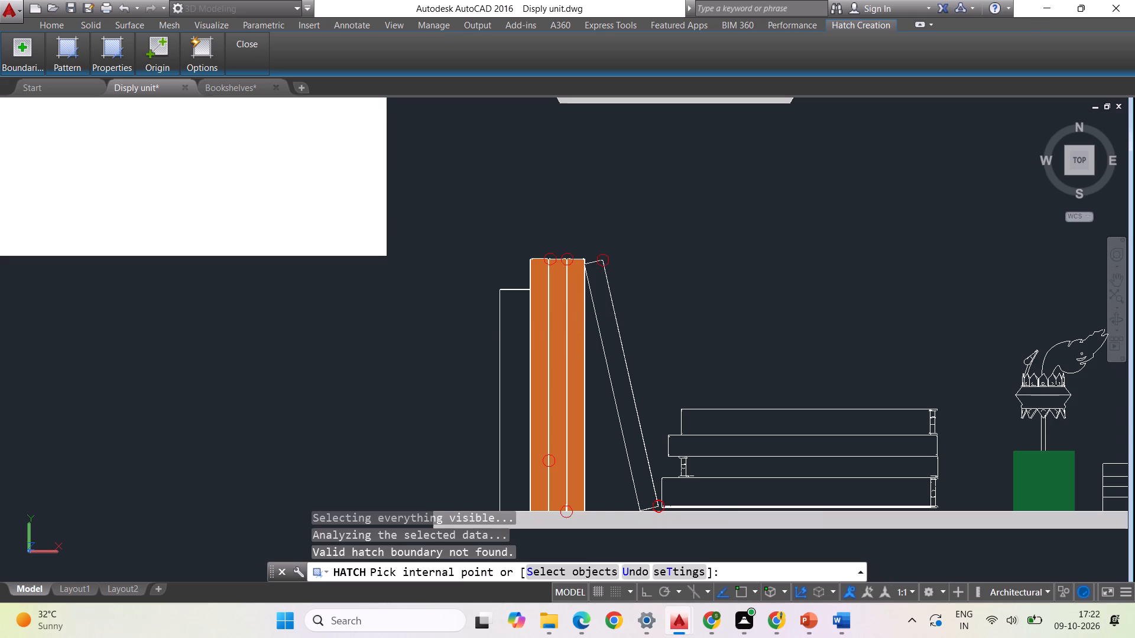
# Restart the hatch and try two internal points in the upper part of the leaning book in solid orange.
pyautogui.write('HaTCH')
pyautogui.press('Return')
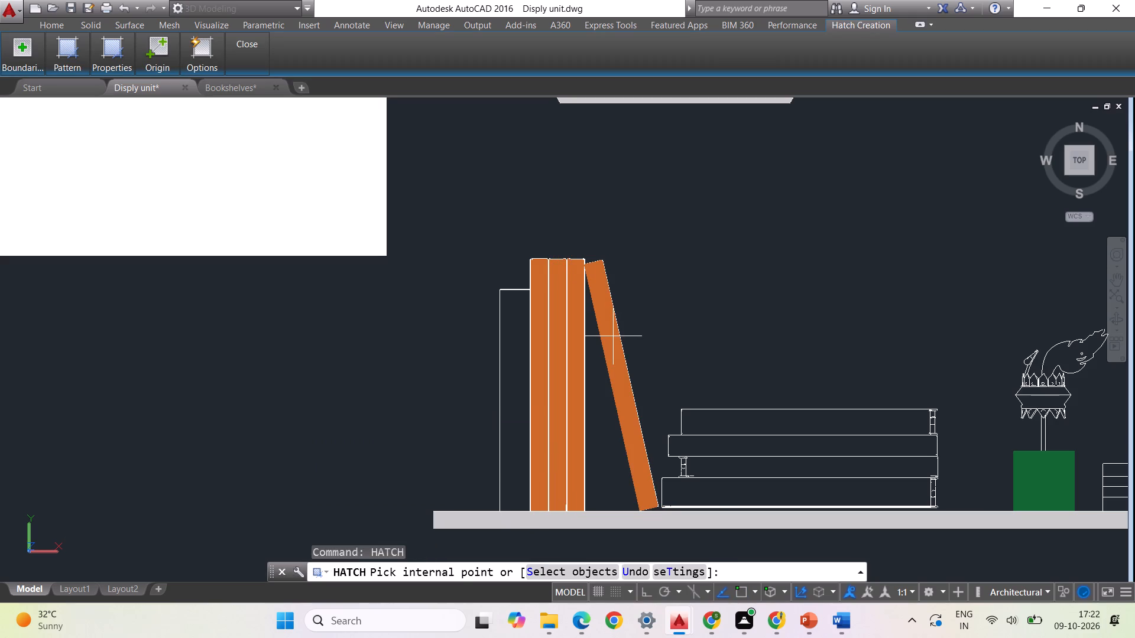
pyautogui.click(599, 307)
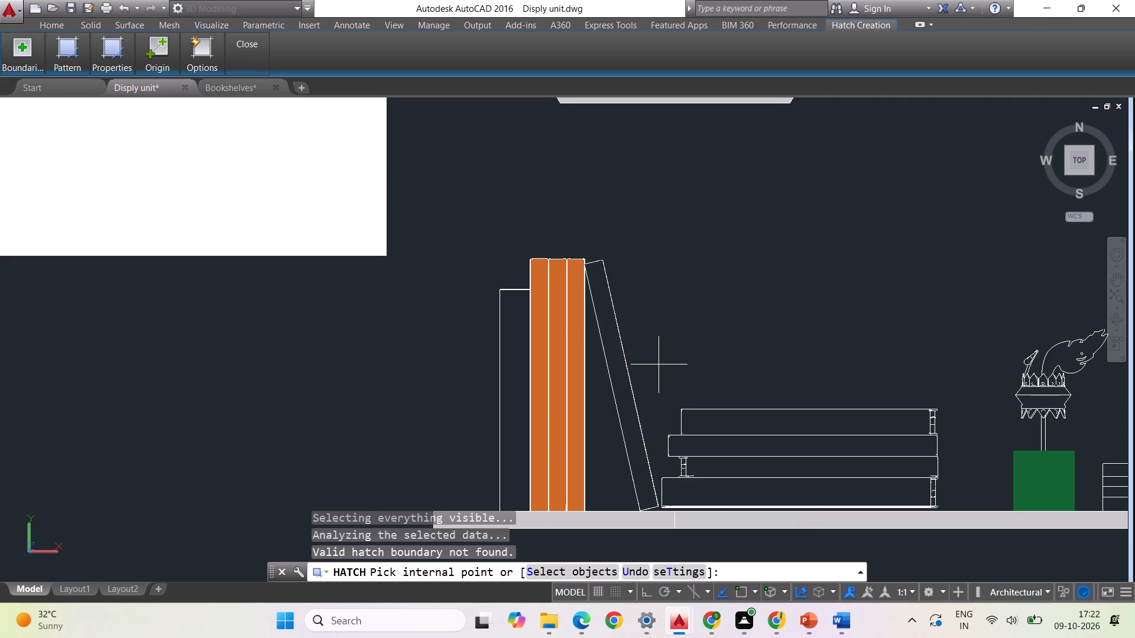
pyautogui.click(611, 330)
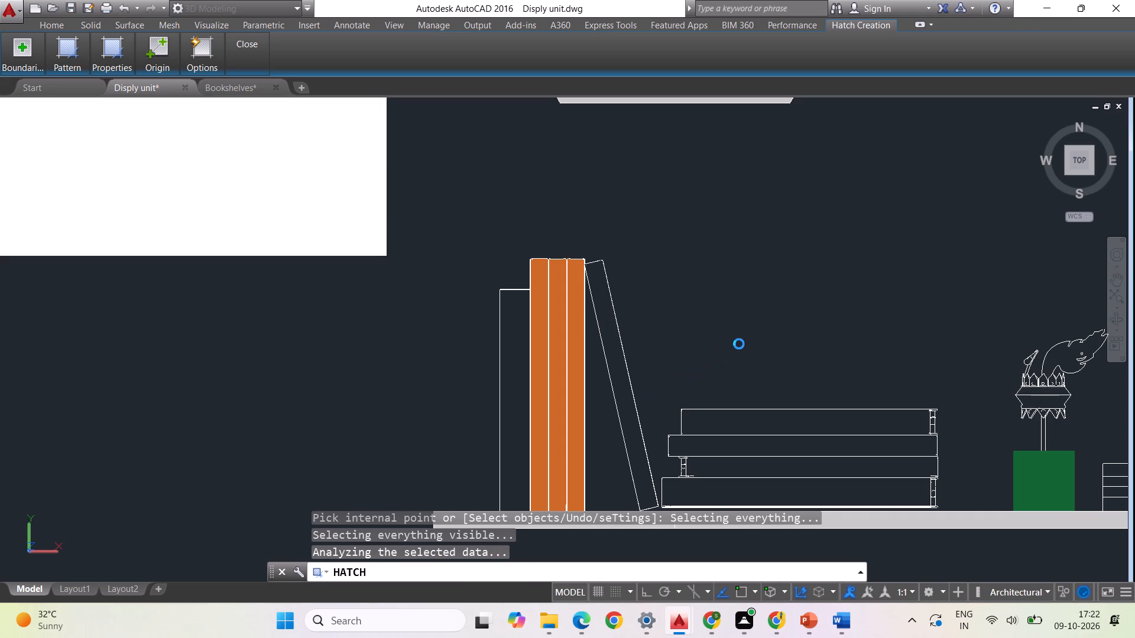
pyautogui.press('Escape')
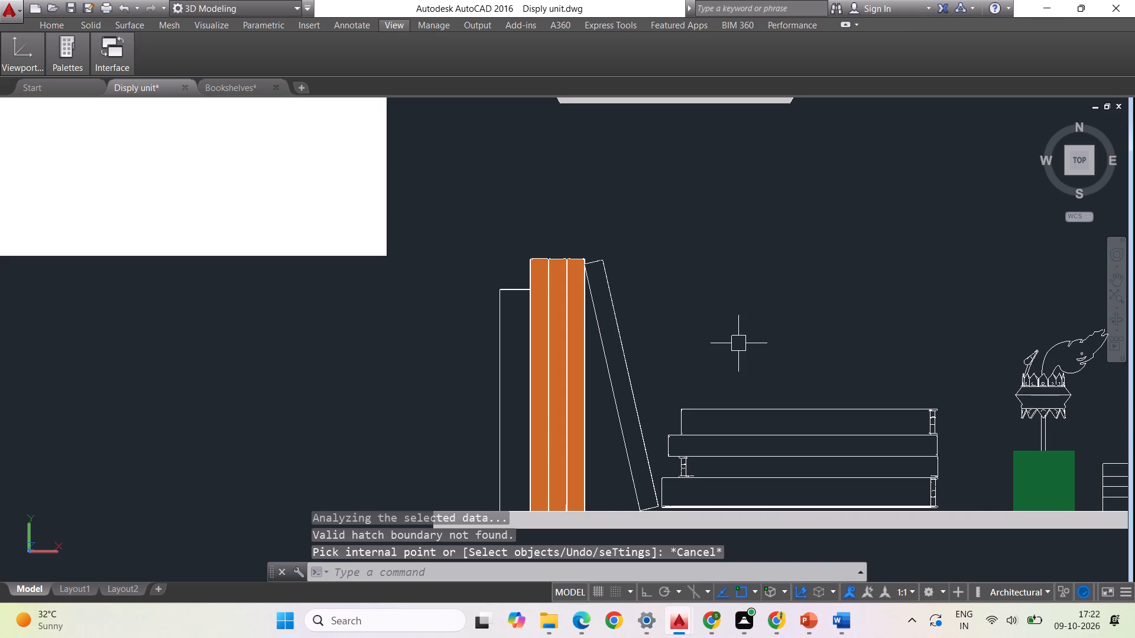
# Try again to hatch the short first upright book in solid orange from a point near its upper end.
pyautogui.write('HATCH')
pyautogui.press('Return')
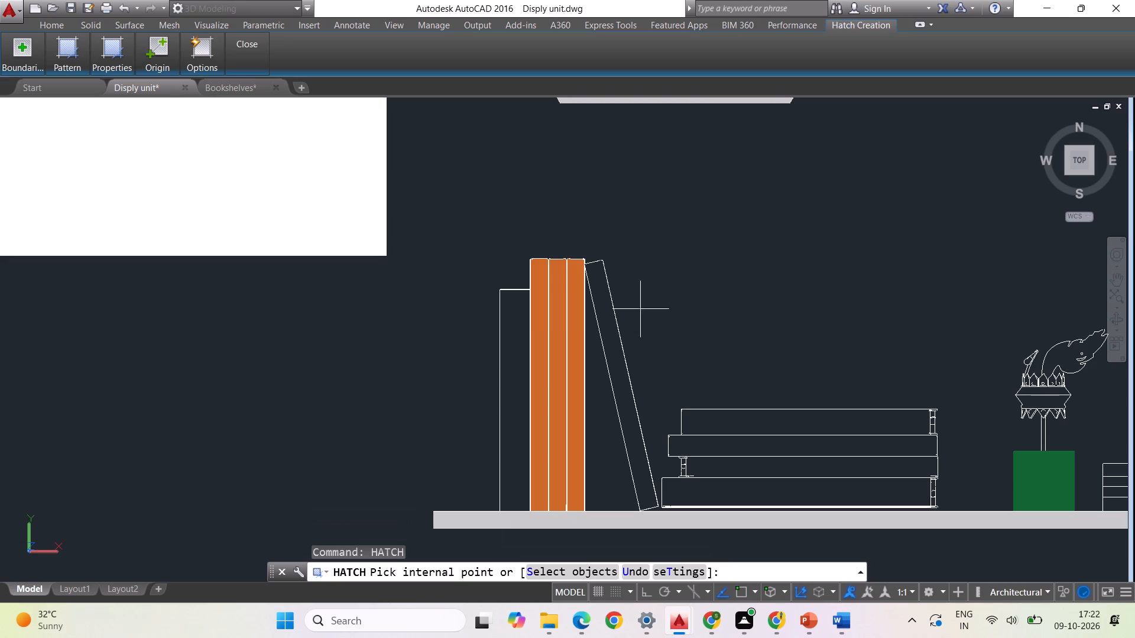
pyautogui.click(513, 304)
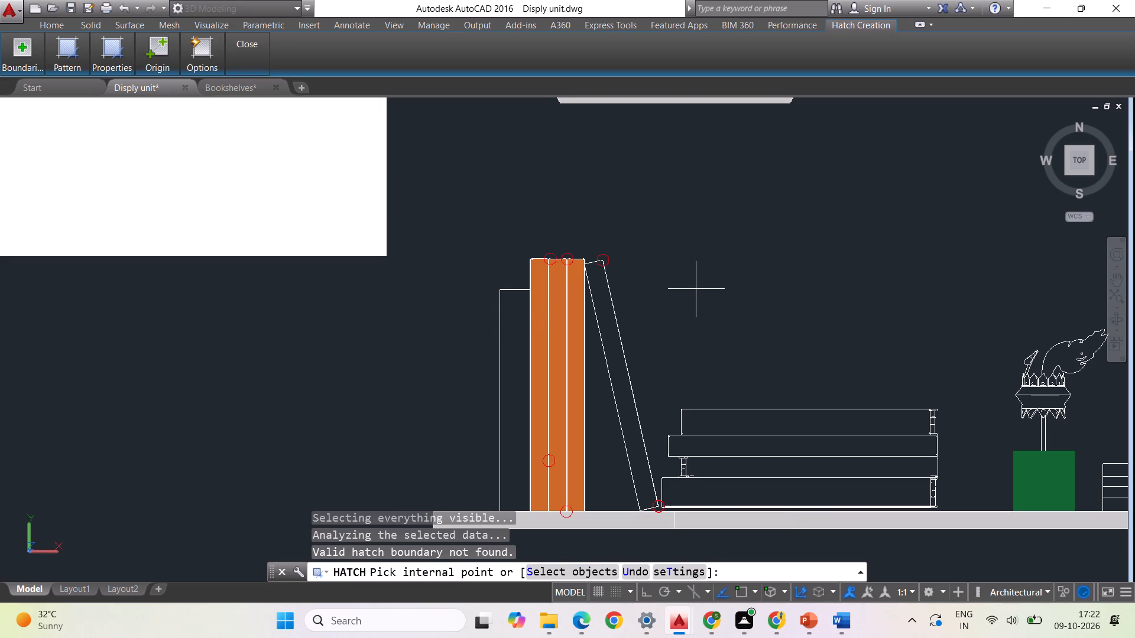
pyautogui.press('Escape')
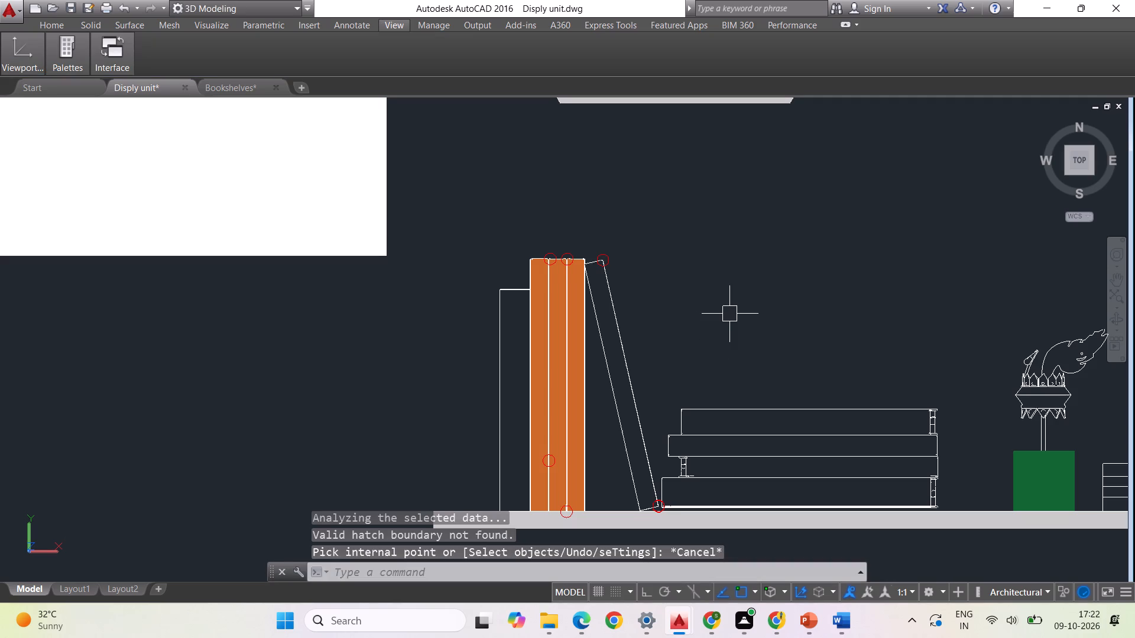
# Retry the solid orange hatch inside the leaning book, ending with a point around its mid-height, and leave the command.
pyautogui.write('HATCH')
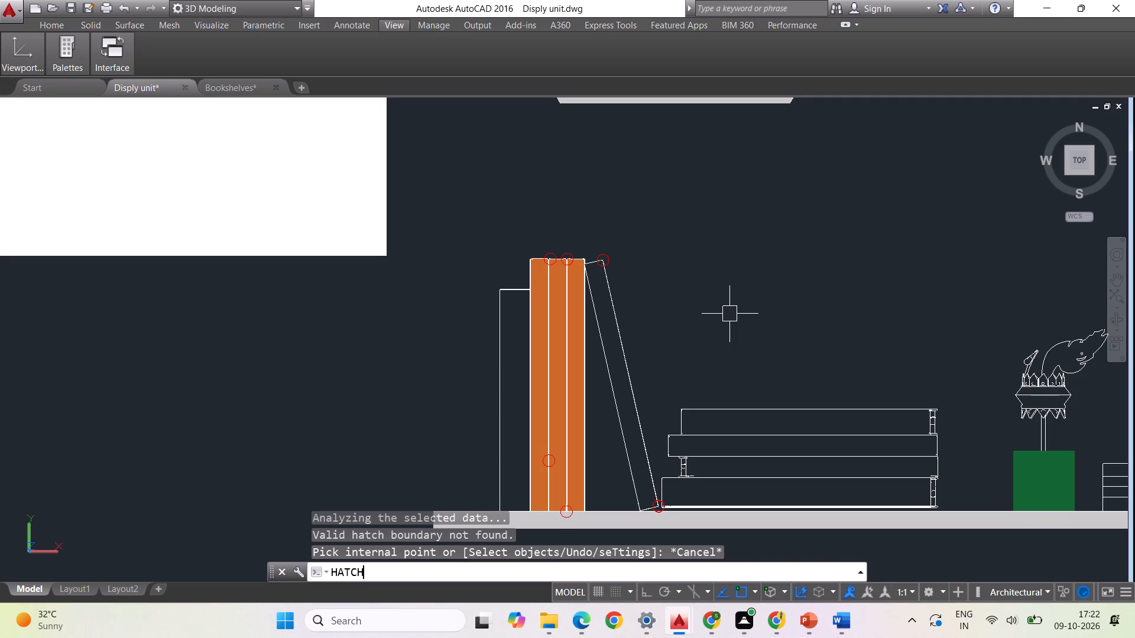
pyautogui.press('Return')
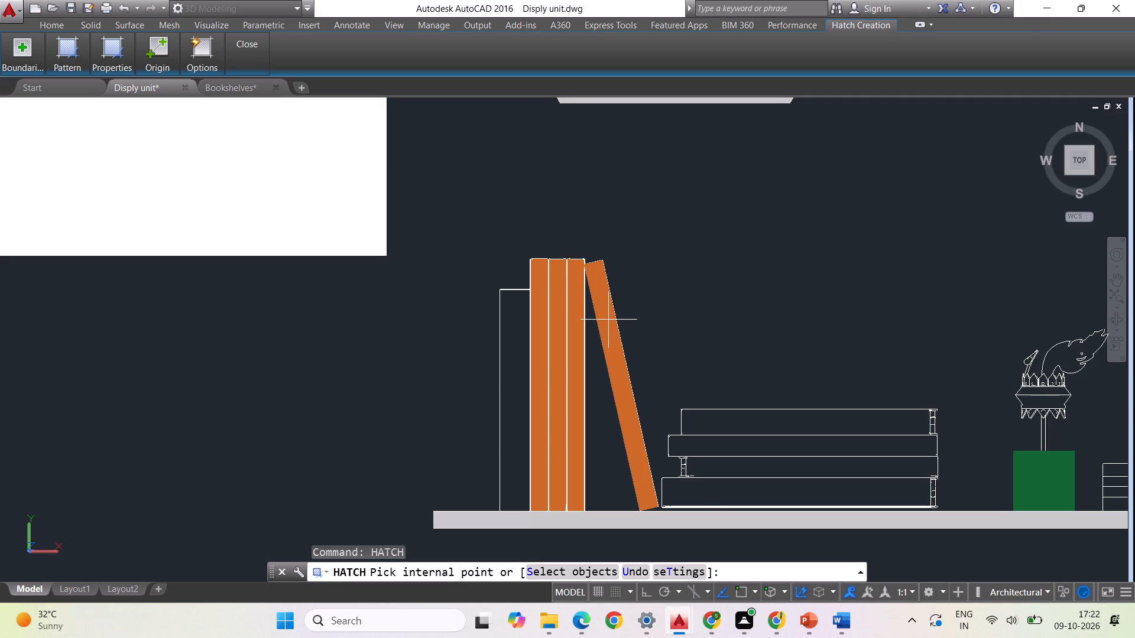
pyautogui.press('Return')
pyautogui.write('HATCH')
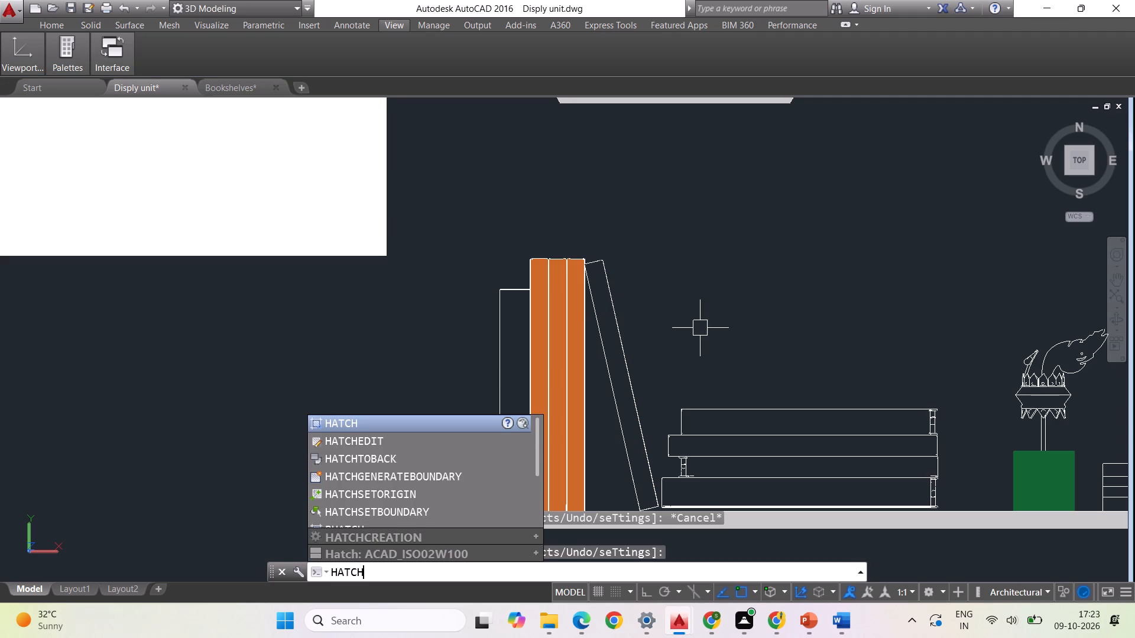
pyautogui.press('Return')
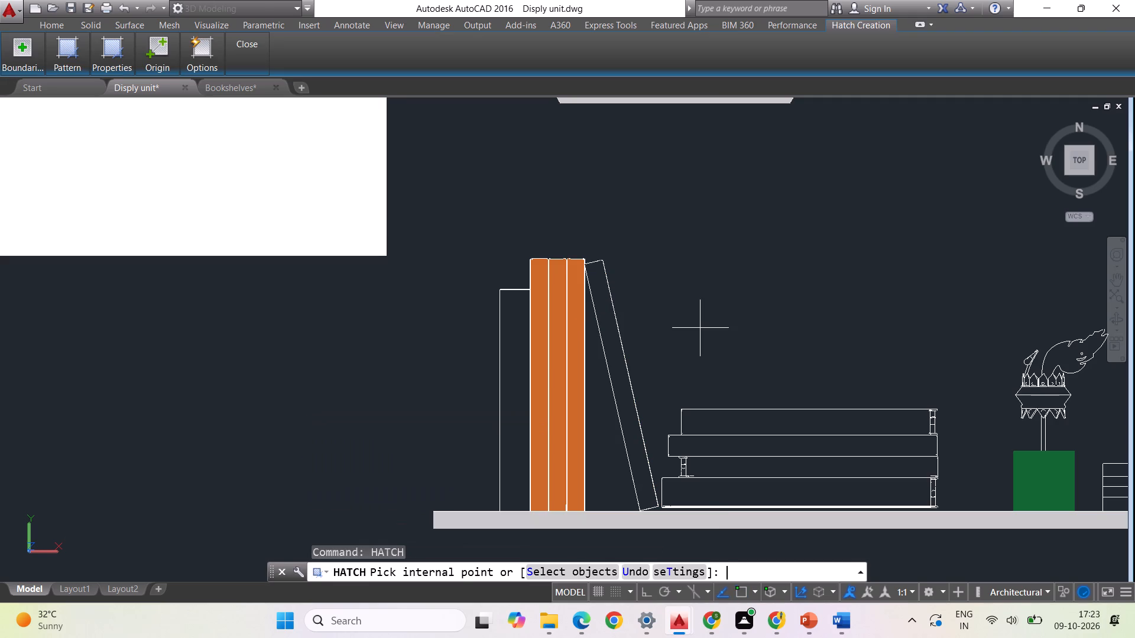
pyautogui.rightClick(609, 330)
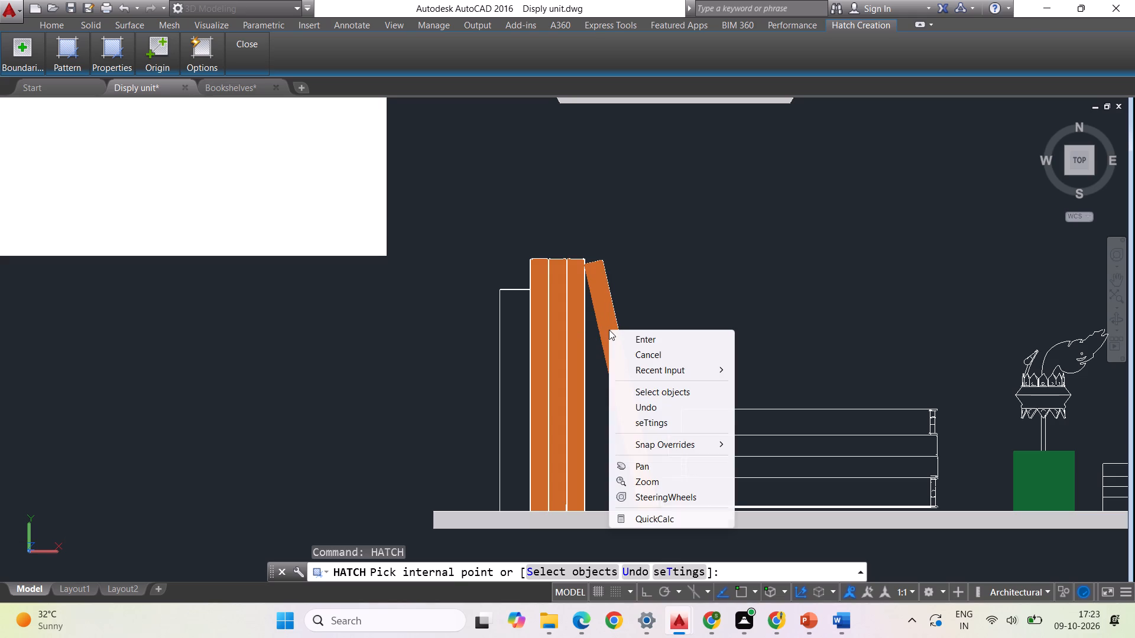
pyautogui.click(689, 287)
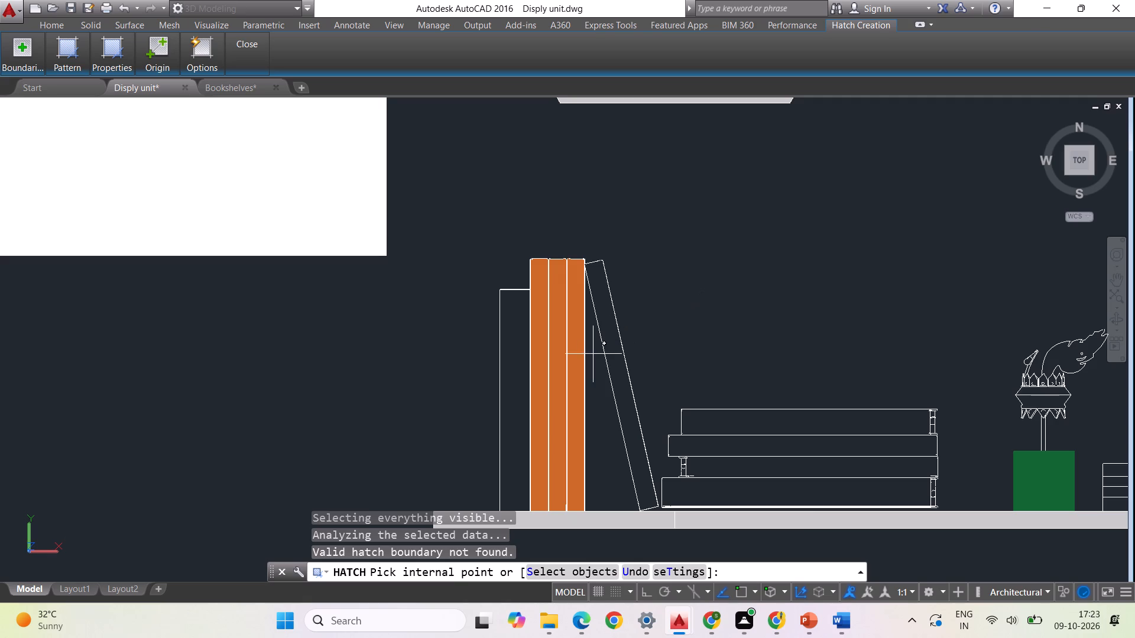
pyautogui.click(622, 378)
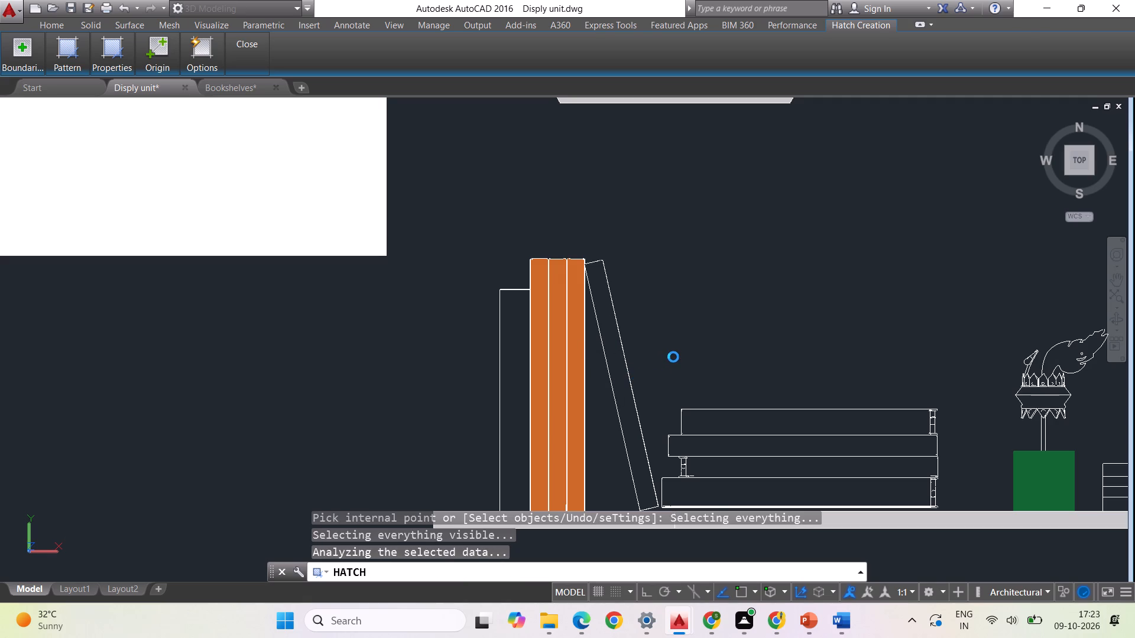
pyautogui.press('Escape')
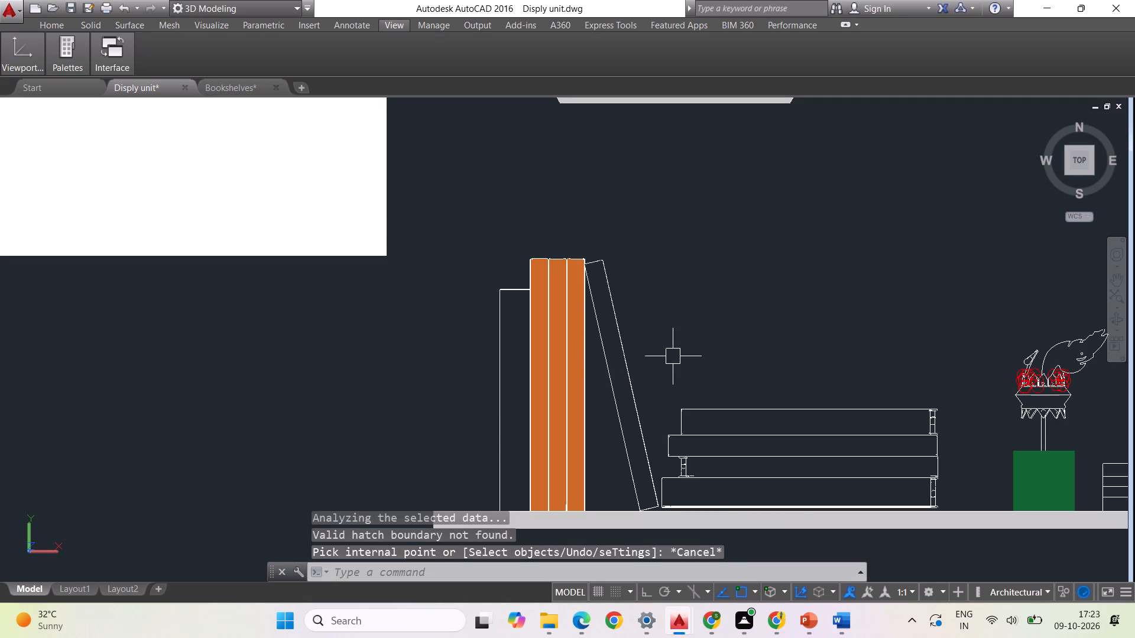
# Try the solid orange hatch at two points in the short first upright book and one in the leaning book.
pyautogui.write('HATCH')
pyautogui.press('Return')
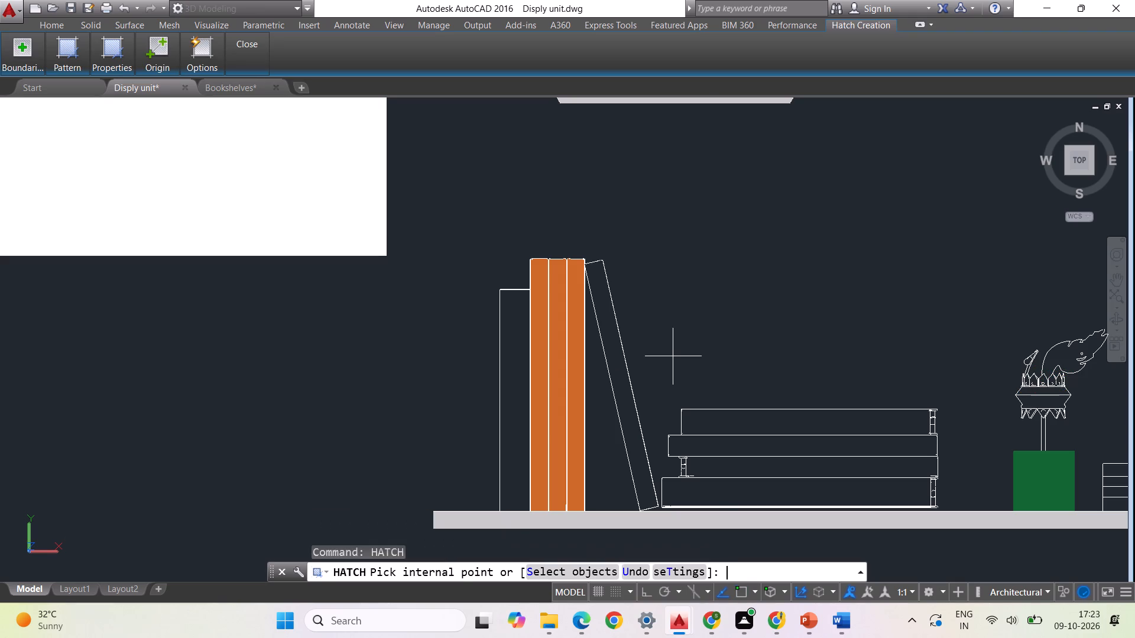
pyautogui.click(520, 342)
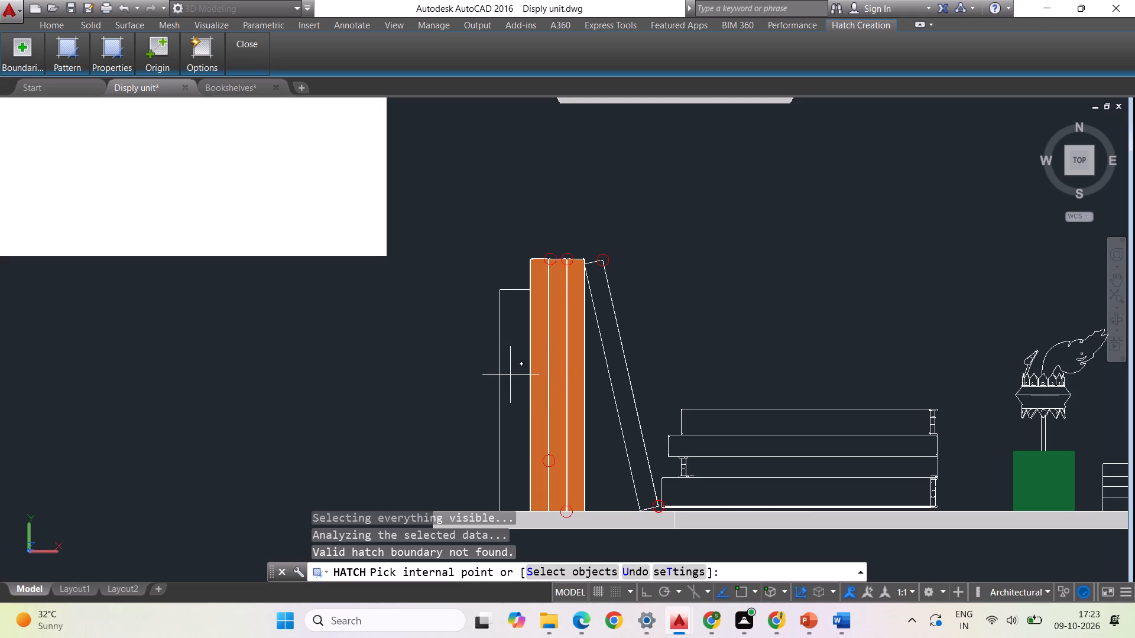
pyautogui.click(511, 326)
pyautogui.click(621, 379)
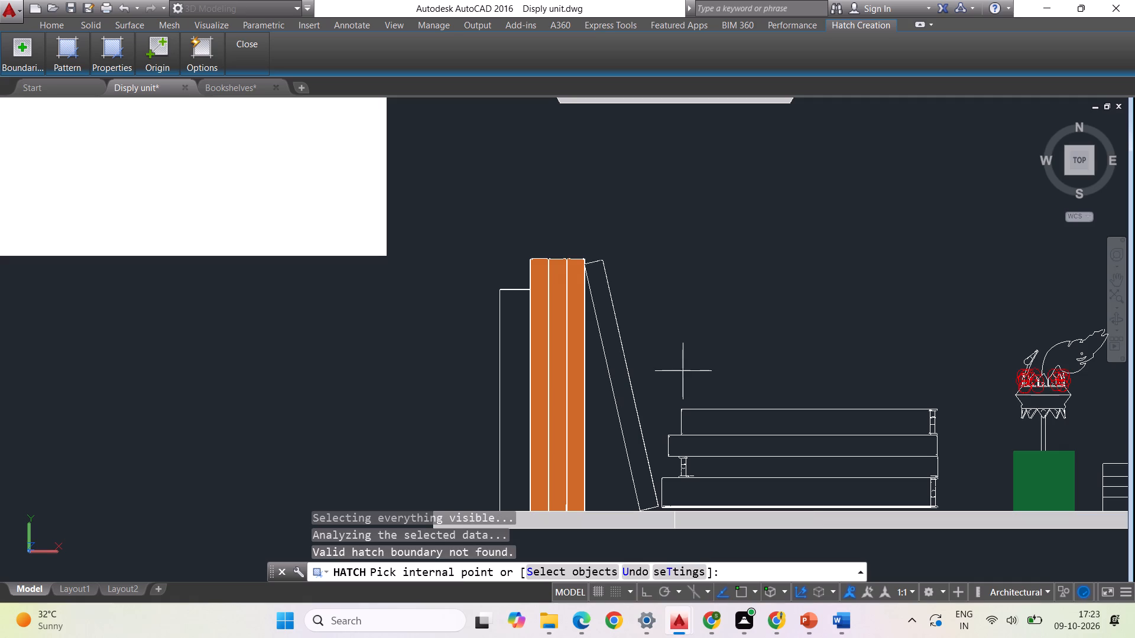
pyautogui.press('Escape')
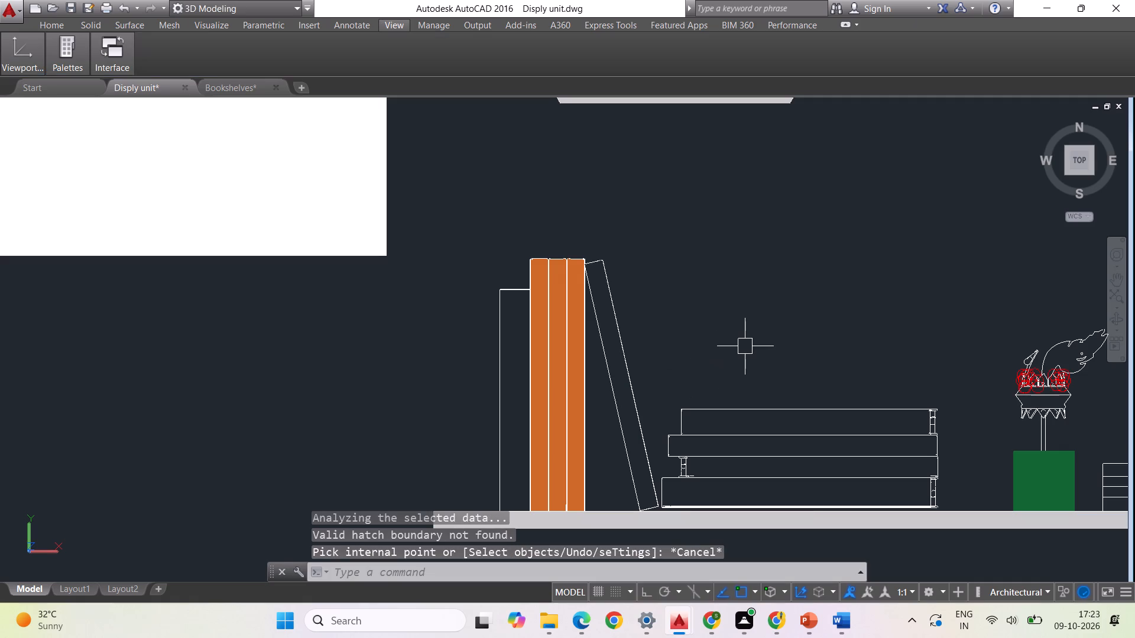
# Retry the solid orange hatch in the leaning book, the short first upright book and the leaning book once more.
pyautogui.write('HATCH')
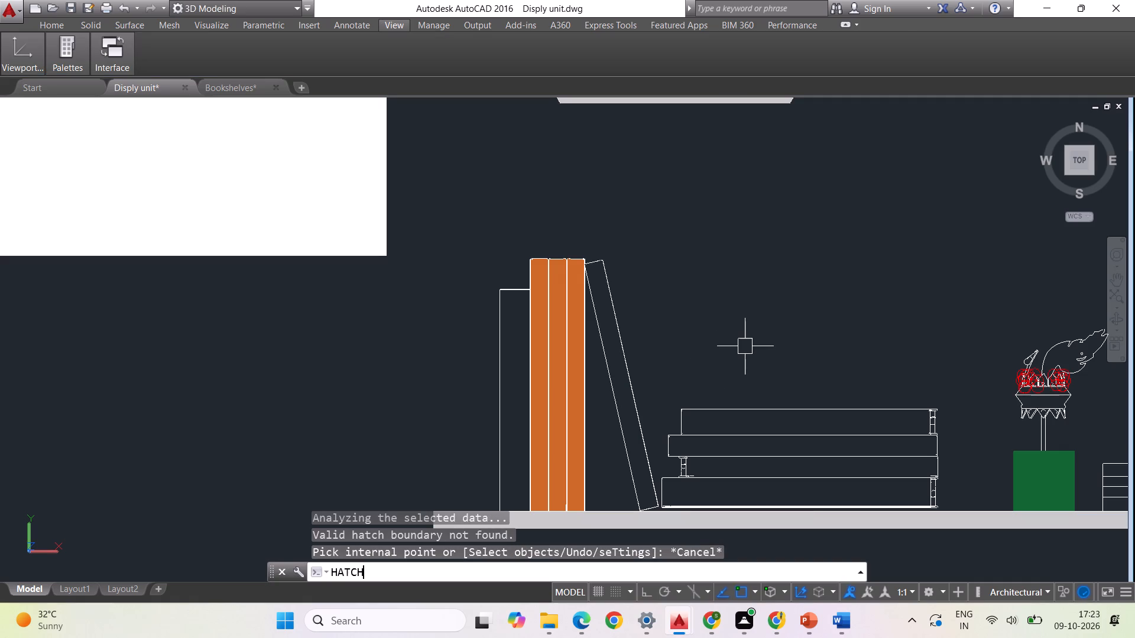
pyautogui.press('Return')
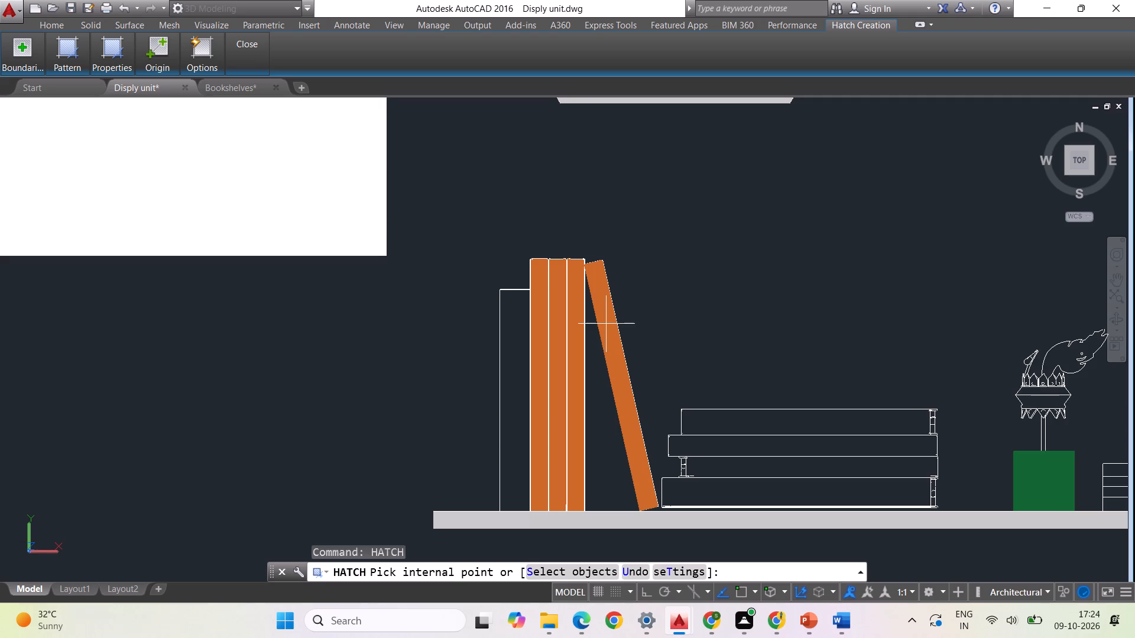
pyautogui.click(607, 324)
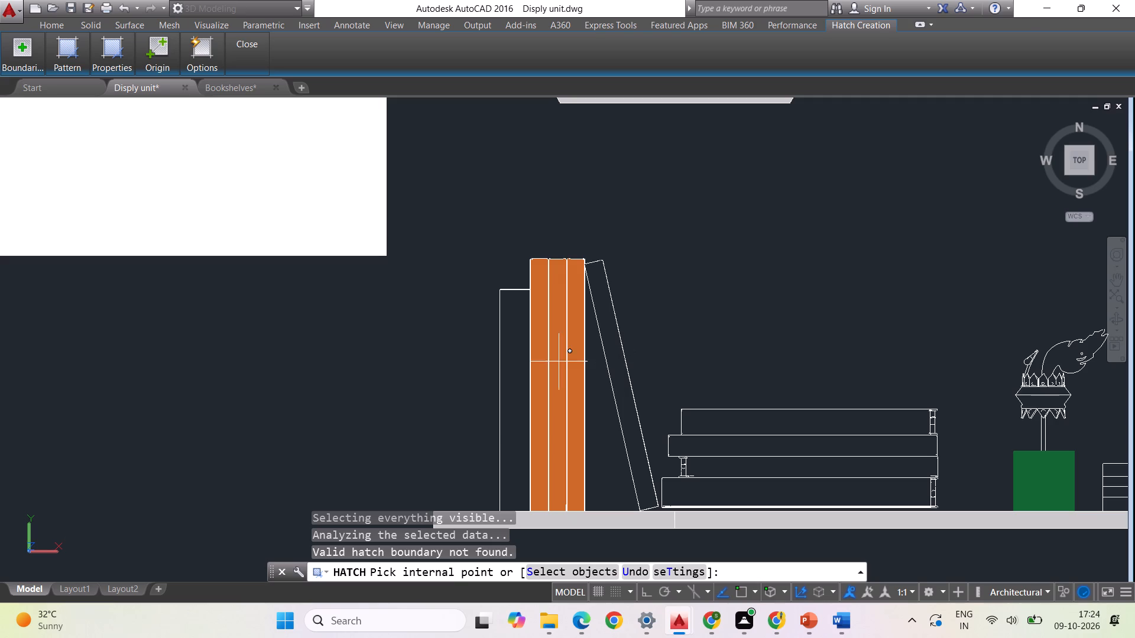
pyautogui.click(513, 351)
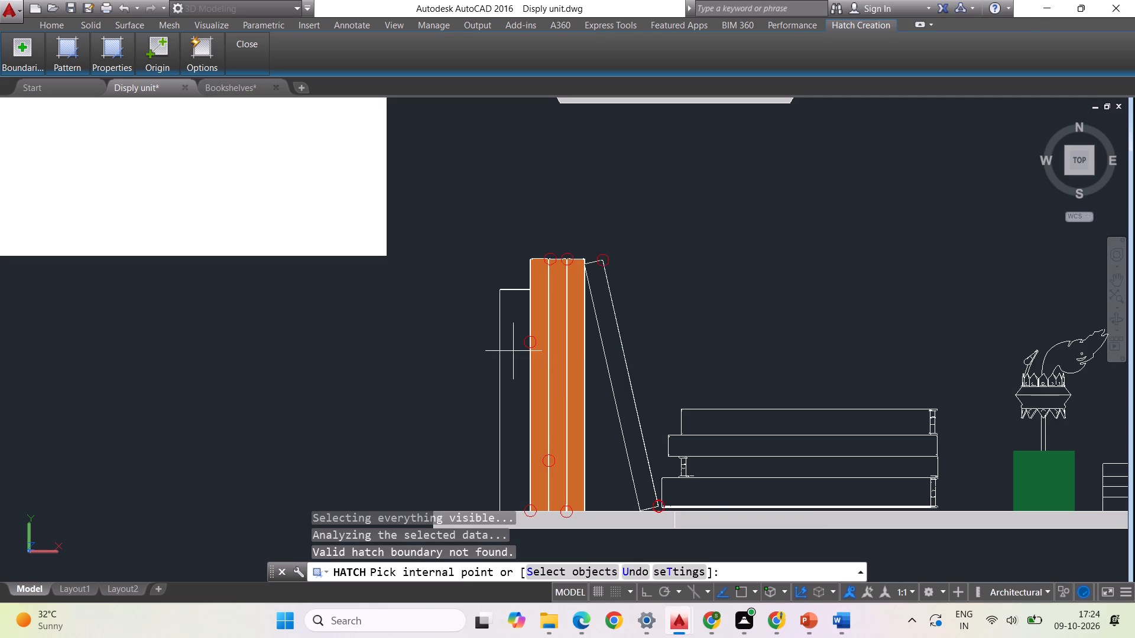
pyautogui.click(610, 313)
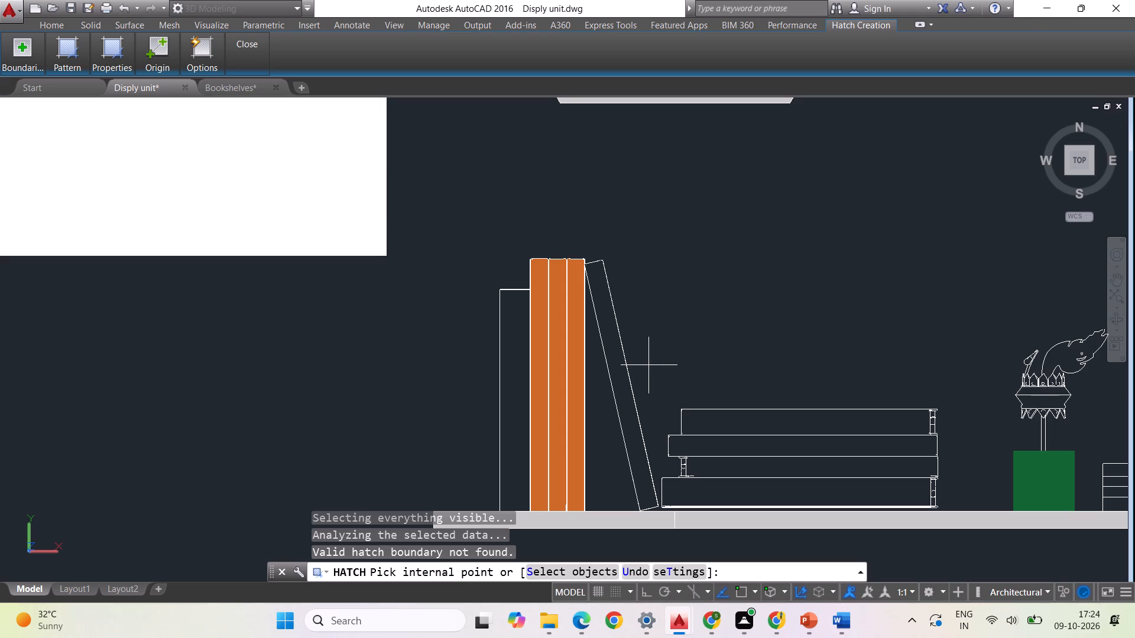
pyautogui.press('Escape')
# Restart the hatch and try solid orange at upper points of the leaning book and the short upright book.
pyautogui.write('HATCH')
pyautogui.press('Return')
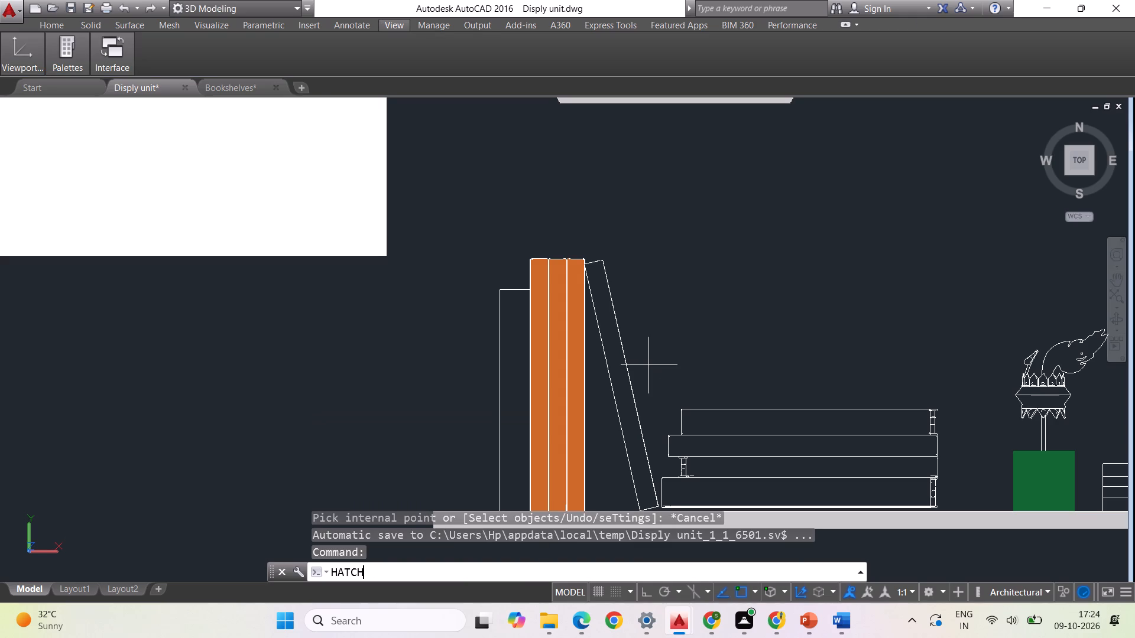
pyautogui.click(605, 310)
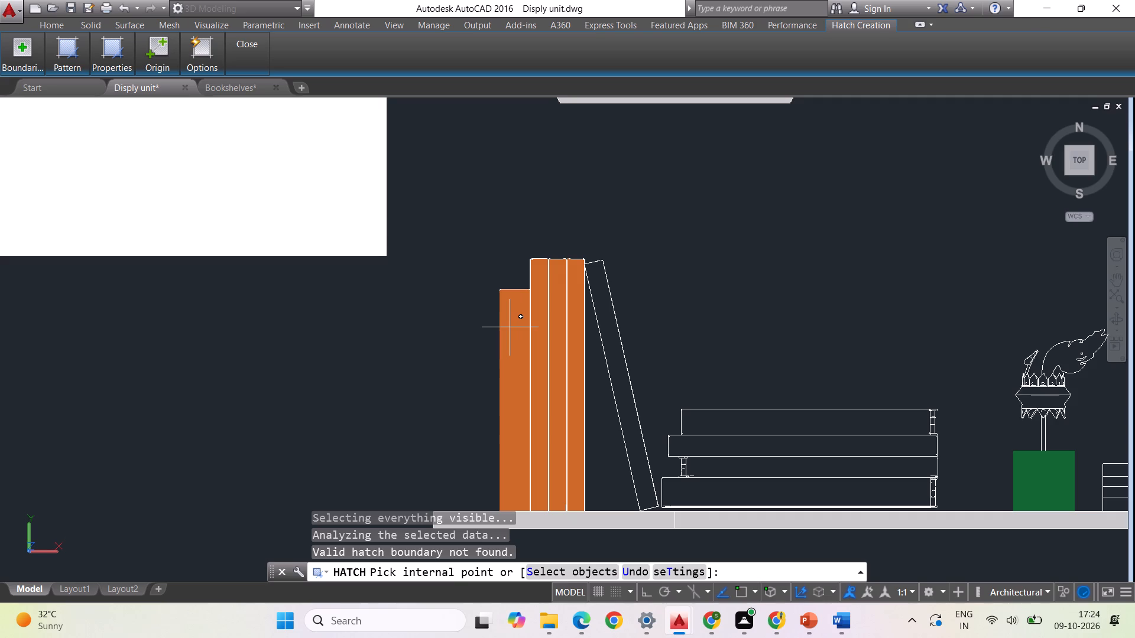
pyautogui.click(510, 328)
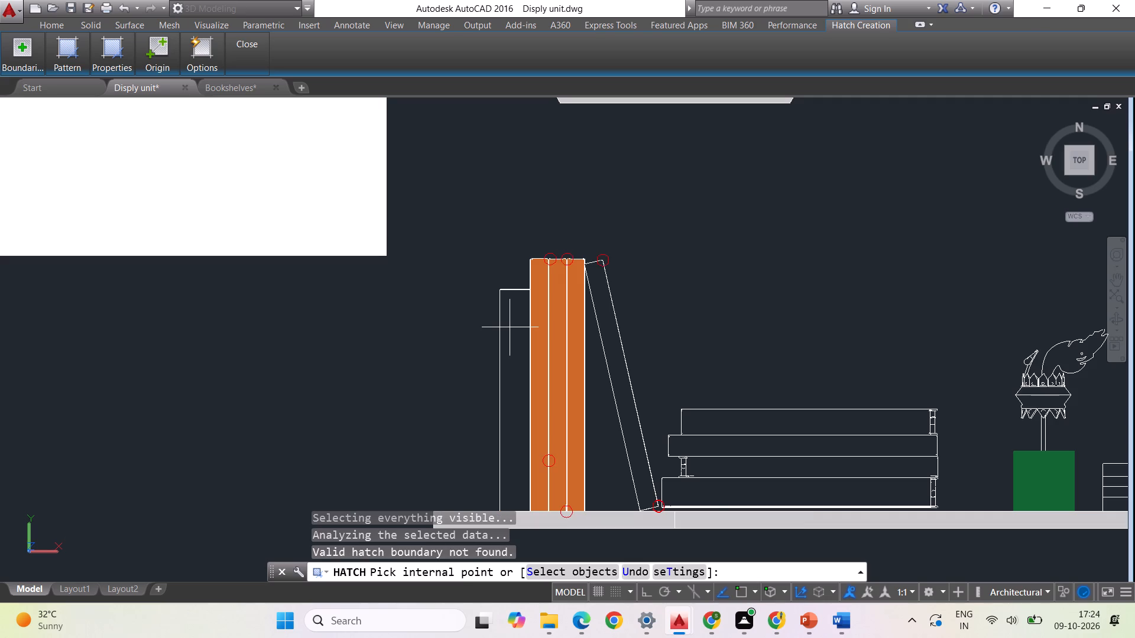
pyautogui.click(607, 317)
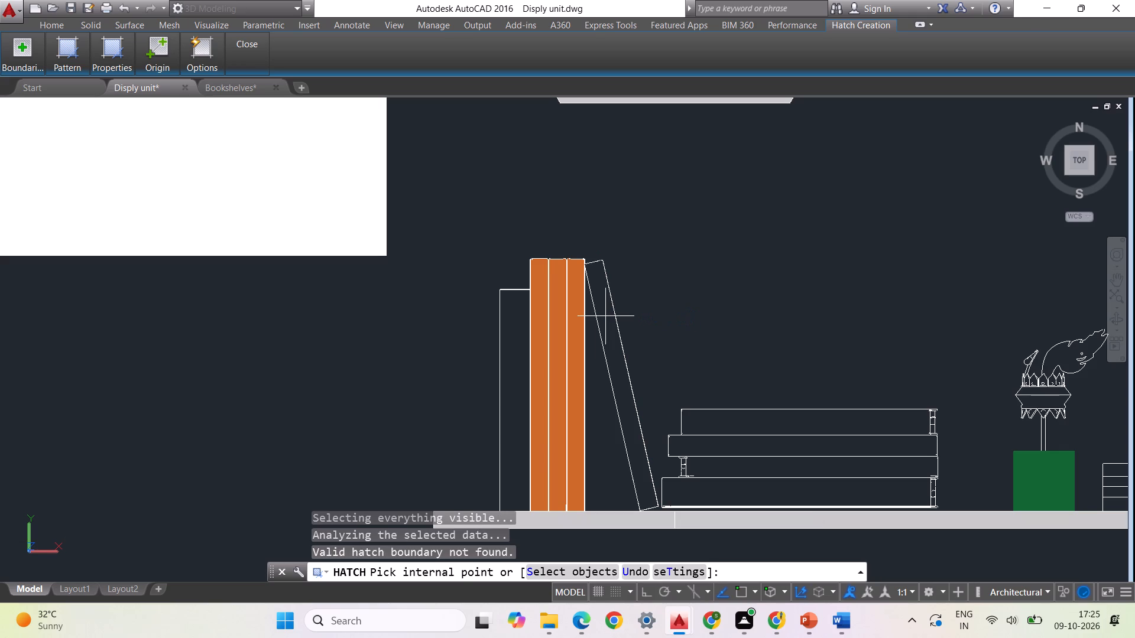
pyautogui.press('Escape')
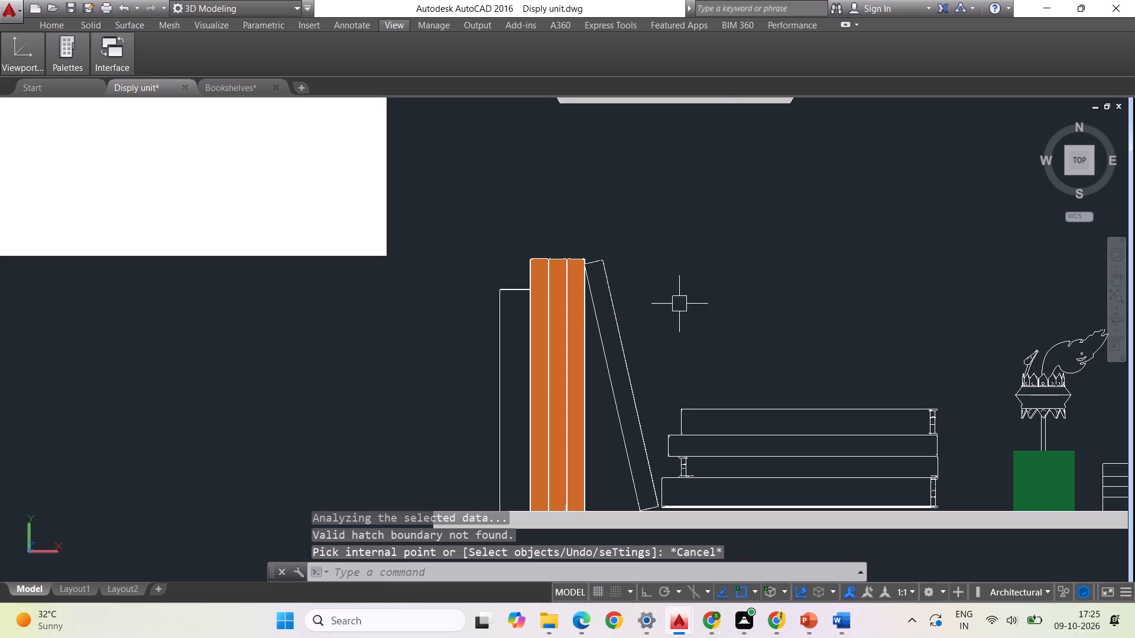
# Try the solid orange hatch in the leaning book with the whole lower shelf in view.
pyautogui.scroll(-1, 659, 287)
pyautogui.scroll(-1, 508, 353)
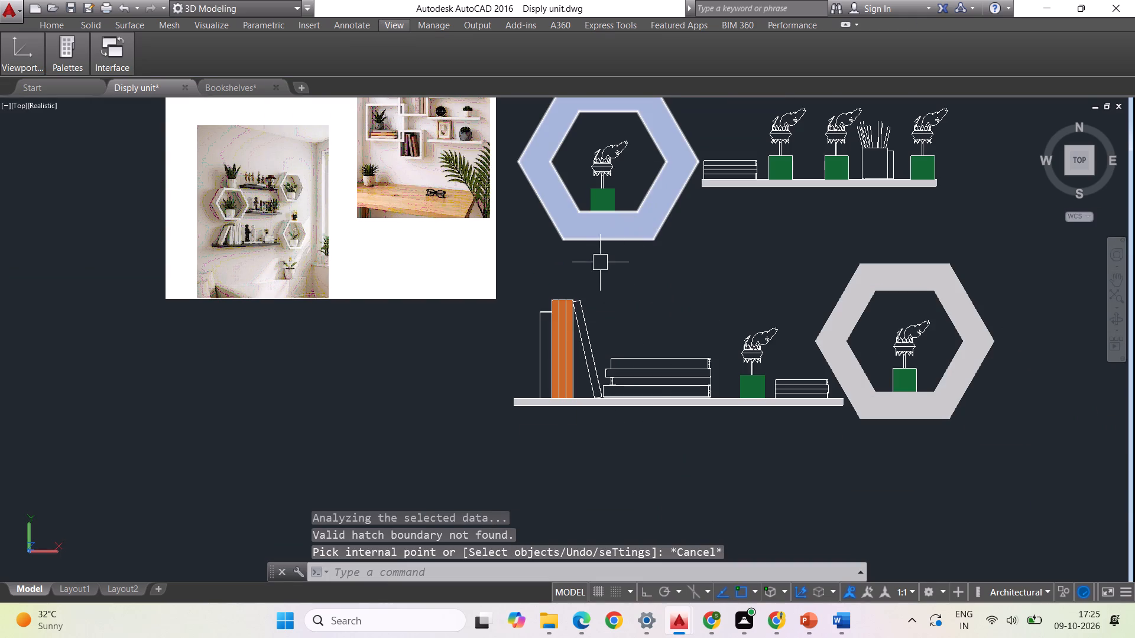
pyautogui.scroll(1, 593, 322)
pyautogui.write('HATCH')
pyautogui.press('Return')
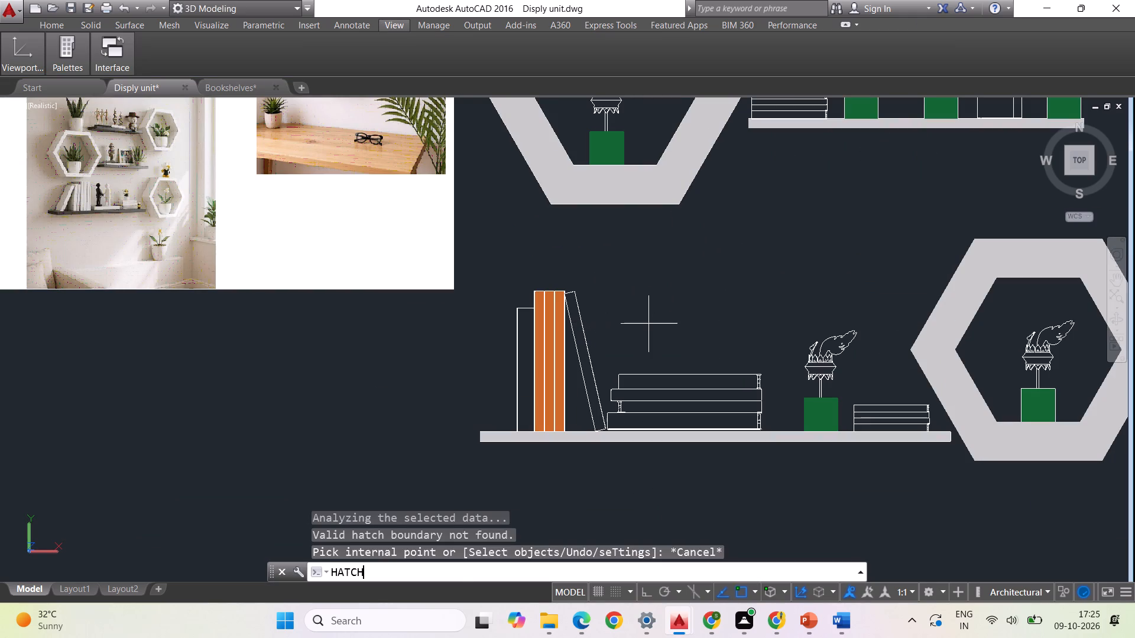
pyautogui.click(581, 335)
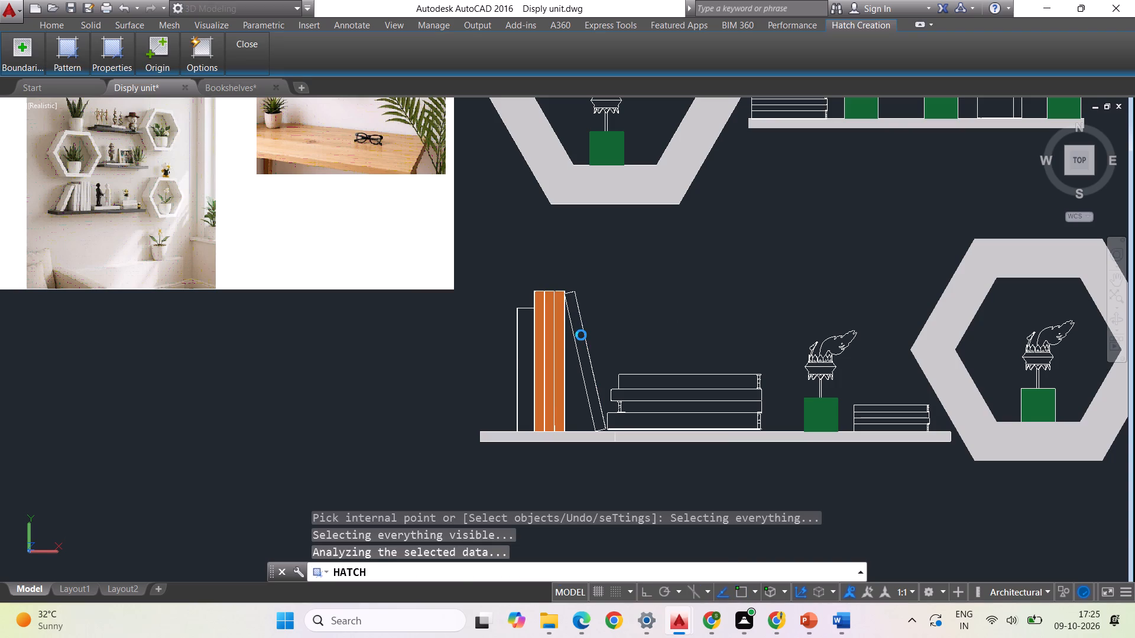
pyautogui.click(586, 343)
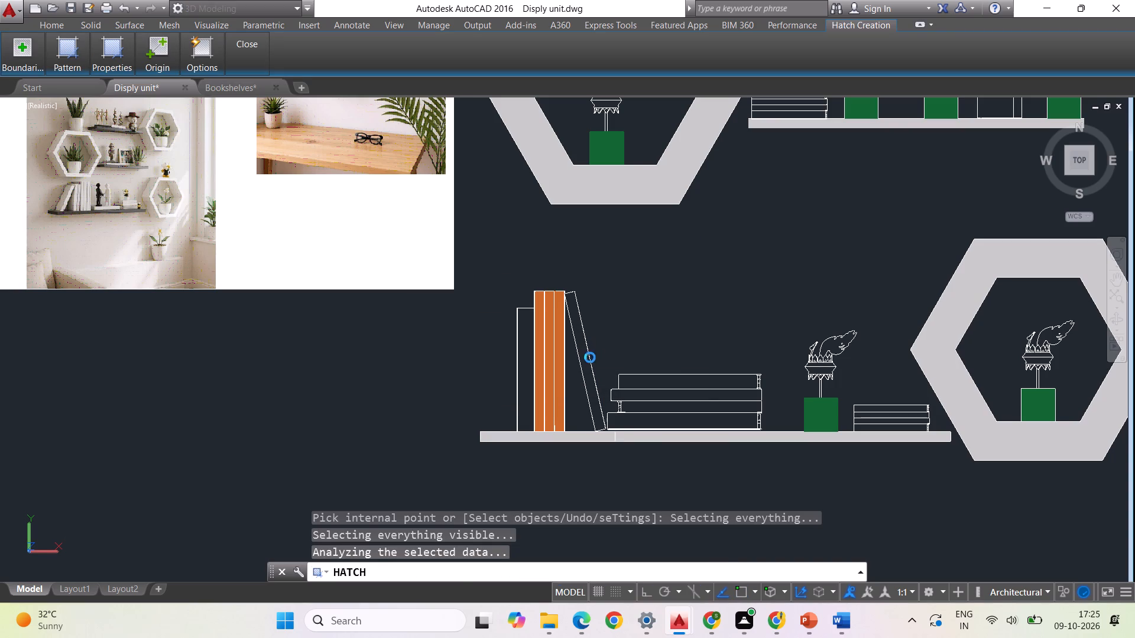
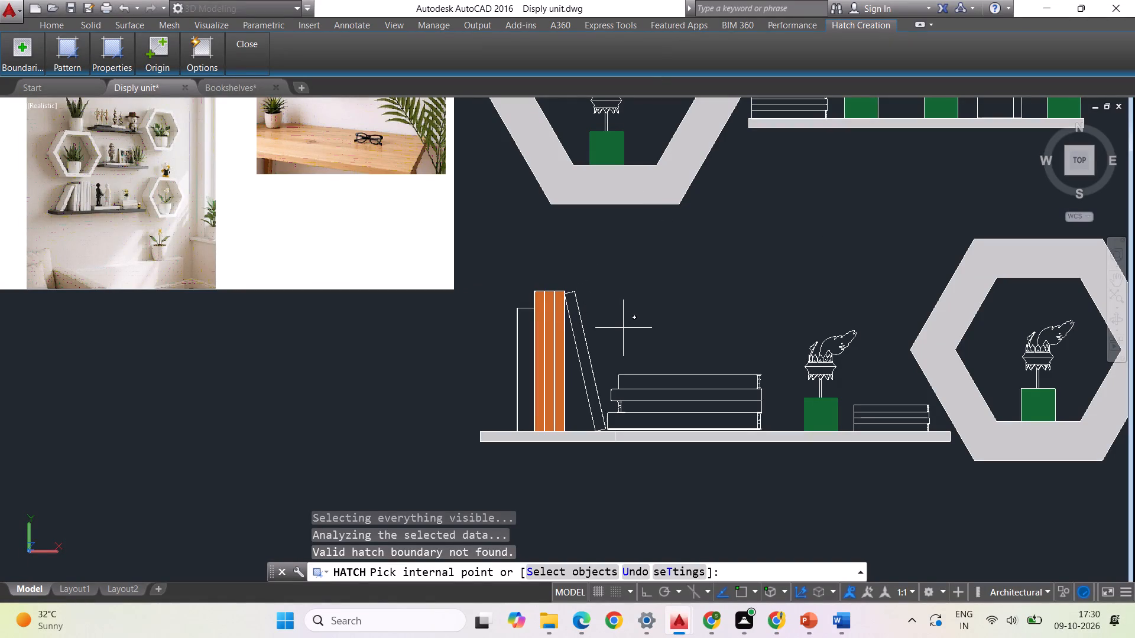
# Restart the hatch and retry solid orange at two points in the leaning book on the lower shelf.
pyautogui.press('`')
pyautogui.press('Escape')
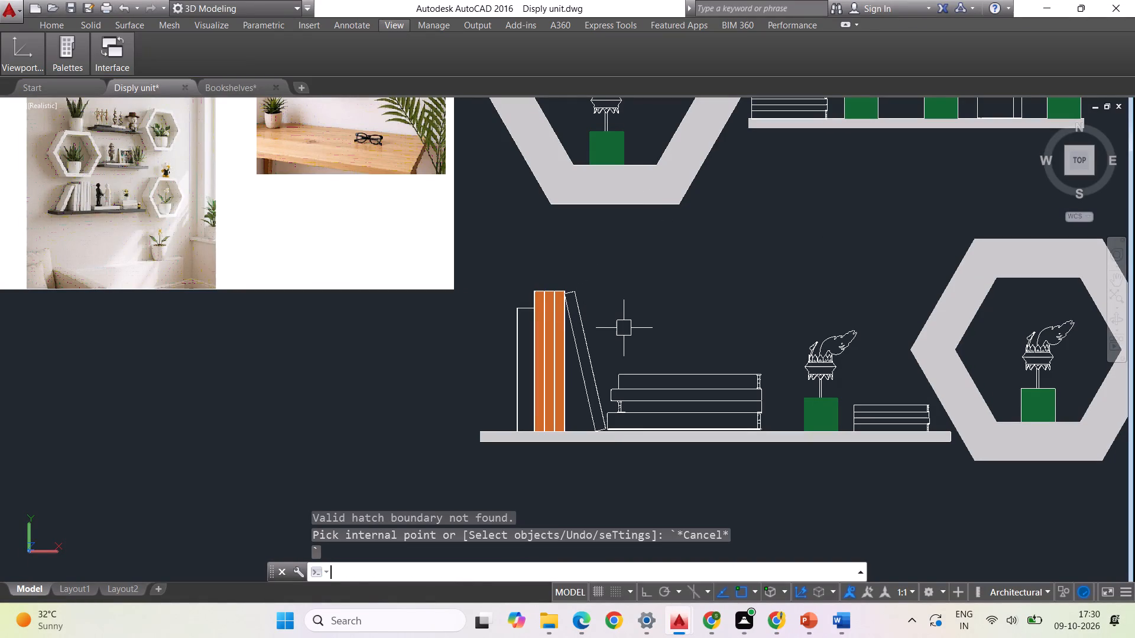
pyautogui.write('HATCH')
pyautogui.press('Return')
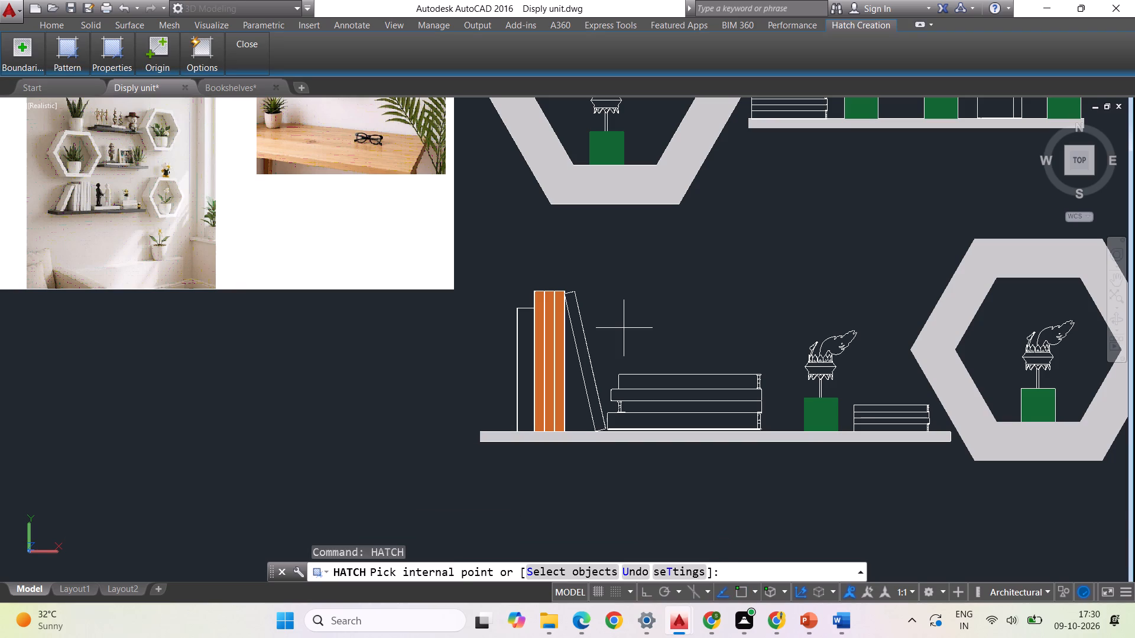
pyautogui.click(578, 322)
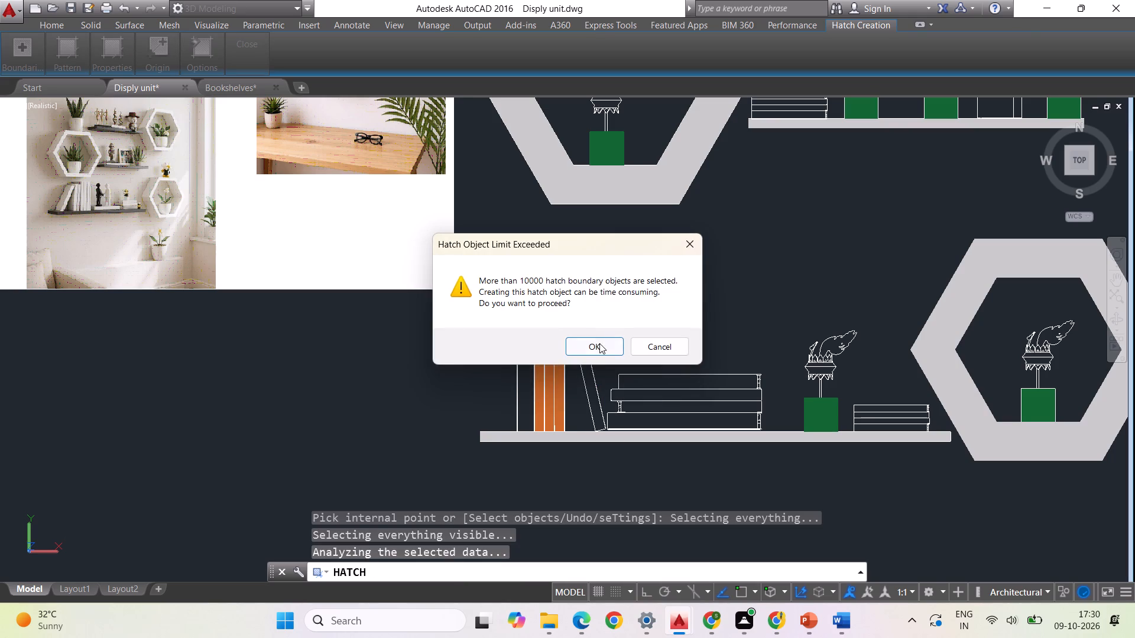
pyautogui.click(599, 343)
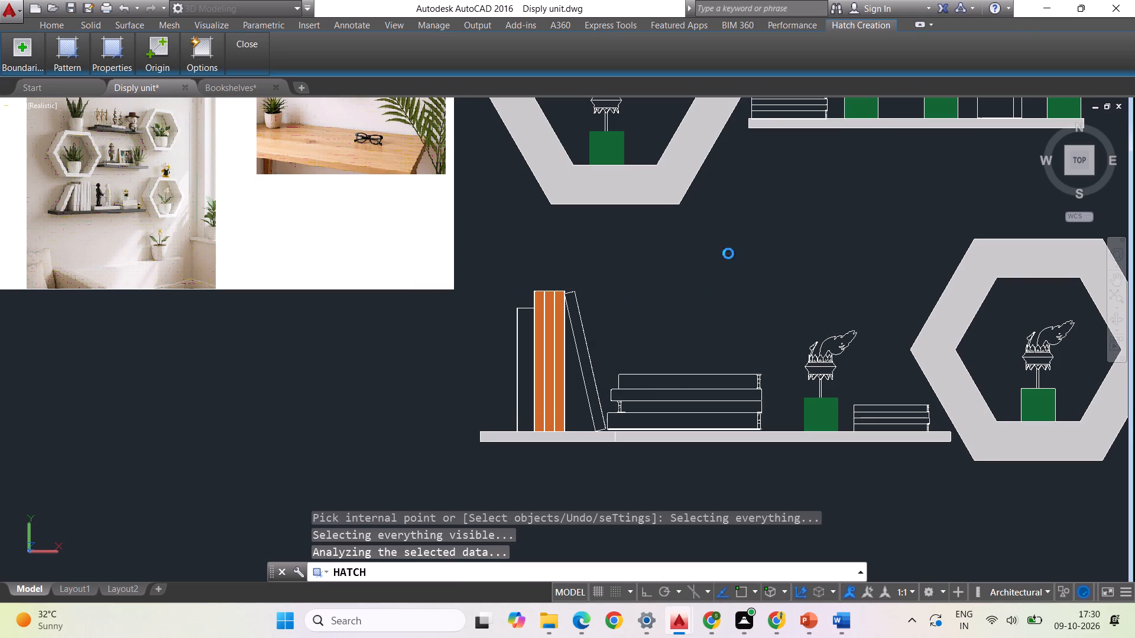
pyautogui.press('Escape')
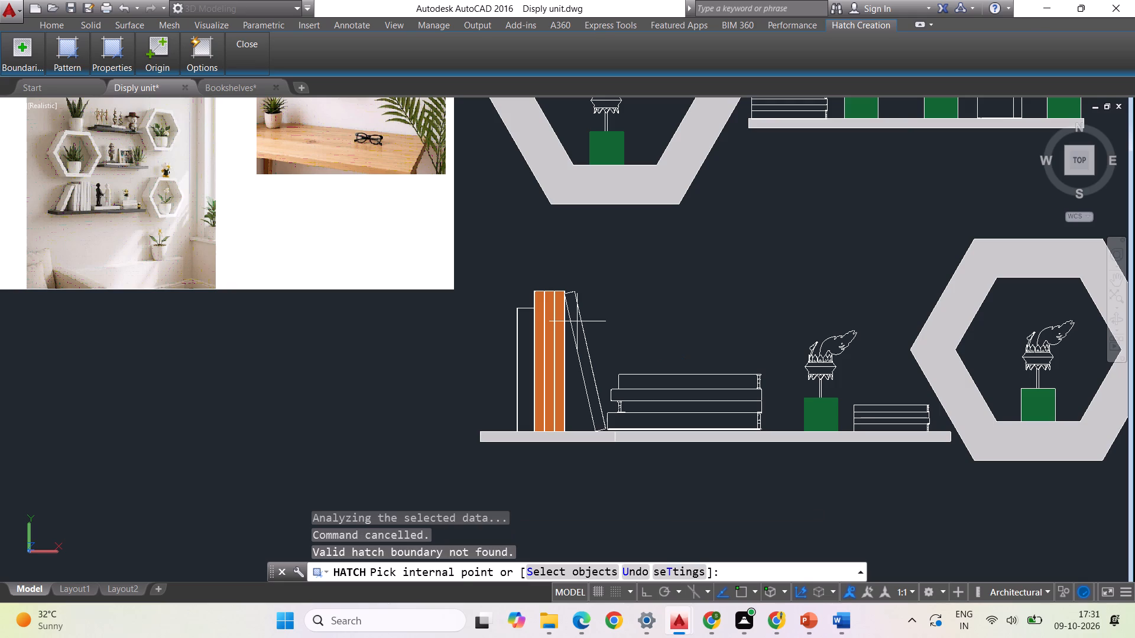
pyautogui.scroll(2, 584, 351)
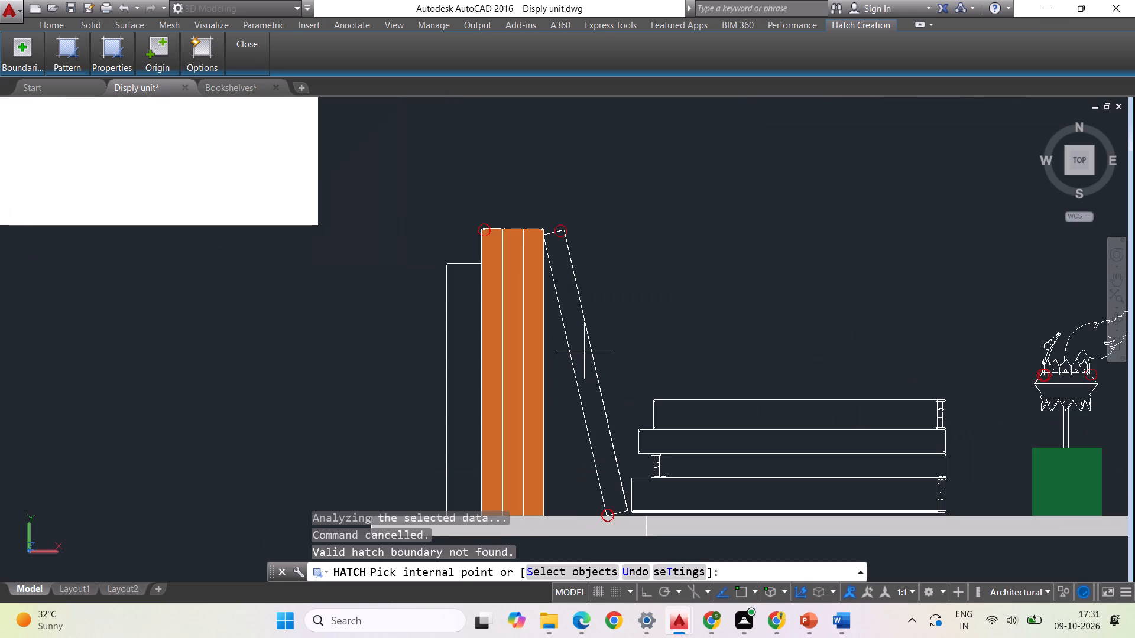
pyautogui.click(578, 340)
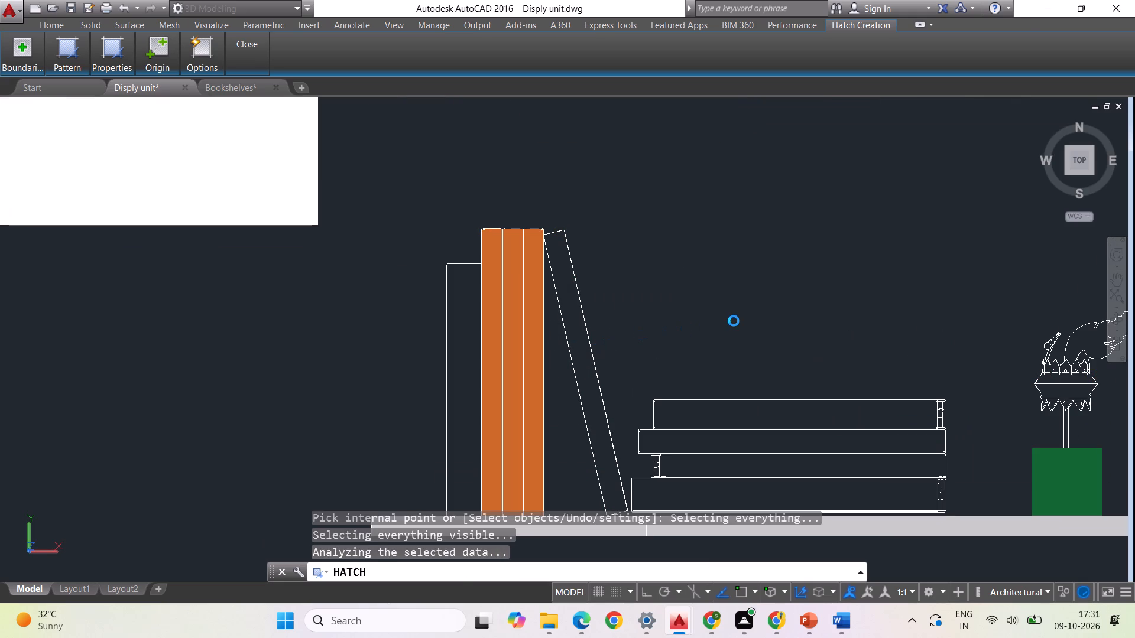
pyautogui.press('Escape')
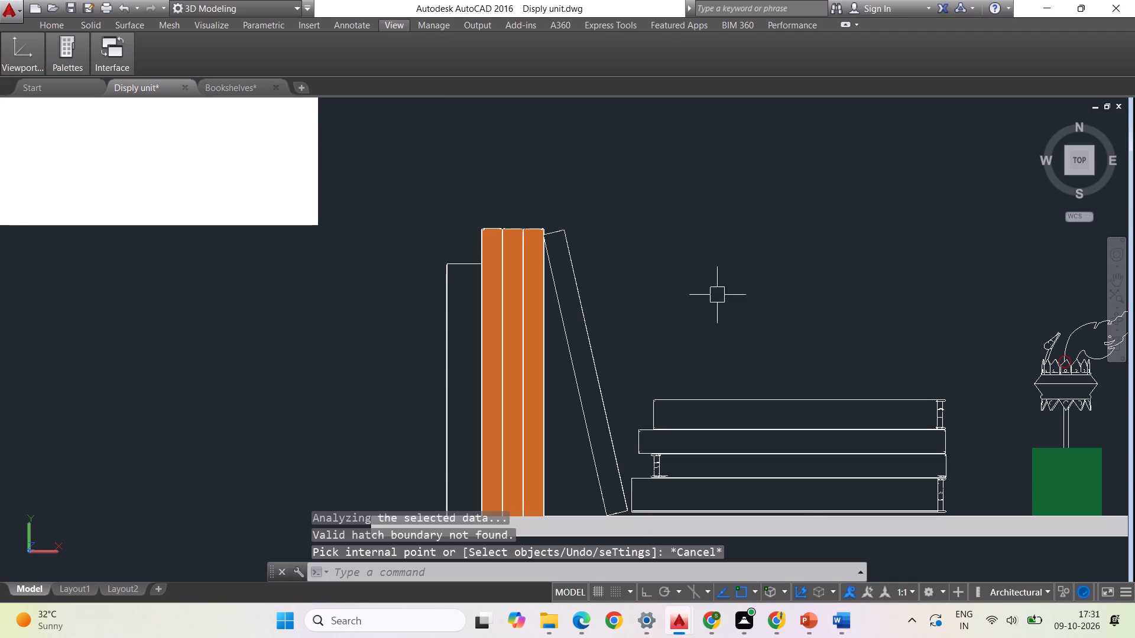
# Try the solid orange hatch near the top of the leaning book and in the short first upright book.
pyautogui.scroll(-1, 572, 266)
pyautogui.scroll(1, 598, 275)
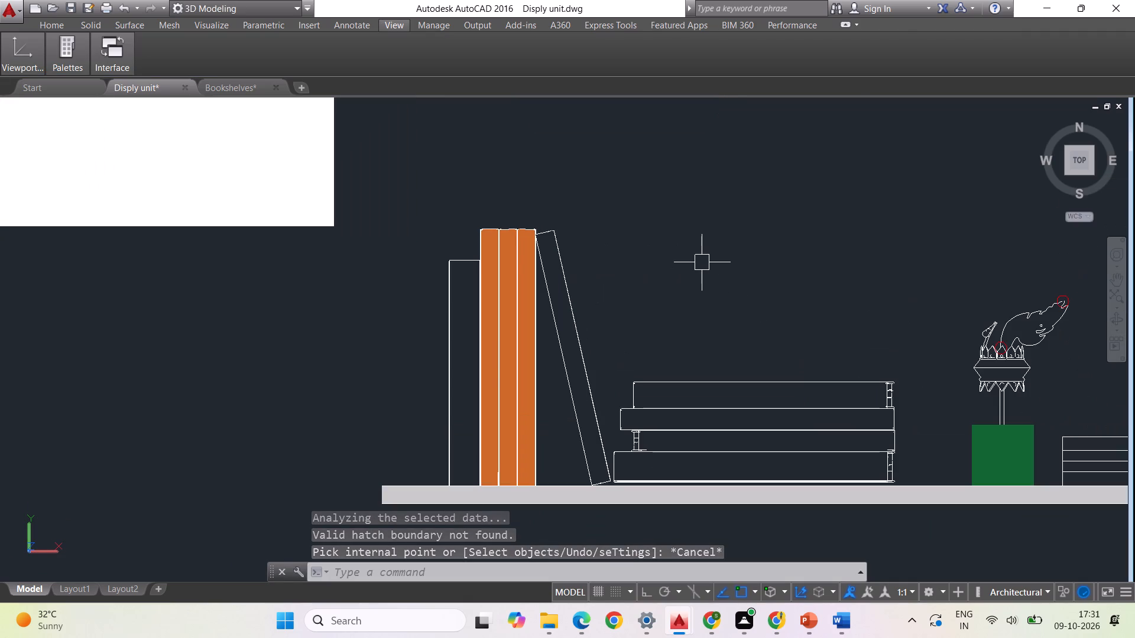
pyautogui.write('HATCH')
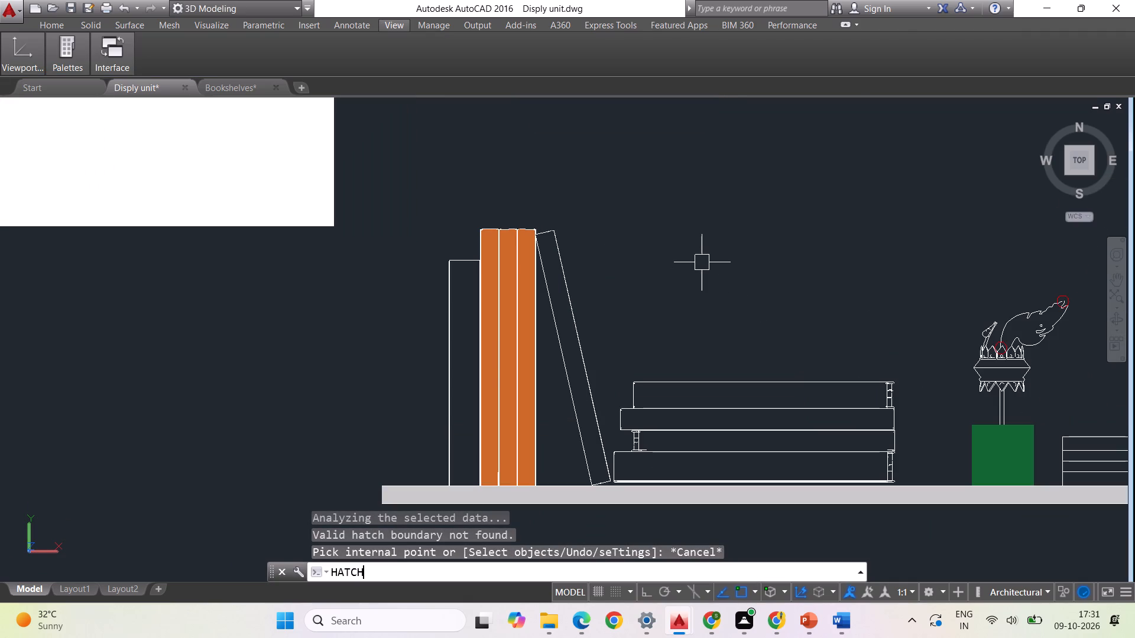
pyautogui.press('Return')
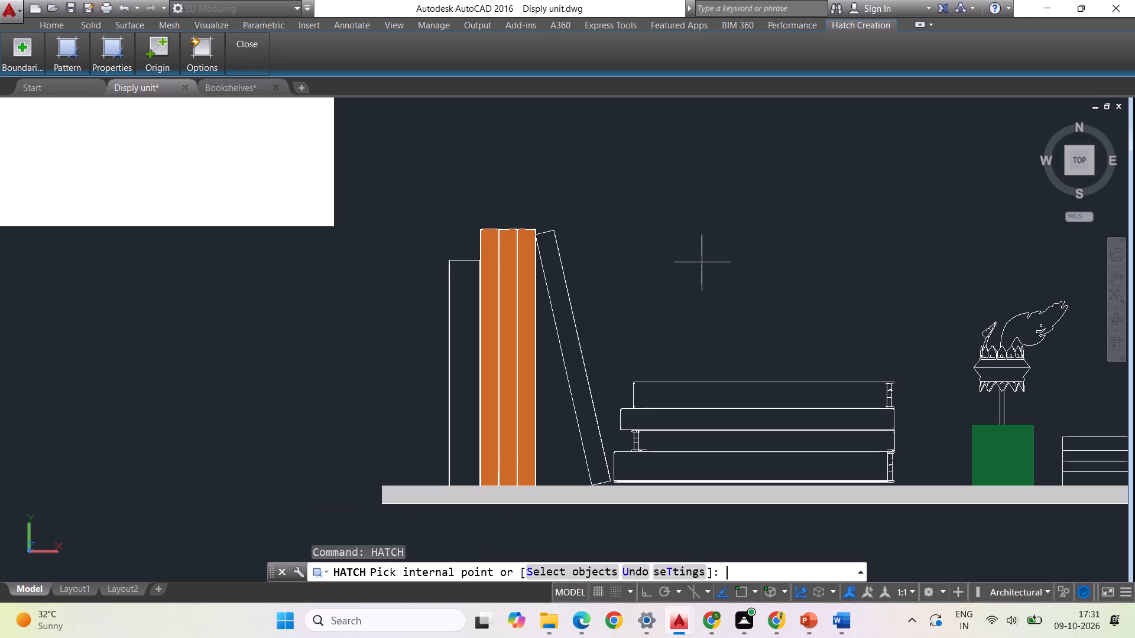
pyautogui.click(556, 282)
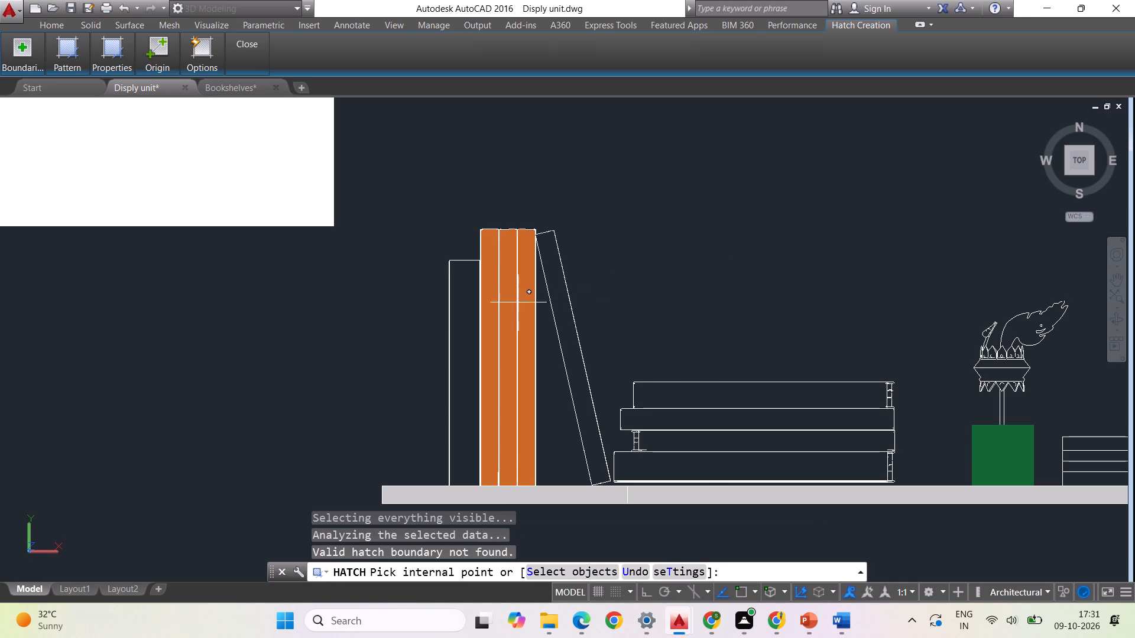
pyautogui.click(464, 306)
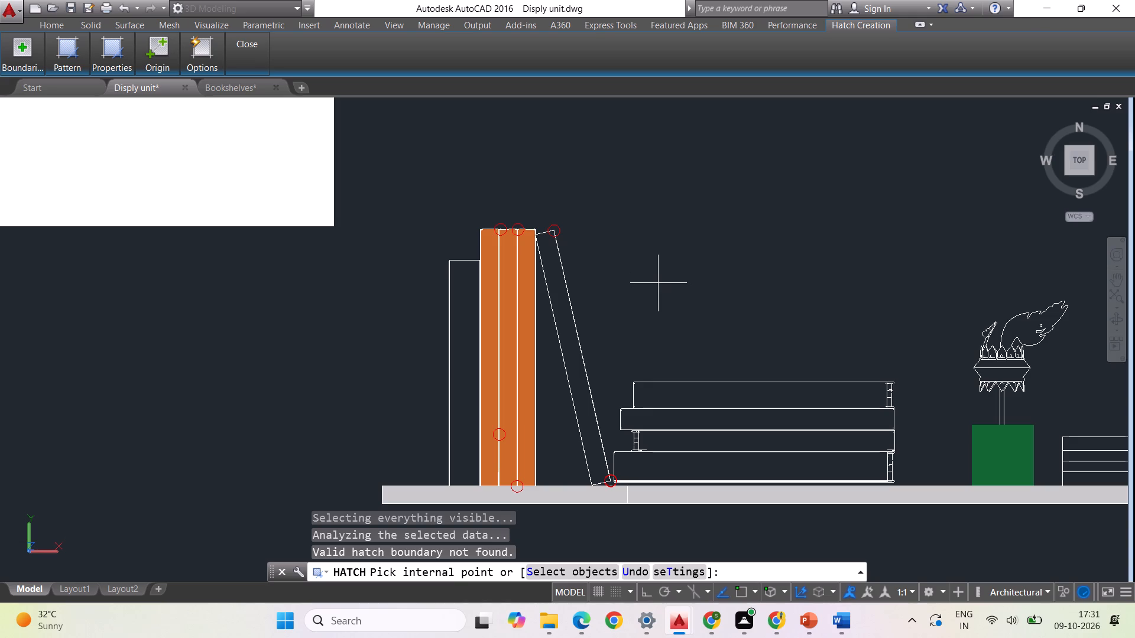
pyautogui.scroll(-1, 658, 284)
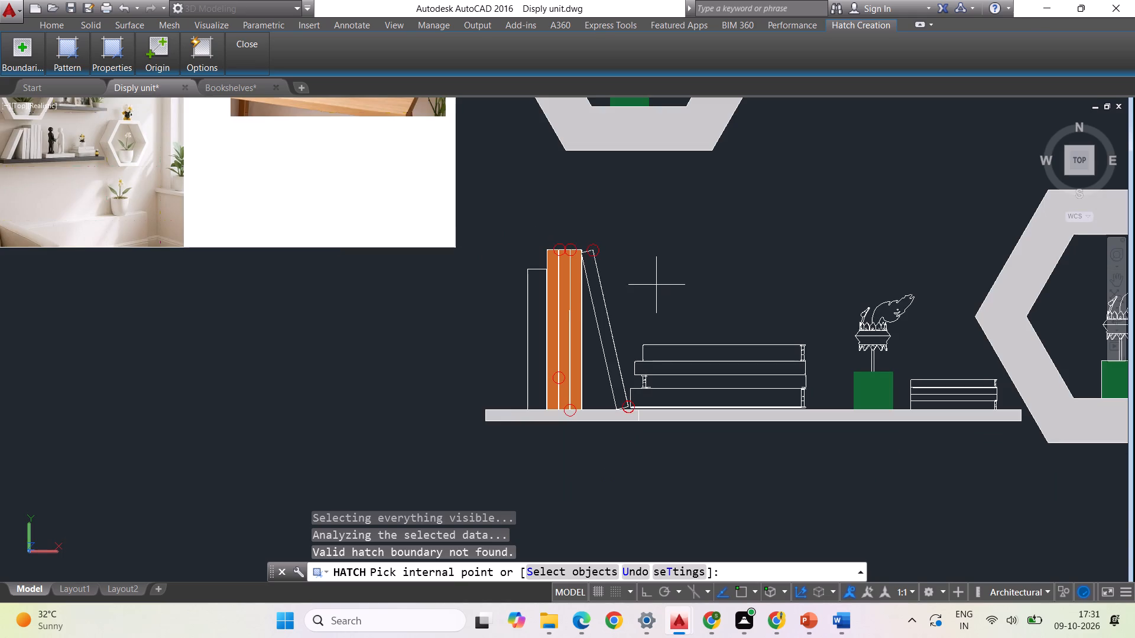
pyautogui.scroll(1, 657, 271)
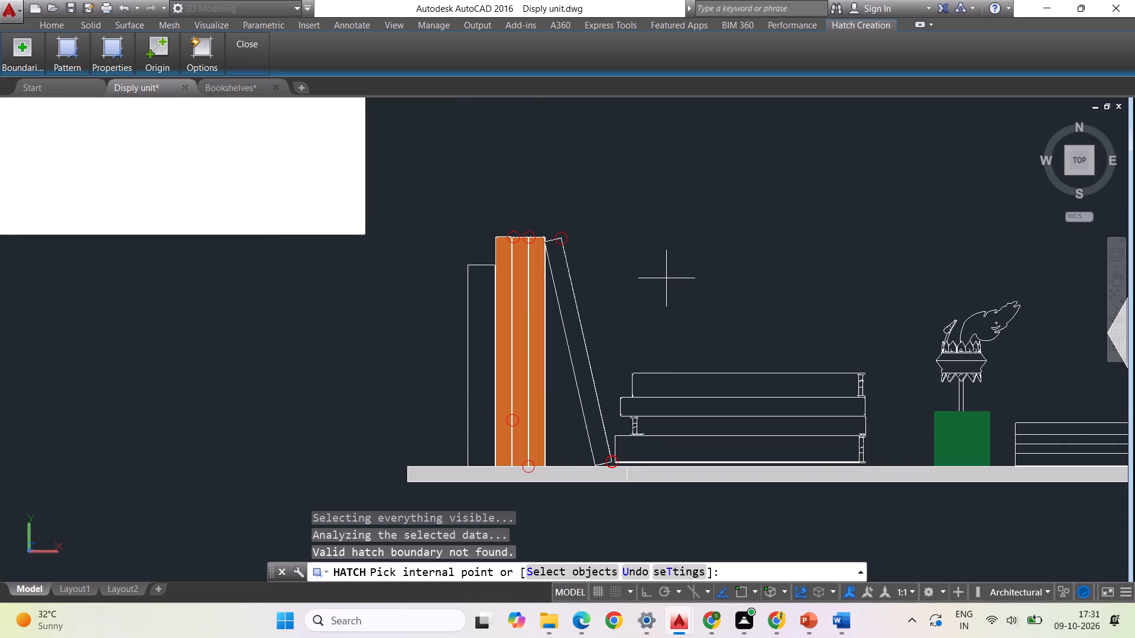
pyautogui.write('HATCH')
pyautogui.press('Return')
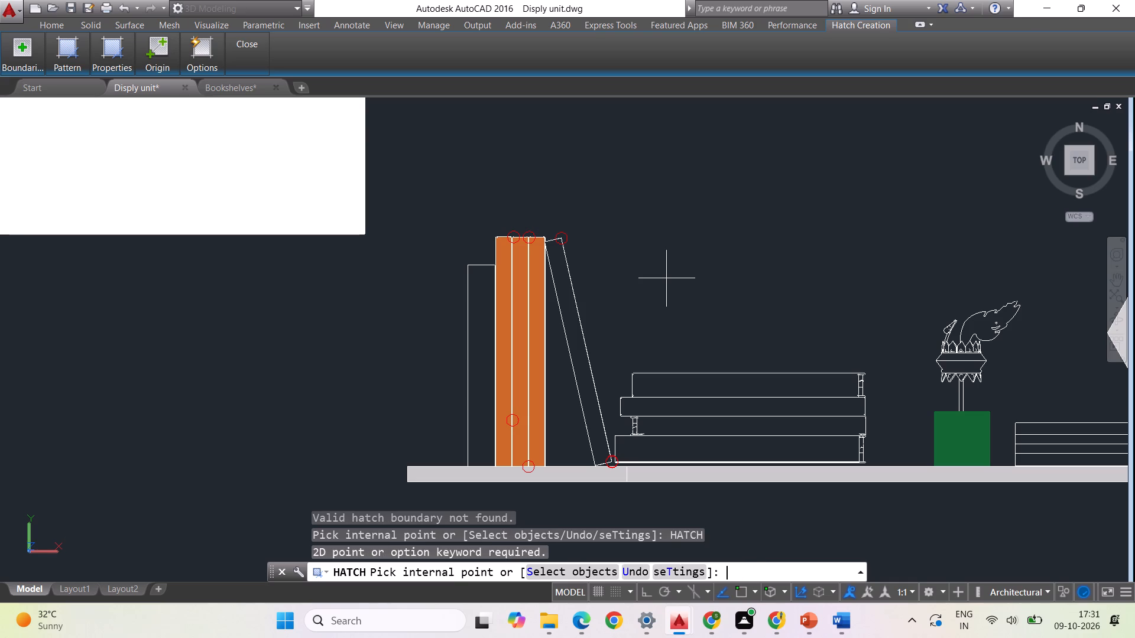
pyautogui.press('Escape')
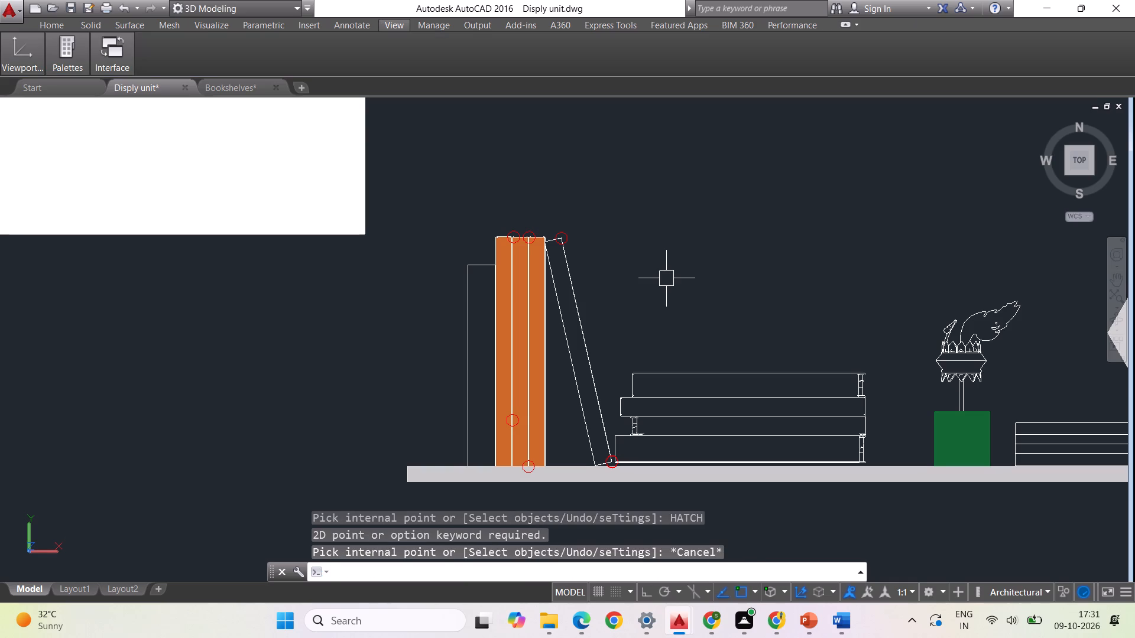
# Fill the leaning book and the short first upright book on the lower shelf with the solid orange hatch.
pyautogui.write('HATCH')
pyautogui.press('Return')
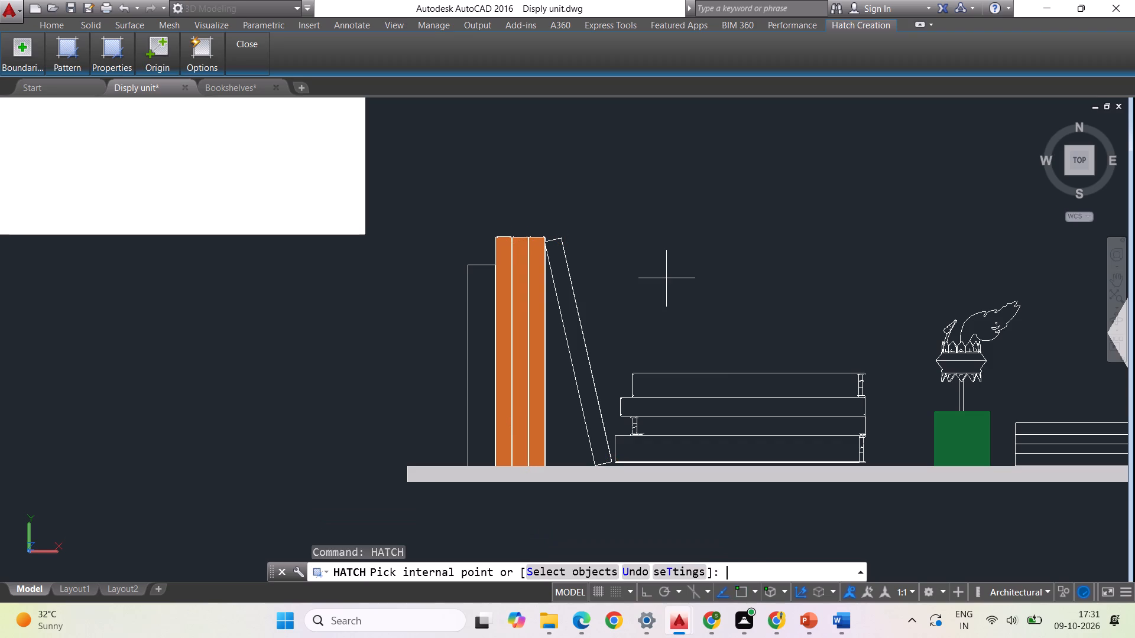
pyautogui.click(559, 258)
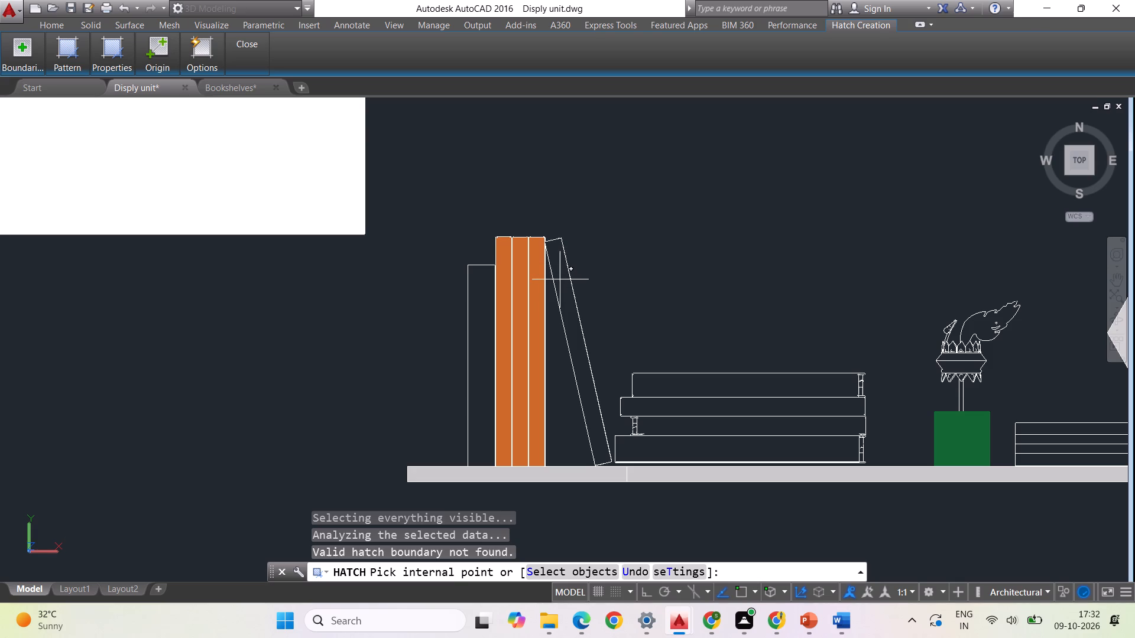
pyautogui.scroll(1, 560, 280)
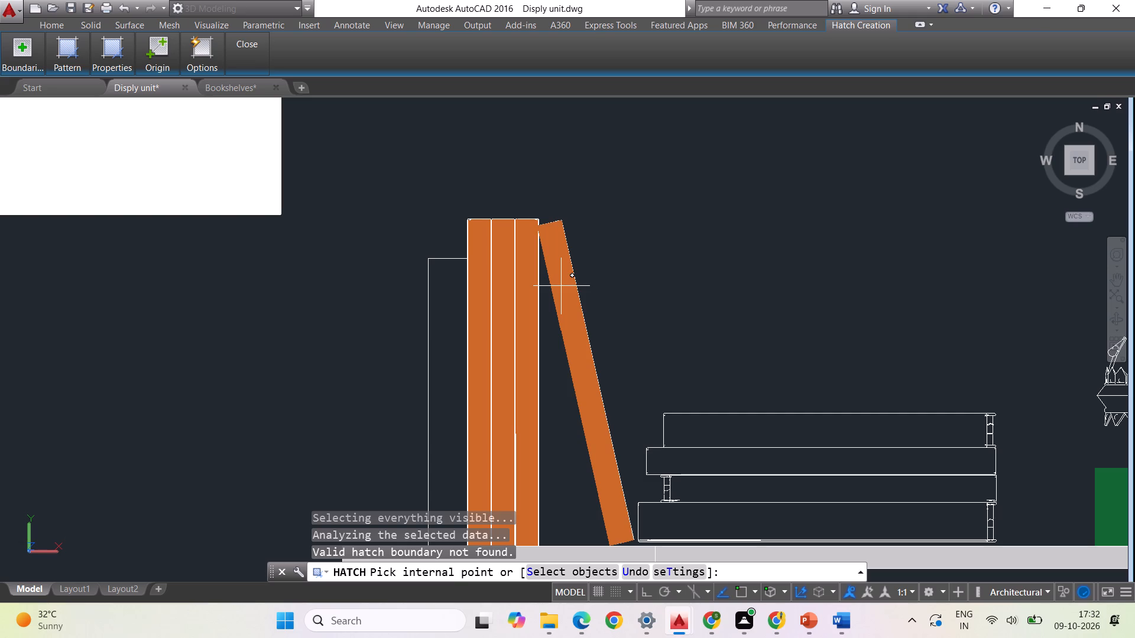
pyautogui.click(562, 287)
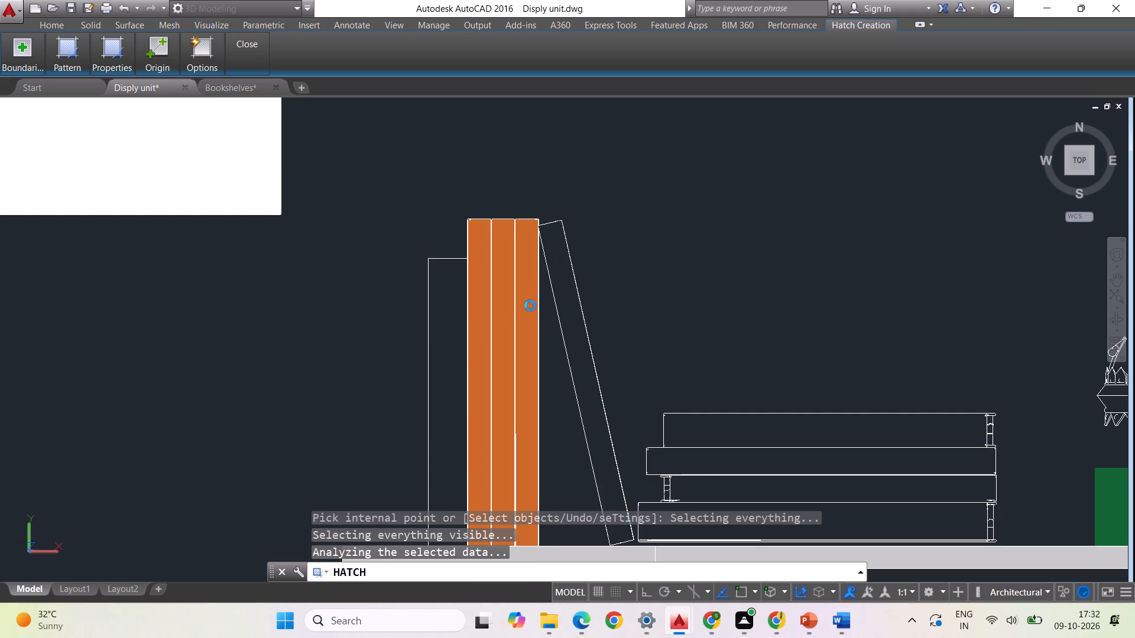
pyautogui.click(450, 318)
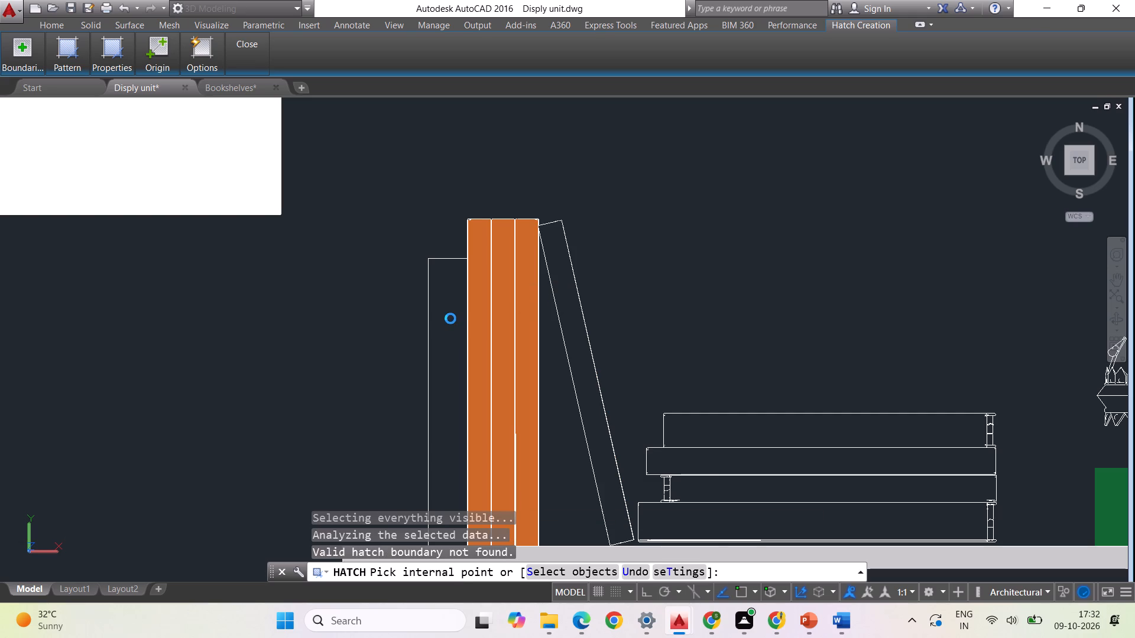
pyautogui.scroll(-1, 619, 271)
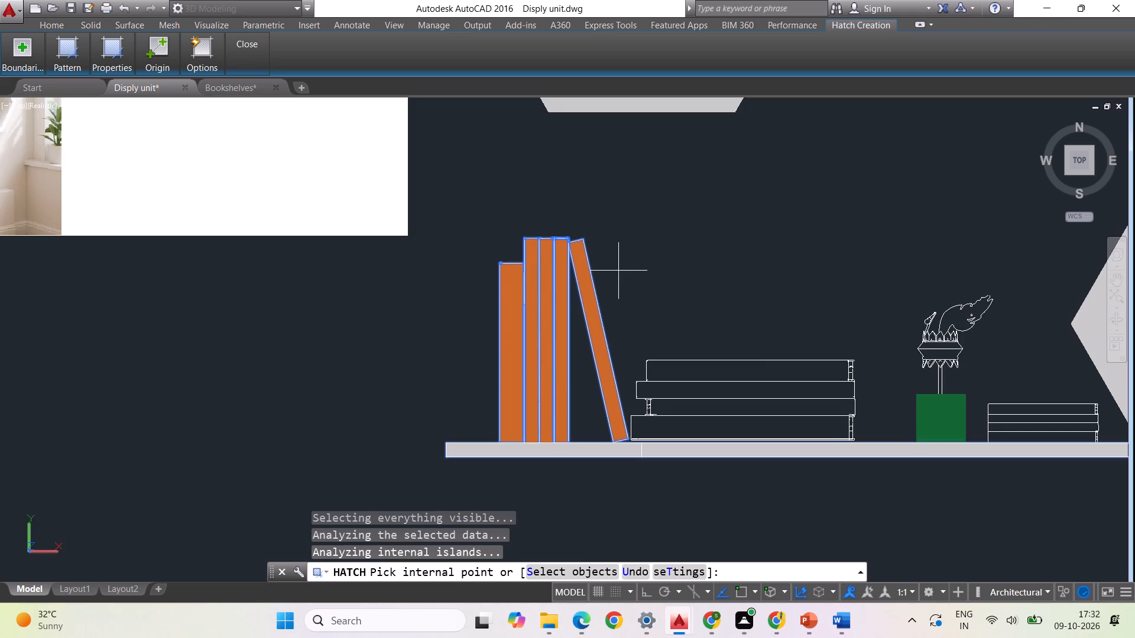
# Fill the bottom book of the lower shelf's horizontal stack with solid orange, also trying its top book and second book from the bottom.
pyautogui.click(692, 366)
pyautogui.scroll(-1, 634, 389)
pyautogui.scroll(1, 703, 414)
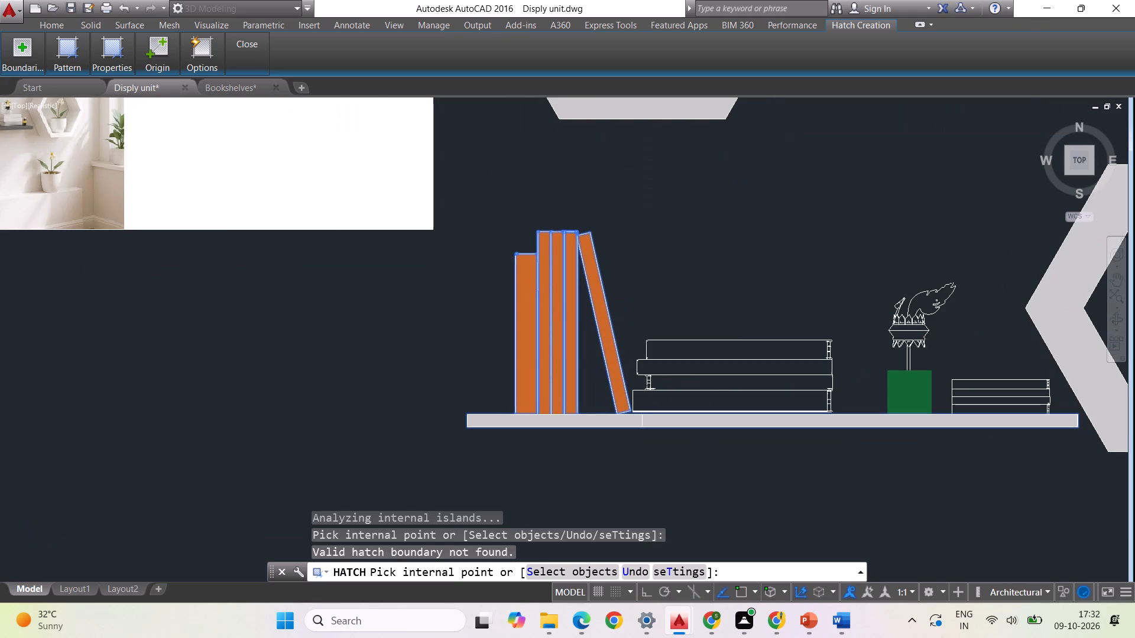
pyautogui.scroll(1, 706, 396)
pyautogui.click(677, 409)
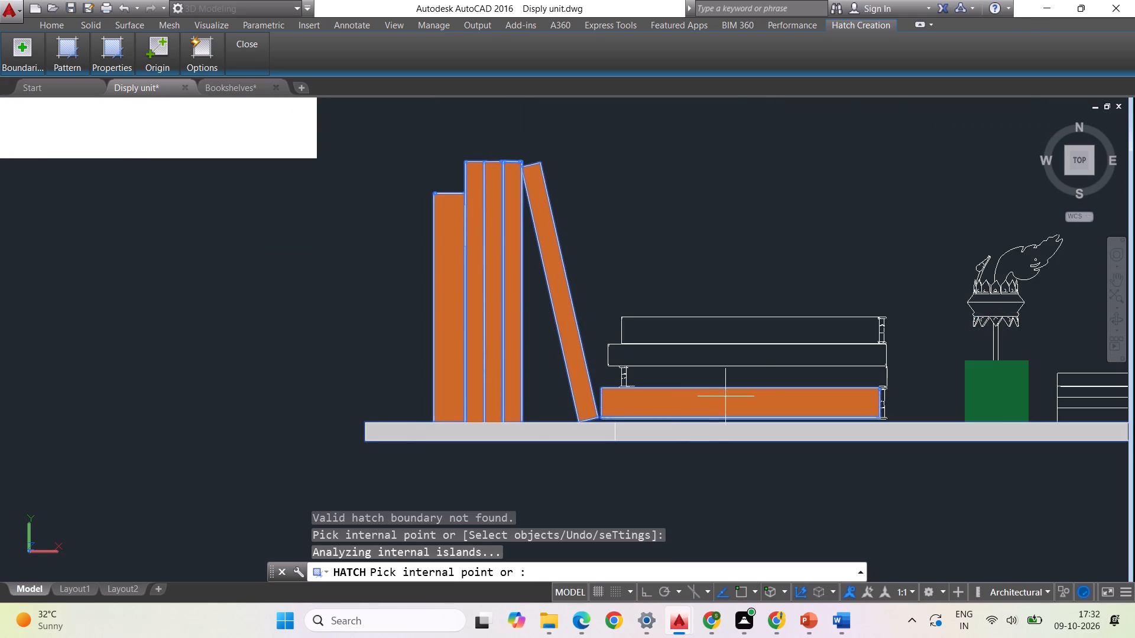
pyautogui.click(741, 385)
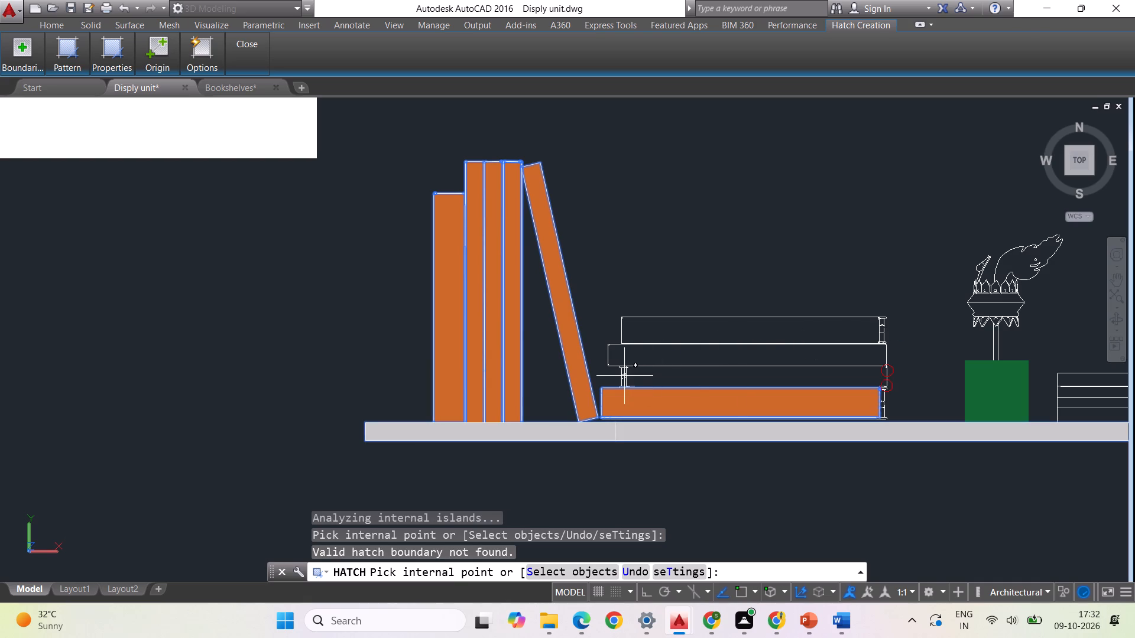
pyautogui.click(753, 378)
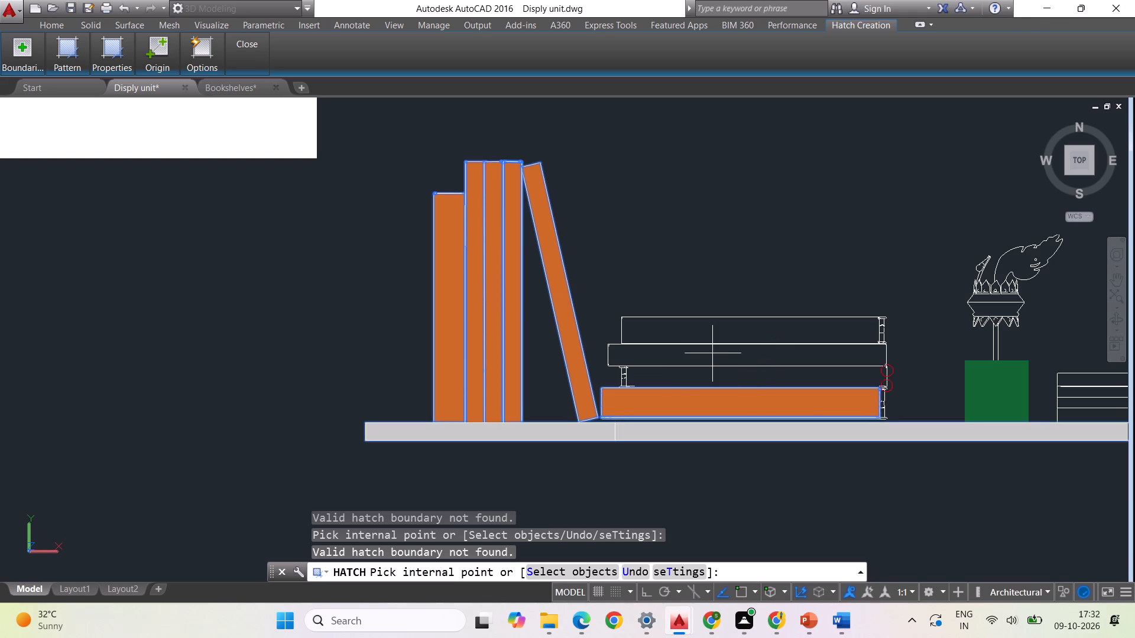
pyautogui.press('Escape')
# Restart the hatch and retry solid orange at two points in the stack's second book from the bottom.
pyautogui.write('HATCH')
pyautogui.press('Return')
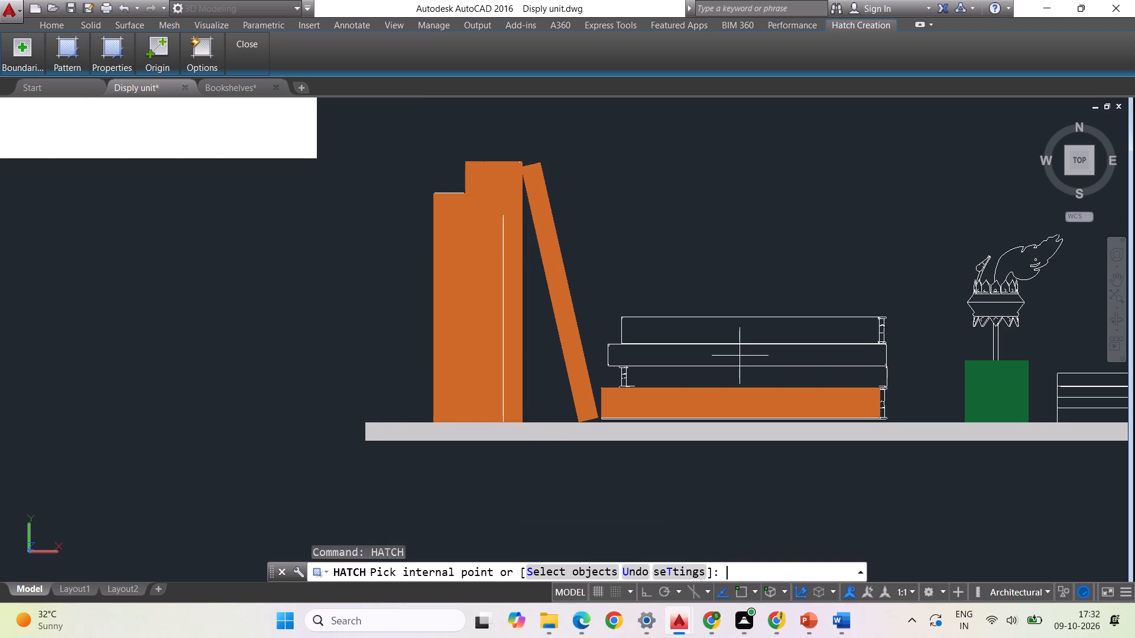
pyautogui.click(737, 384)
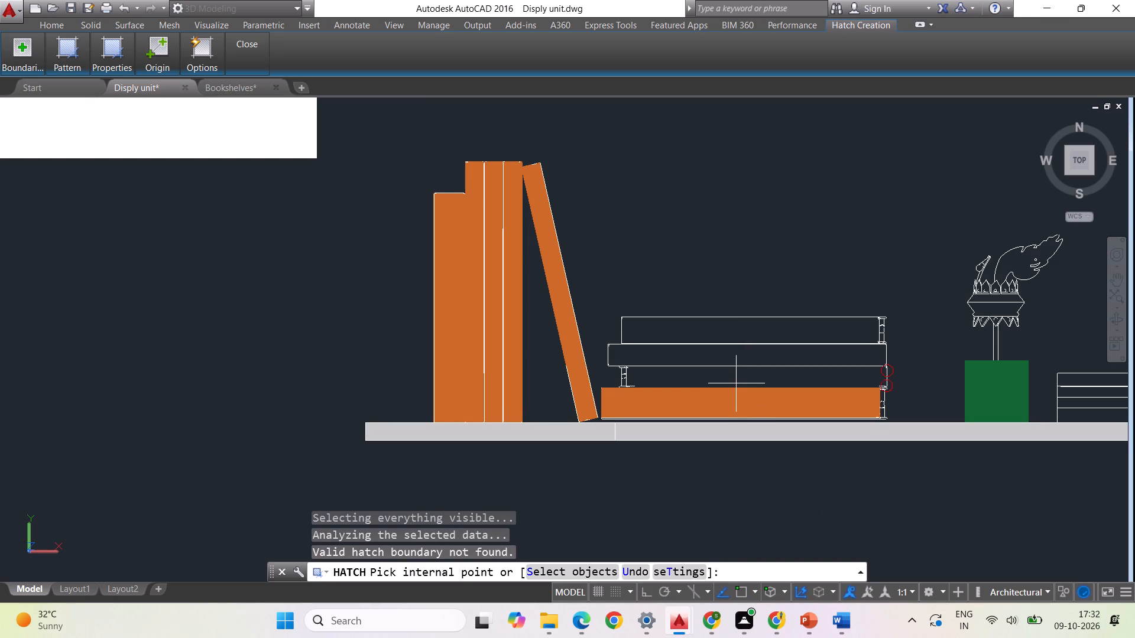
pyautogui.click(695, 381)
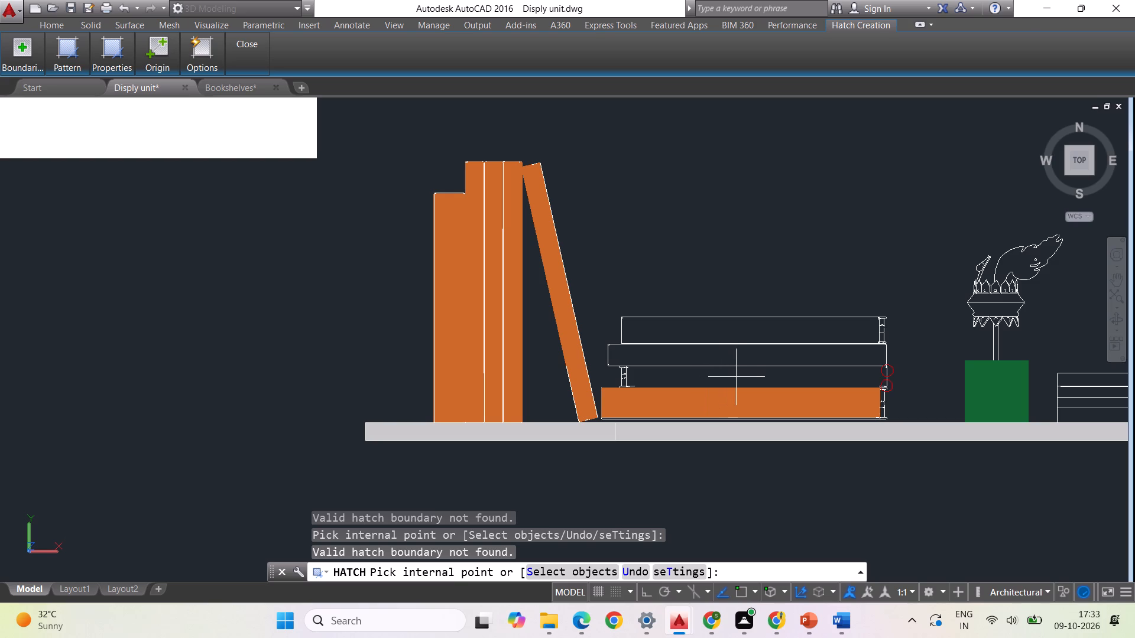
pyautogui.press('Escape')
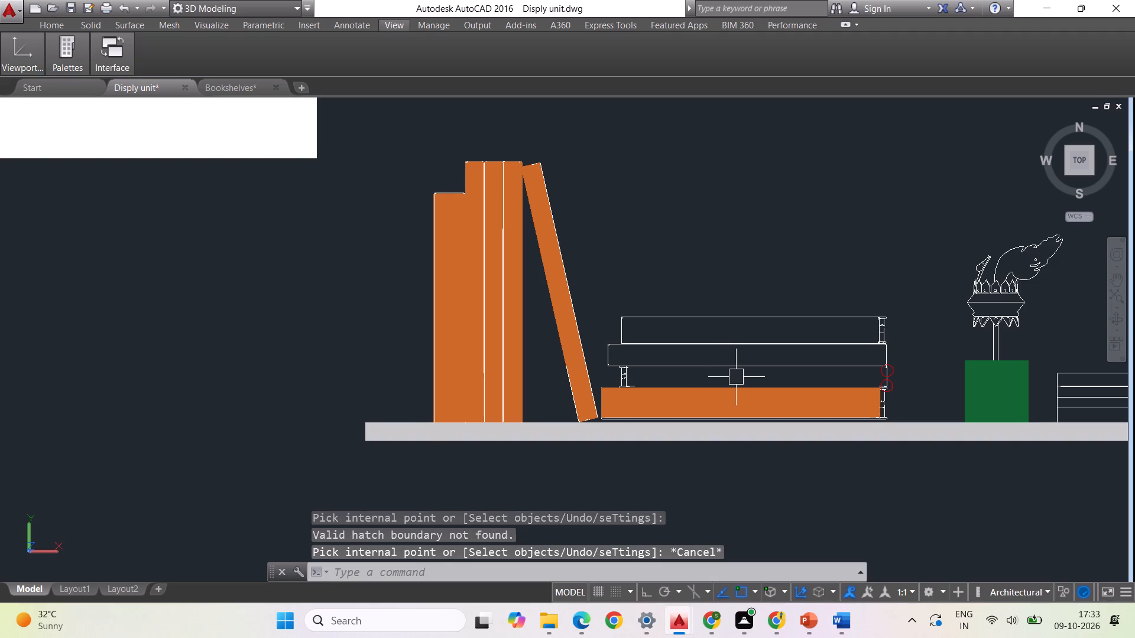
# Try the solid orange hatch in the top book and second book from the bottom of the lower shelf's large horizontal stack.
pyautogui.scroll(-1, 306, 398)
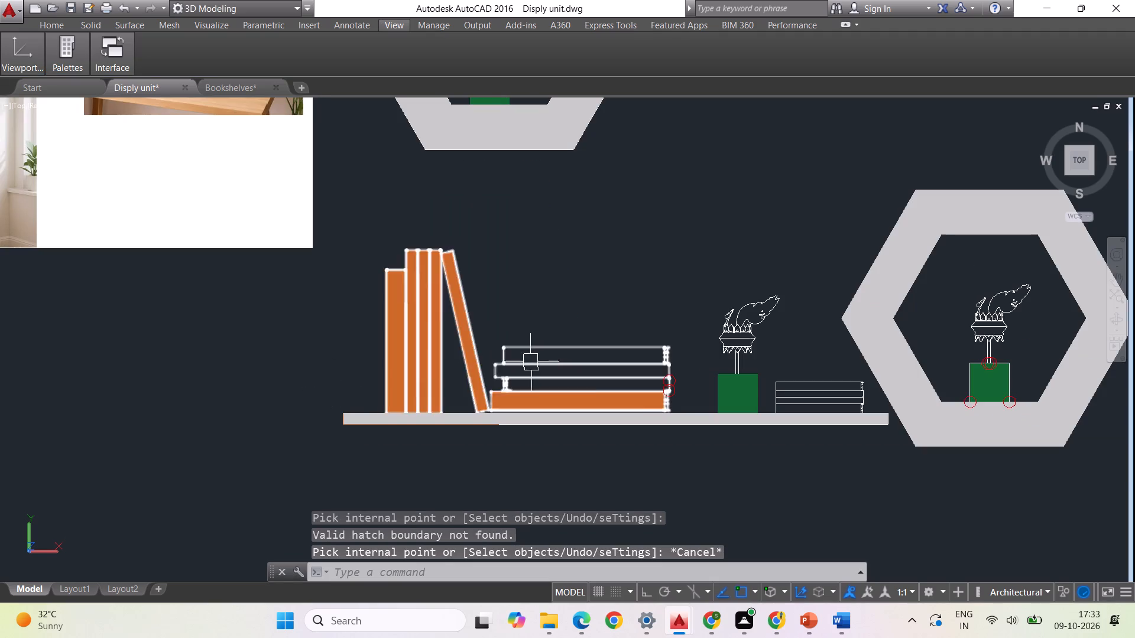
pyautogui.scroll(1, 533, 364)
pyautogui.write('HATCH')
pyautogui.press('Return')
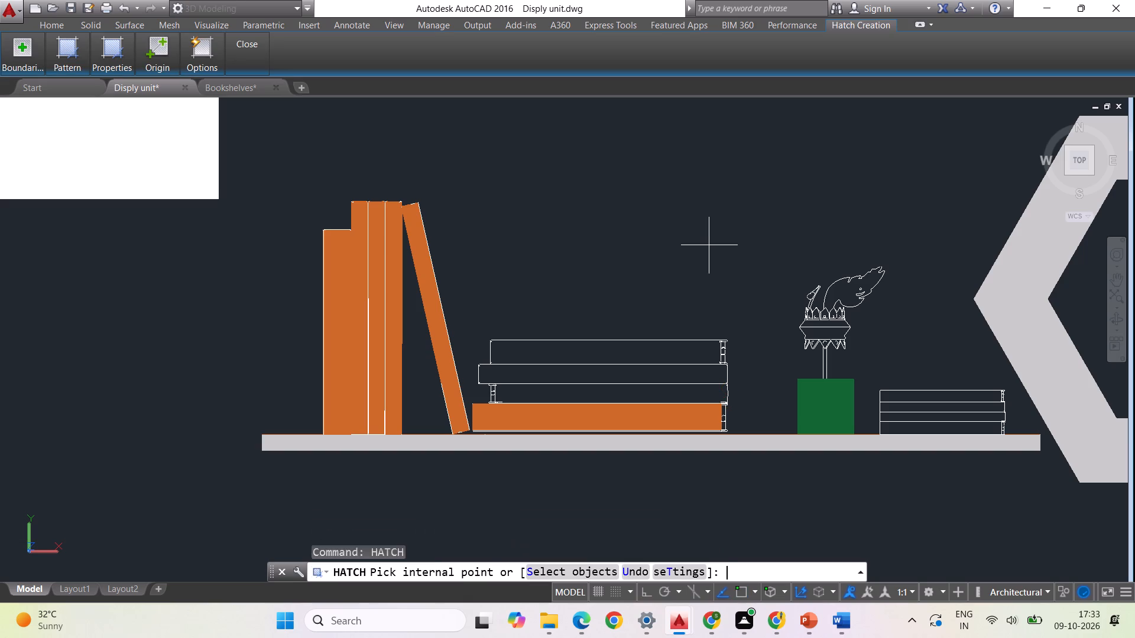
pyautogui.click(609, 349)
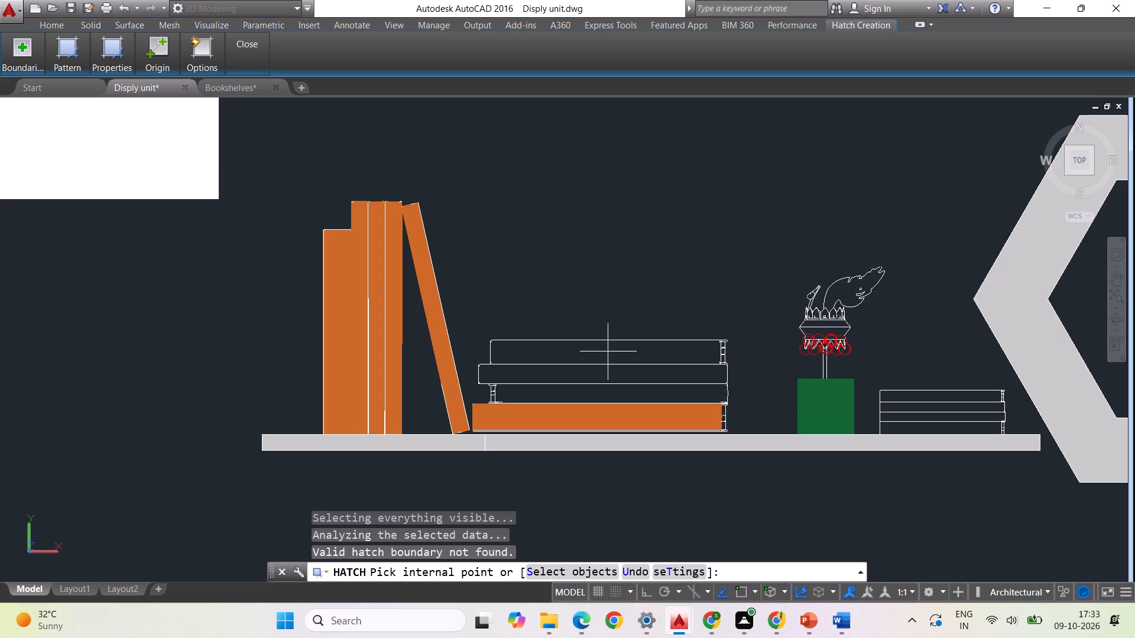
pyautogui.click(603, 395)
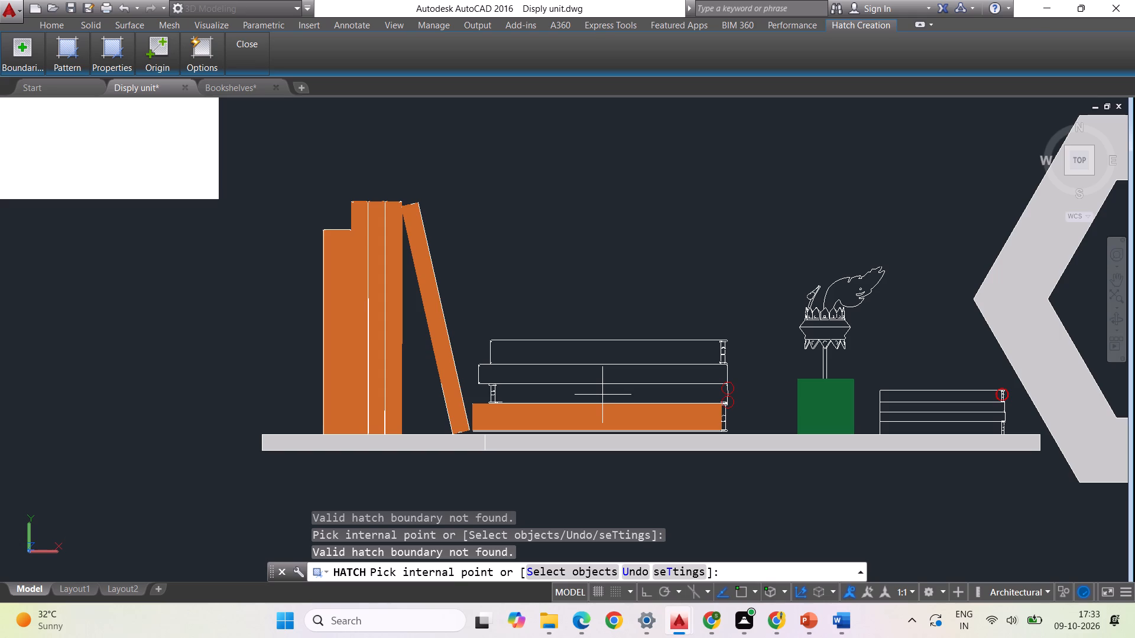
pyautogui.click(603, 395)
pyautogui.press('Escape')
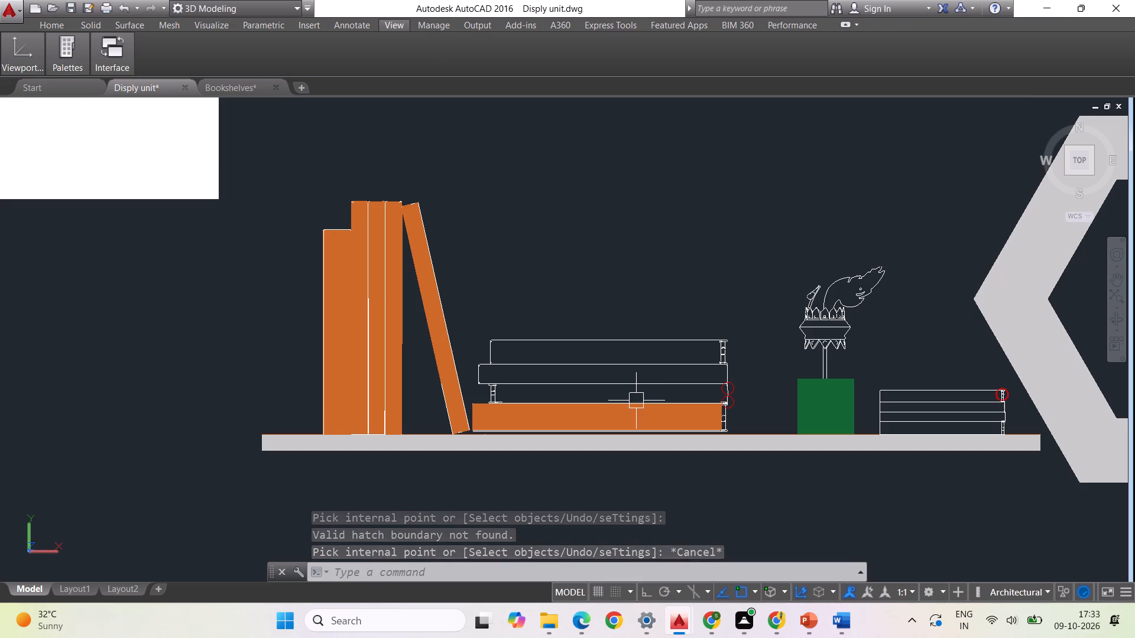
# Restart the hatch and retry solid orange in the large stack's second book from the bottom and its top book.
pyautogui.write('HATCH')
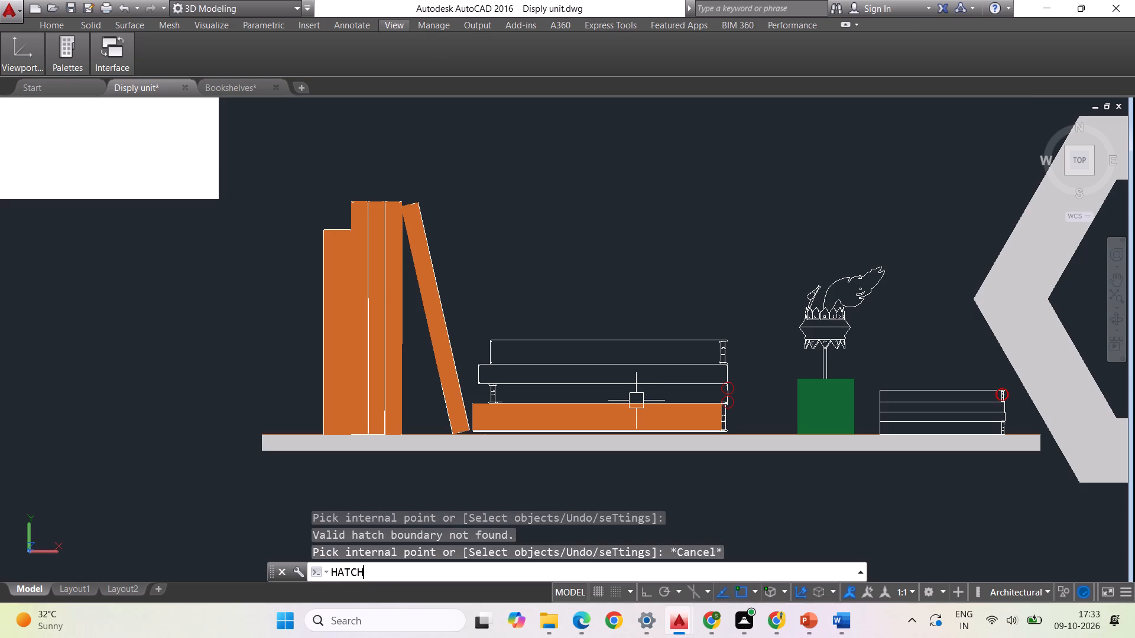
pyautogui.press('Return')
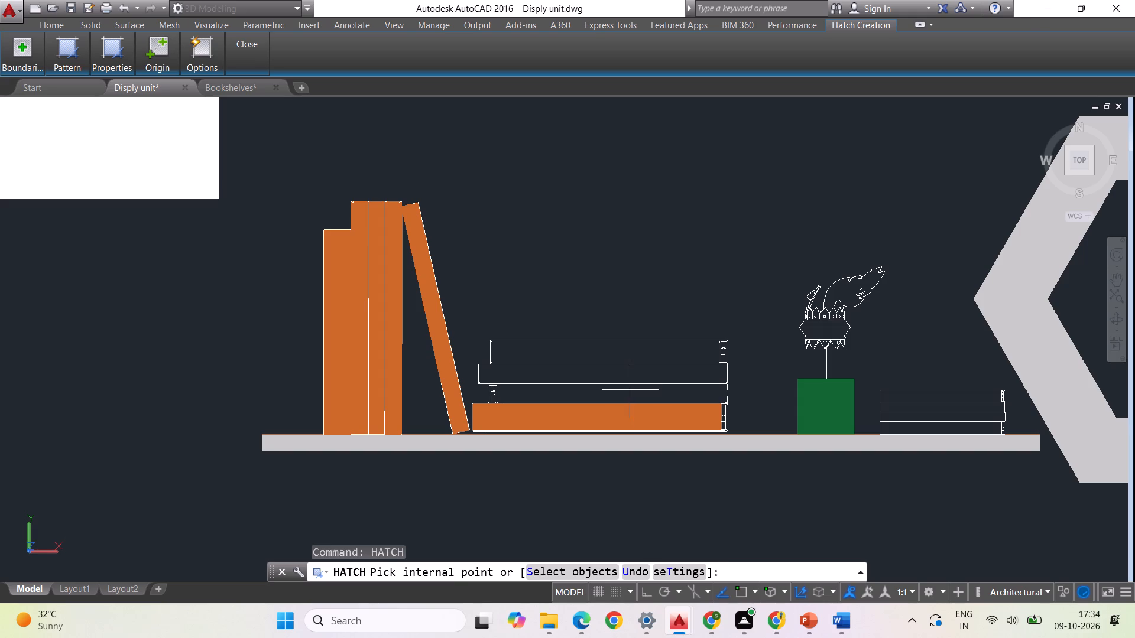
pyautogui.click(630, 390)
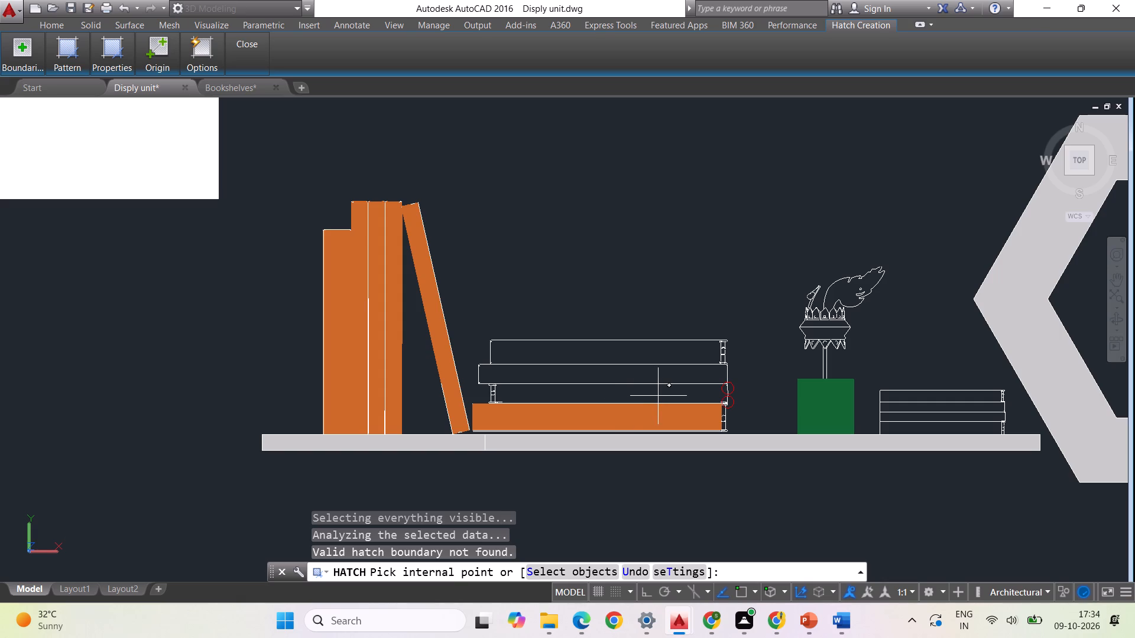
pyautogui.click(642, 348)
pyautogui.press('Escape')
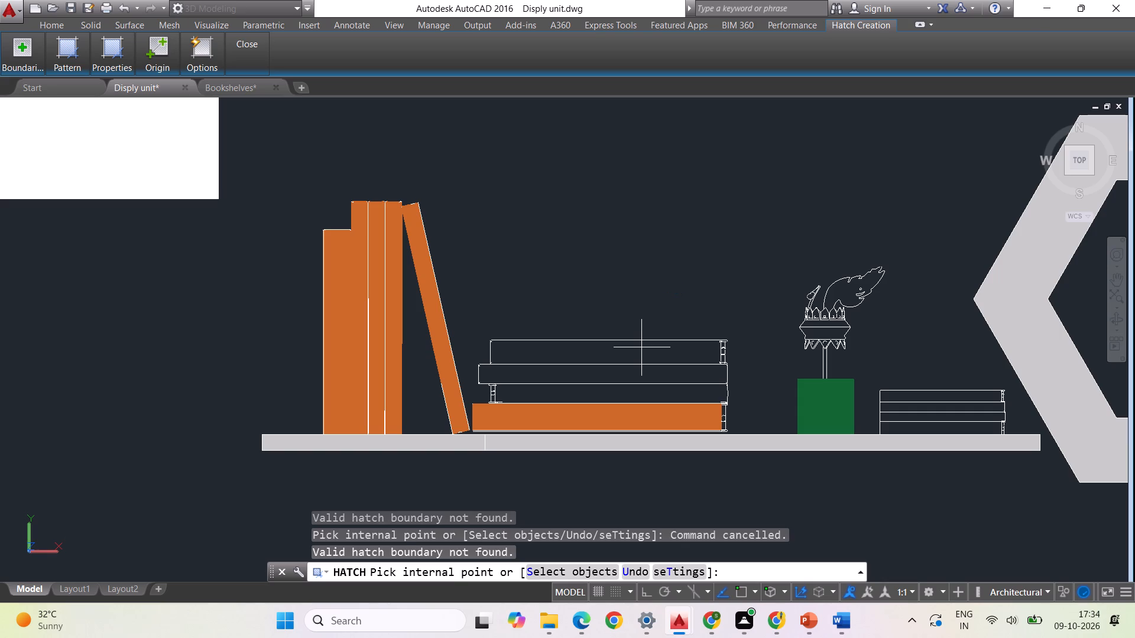
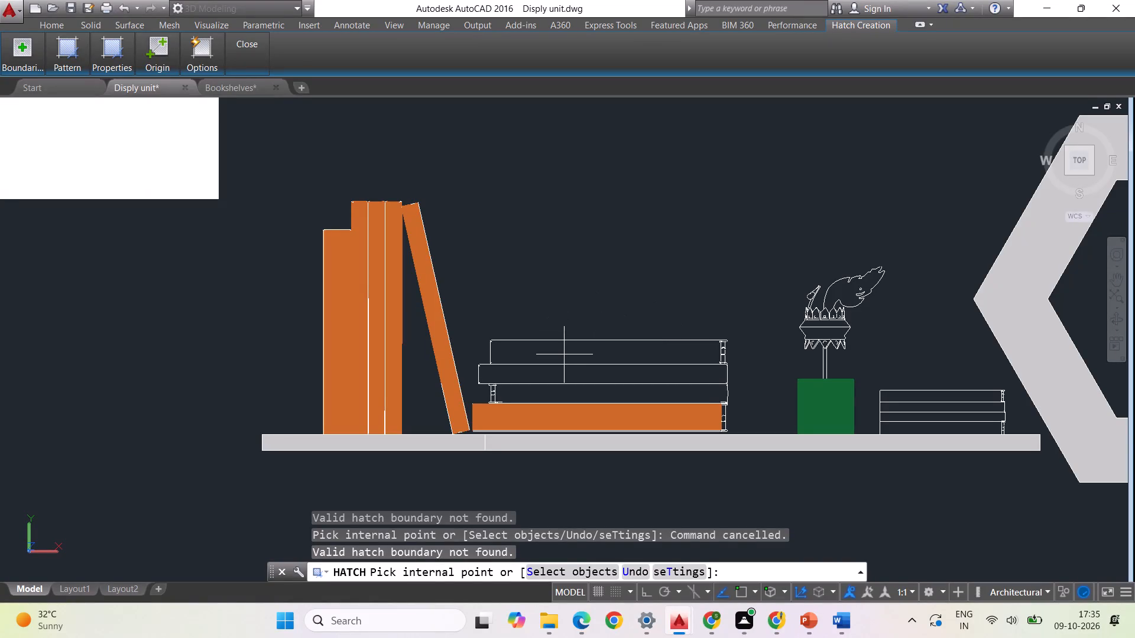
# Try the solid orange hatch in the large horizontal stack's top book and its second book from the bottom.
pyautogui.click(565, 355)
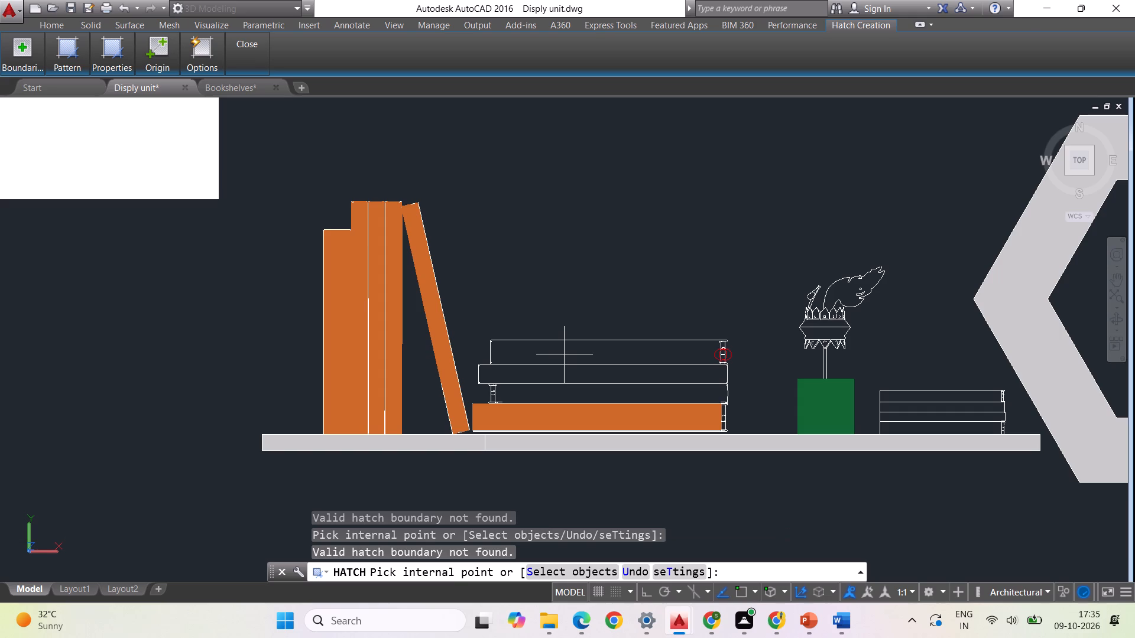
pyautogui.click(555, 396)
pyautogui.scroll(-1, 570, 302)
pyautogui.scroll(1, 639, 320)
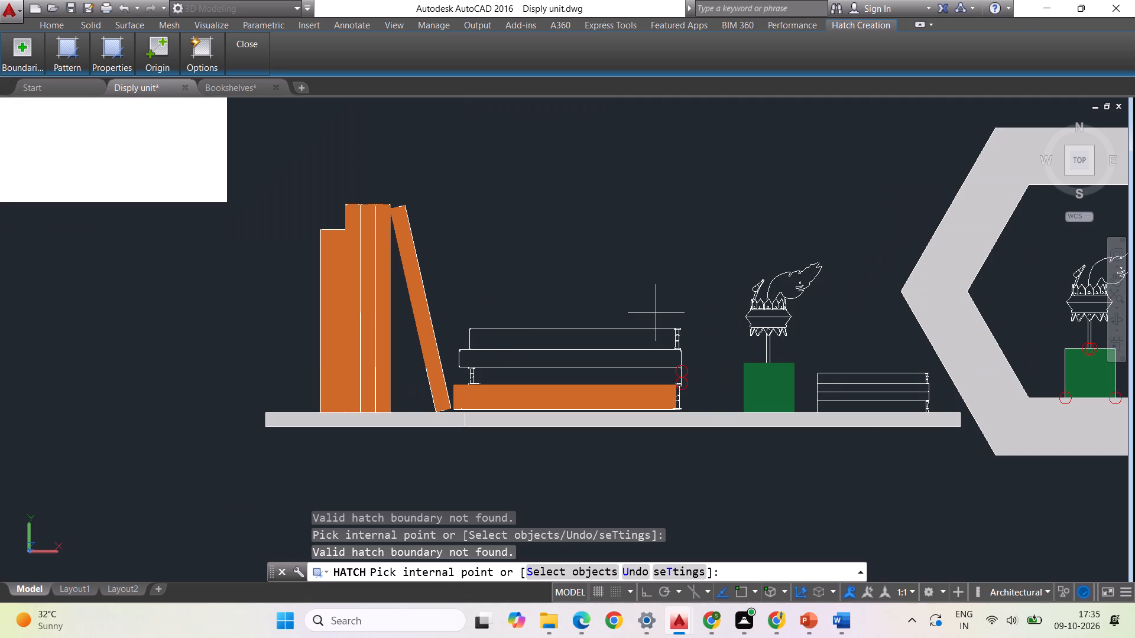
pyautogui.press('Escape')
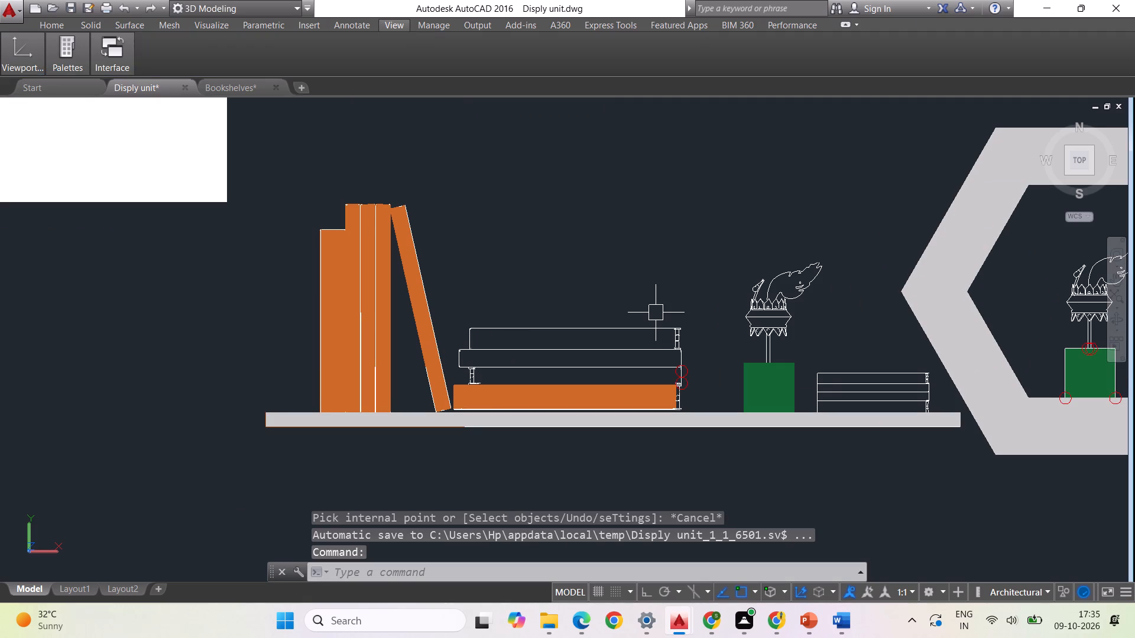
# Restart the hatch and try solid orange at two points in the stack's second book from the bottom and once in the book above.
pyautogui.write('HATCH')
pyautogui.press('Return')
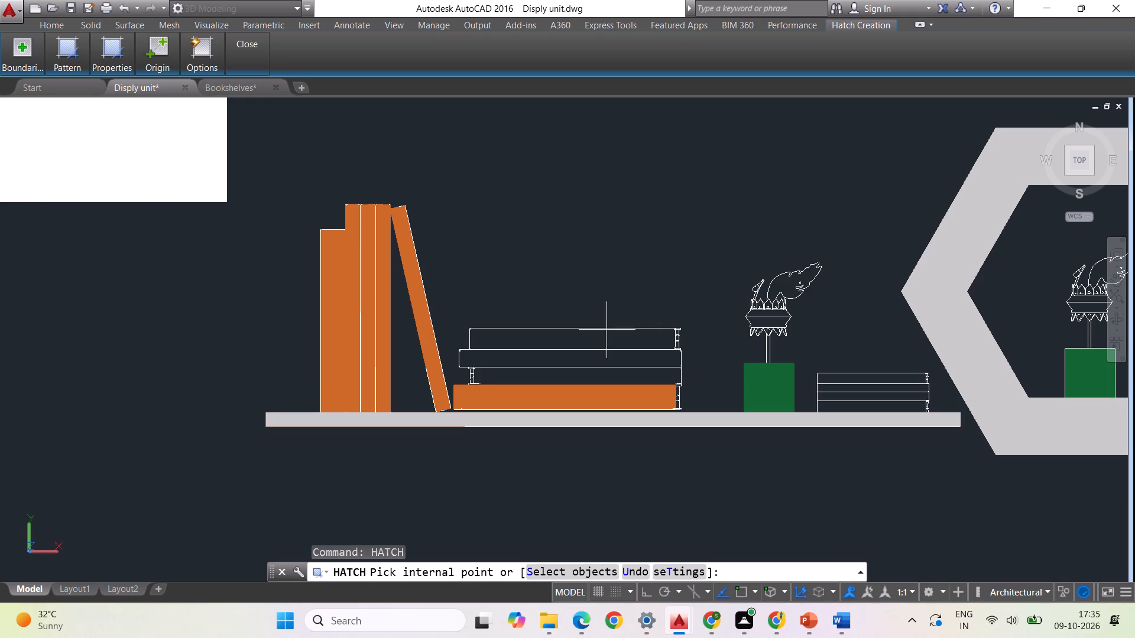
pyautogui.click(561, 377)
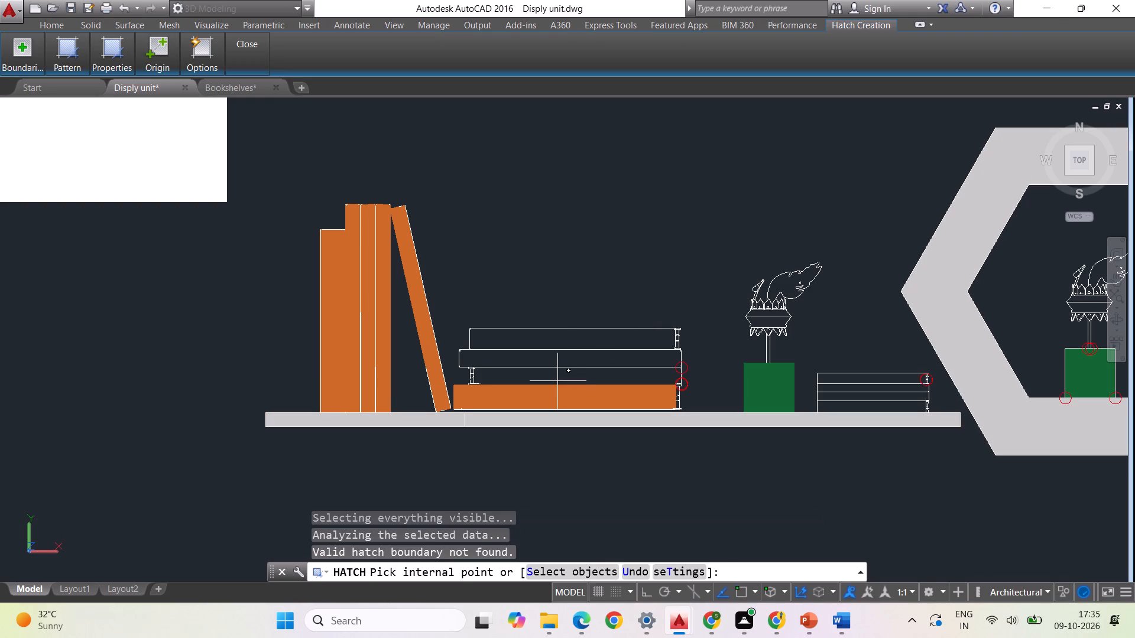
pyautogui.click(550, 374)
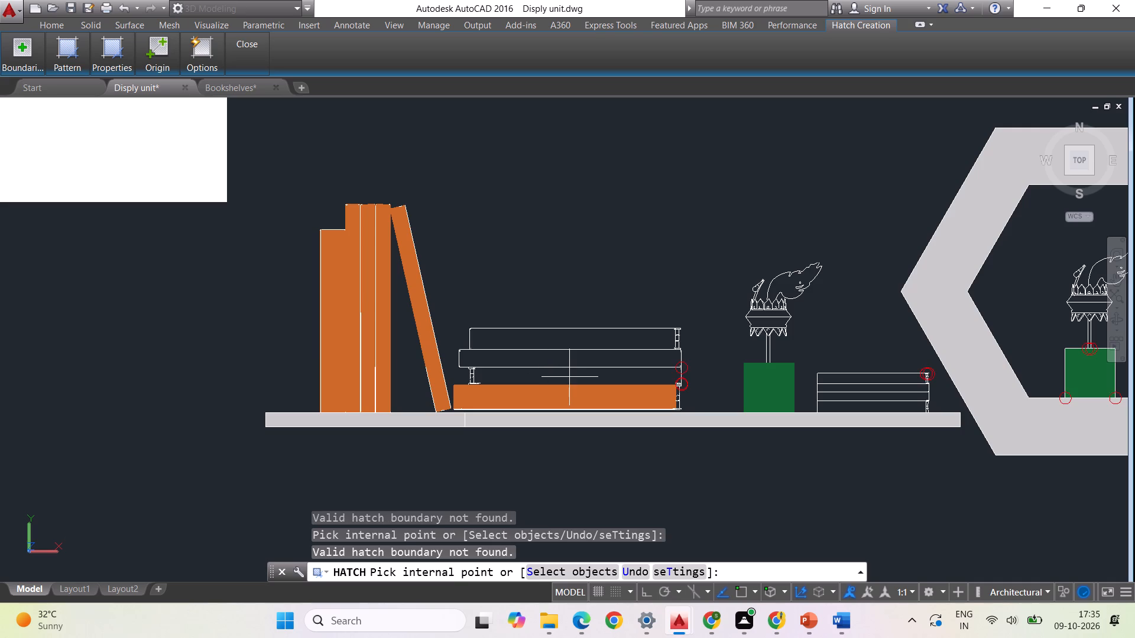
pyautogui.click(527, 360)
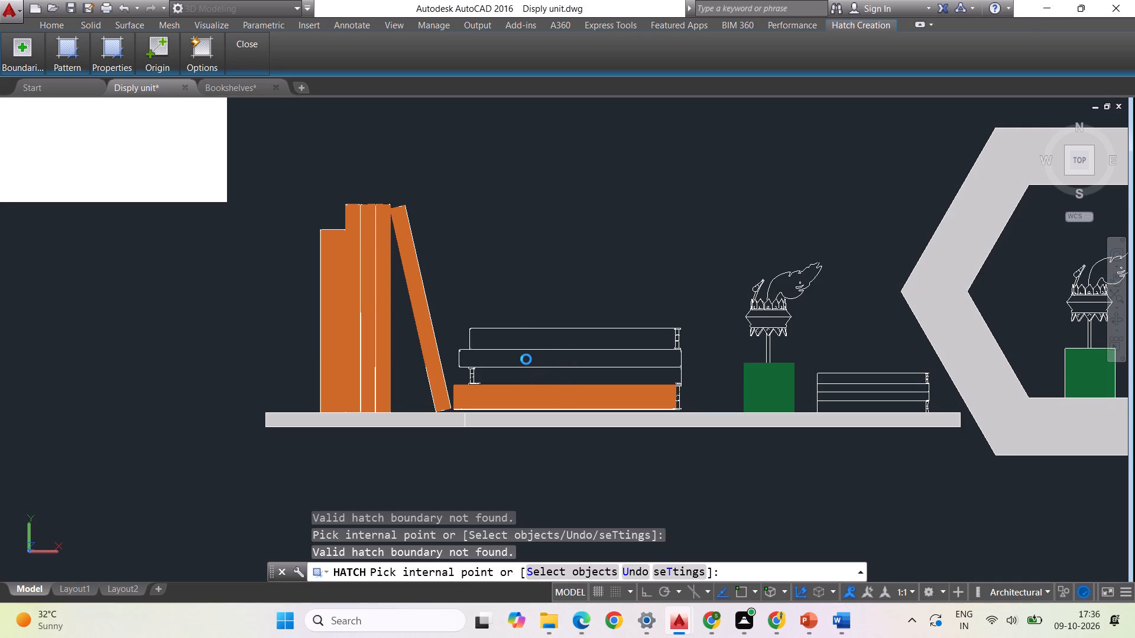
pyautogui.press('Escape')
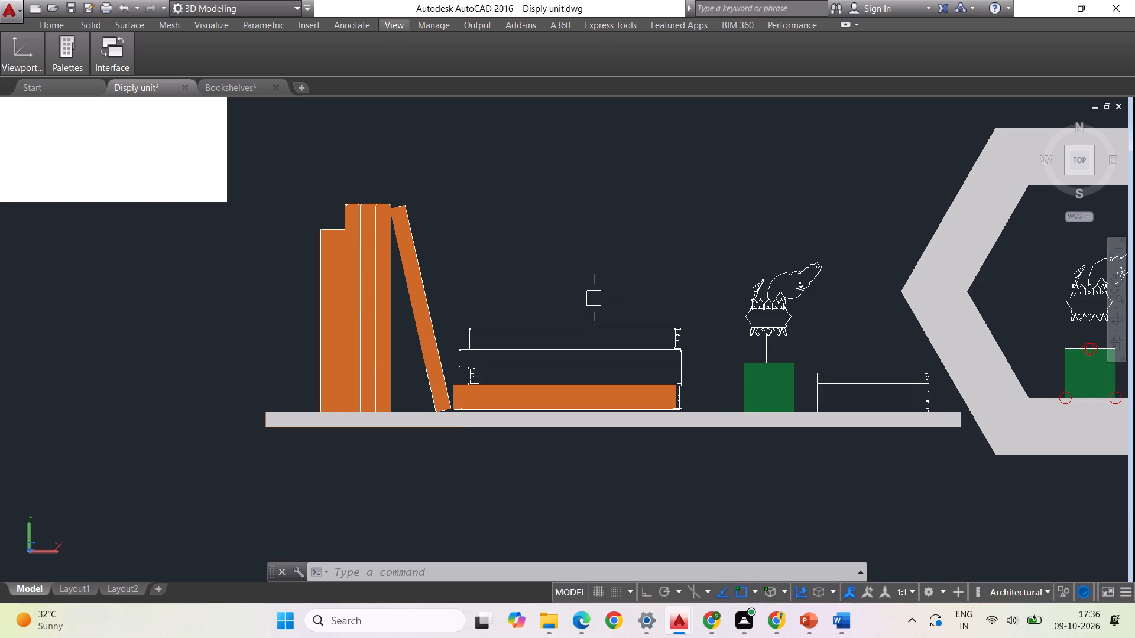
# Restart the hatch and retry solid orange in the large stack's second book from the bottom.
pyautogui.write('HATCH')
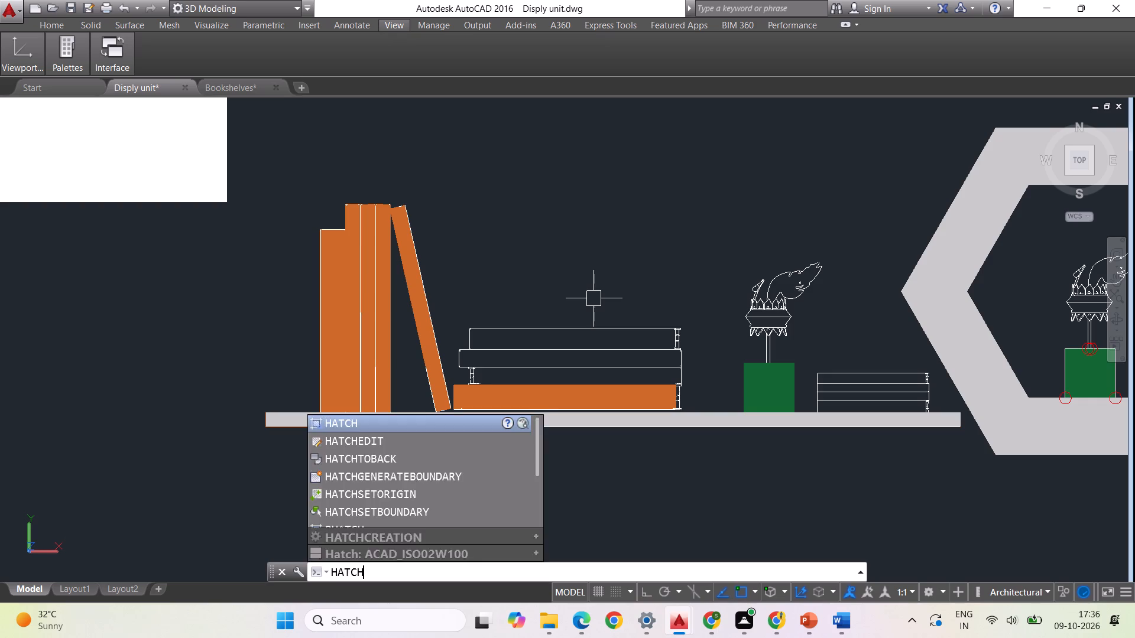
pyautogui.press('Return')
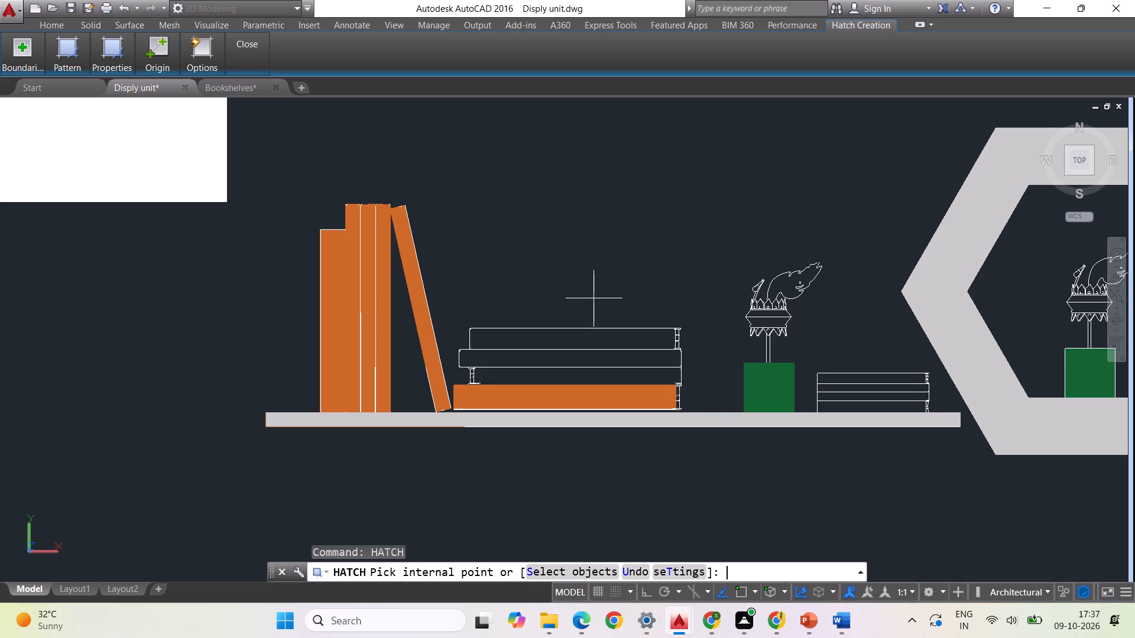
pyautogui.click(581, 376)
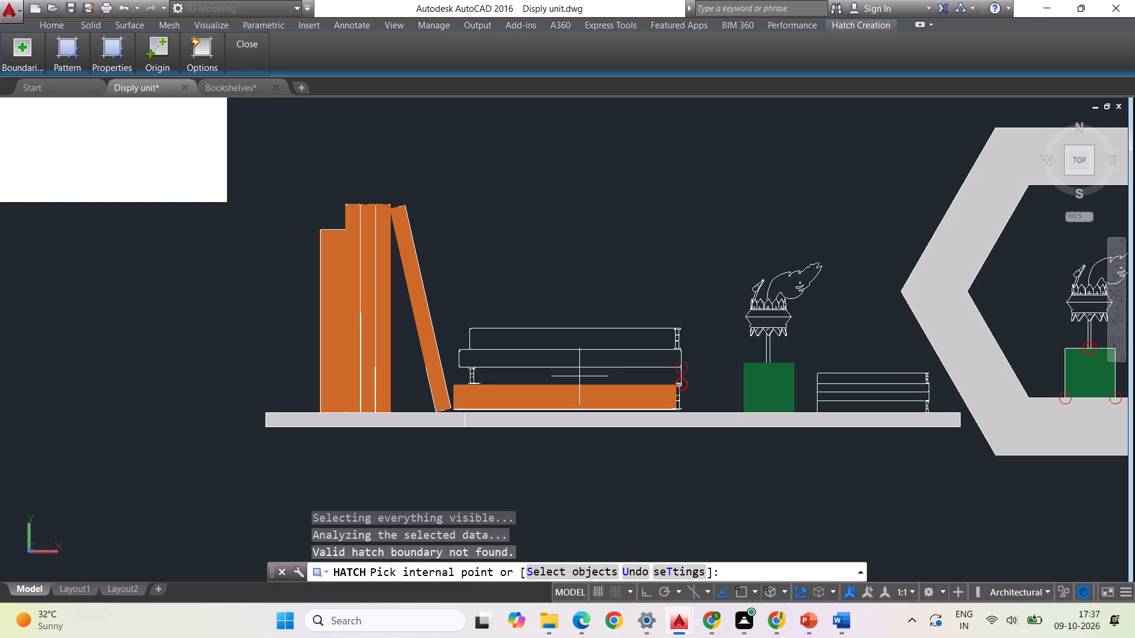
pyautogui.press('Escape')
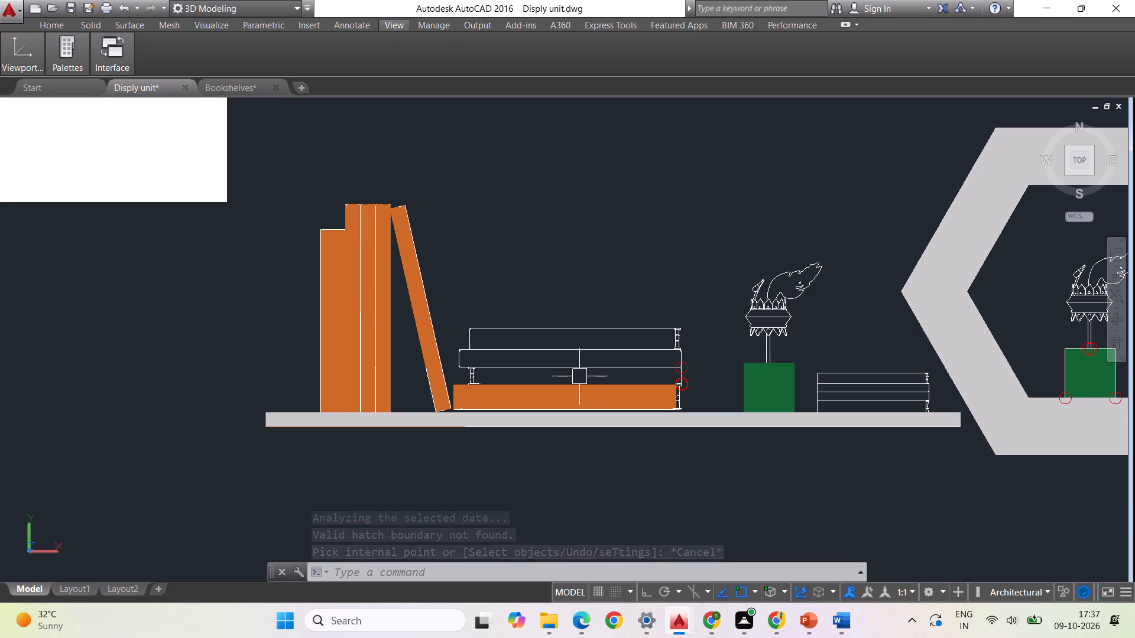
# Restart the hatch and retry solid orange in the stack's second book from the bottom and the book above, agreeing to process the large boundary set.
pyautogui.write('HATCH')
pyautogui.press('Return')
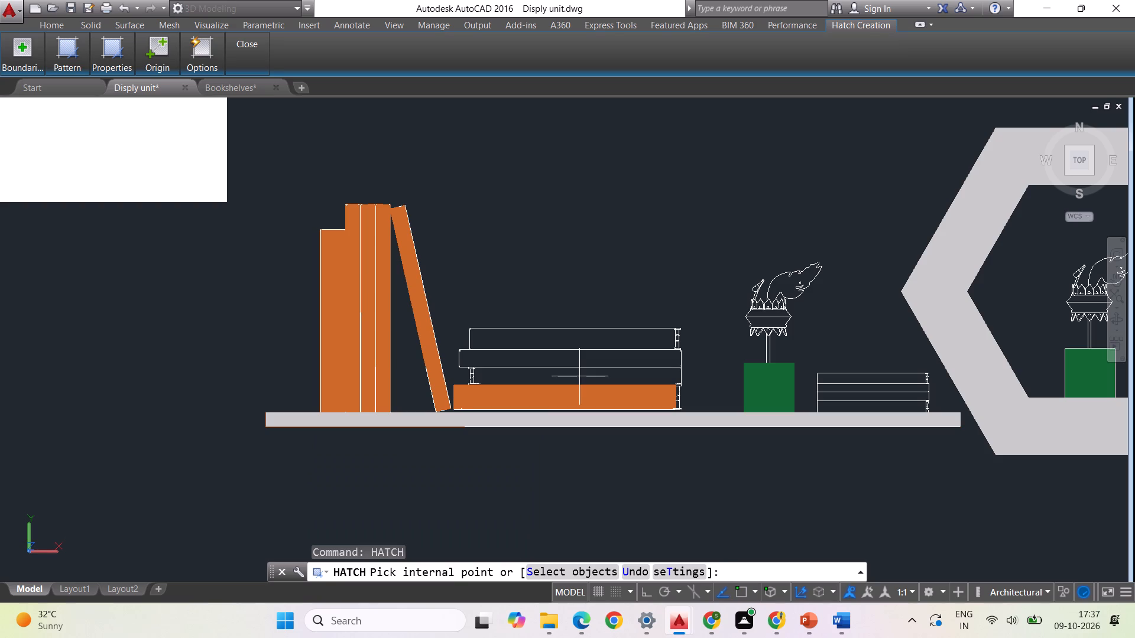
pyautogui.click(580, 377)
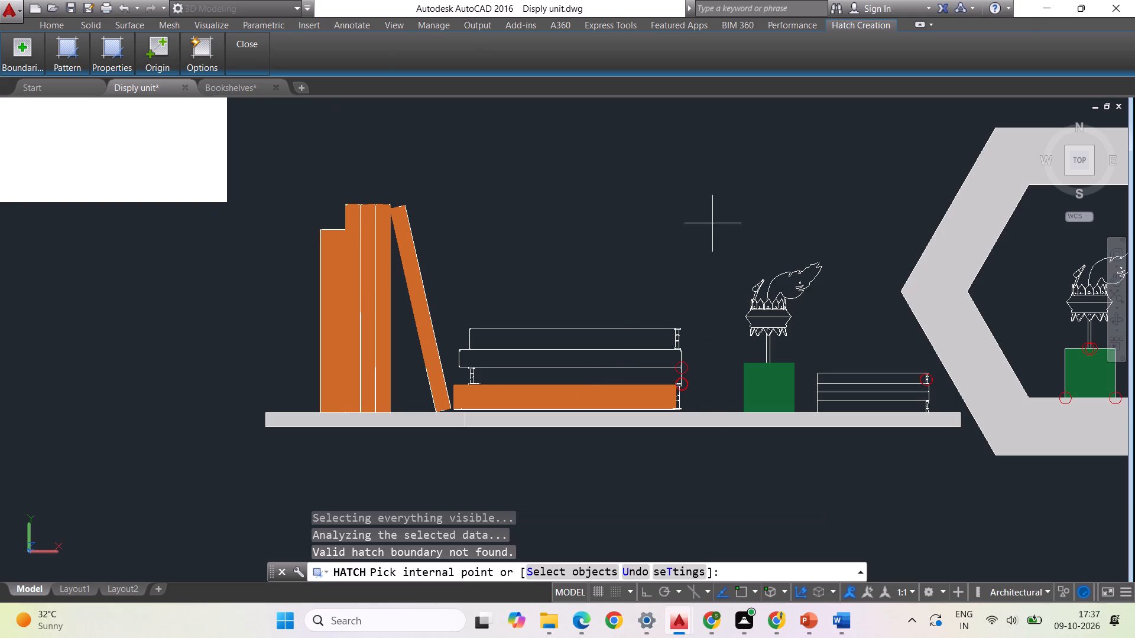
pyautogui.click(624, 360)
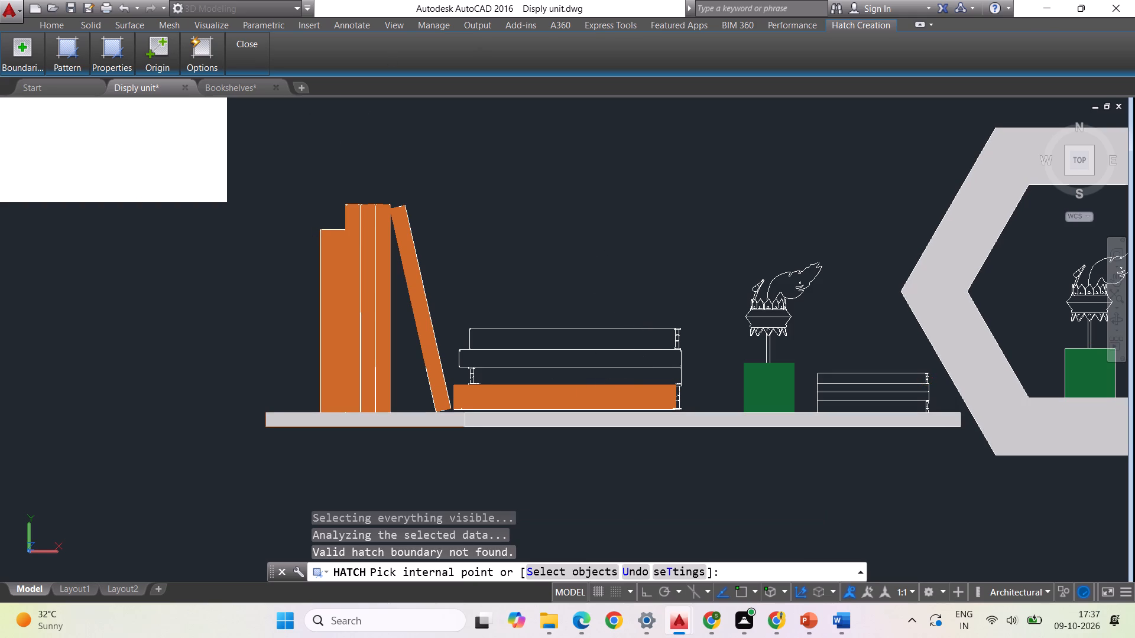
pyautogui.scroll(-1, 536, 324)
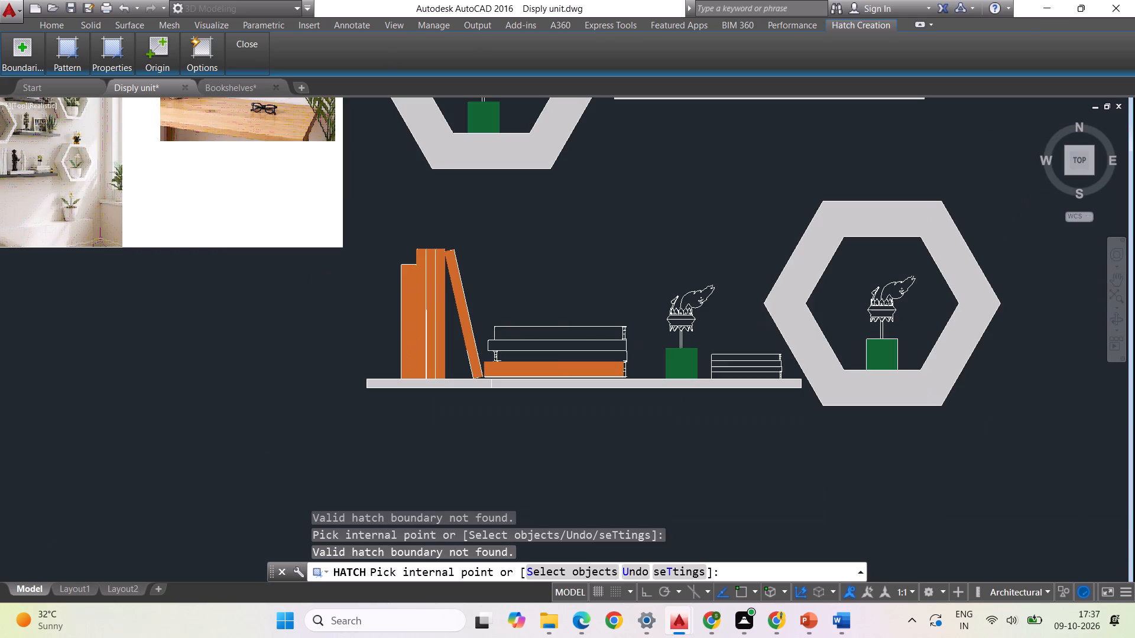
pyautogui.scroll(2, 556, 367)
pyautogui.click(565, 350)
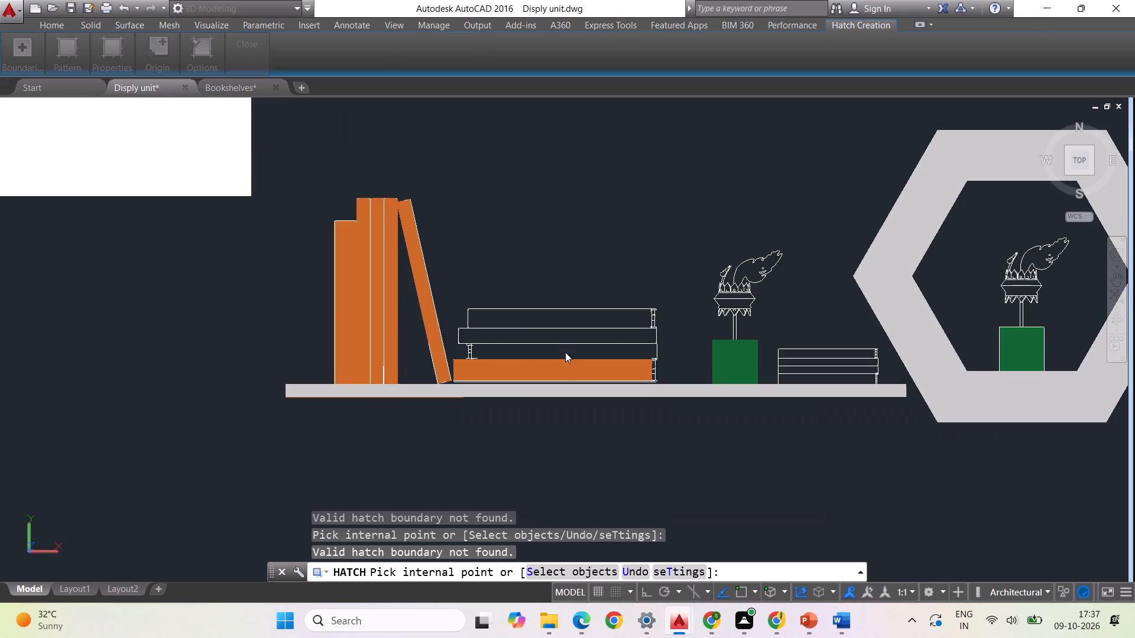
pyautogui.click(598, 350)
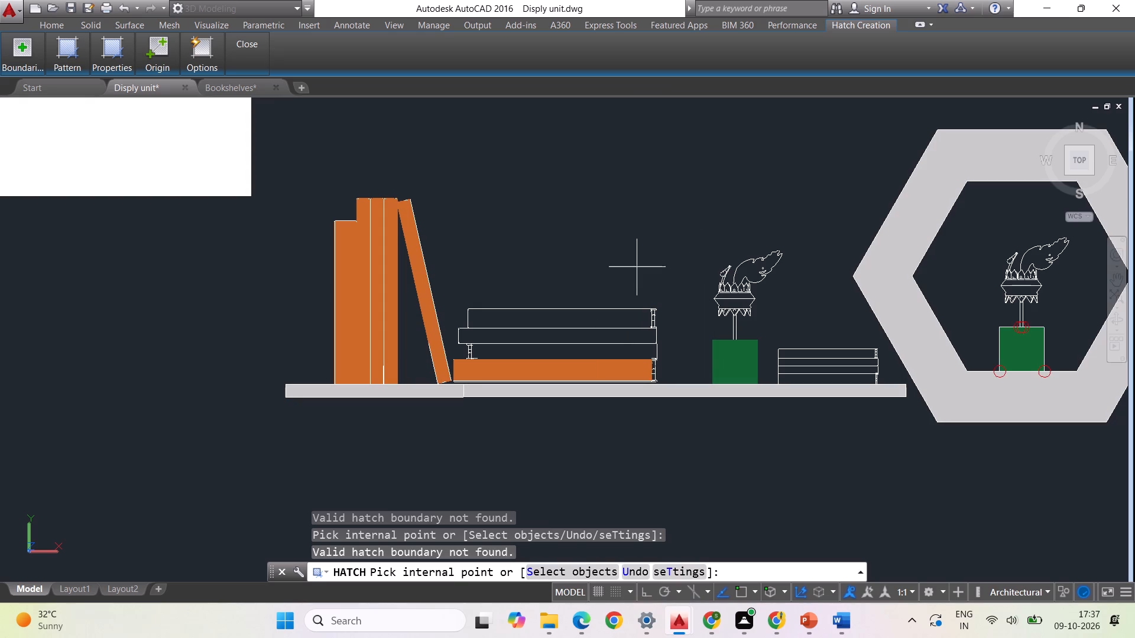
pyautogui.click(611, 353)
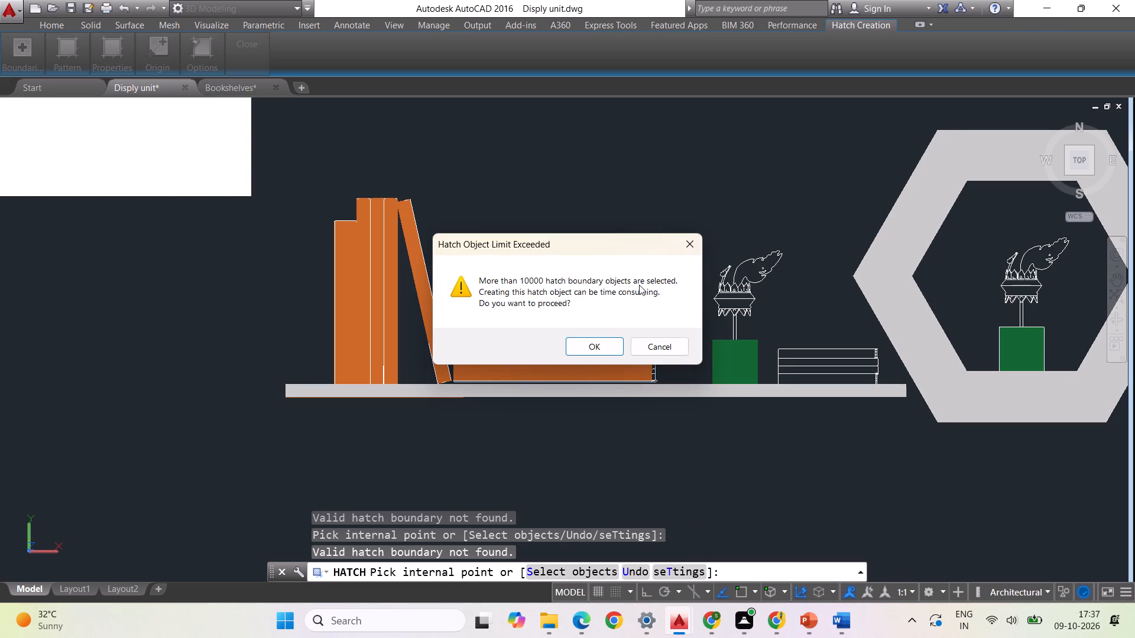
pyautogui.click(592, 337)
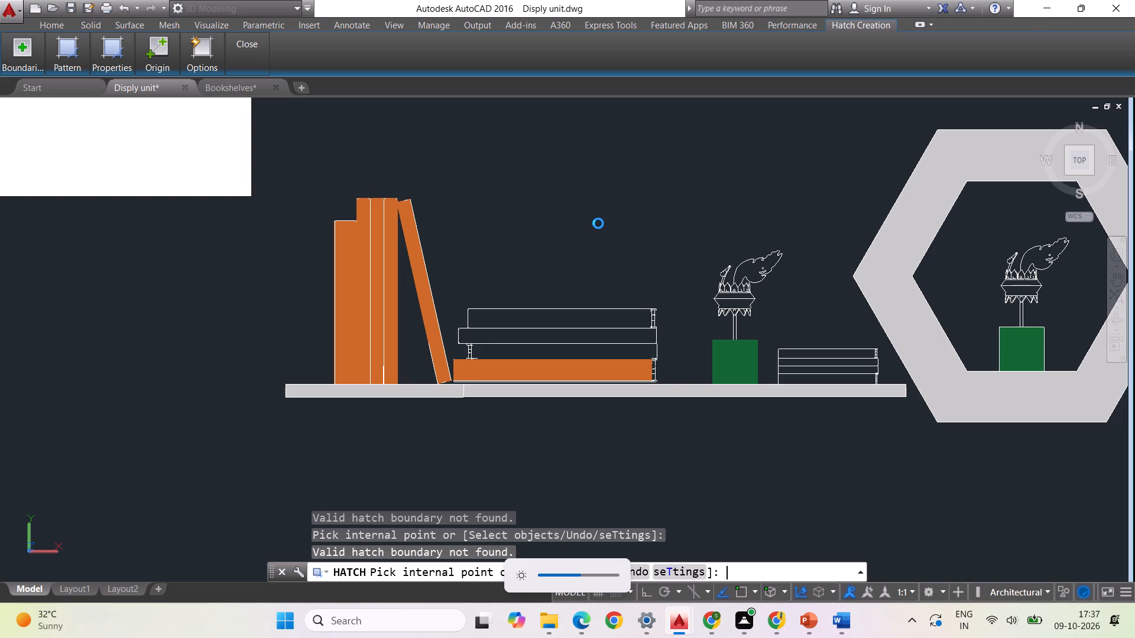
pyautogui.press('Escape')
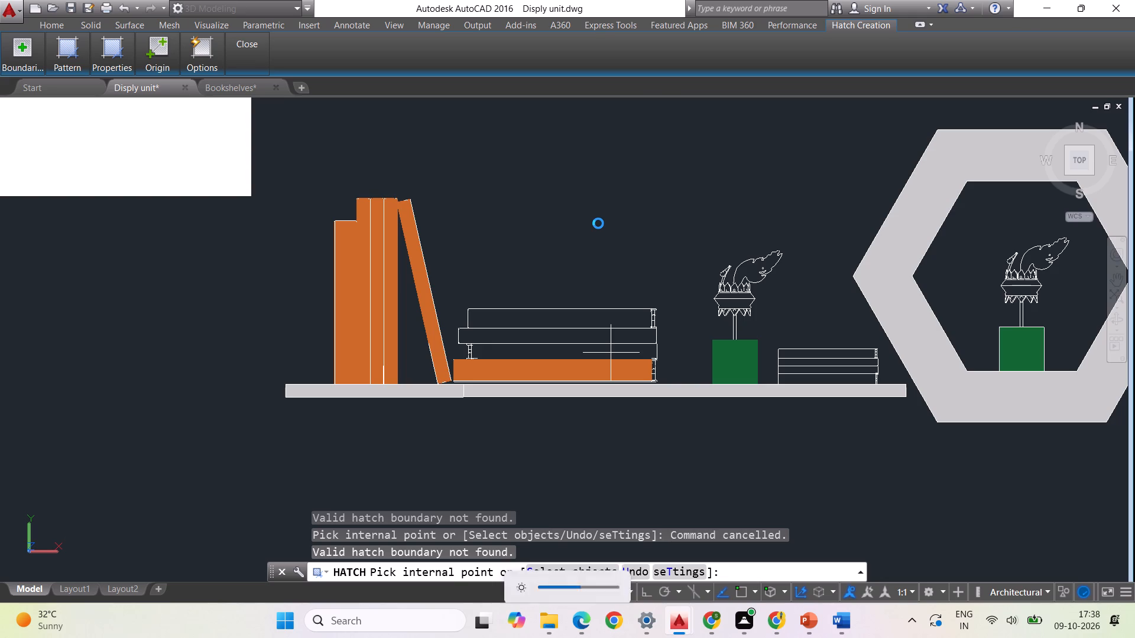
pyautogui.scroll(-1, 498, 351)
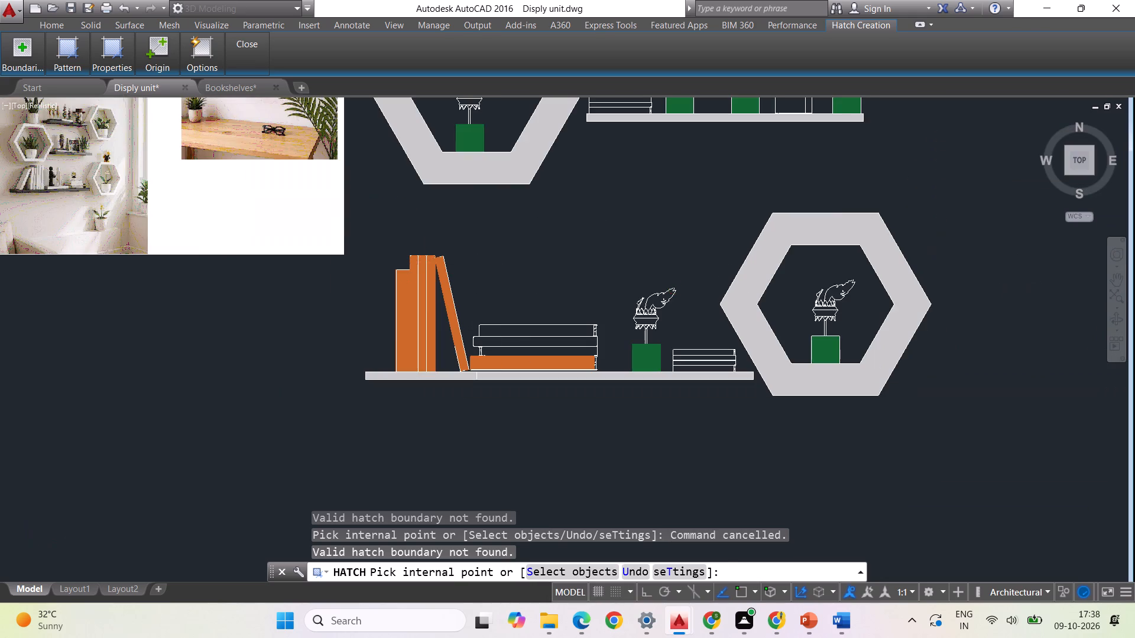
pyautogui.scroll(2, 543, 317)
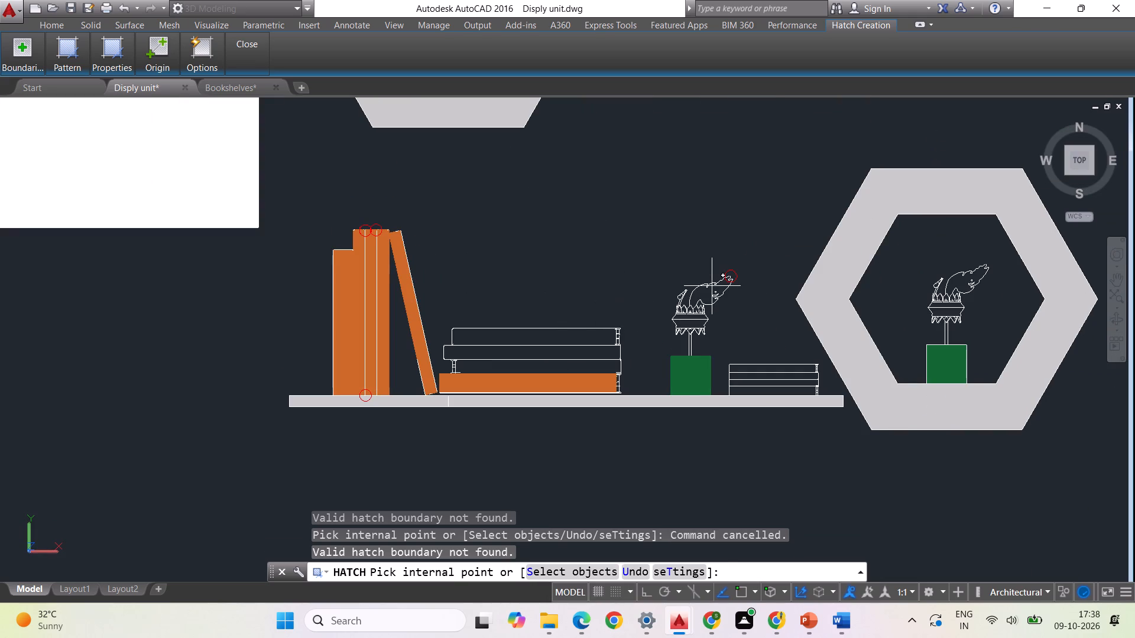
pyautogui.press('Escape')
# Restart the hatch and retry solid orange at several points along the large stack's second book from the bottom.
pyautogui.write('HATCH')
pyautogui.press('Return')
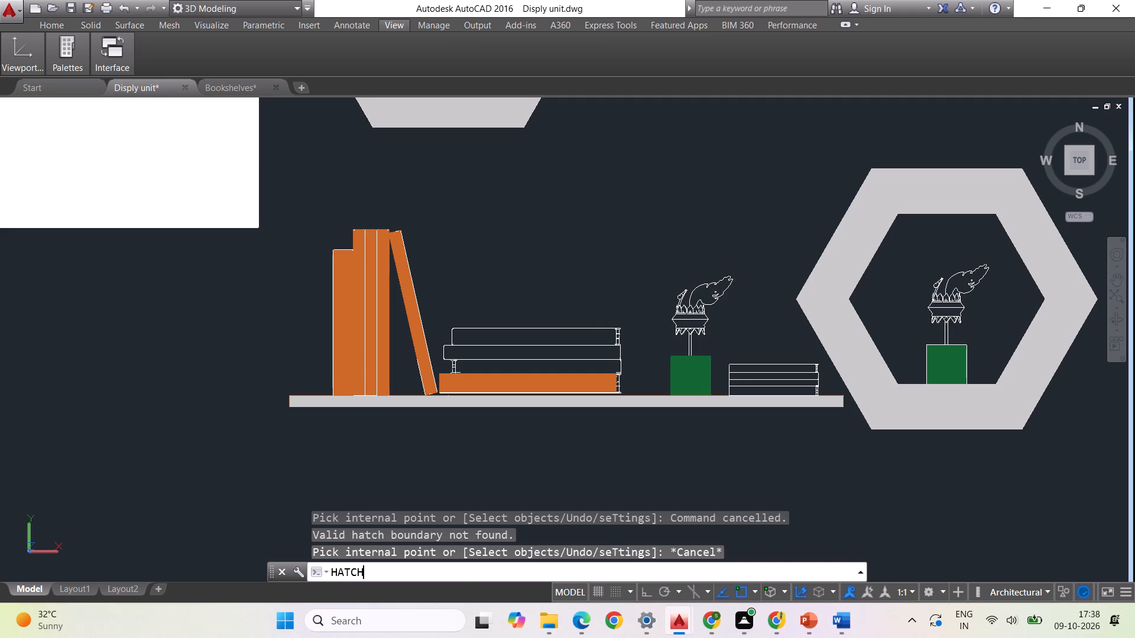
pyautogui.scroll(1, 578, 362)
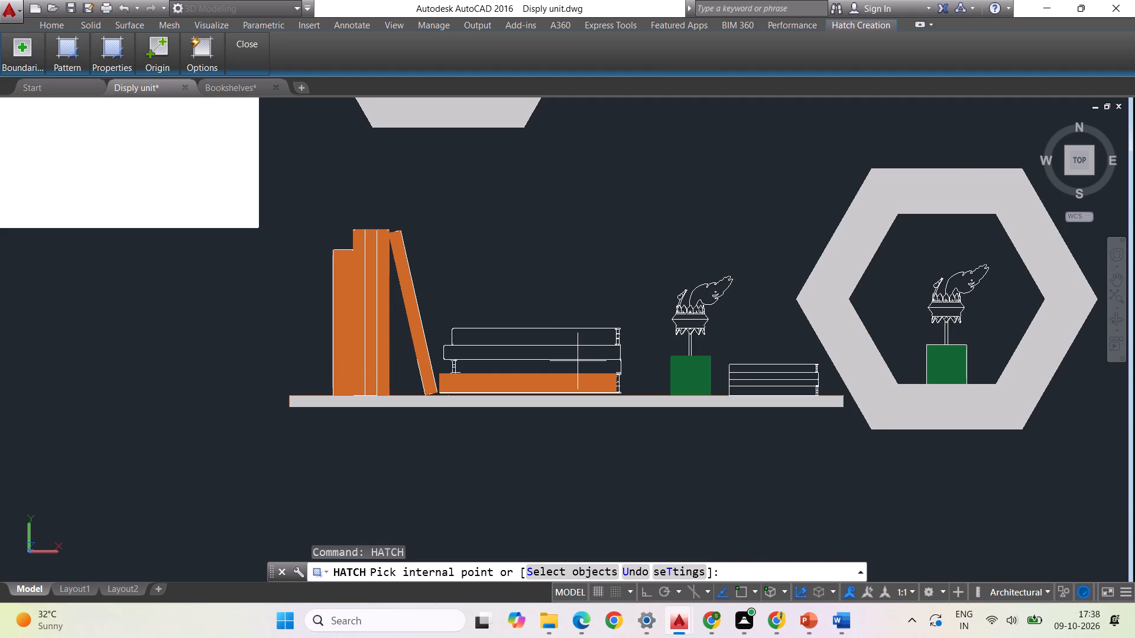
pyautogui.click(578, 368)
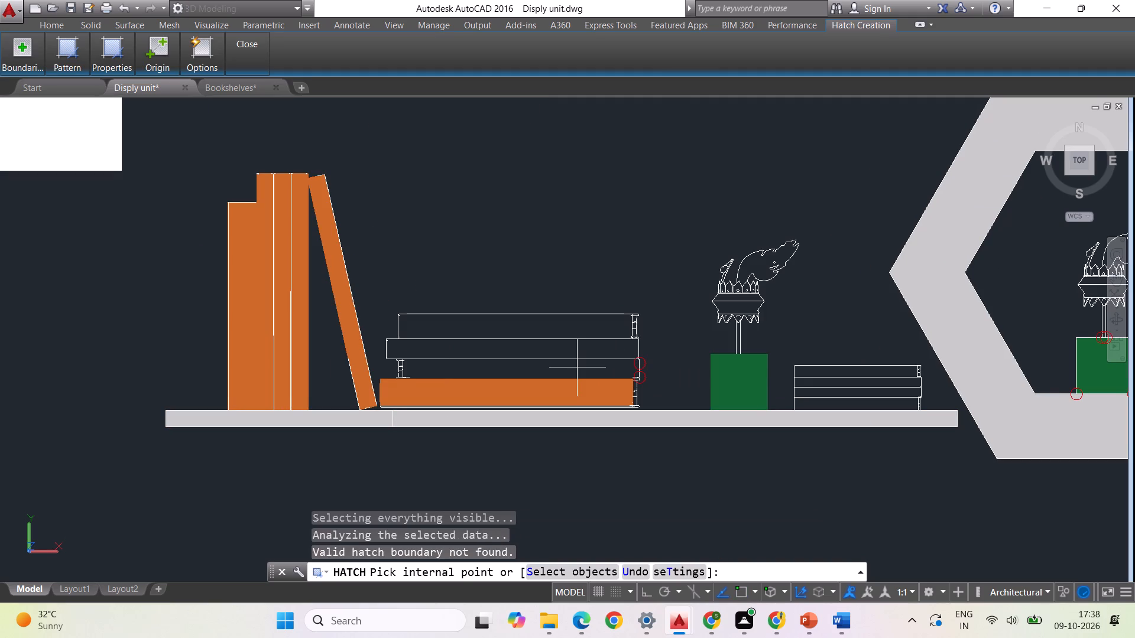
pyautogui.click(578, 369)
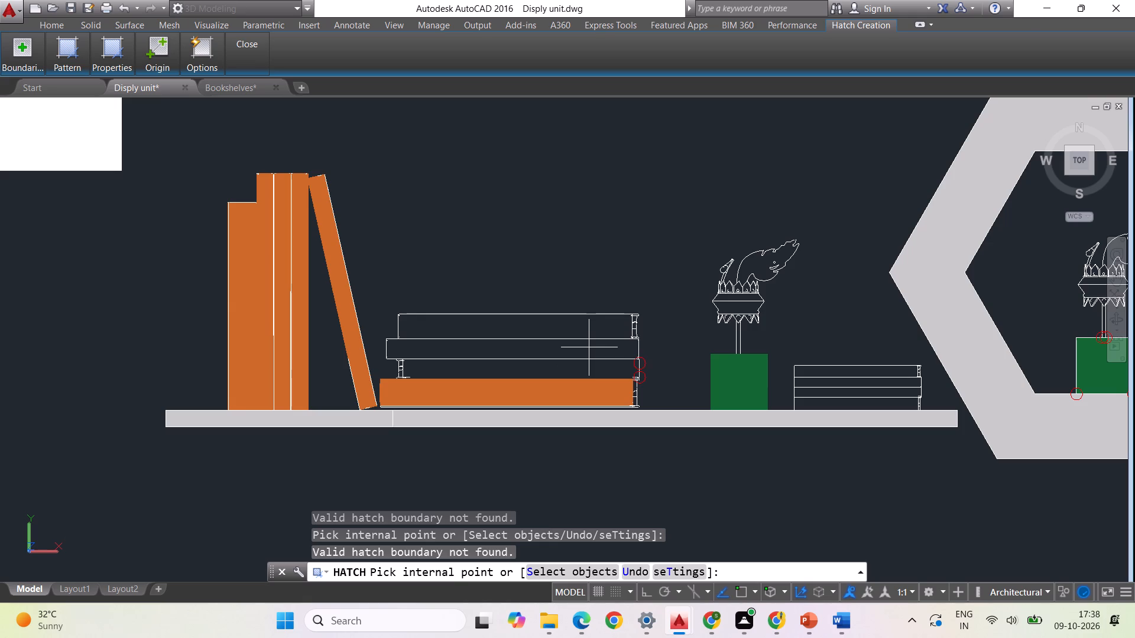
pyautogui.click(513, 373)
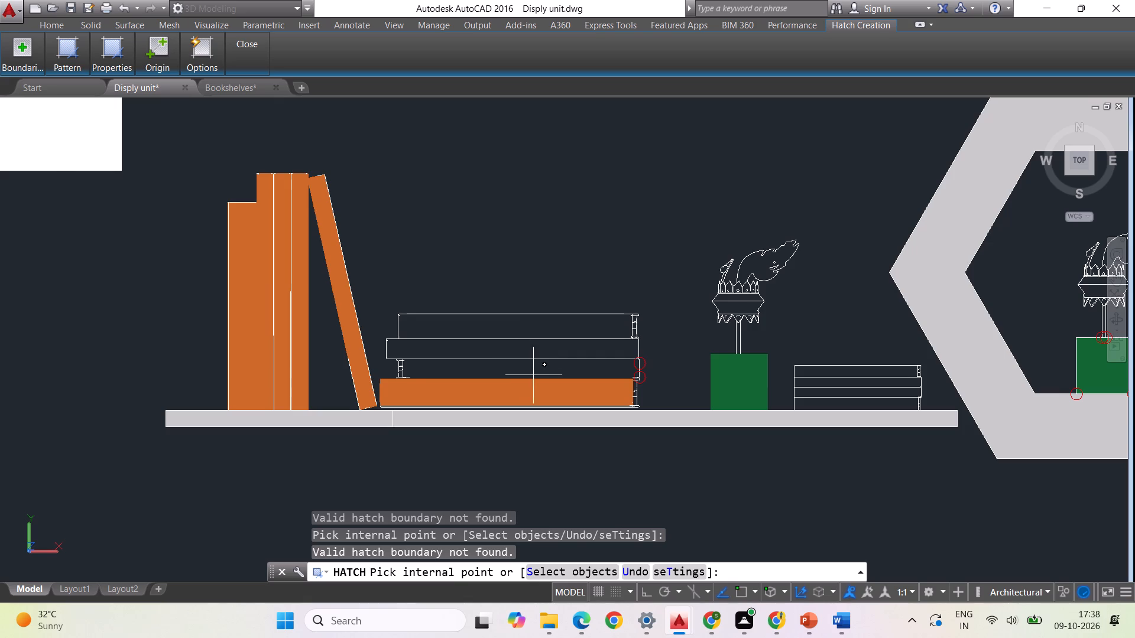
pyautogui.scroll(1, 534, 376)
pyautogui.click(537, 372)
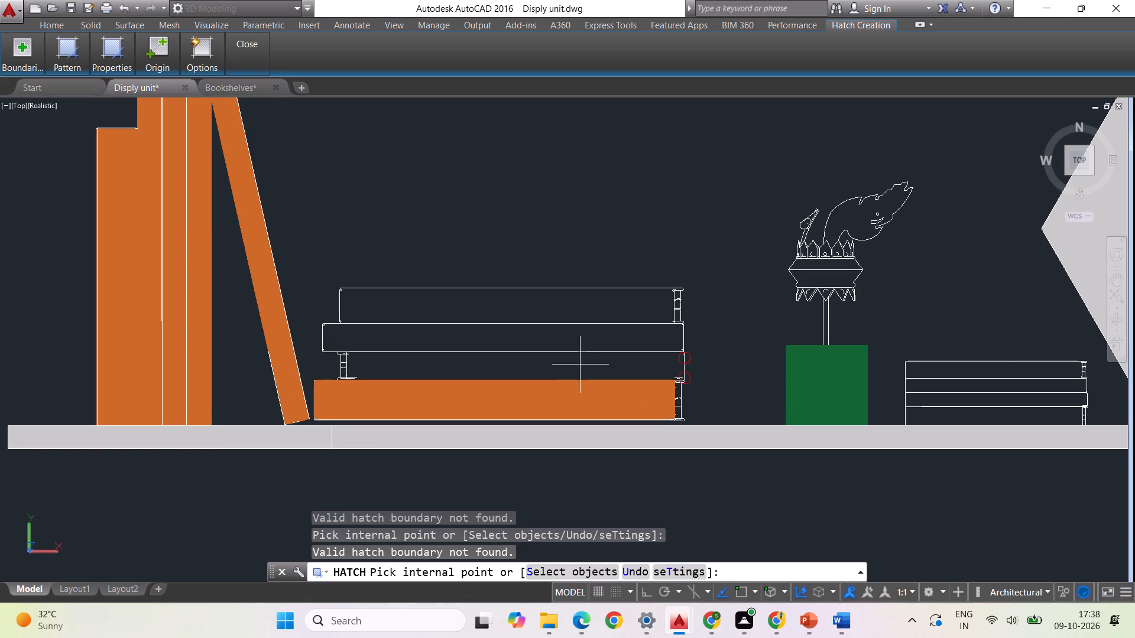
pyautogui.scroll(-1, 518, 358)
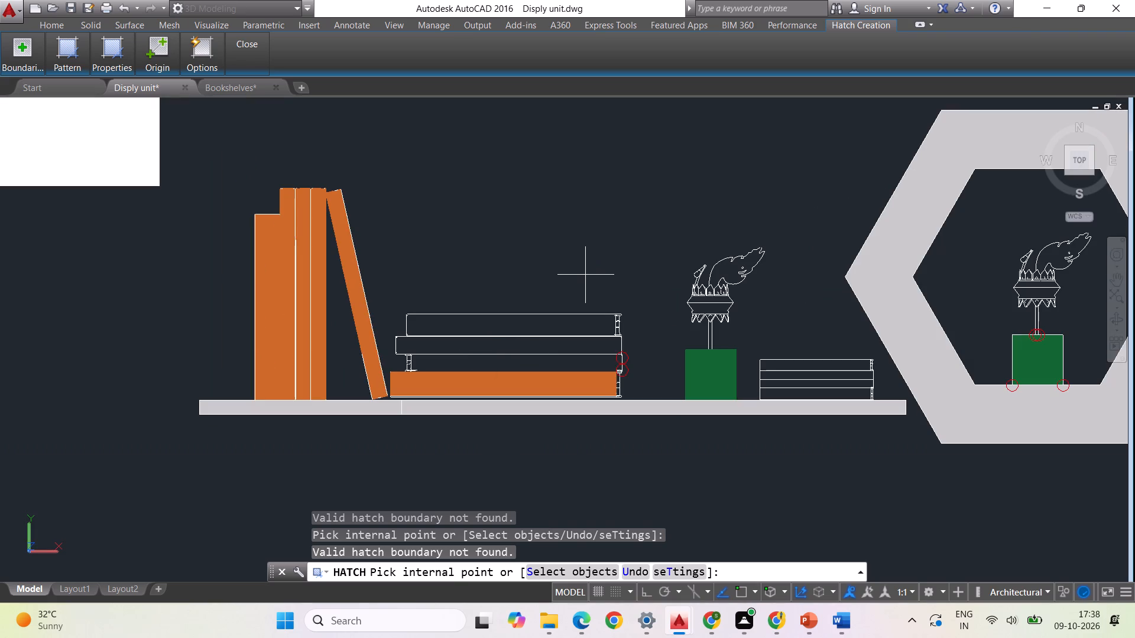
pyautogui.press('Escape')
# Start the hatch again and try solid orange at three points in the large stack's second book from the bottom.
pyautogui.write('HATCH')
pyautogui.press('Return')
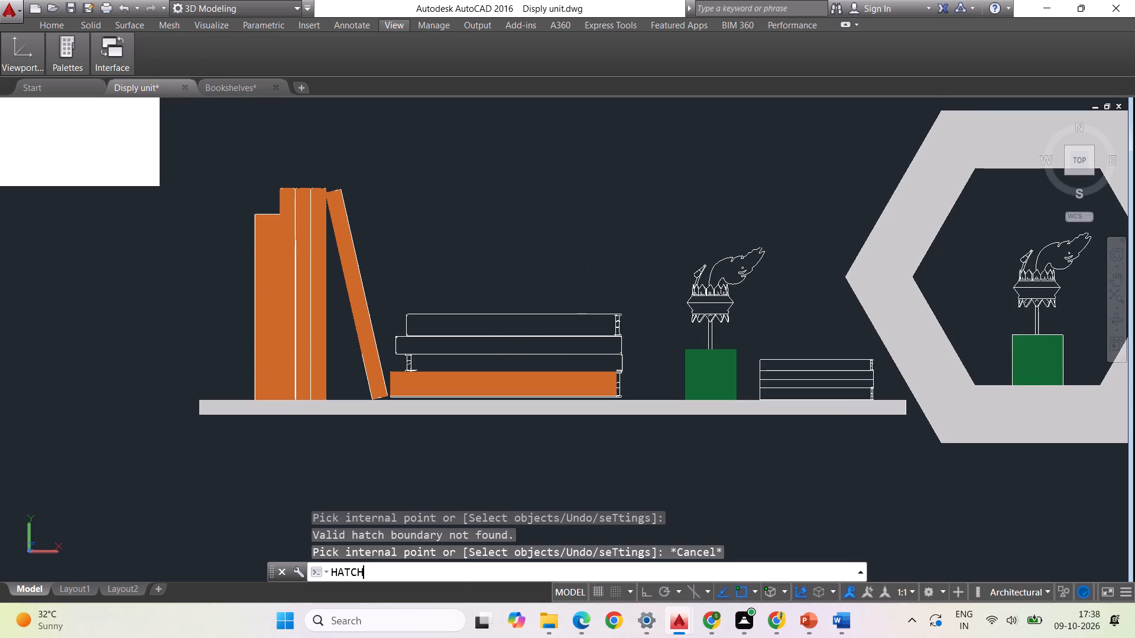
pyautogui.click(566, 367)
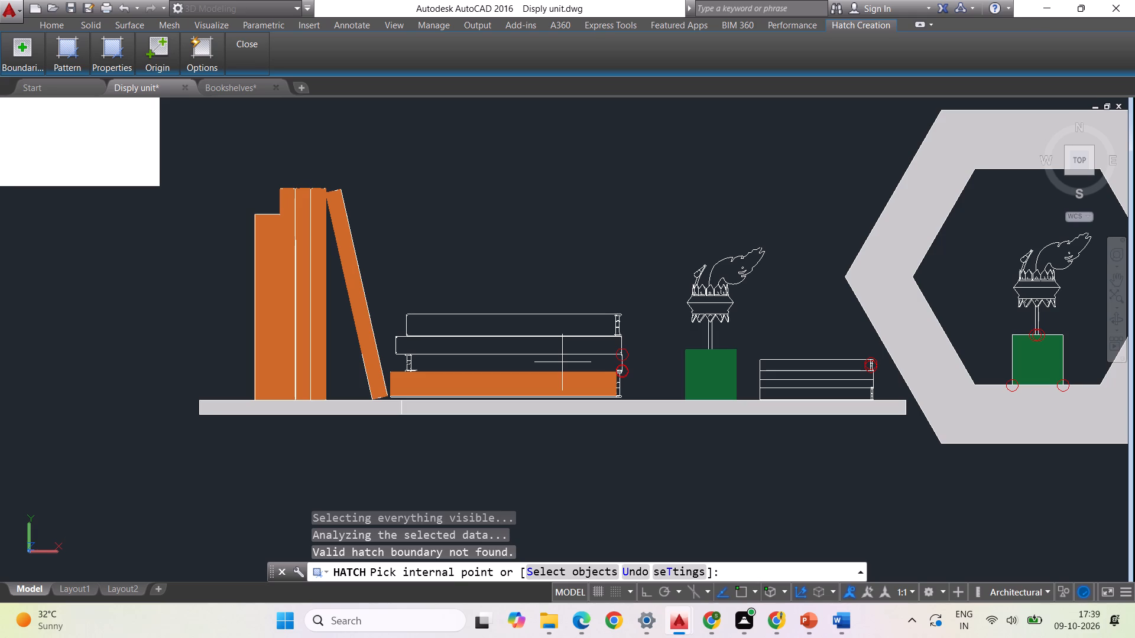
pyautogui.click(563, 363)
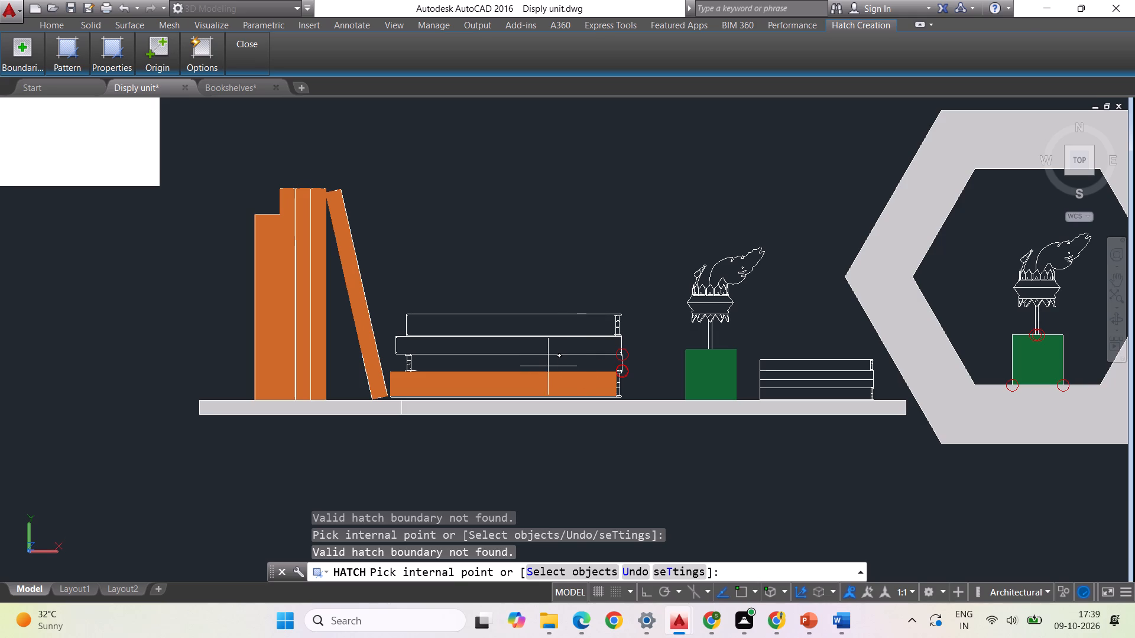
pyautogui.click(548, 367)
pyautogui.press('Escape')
# Apply the solid orange hatch inside the large stack's second book from the bottom, working from a closer view.
pyautogui.scroll(-1, 515, 376)
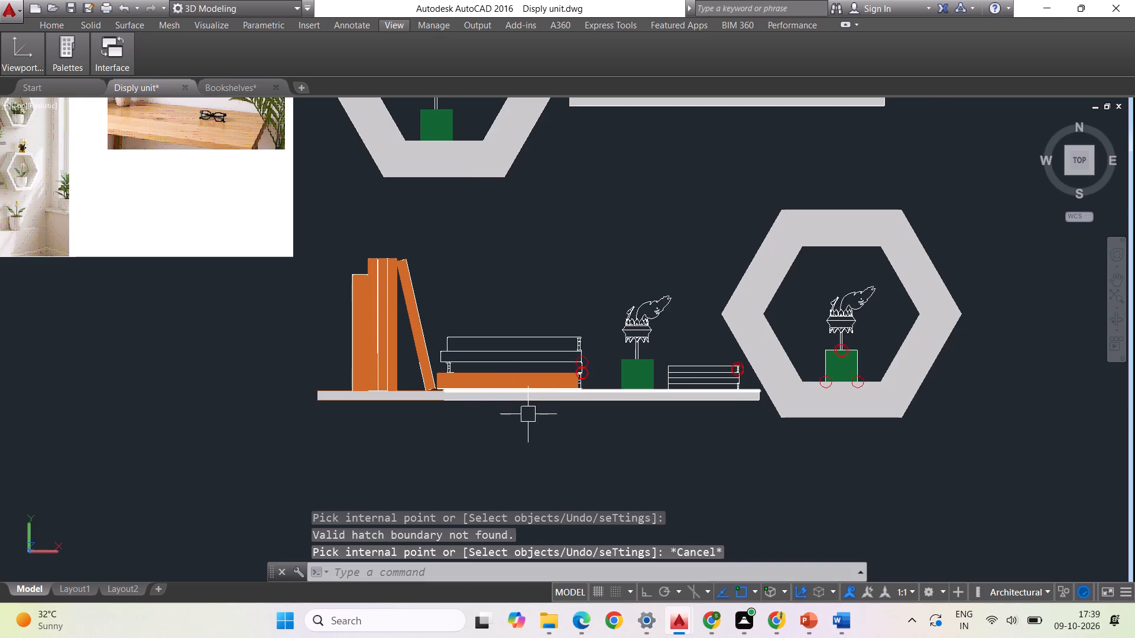
pyautogui.scroll(2, 423, 359)
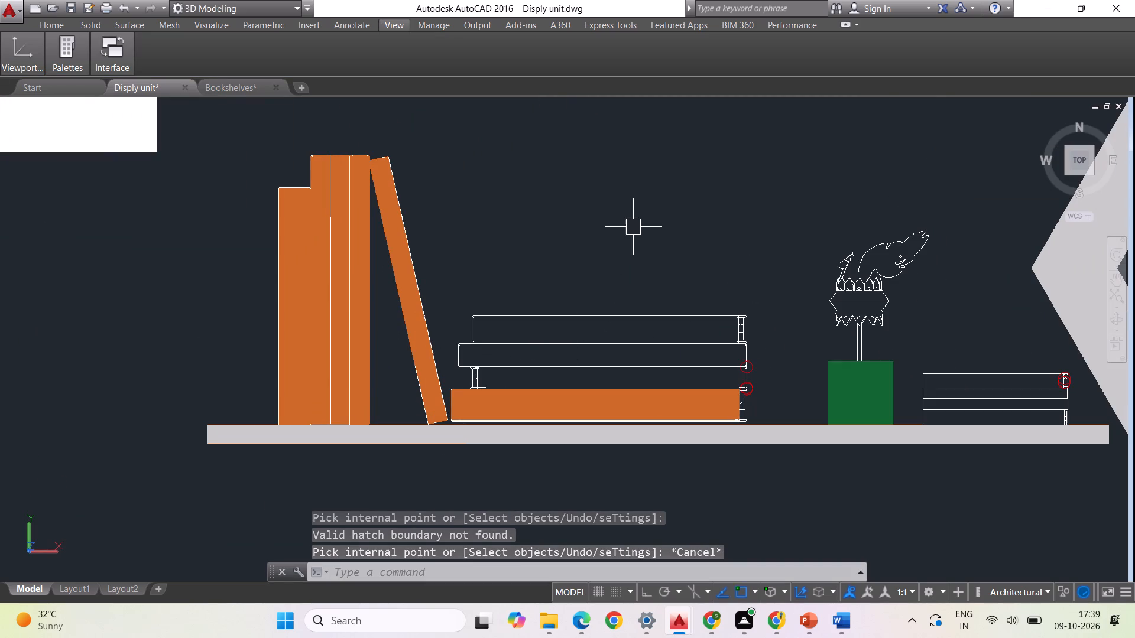
pyautogui.write('HATCH')
pyautogui.press('Return')
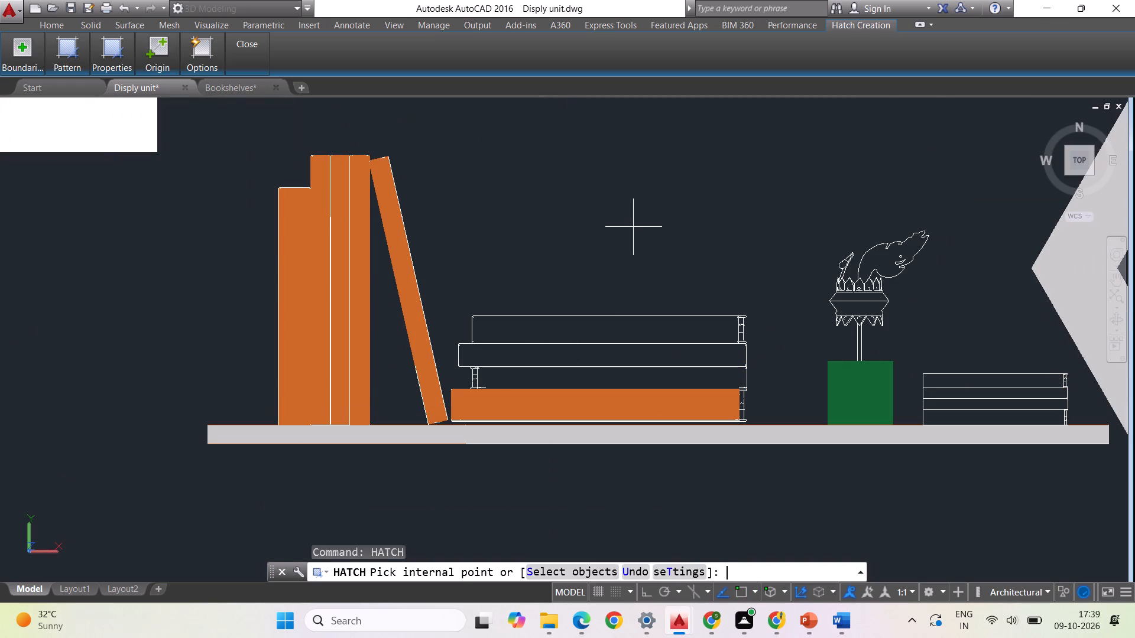
pyautogui.click(603, 385)
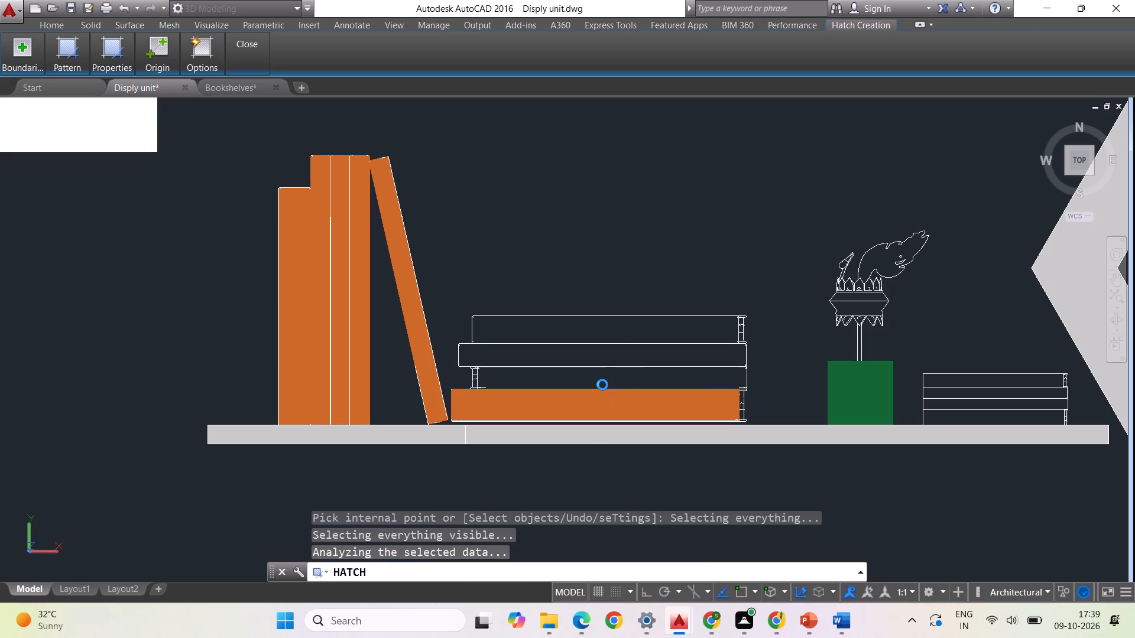
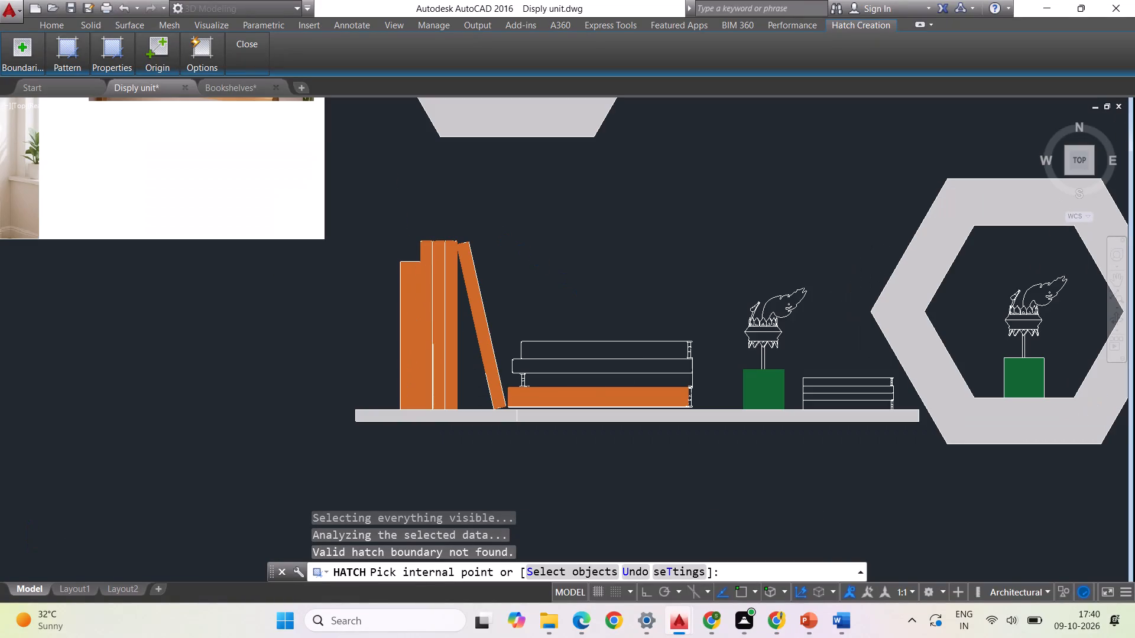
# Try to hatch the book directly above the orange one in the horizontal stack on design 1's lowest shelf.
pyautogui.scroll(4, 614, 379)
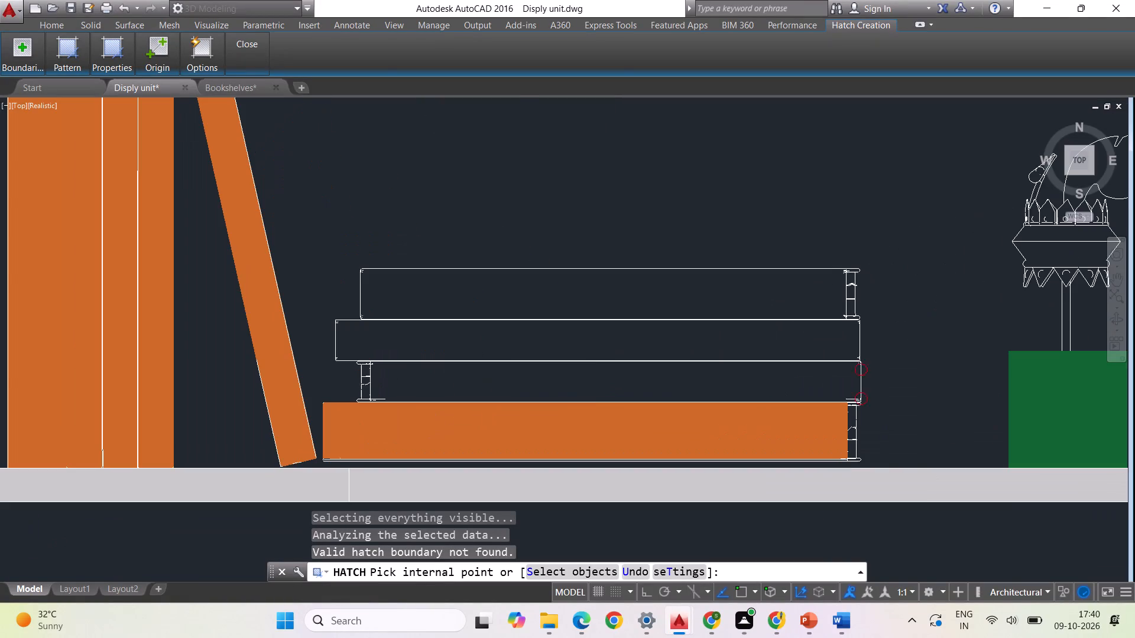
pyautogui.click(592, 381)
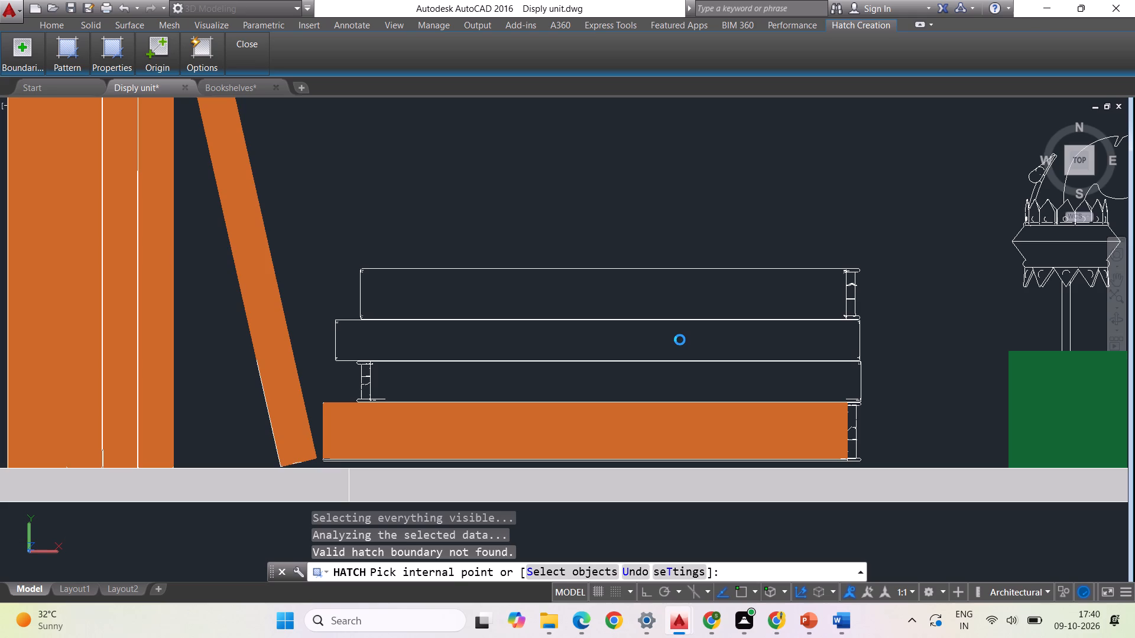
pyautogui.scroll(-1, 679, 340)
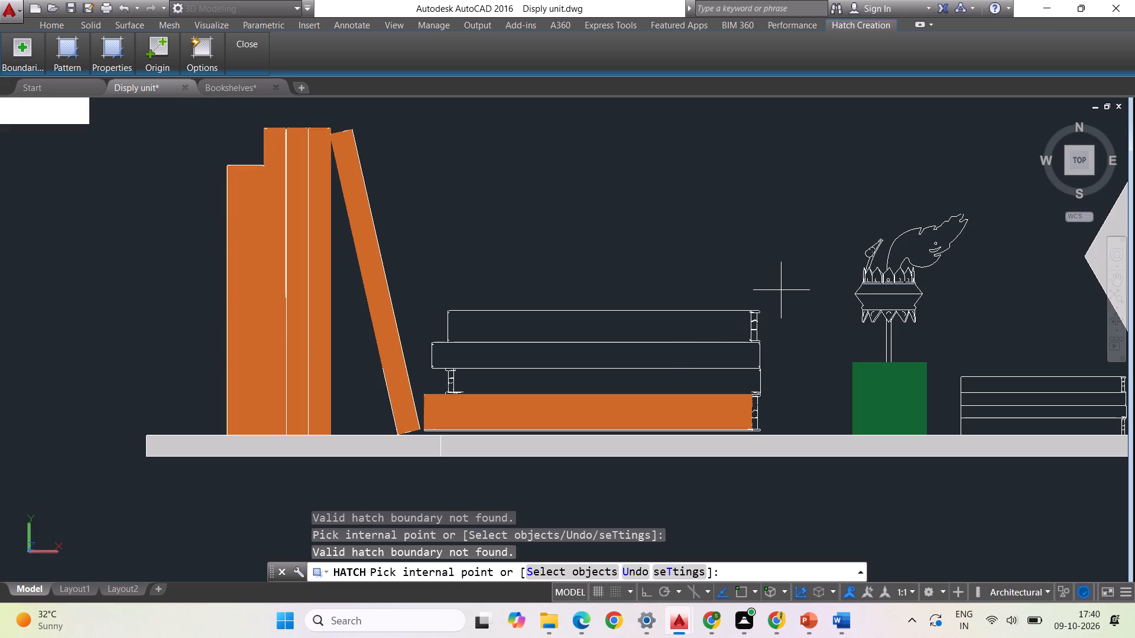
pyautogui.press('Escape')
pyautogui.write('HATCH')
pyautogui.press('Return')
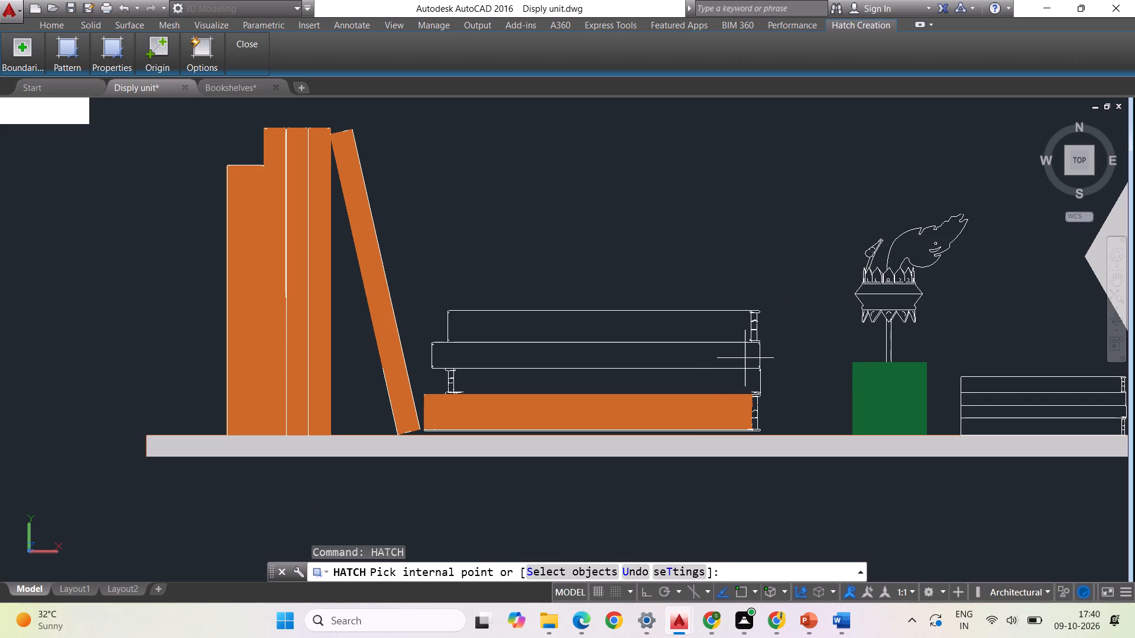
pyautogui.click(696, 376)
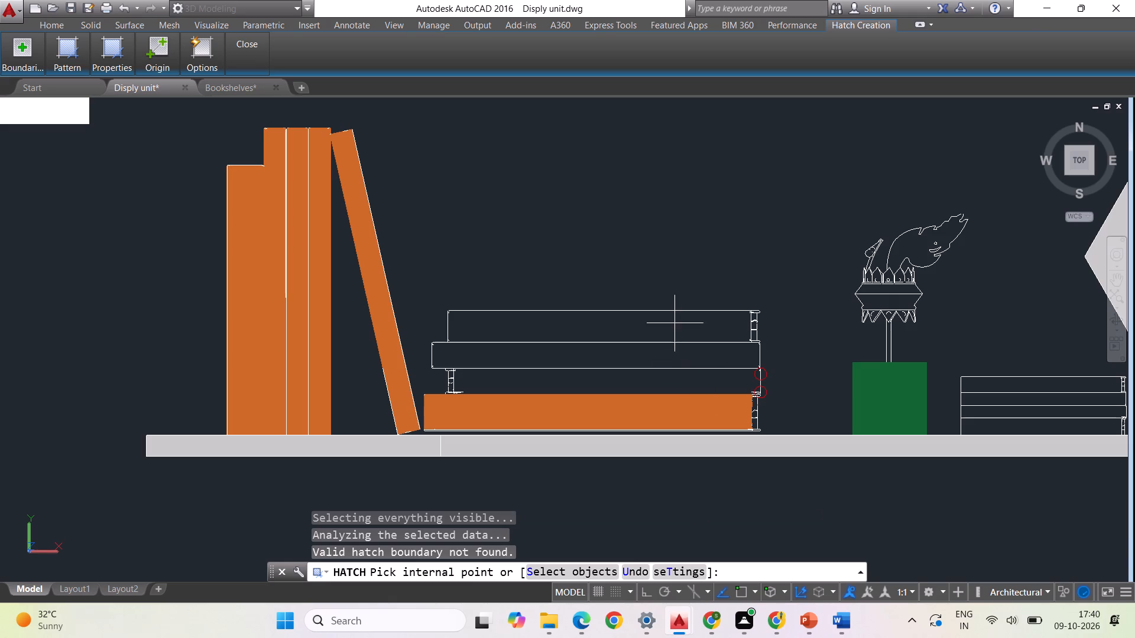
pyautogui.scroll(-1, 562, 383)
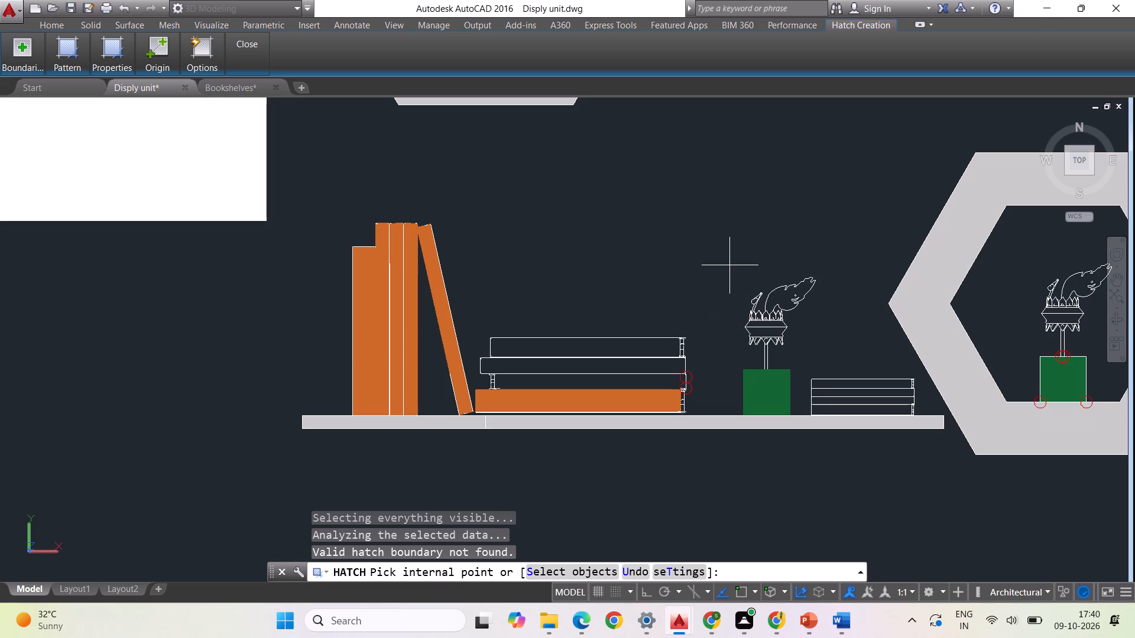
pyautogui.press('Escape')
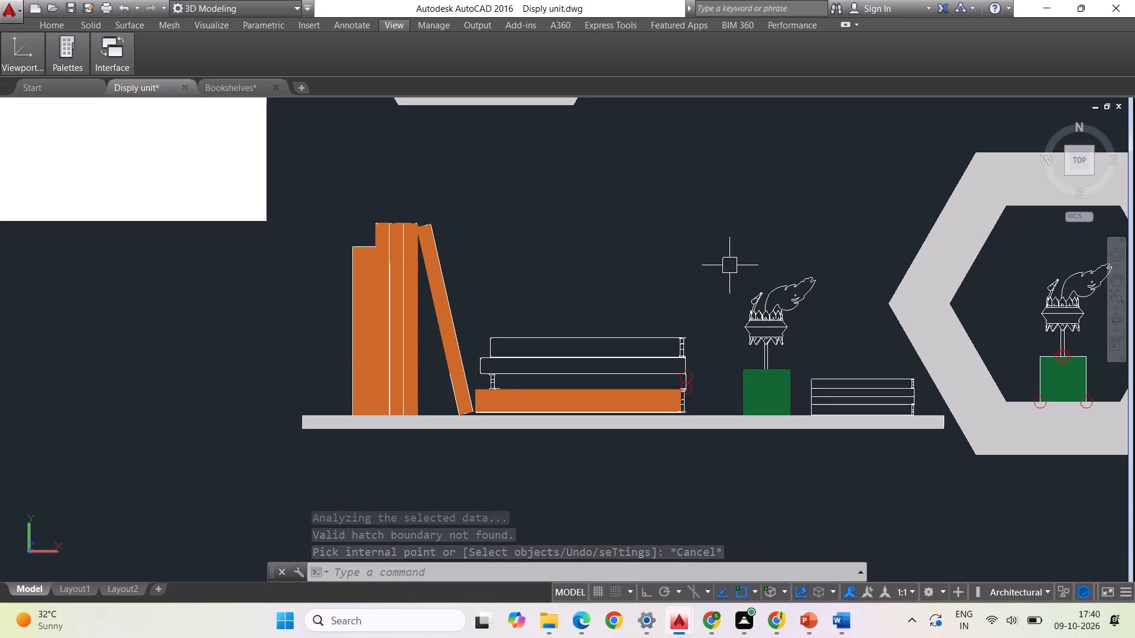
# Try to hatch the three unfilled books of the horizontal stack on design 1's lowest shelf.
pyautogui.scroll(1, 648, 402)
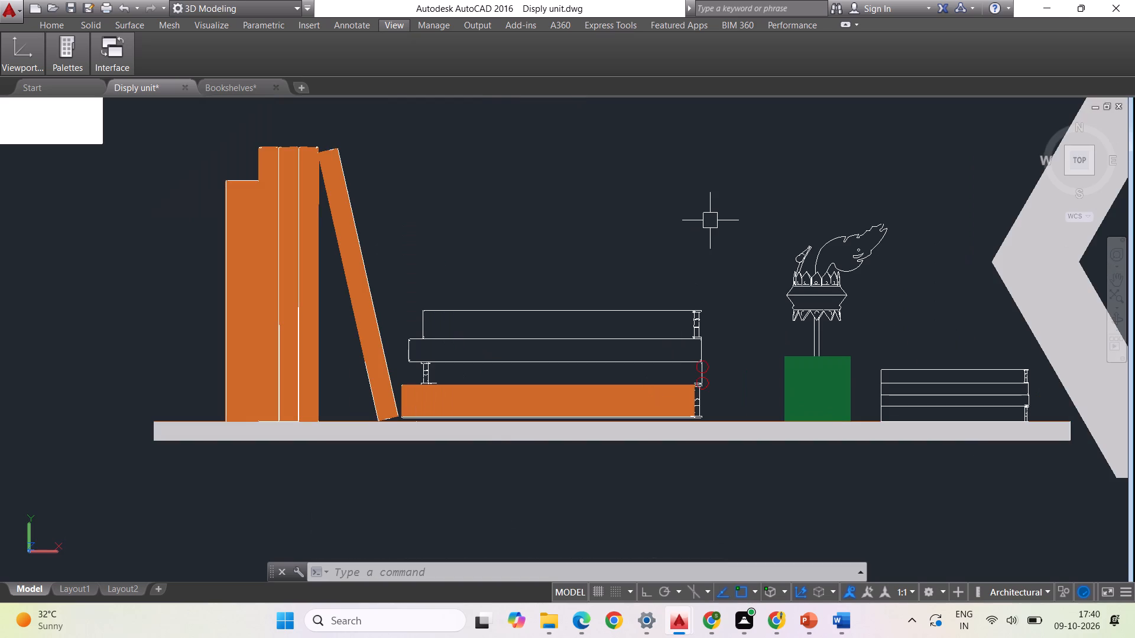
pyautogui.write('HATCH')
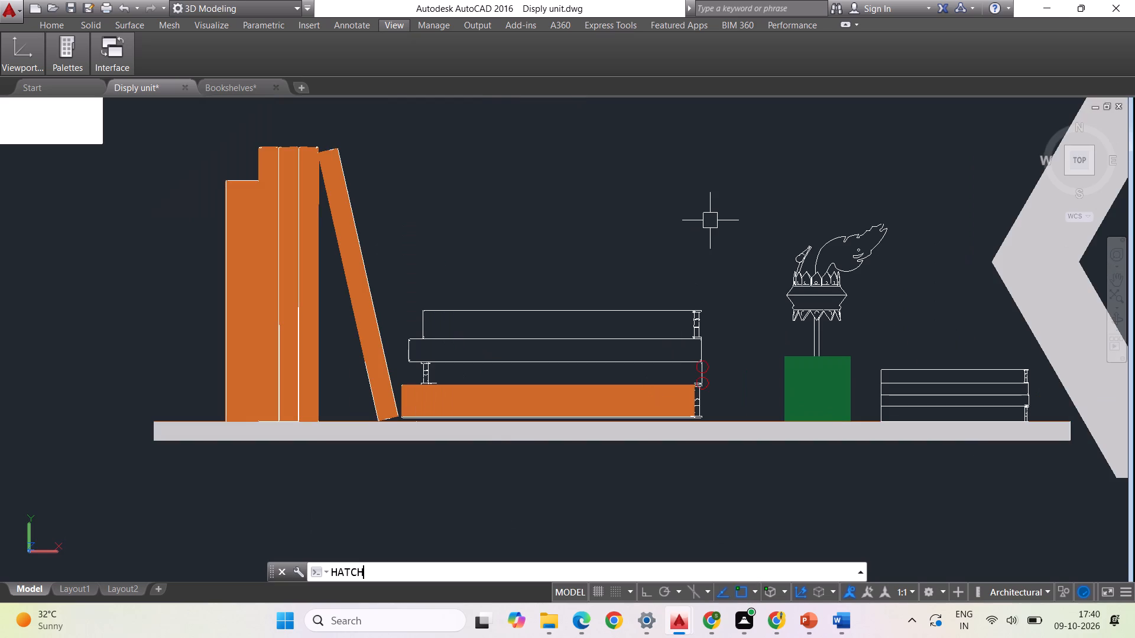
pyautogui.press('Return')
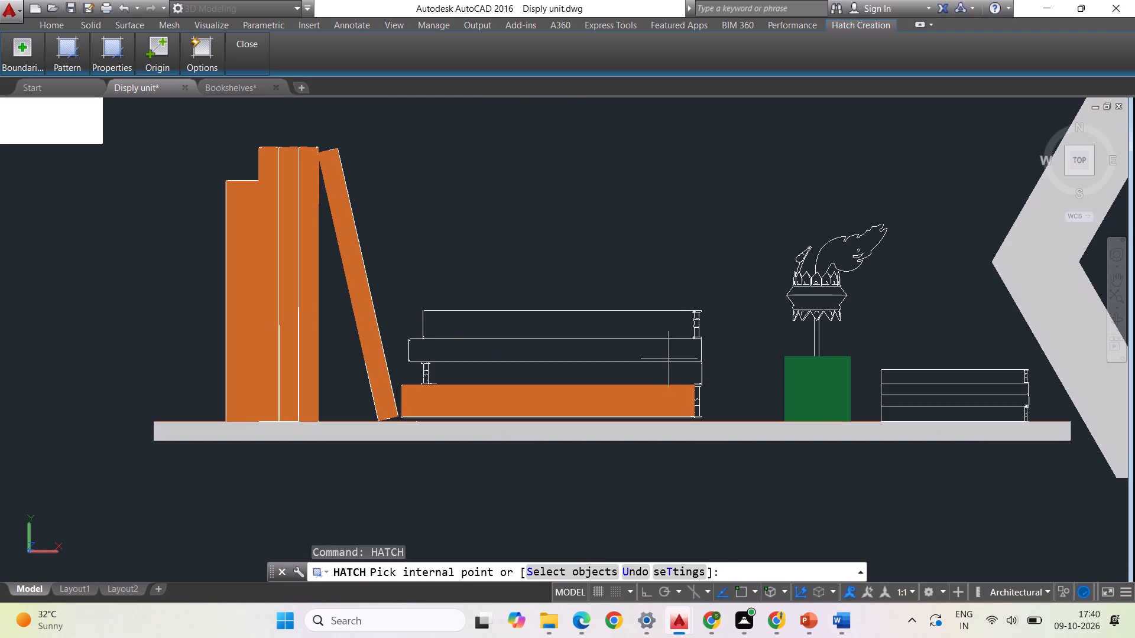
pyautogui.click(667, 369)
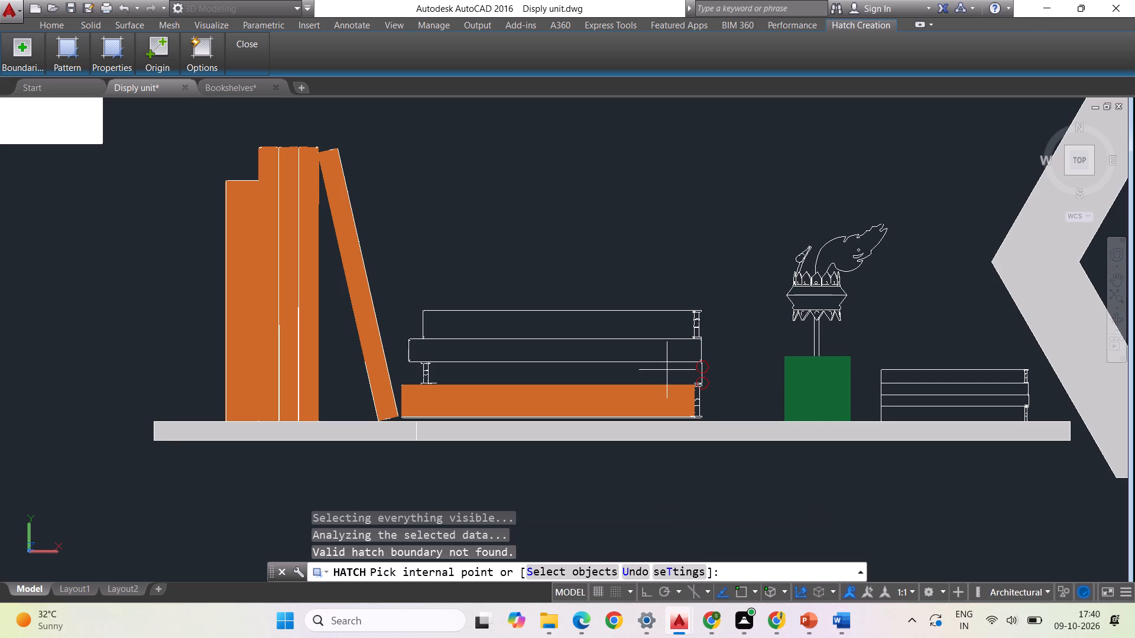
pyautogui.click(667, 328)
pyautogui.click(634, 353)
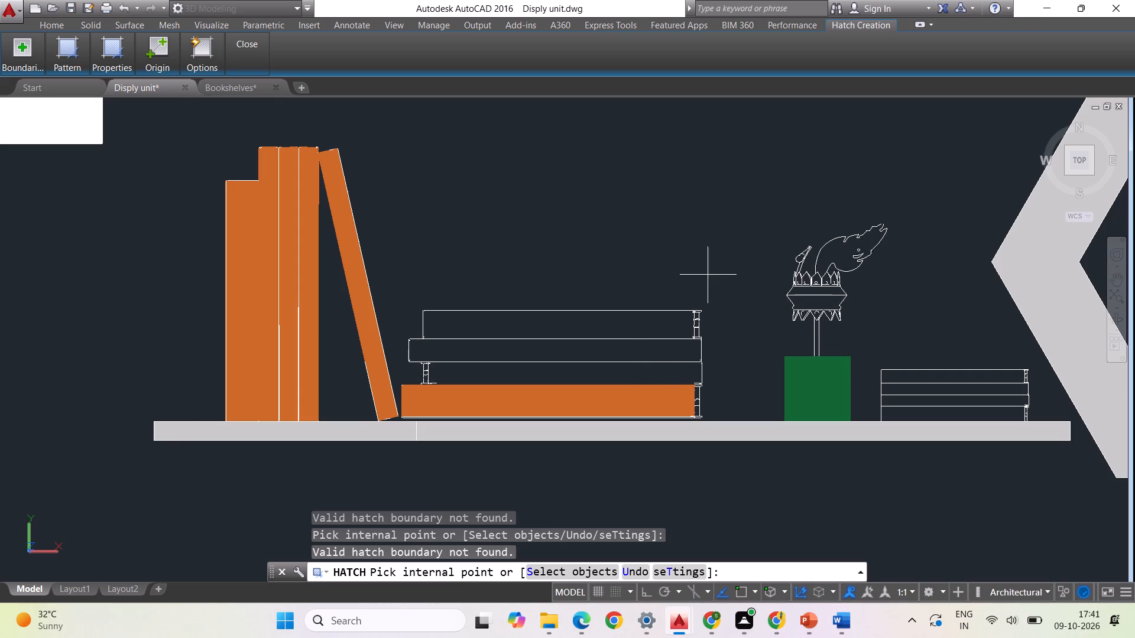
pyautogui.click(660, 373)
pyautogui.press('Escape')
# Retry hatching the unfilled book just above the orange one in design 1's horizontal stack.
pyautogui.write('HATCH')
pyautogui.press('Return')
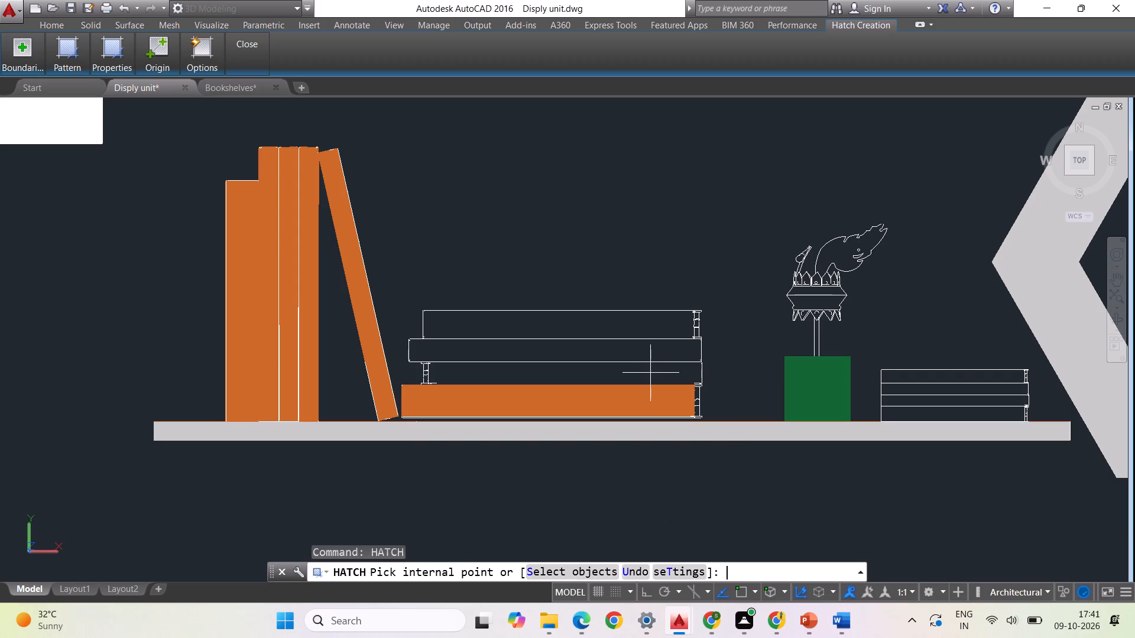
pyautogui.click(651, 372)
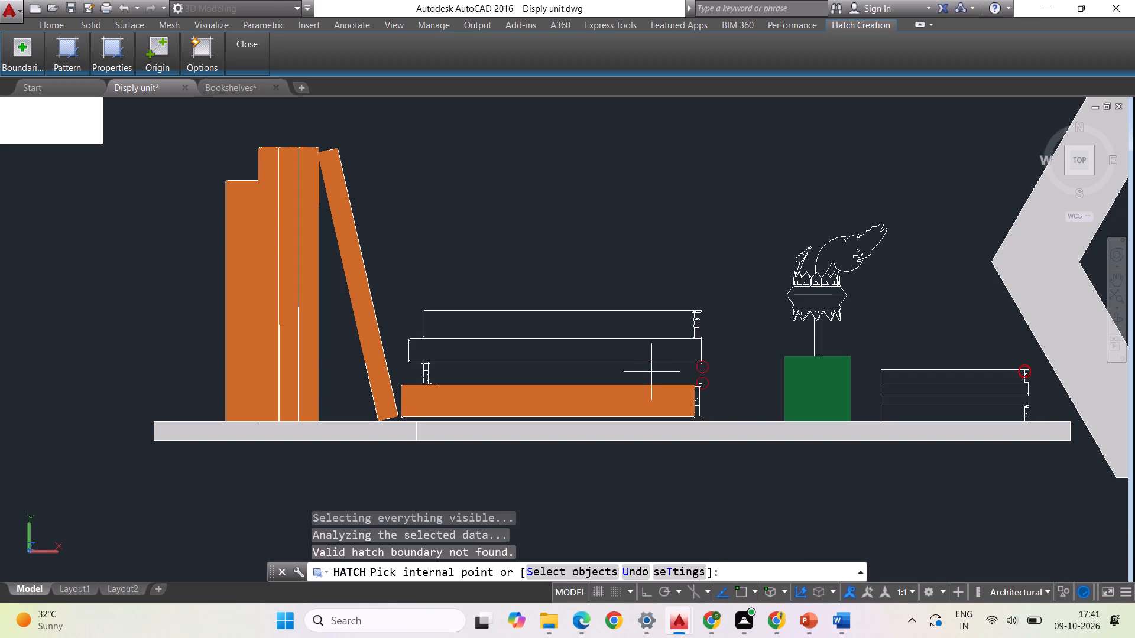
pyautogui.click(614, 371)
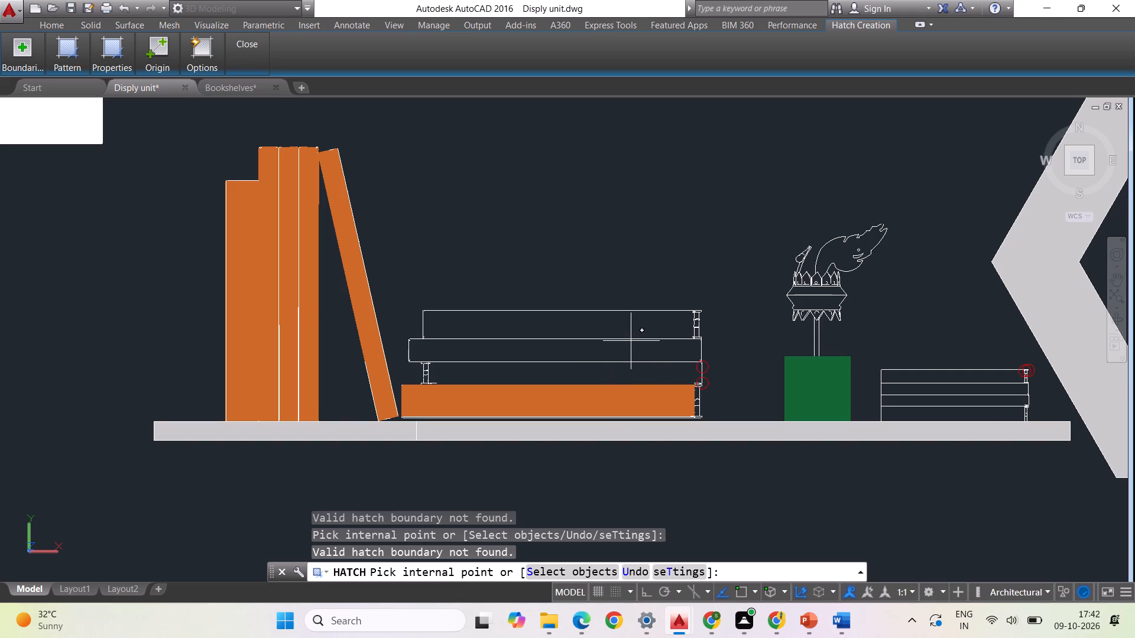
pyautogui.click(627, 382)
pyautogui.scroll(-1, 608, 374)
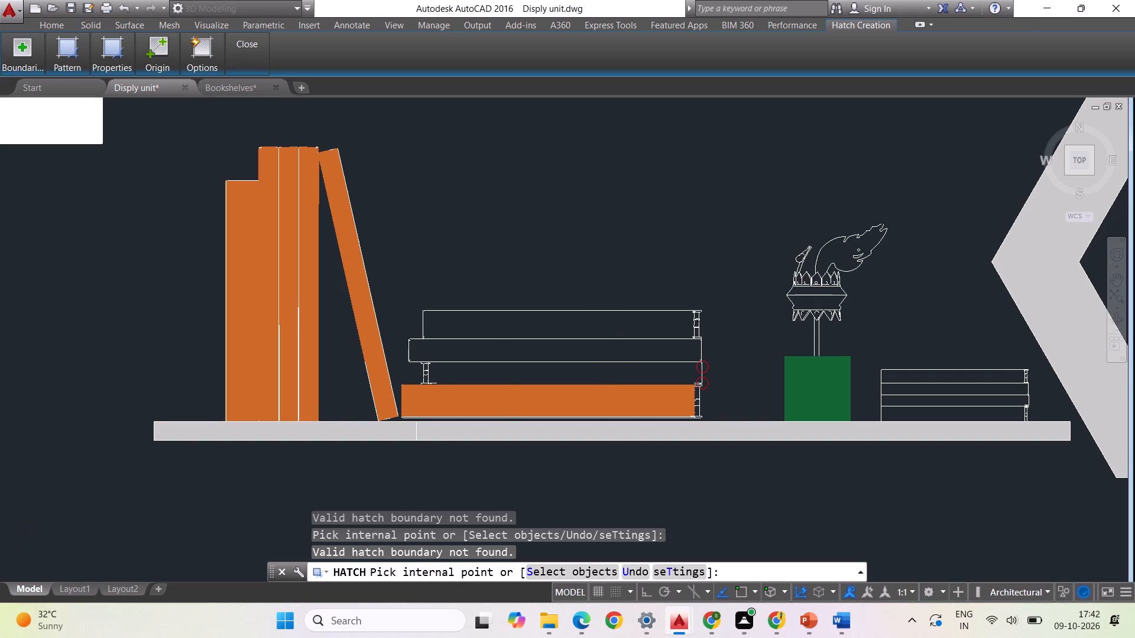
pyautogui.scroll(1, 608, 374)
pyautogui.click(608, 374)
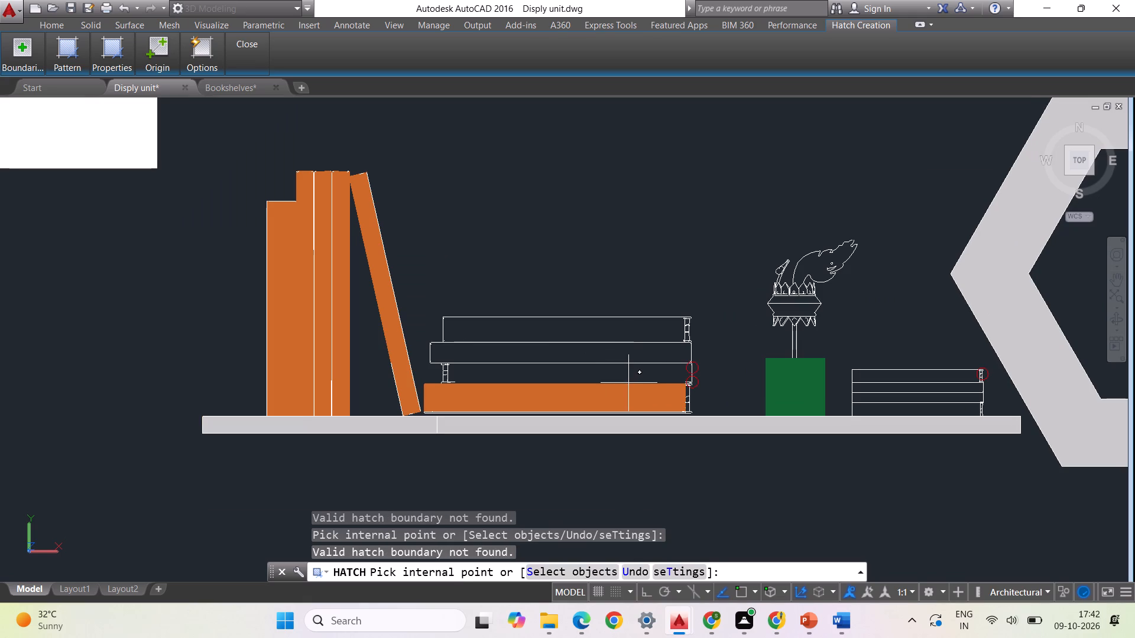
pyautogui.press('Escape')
# Delete the spare vase group, upright books, plant ornament and book stack lying beside design 1.
pyautogui.scroll(-3, 664, 228)
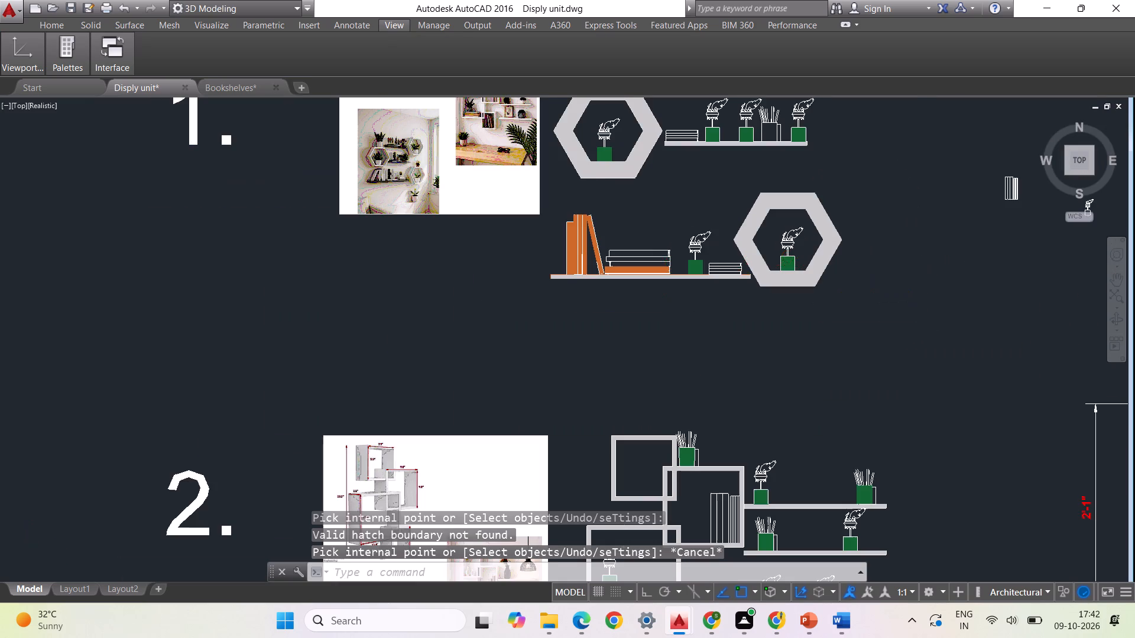
pyautogui.scroll(-1, 711, 364)
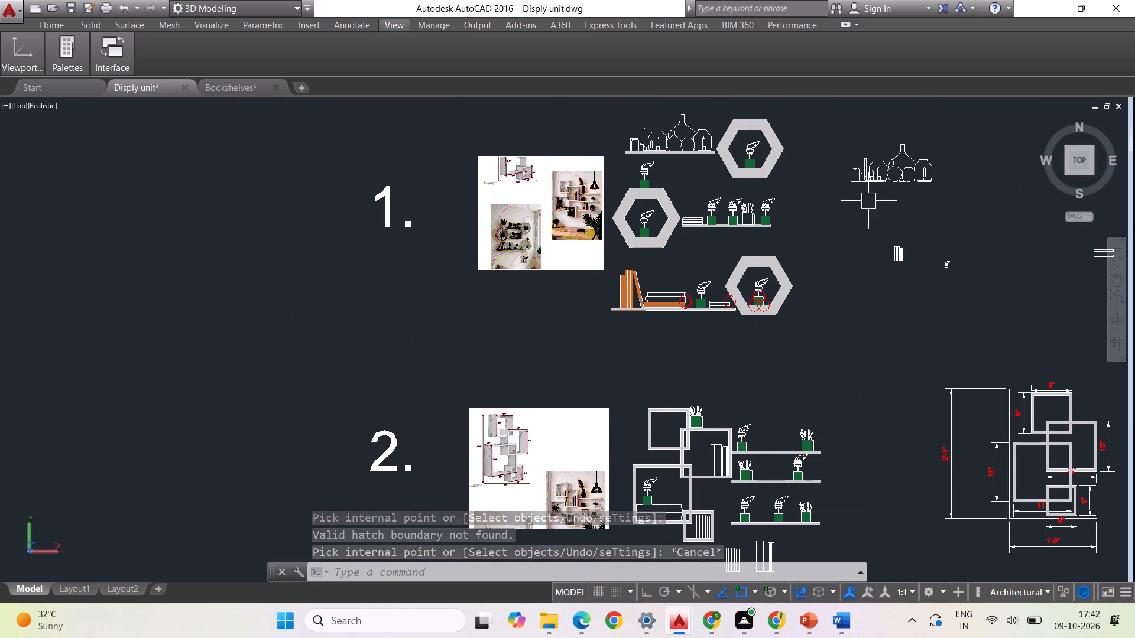
pyautogui.scroll(1, 800, 200)
pyautogui.scroll(-2, 701, 219)
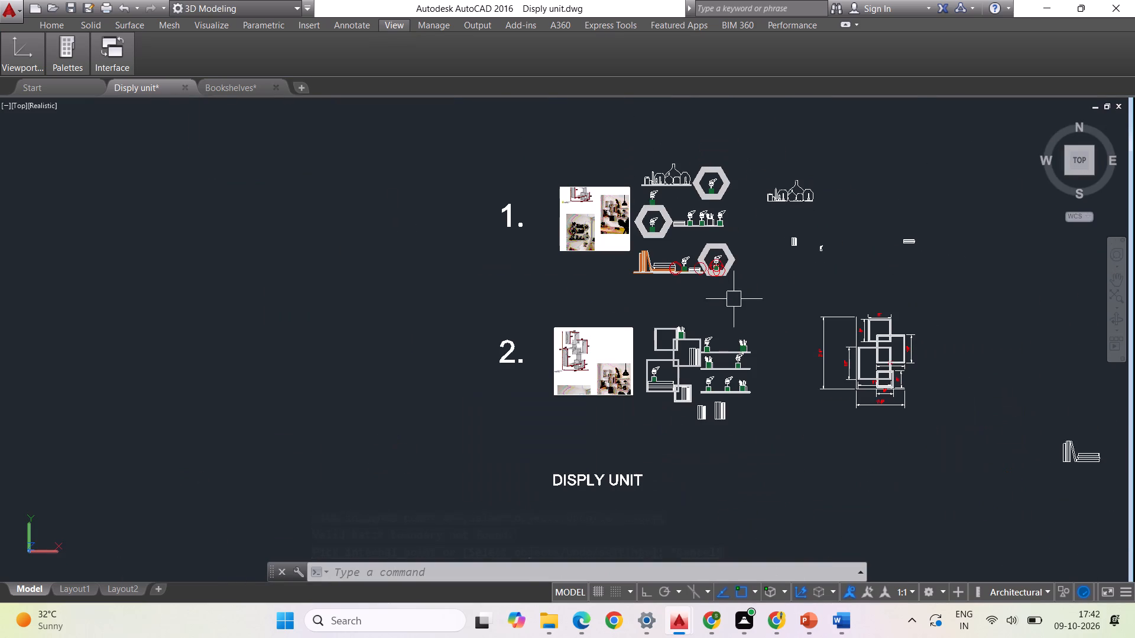
pyautogui.scroll(1, 800, 196)
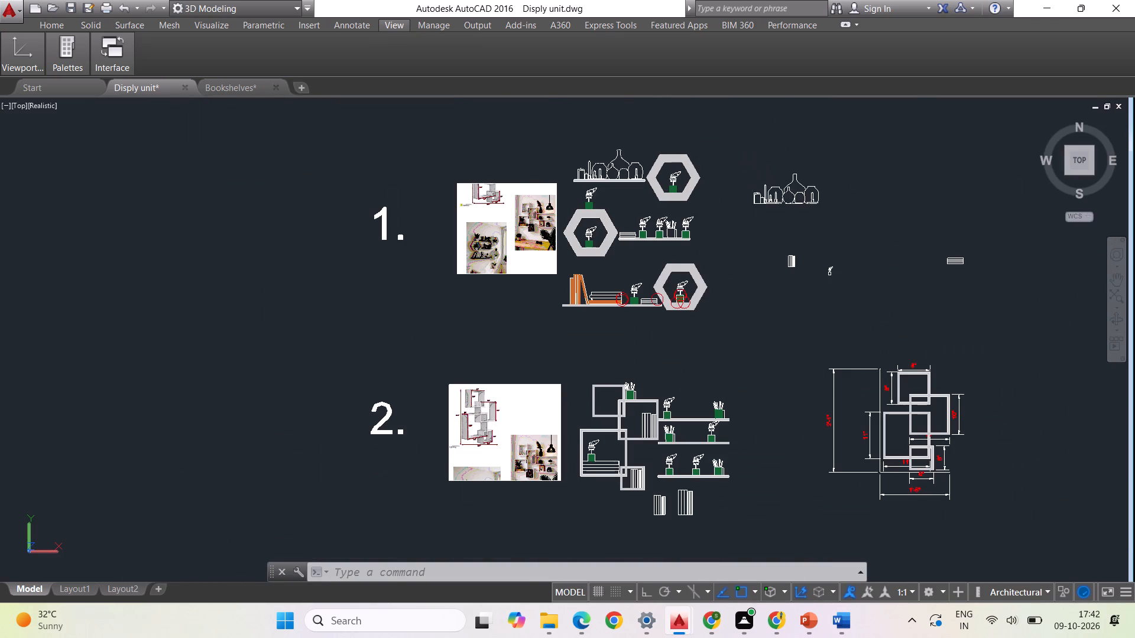
pyautogui.click(750, 158)
pyautogui.click(1028, 312)
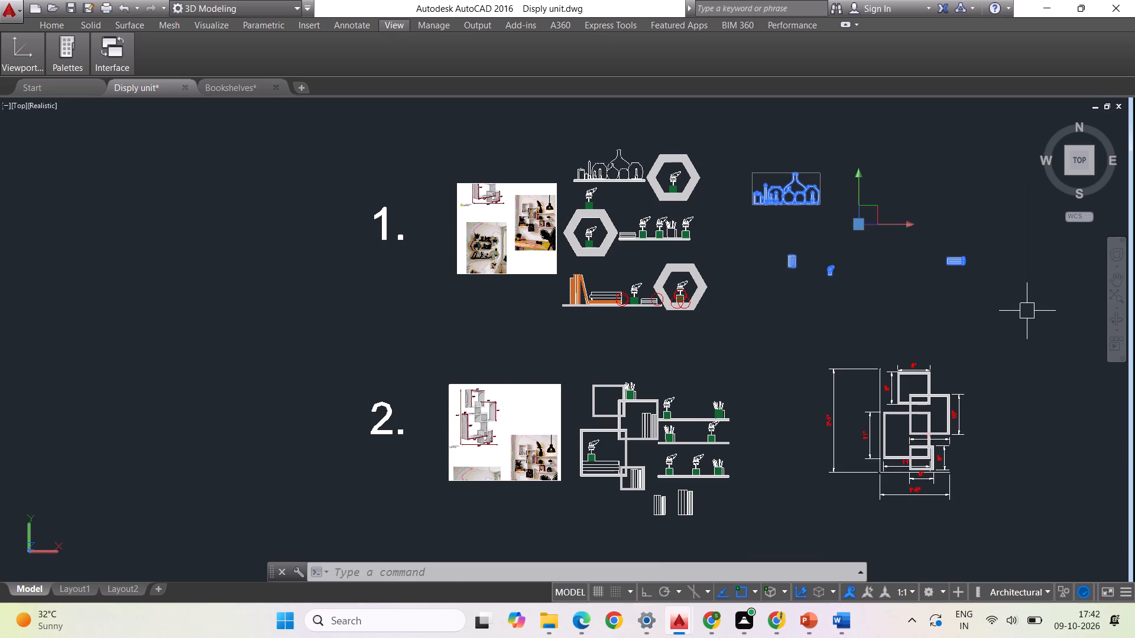
pyautogui.press('Delete')
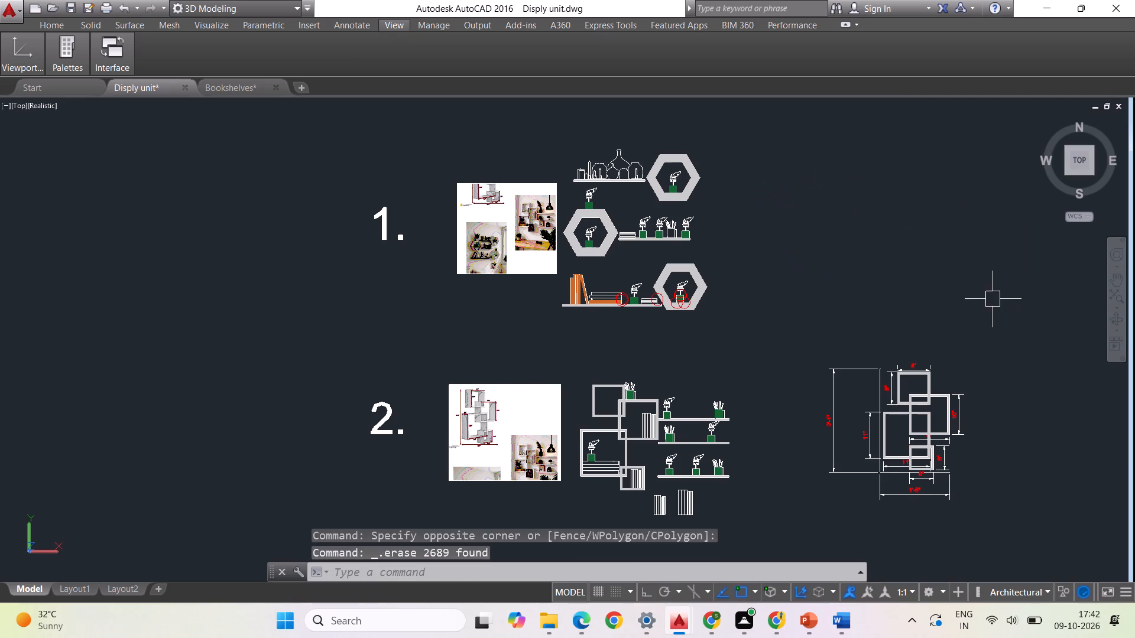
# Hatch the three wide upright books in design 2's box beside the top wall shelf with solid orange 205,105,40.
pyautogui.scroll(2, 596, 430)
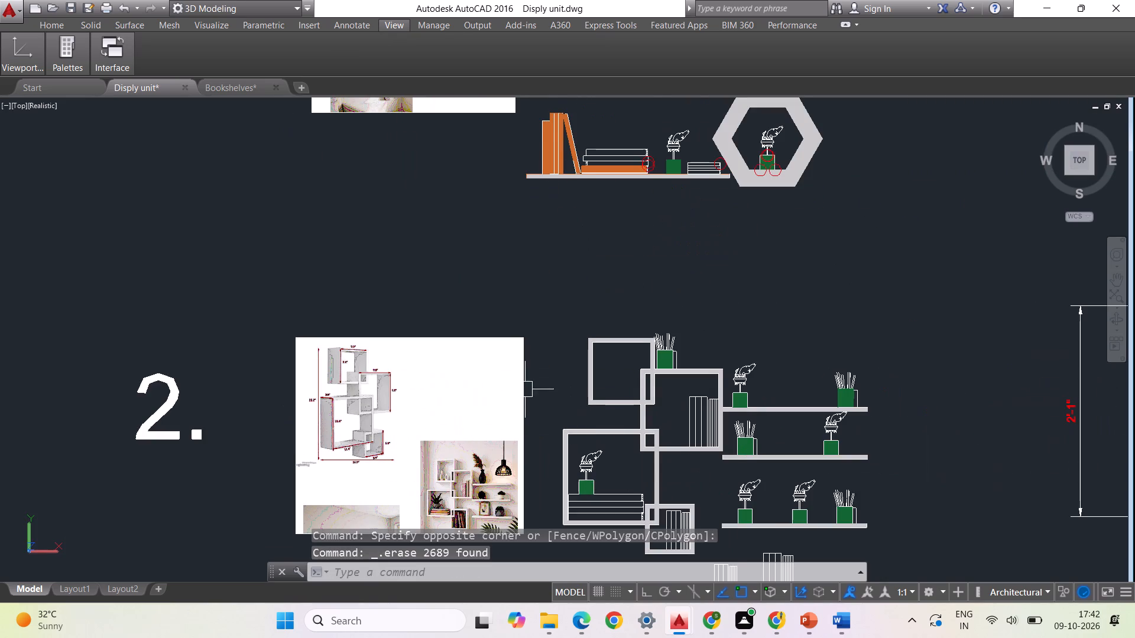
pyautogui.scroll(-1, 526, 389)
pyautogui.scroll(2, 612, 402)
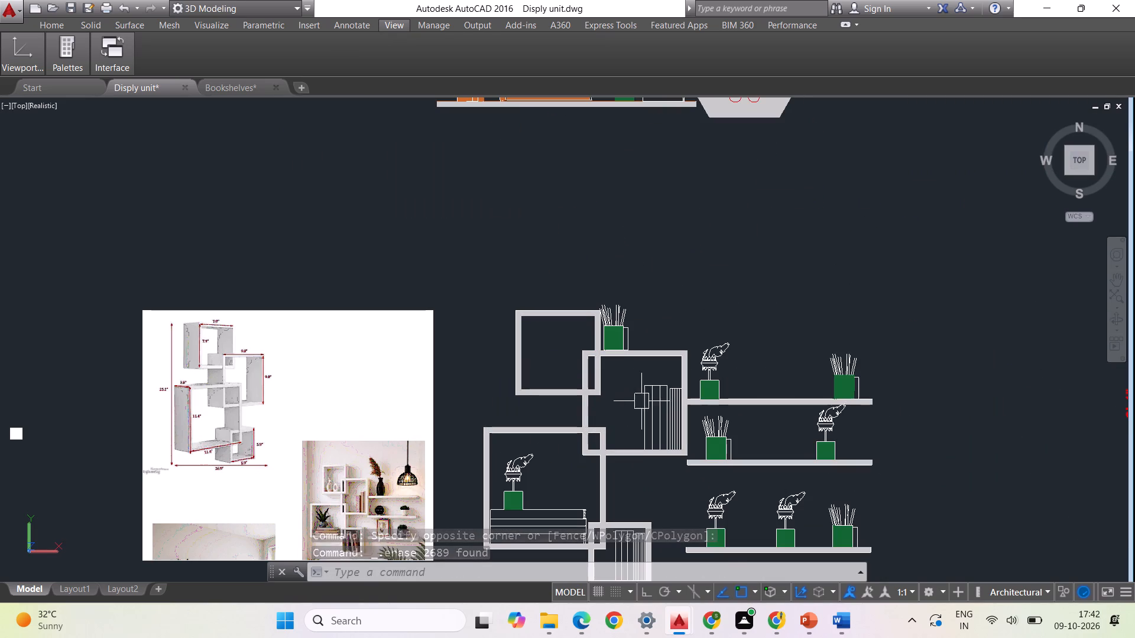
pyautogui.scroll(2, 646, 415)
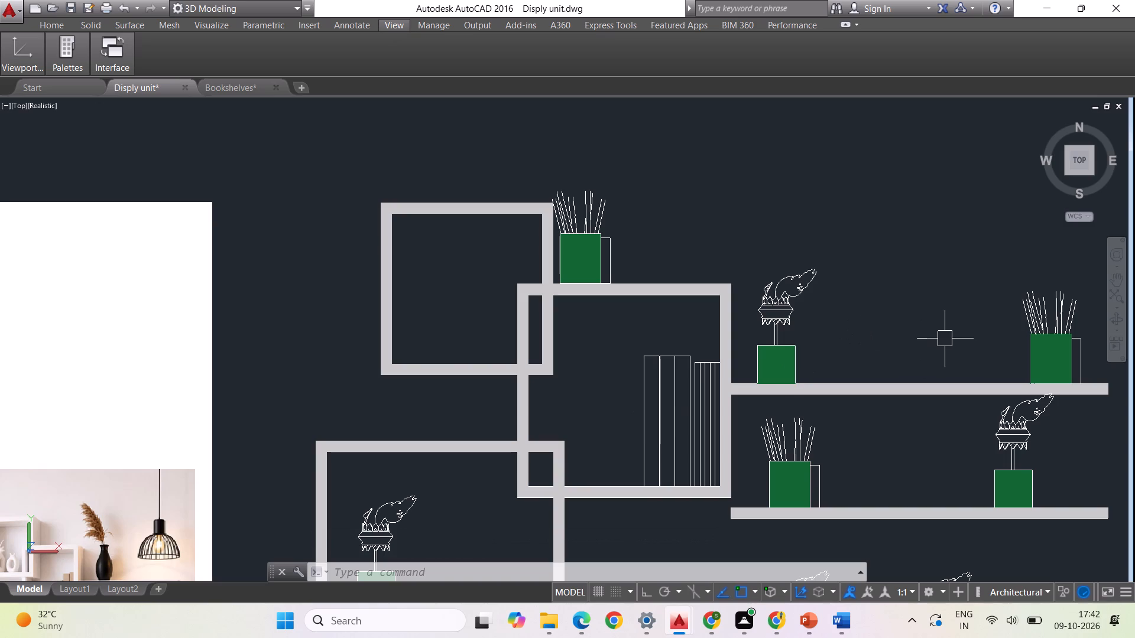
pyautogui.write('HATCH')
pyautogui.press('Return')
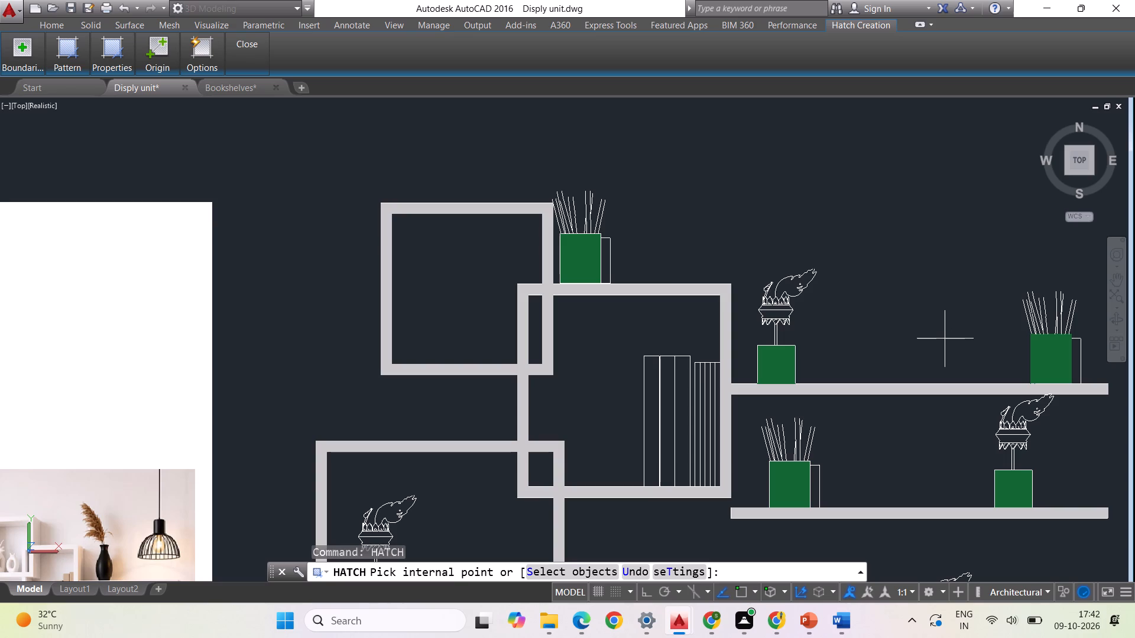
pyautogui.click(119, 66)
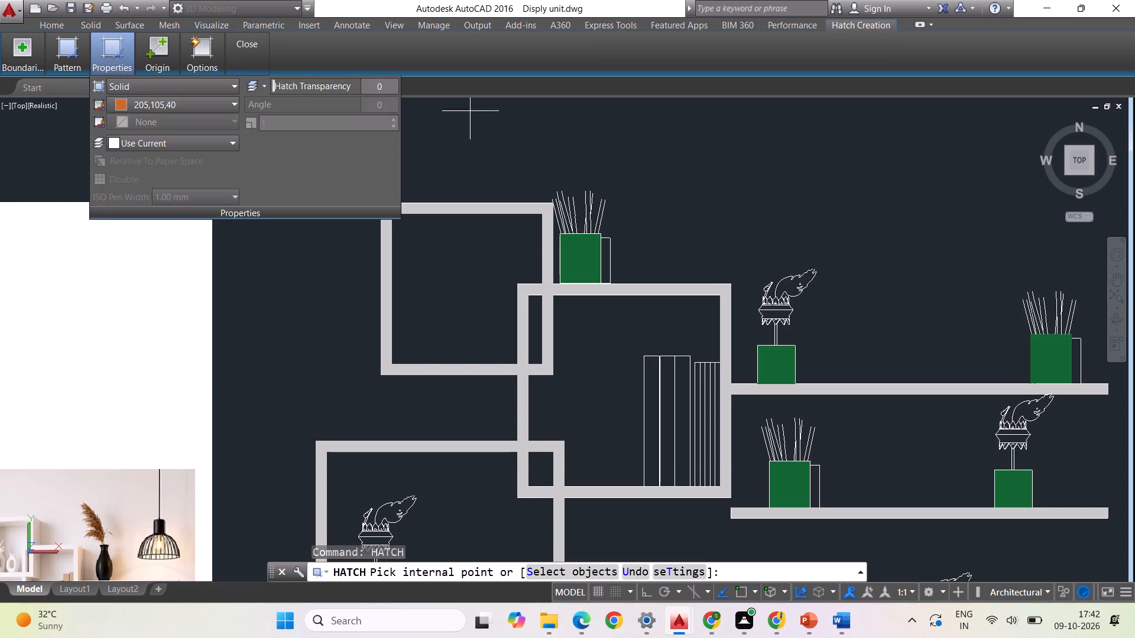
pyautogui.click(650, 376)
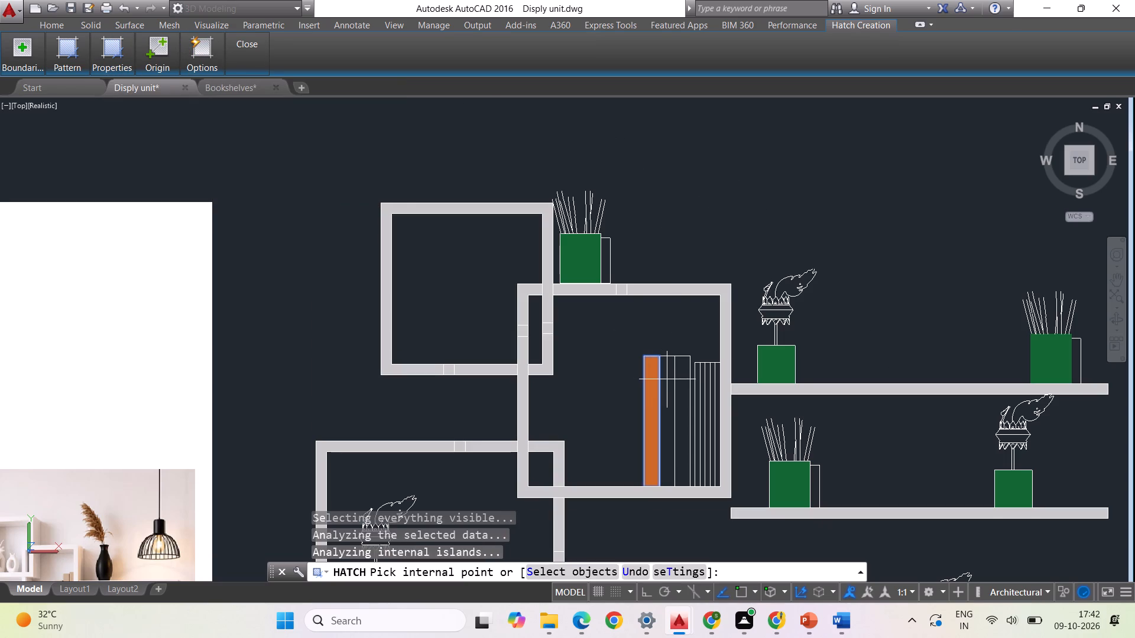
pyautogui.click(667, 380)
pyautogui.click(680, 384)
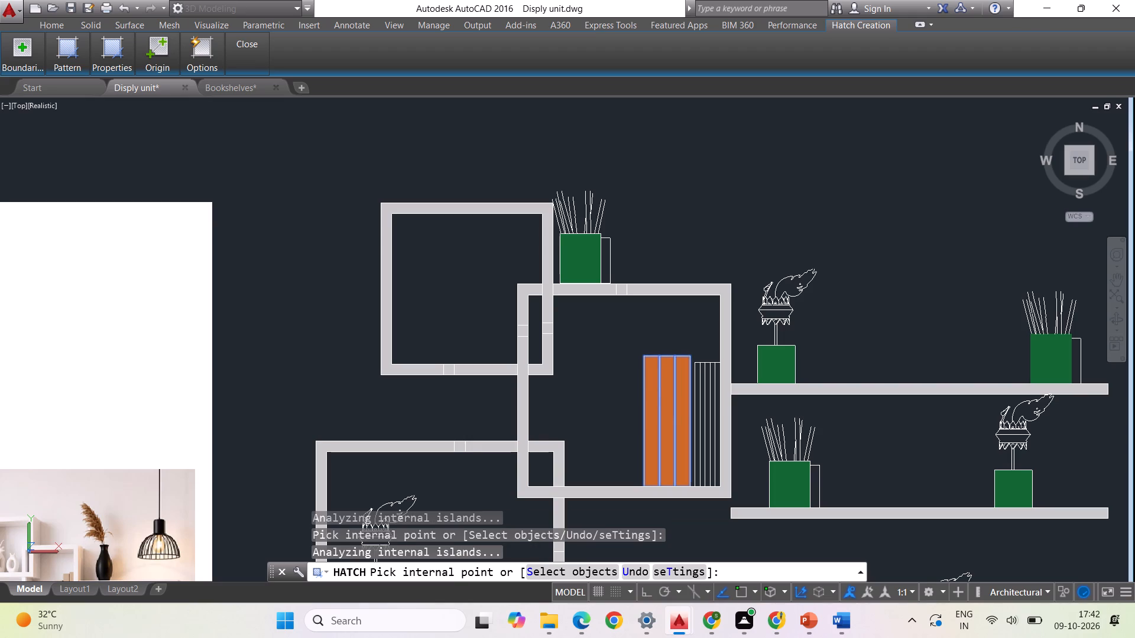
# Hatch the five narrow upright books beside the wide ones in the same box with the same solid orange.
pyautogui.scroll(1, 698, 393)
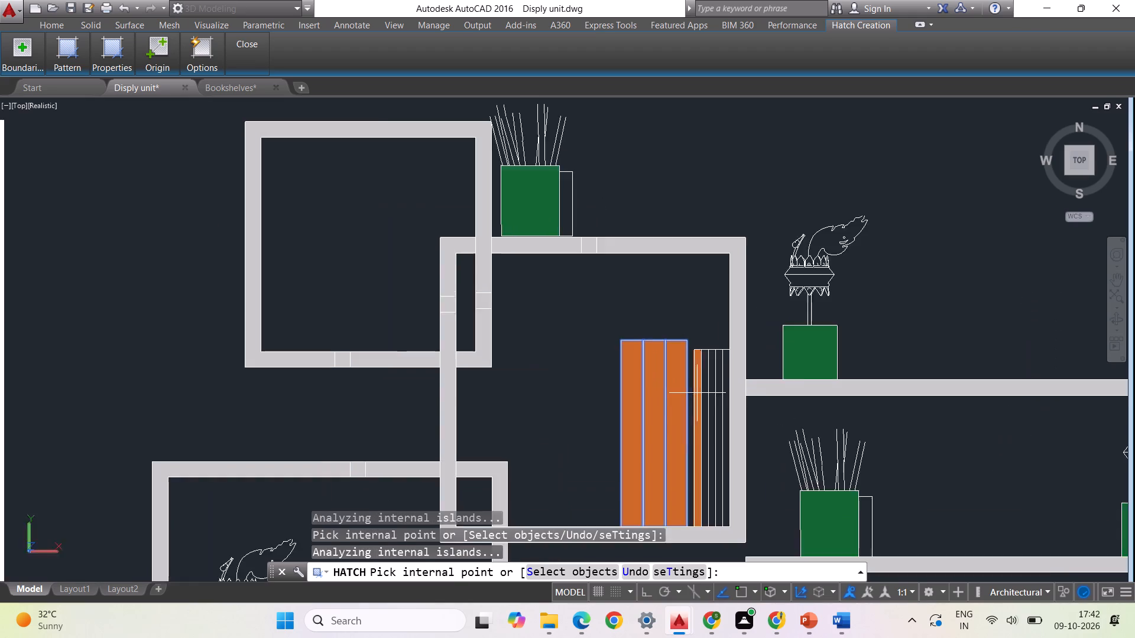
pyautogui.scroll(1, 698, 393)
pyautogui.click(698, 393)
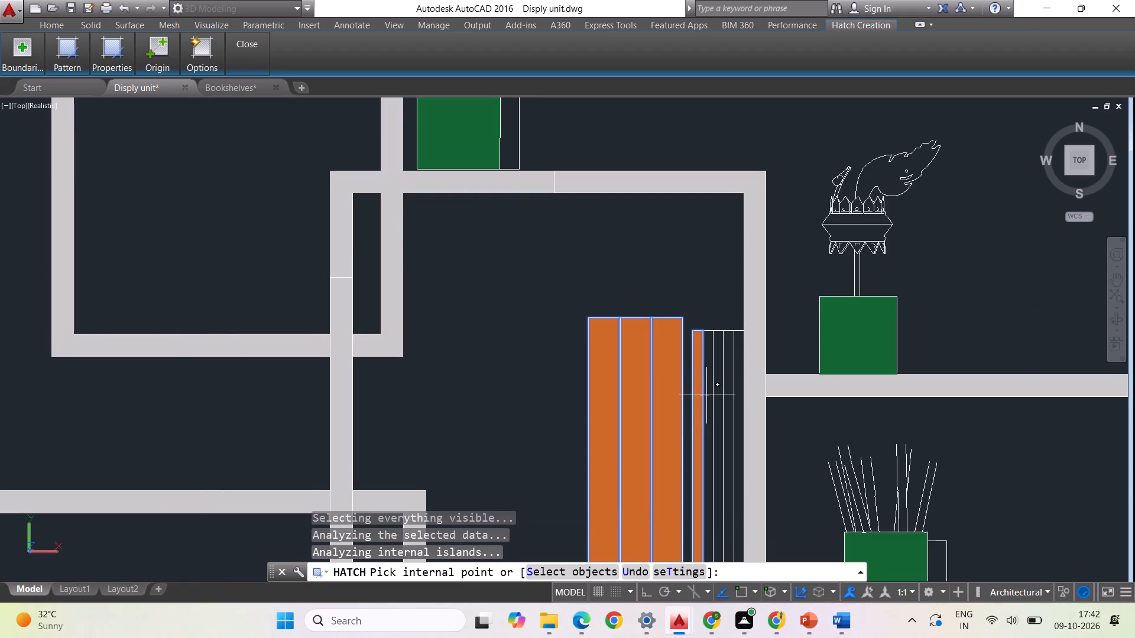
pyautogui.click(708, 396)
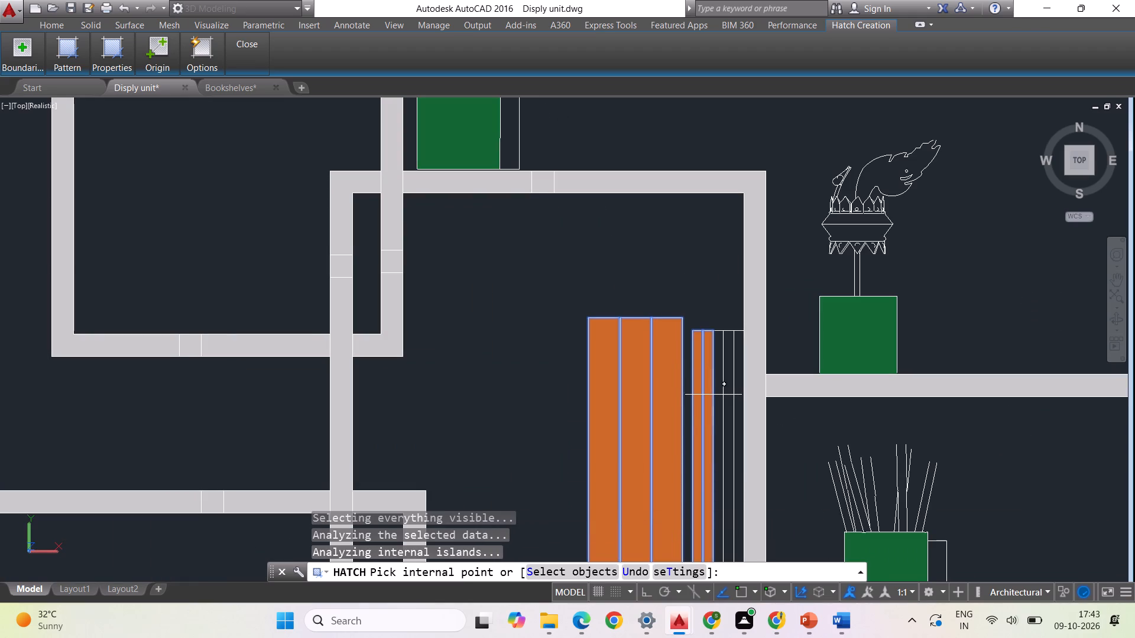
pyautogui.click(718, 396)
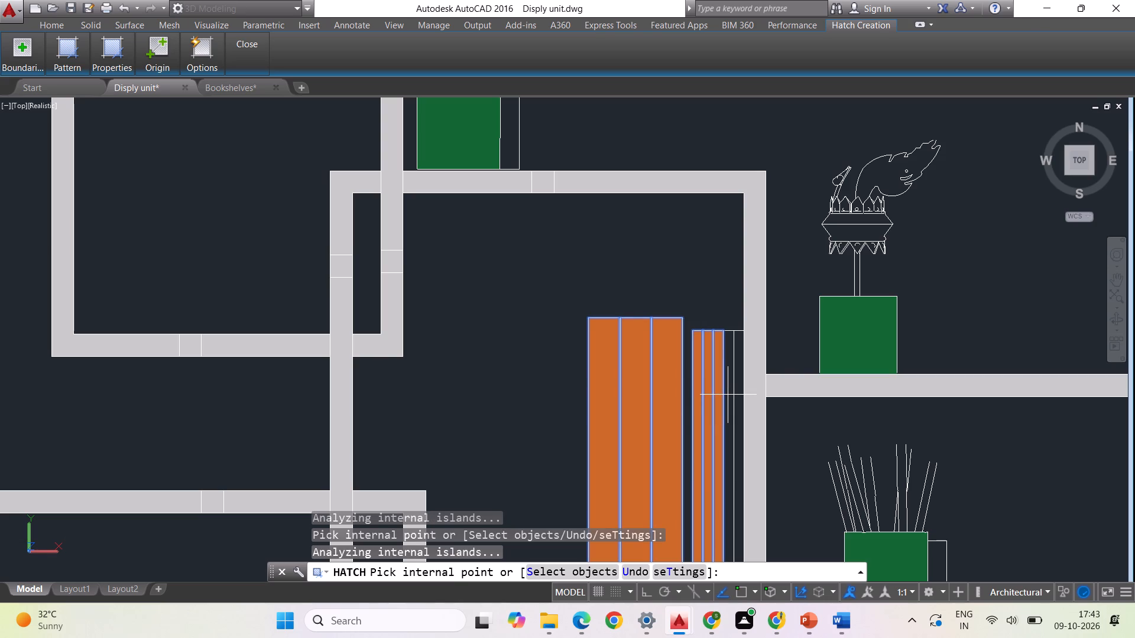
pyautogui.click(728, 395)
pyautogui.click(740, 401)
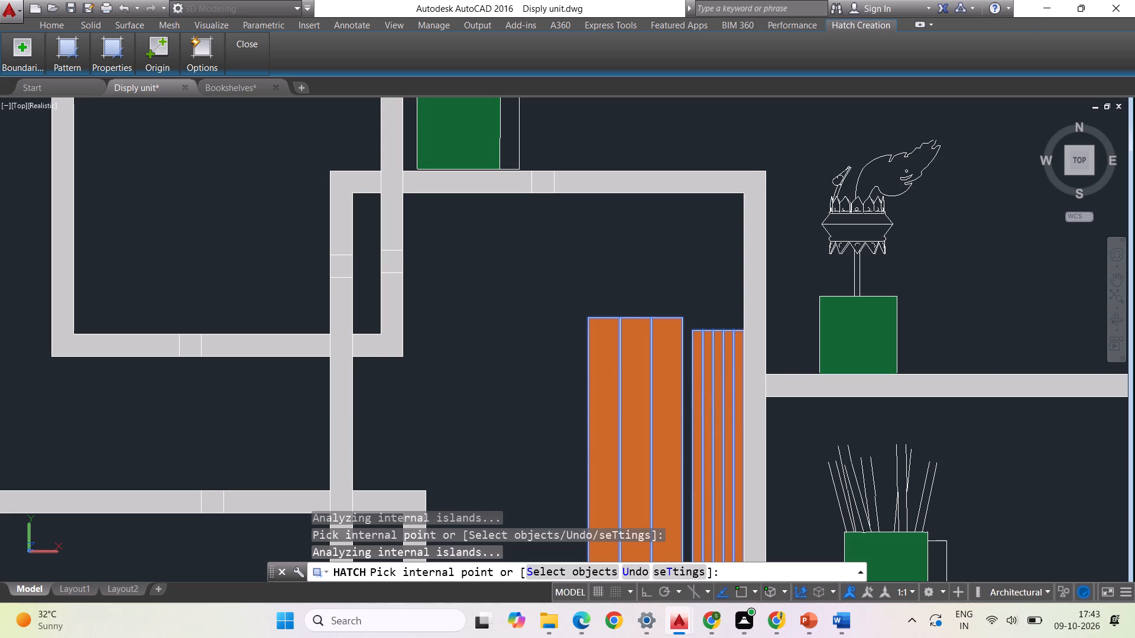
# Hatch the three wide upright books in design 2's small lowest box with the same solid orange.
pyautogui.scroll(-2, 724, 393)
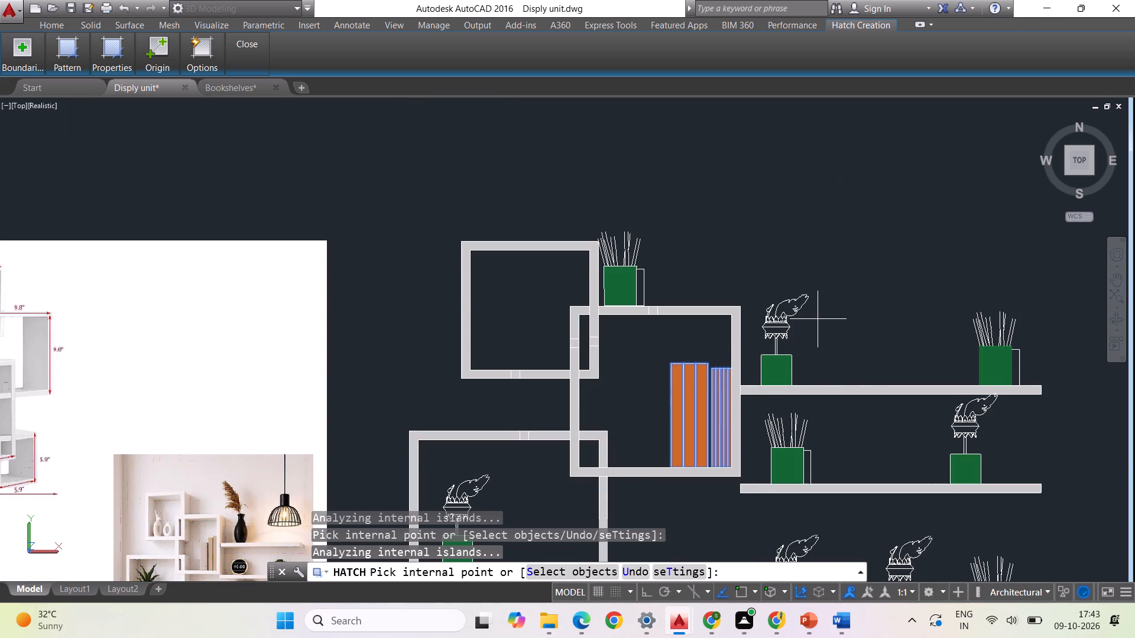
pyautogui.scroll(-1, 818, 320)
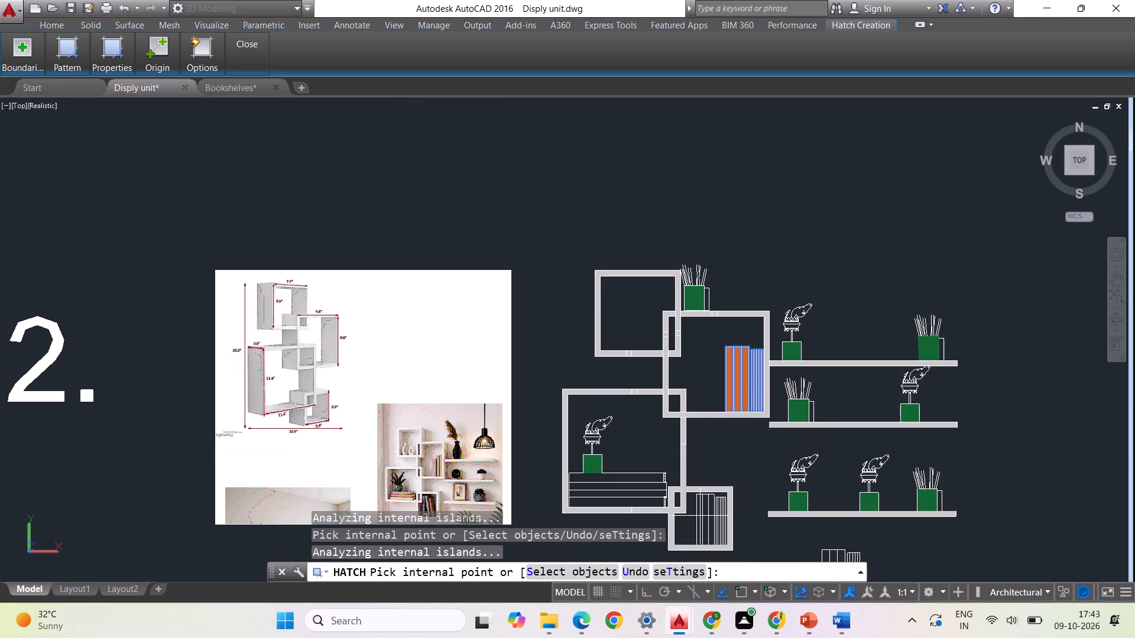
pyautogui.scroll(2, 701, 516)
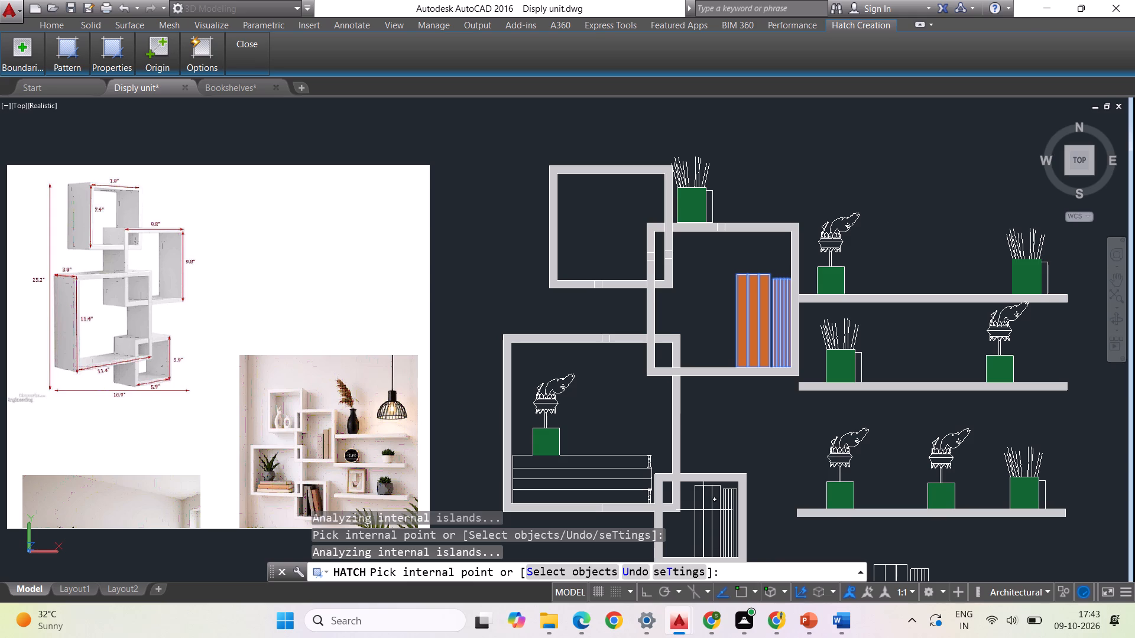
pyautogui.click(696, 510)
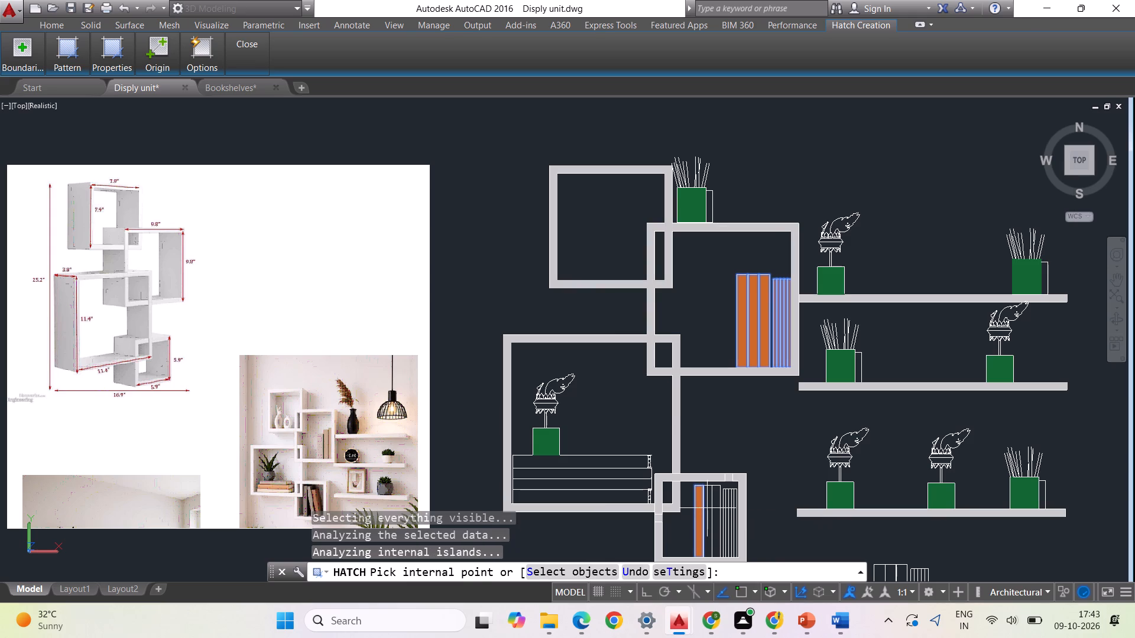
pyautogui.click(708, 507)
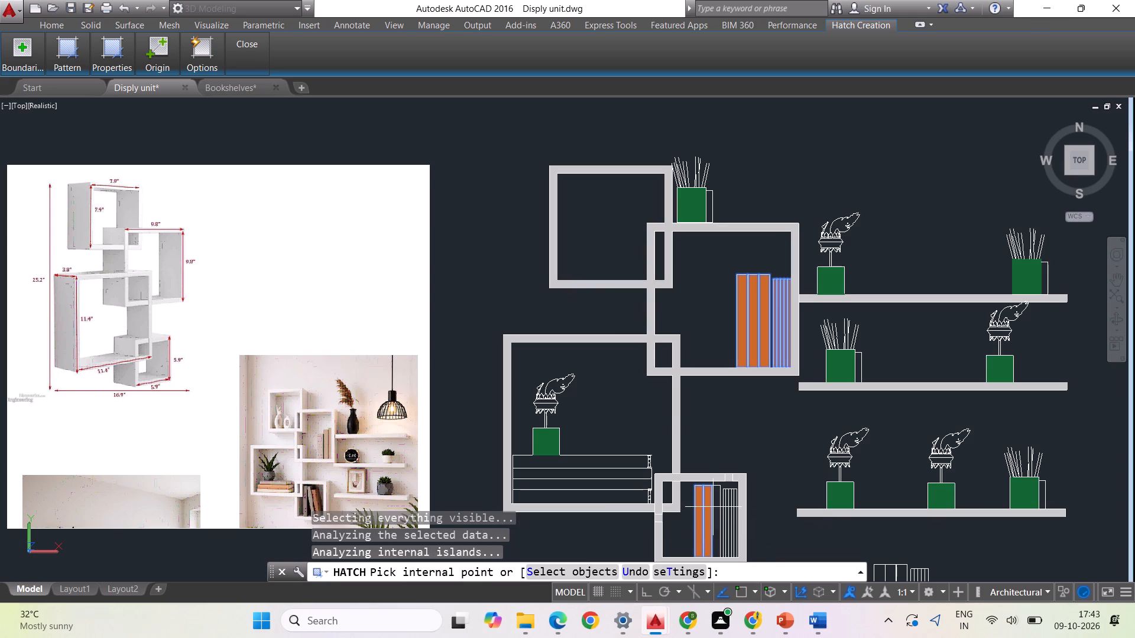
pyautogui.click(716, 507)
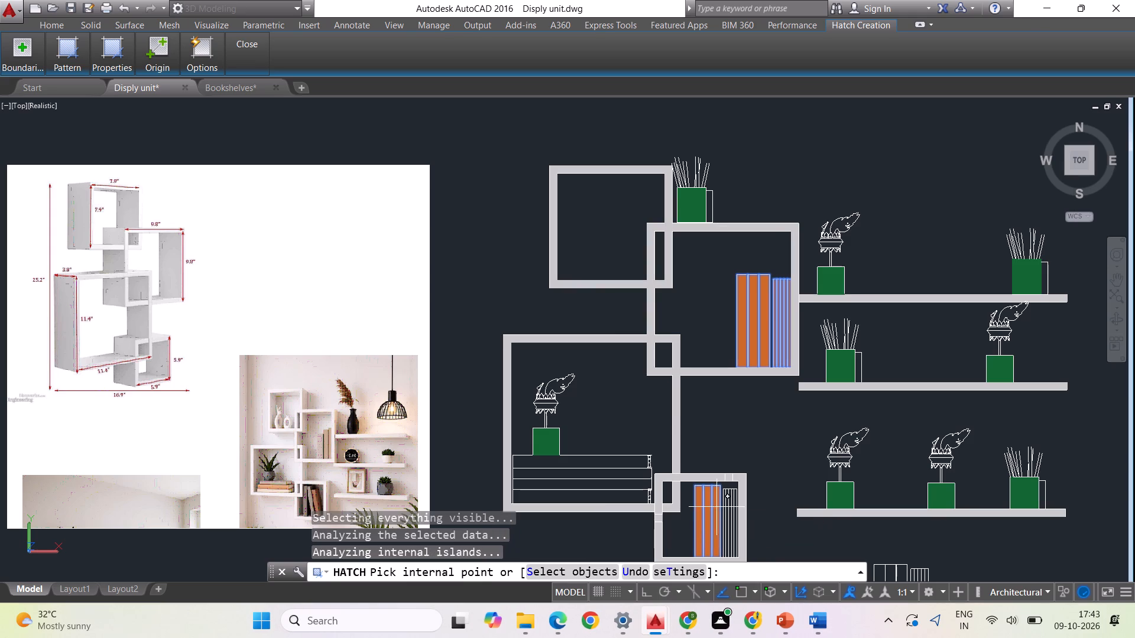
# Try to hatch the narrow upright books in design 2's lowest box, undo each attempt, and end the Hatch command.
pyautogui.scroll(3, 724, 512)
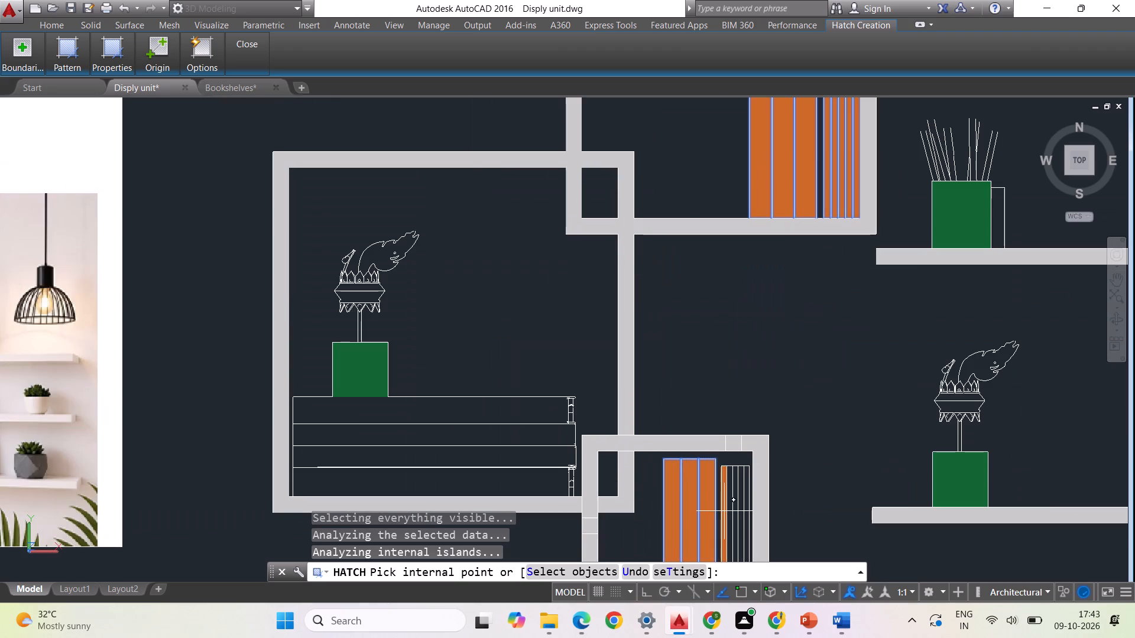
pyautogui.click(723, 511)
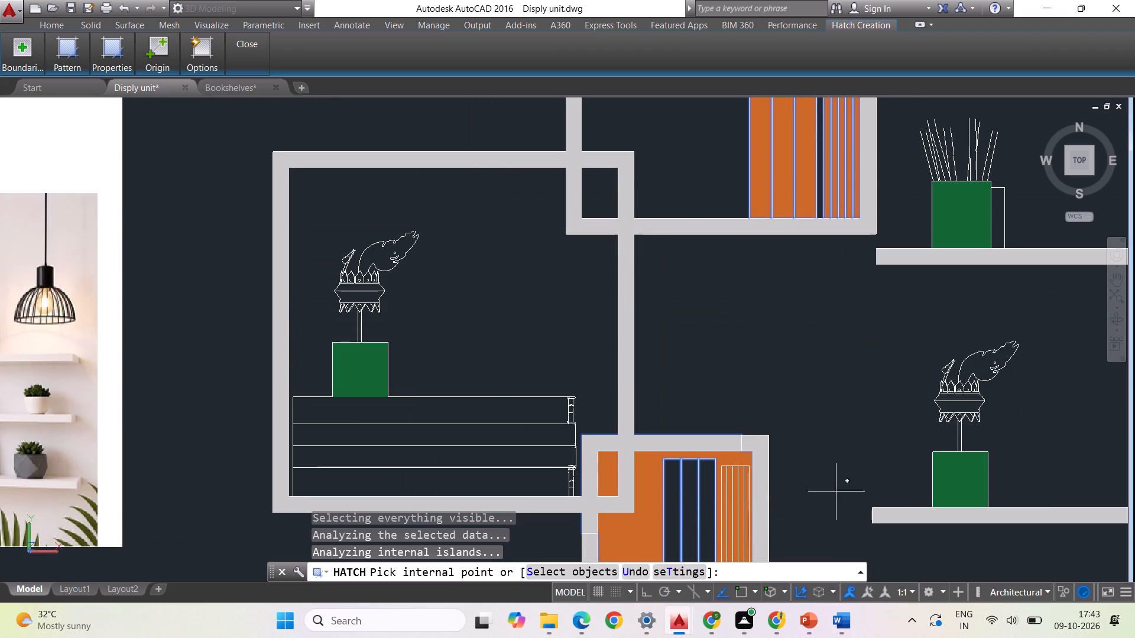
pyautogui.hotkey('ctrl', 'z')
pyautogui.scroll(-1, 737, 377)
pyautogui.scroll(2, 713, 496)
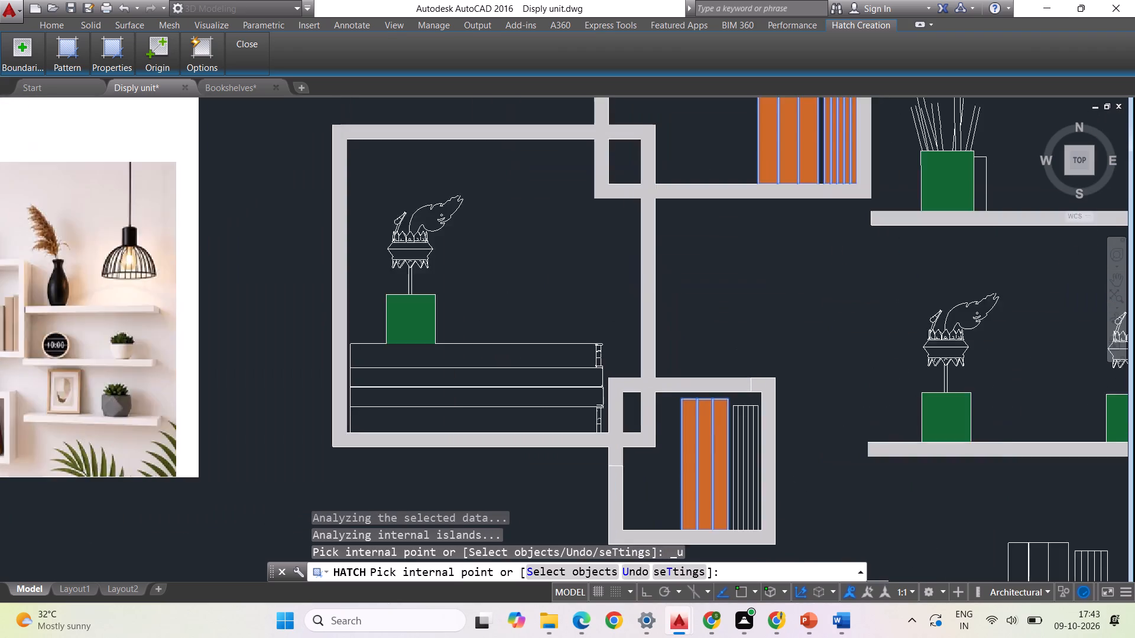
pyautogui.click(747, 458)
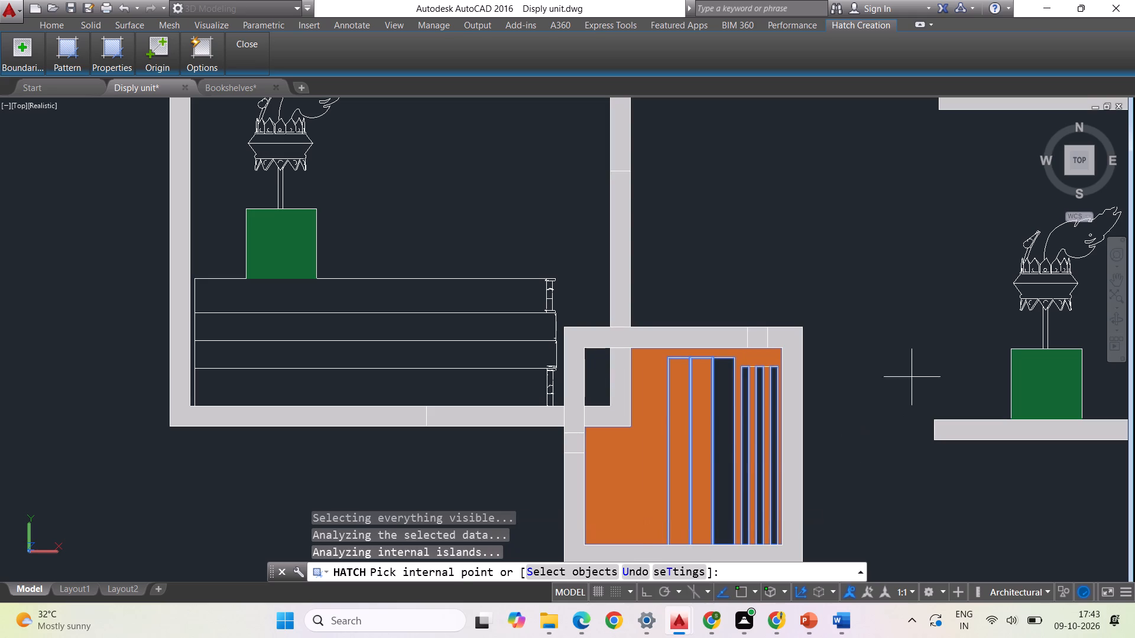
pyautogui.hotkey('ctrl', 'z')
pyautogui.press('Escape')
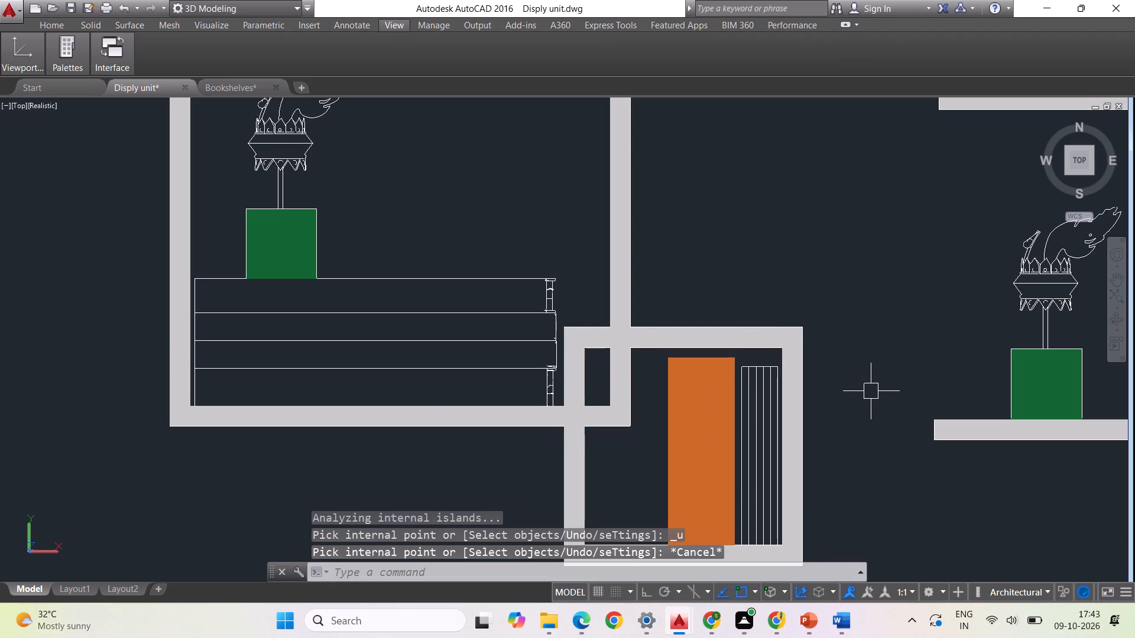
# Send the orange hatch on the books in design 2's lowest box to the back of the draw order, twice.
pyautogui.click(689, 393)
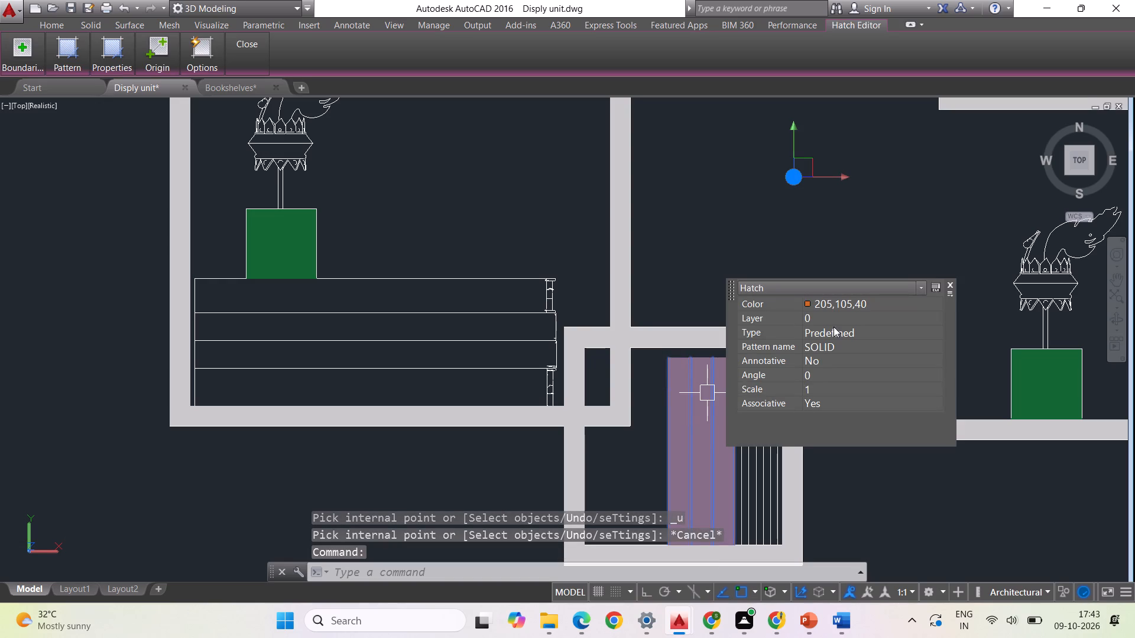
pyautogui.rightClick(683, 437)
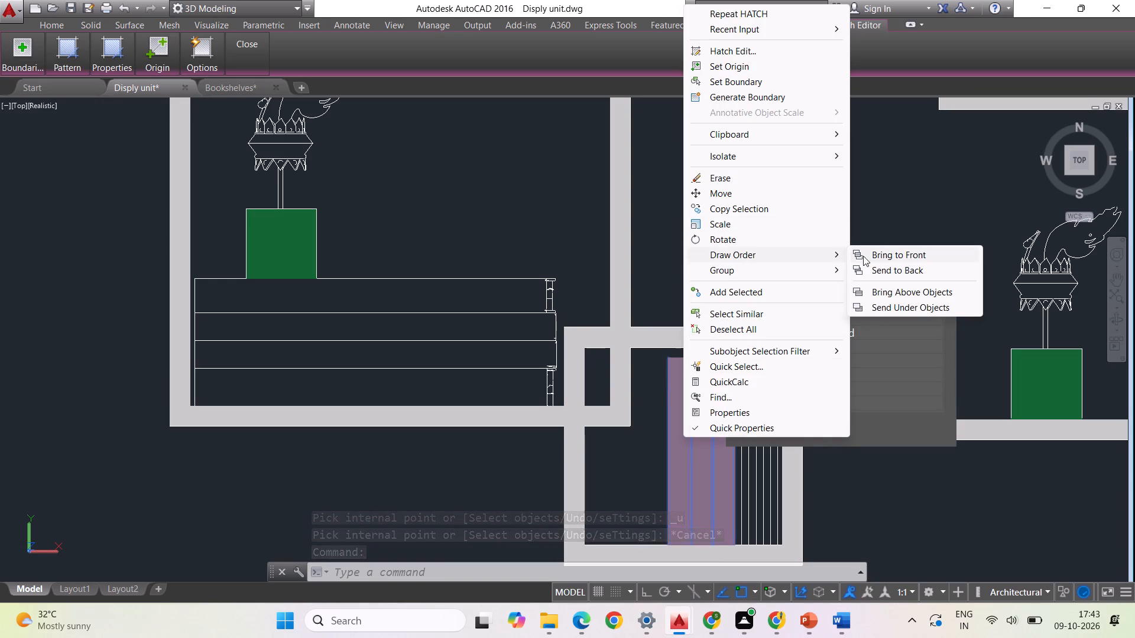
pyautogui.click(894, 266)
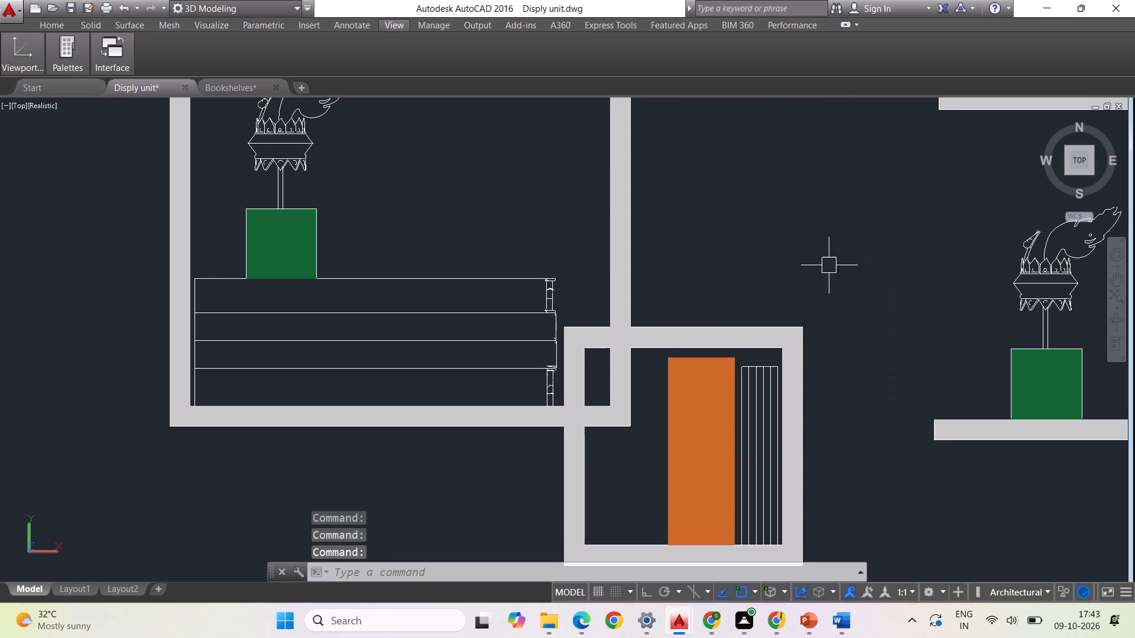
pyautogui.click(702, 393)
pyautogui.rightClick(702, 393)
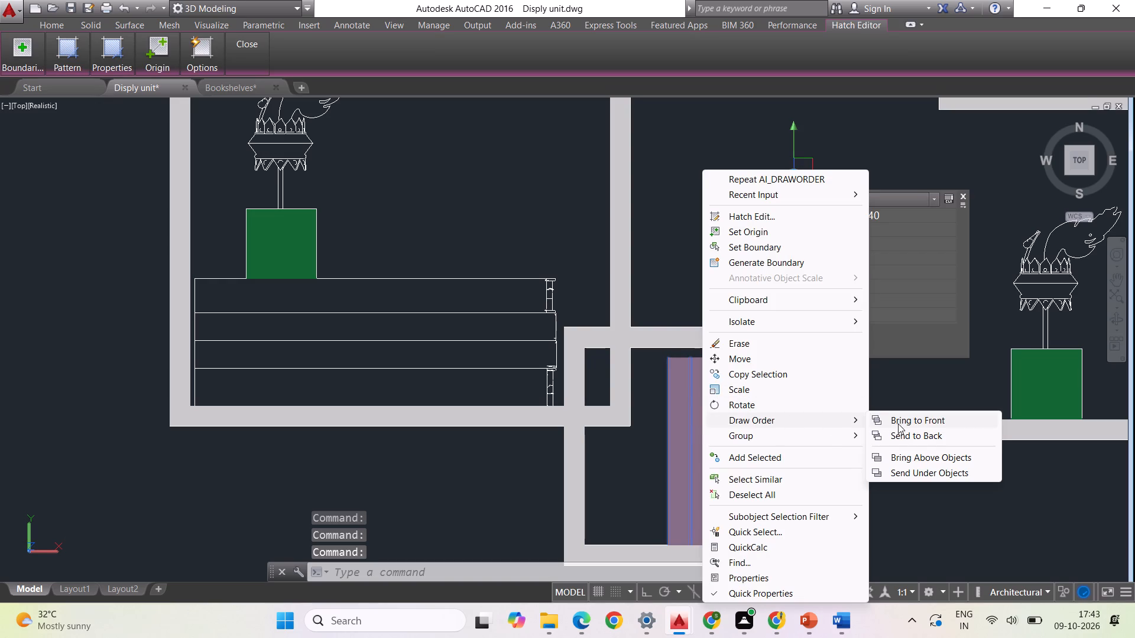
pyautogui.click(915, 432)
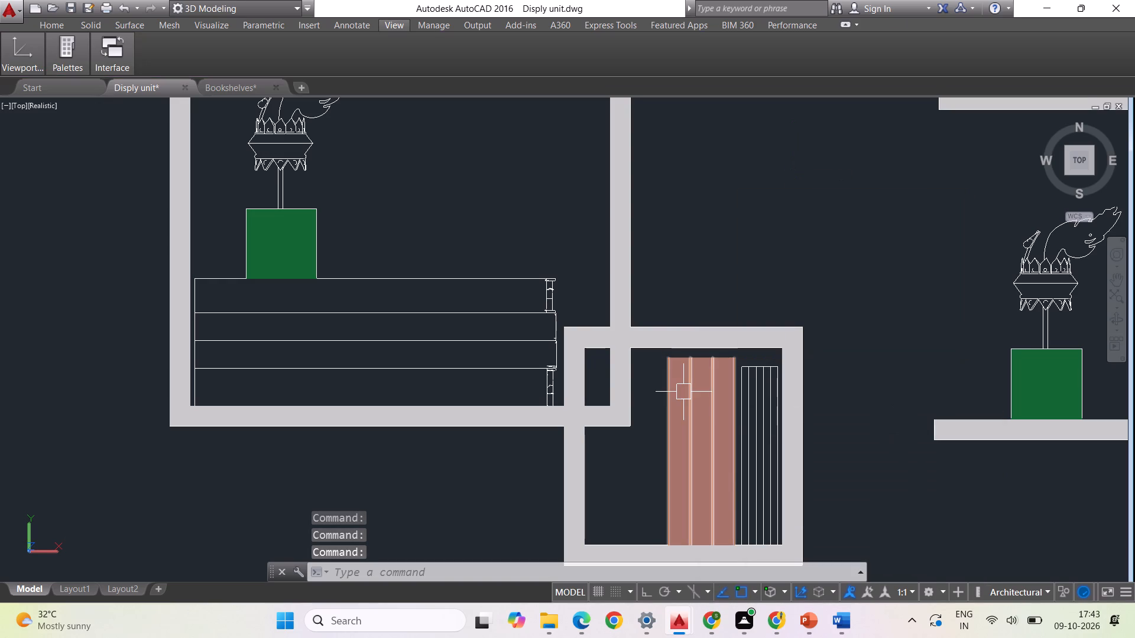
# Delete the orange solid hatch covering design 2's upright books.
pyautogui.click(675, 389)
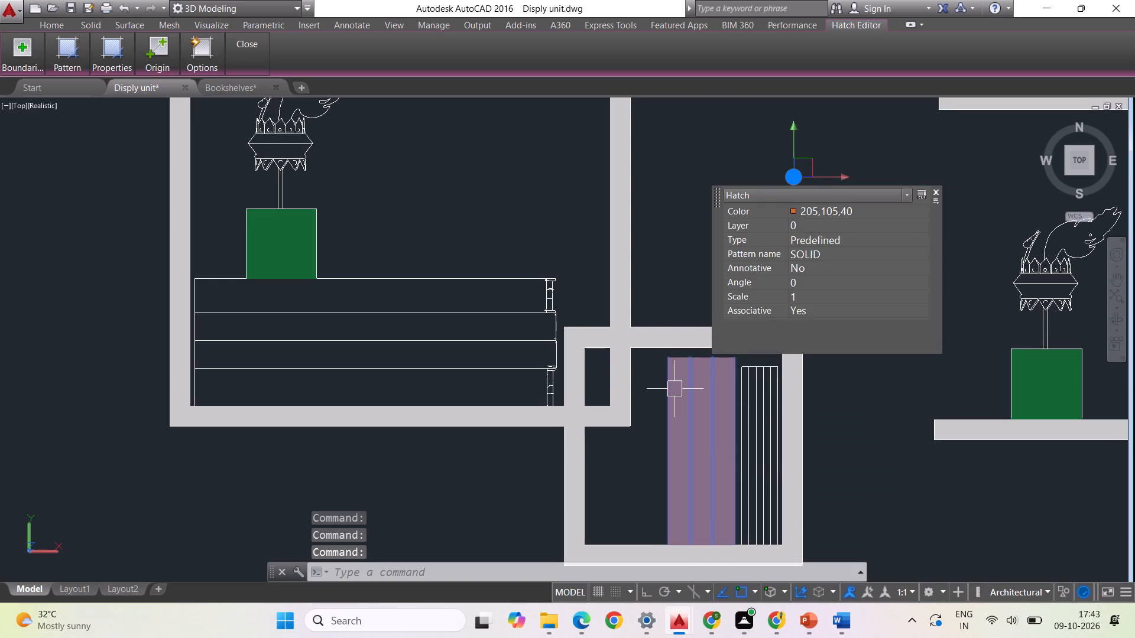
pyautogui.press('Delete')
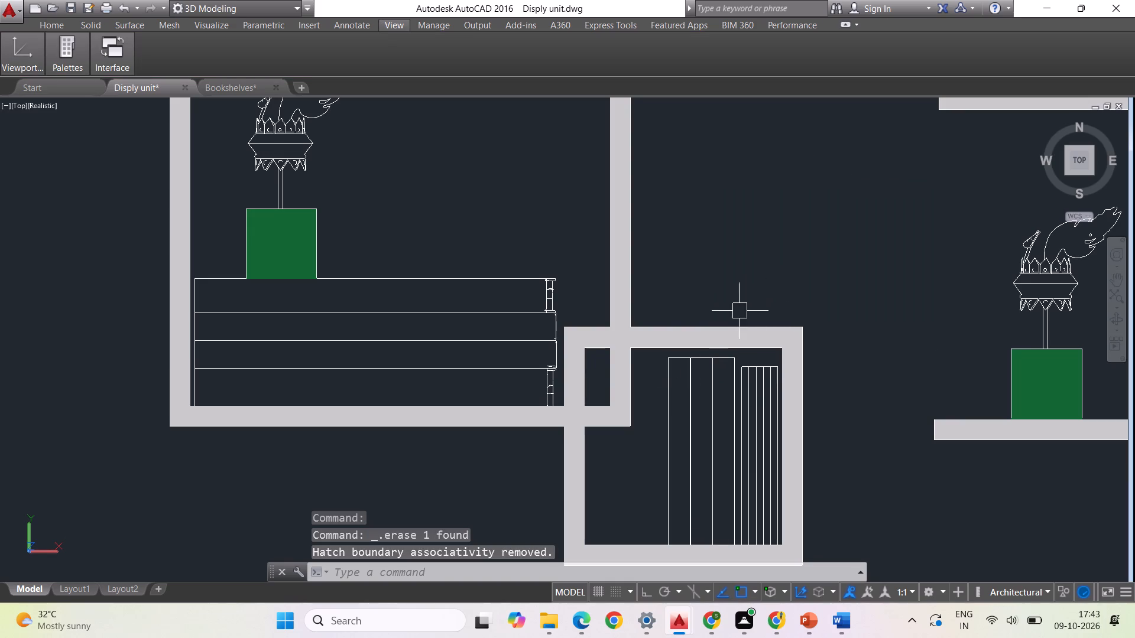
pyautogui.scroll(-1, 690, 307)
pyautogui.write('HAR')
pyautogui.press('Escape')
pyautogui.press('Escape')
# Hatch the three wide upright books in design 2's small lowest box with solid orange.
pyautogui.write('HATCH')
pyautogui.press('Return')
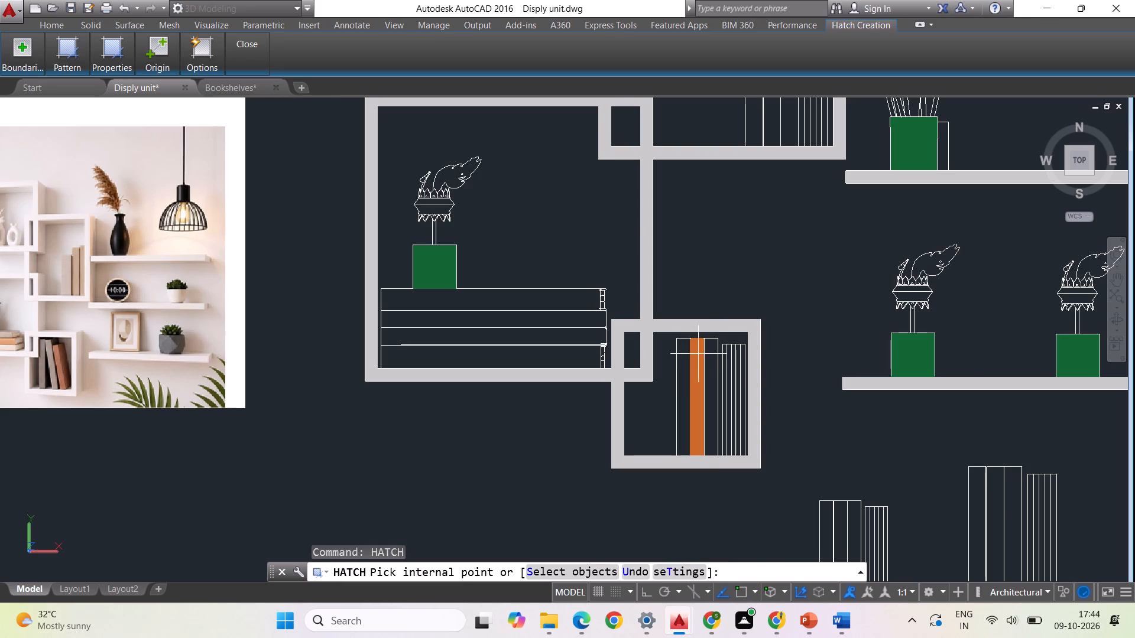
pyautogui.scroll(1, 699, 354)
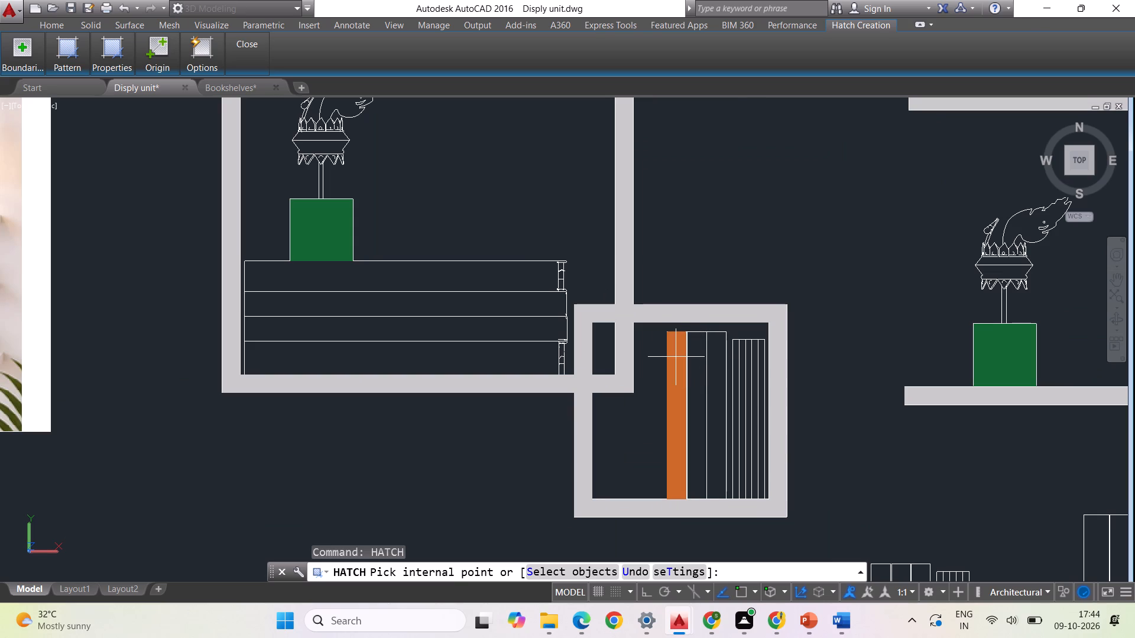
pyautogui.click(676, 357)
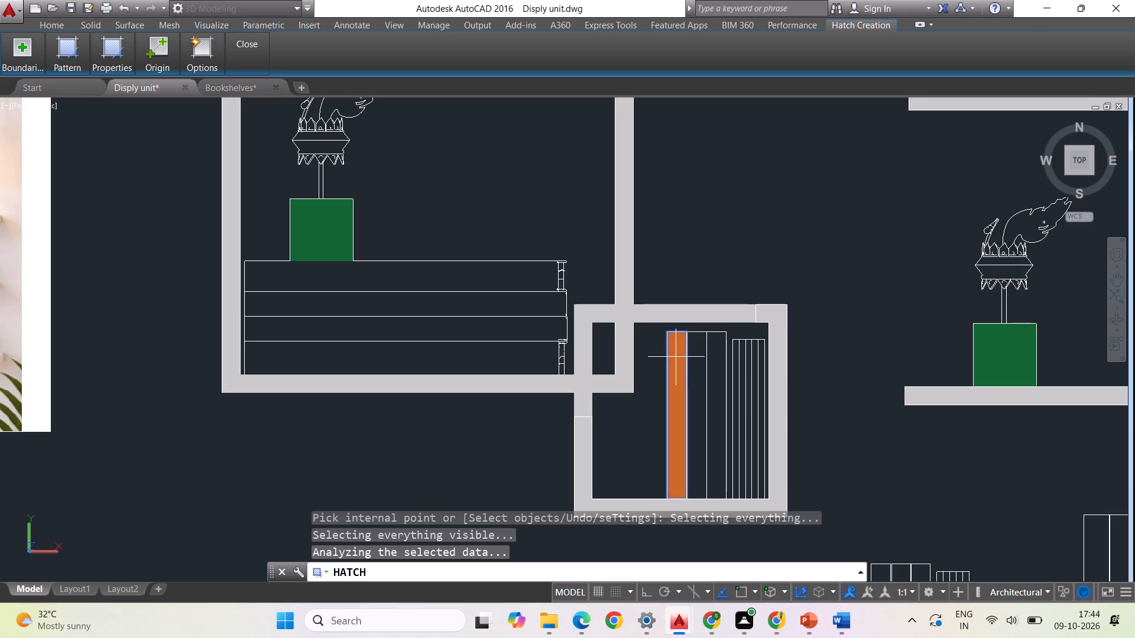
pyautogui.click(696, 365)
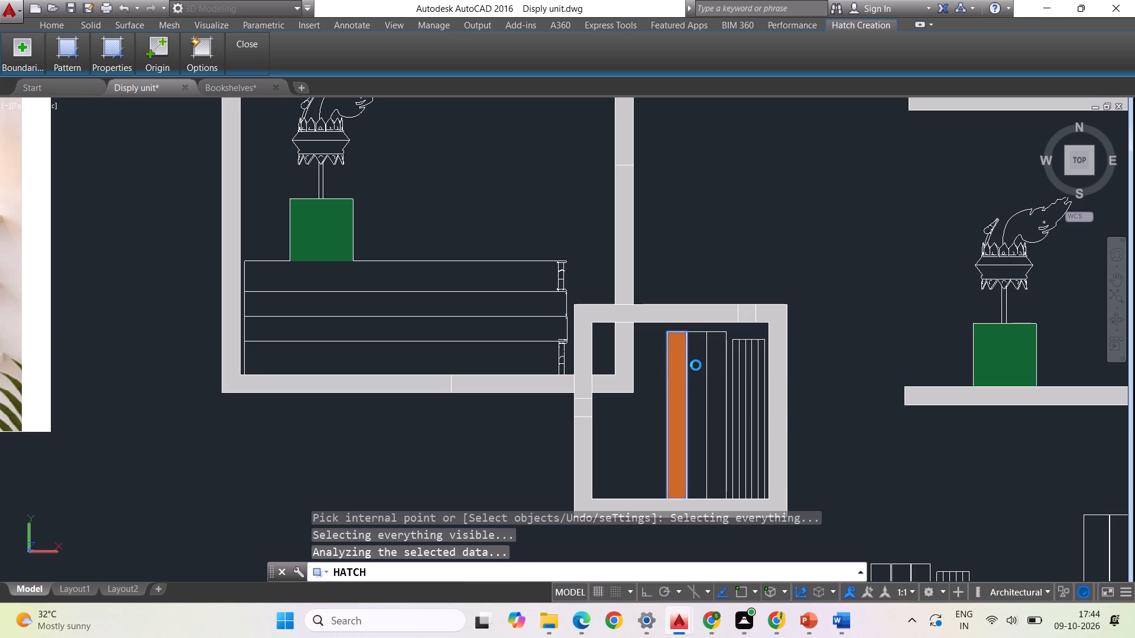
pyautogui.click(718, 373)
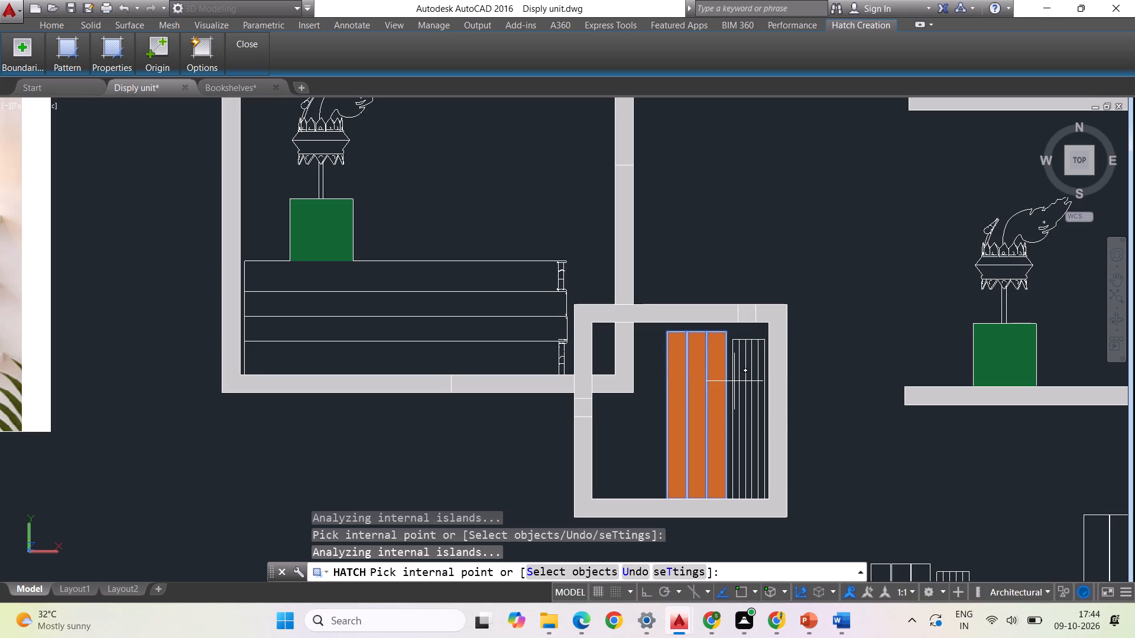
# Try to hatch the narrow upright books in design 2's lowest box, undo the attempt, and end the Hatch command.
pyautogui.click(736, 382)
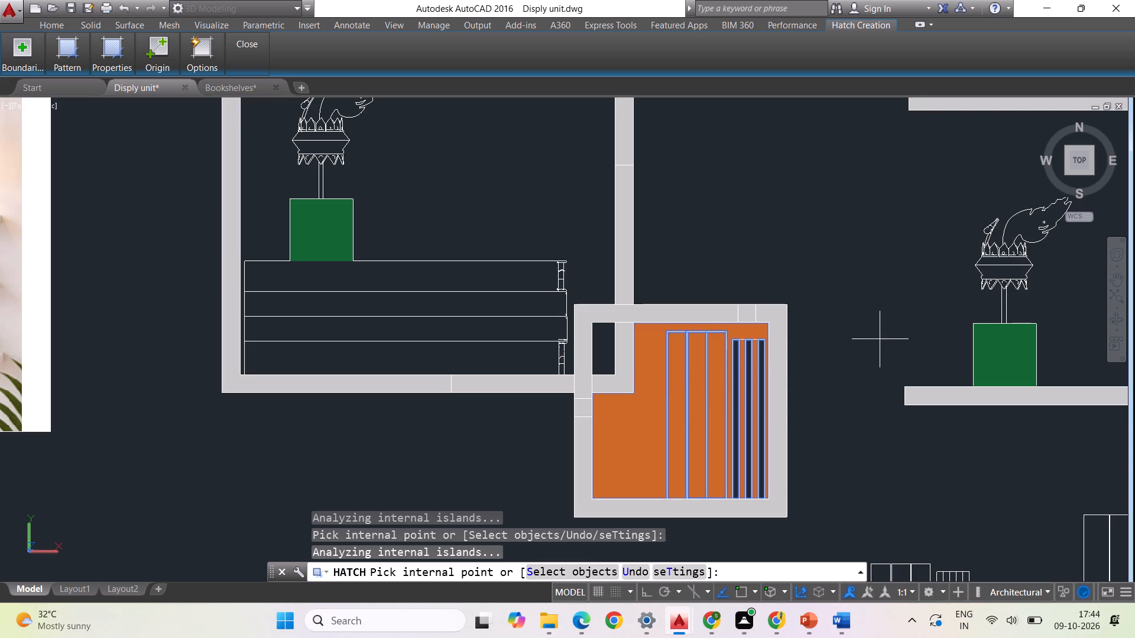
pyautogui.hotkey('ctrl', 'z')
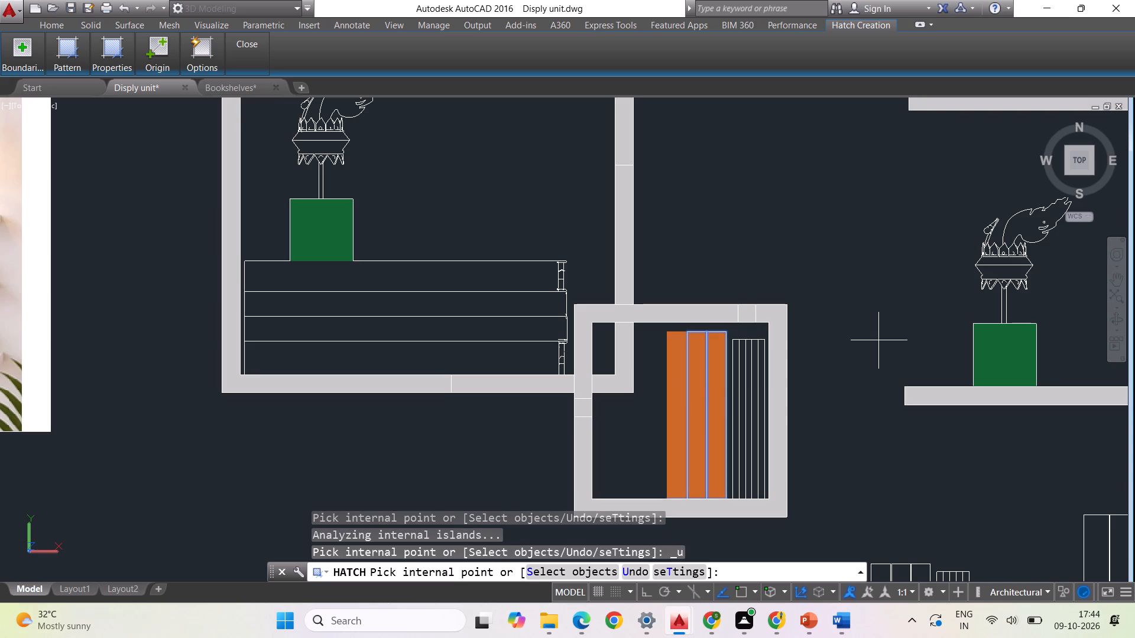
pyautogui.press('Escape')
# Hatch the three wide upright books in design 2's second box from the top with the same solid orange.
pyautogui.scroll(-1, 695, 268)
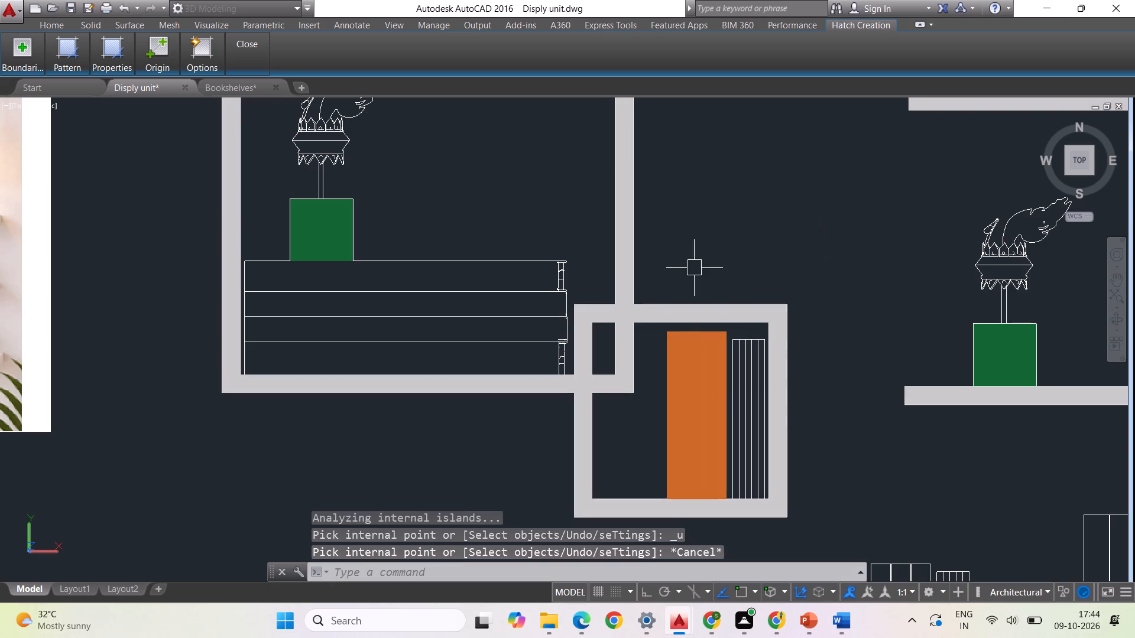
pyautogui.scroll(-1, 695, 268)
pyautogui.scroll(3, 694, 313)
pyautogui.scroll(-2, 699, 245)
pyautogui.scroll(-1, 595, 401)
pyautogui.scroll(2, 703, 206)
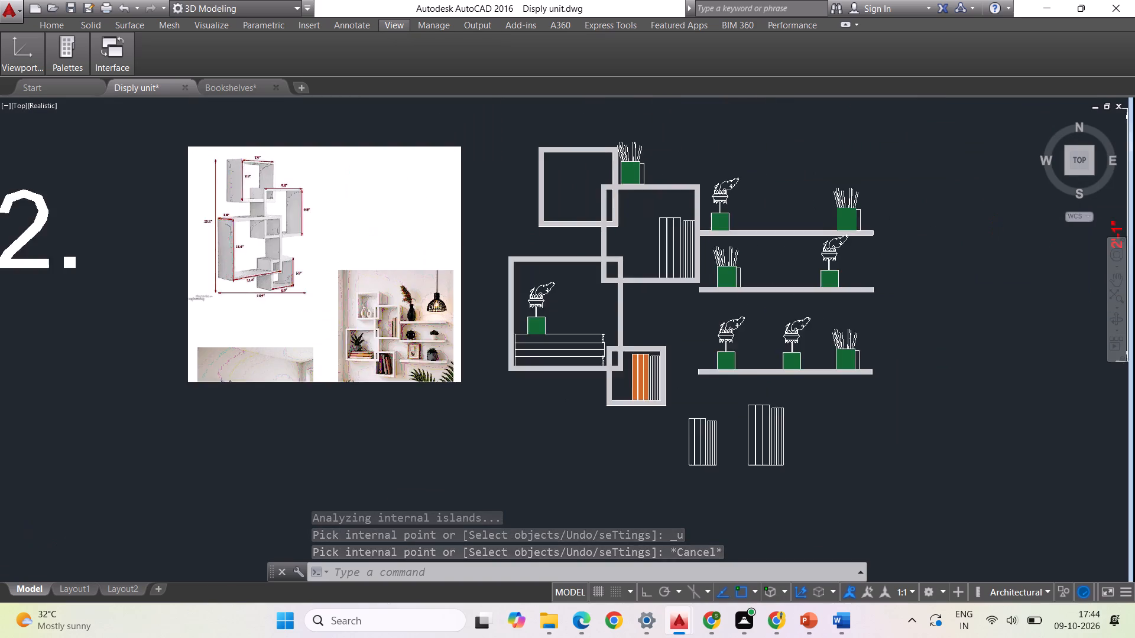
pyautogui.write('HATCH')
pyautogui.press('Return')
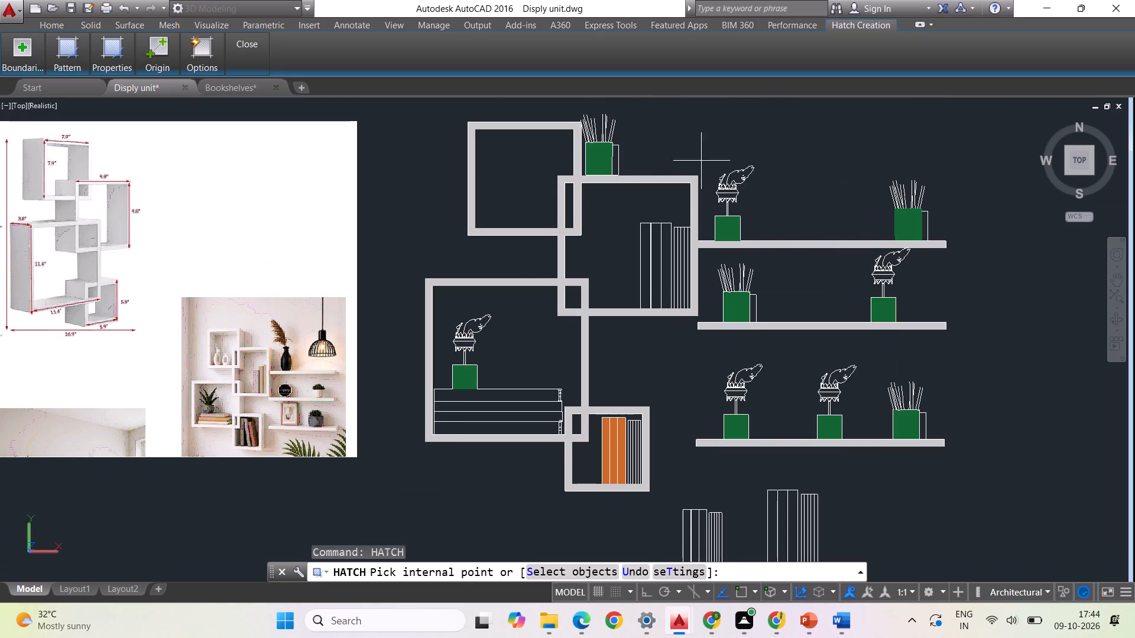
pyautogui.click(647, 242)
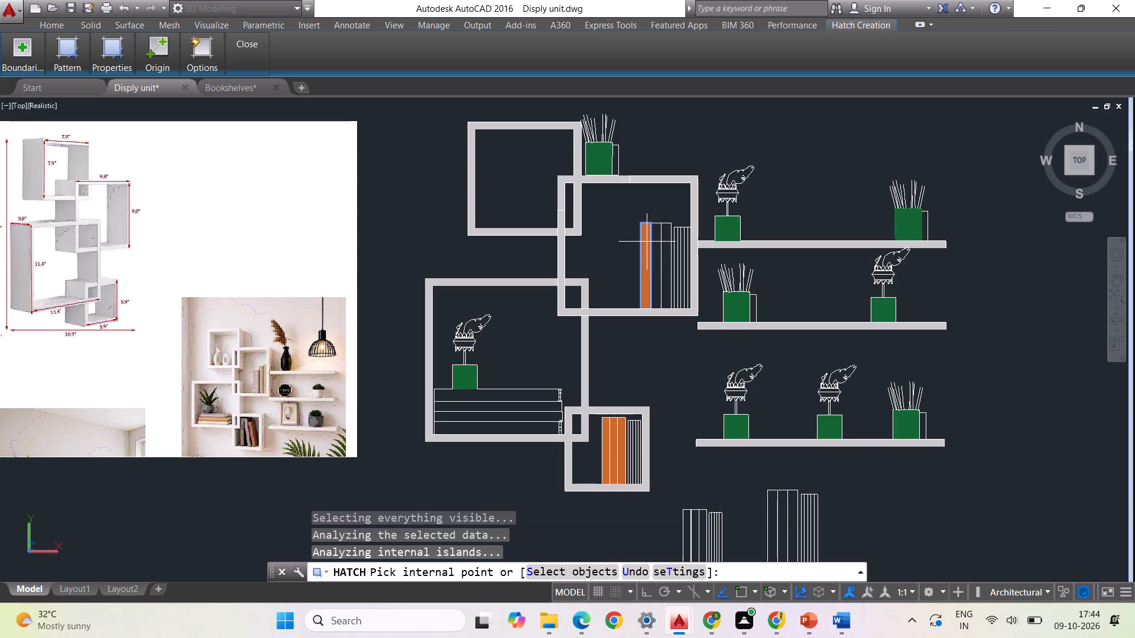
pyautogui.click(656, 245)
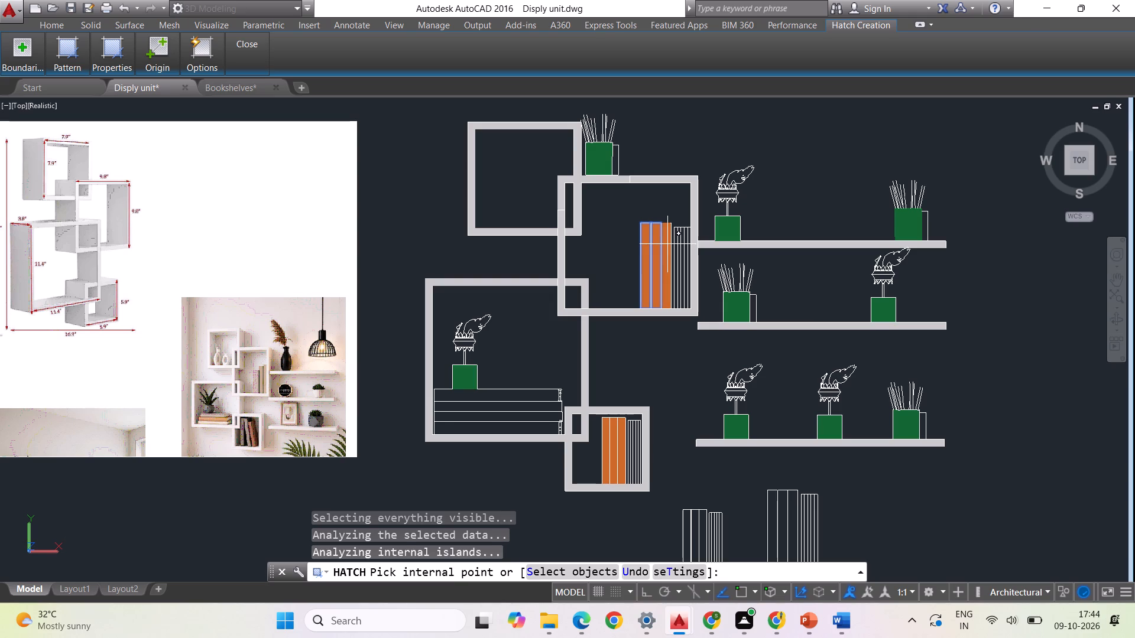
pyautogui.click(668, 245)
# Fill the five narrow upright books beside them in the second box with the same solid orange hatch.
pyautogui.scroll(3, 675, 246)
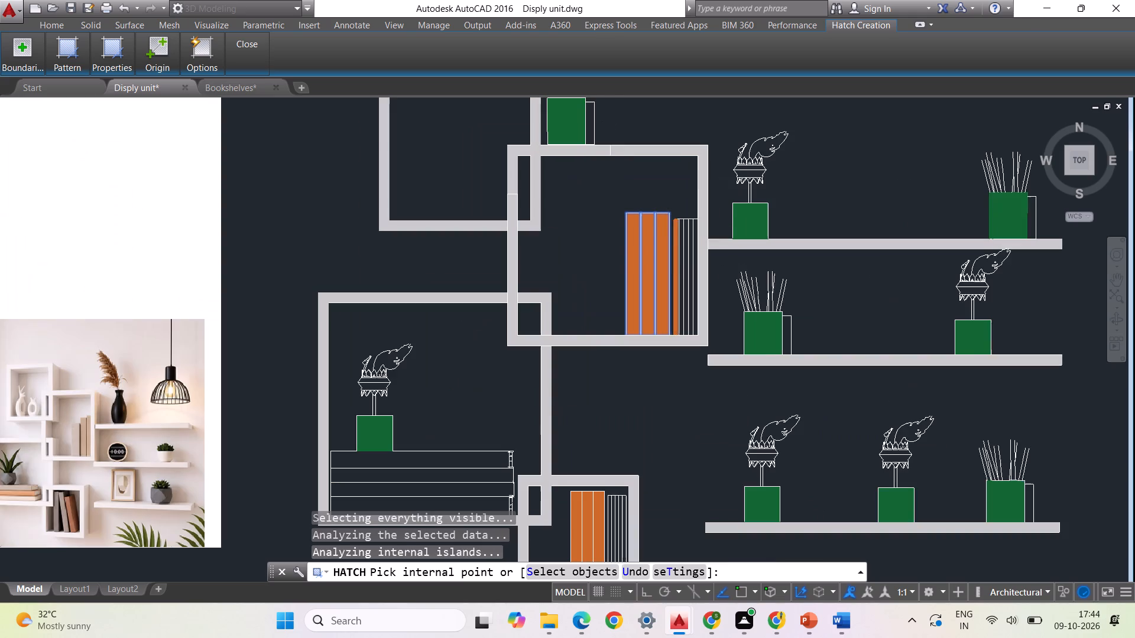
pyautogui.scroll(3, 679, 251)
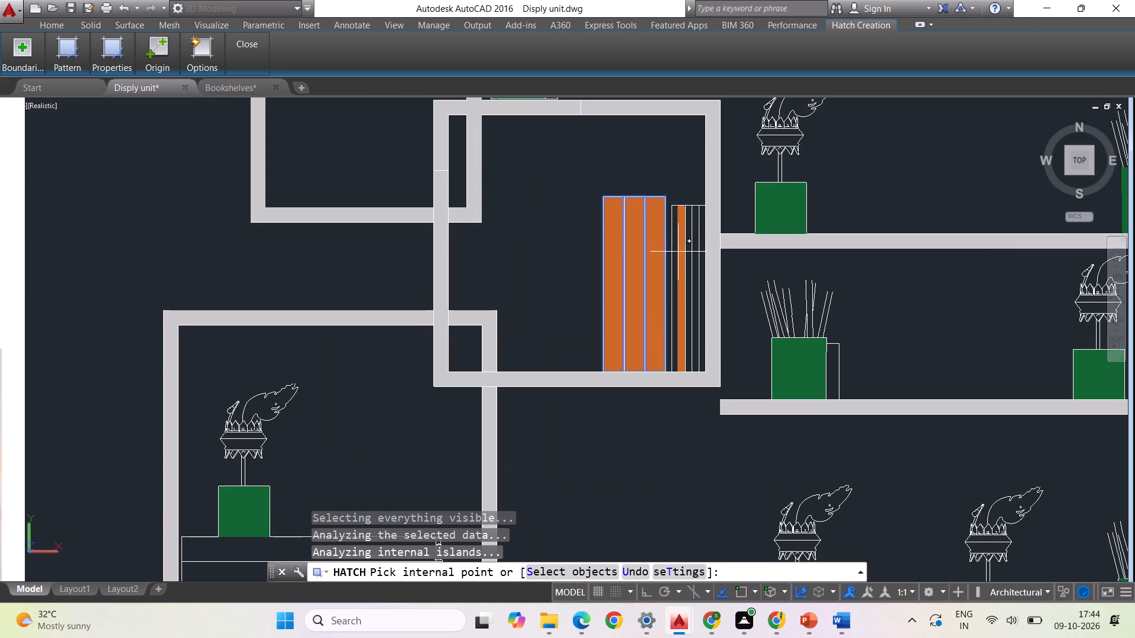
pyautogui.scroll(3, 676, 252)
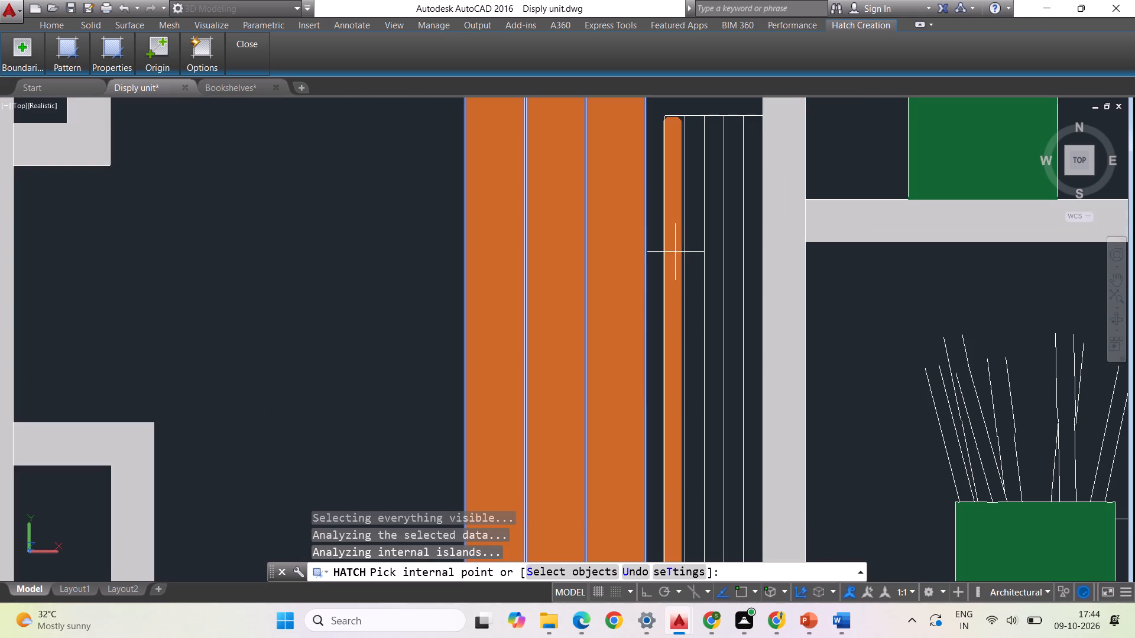
pyautogui.click(676, 252)
pyautogui.click(695, 255)
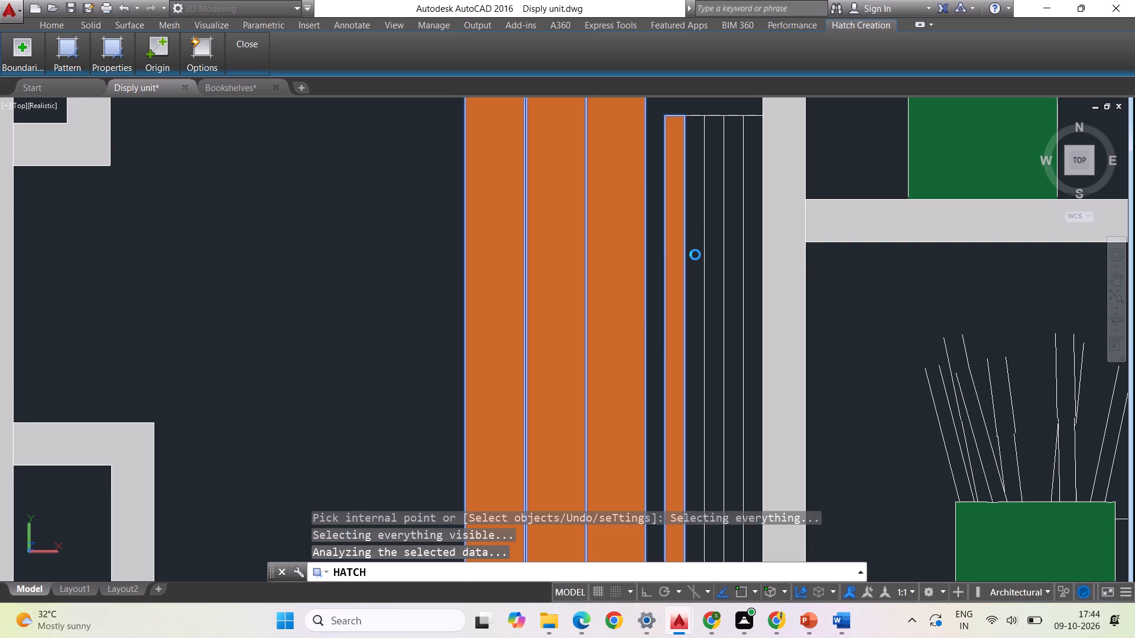
pyautogui.click(714, 255)
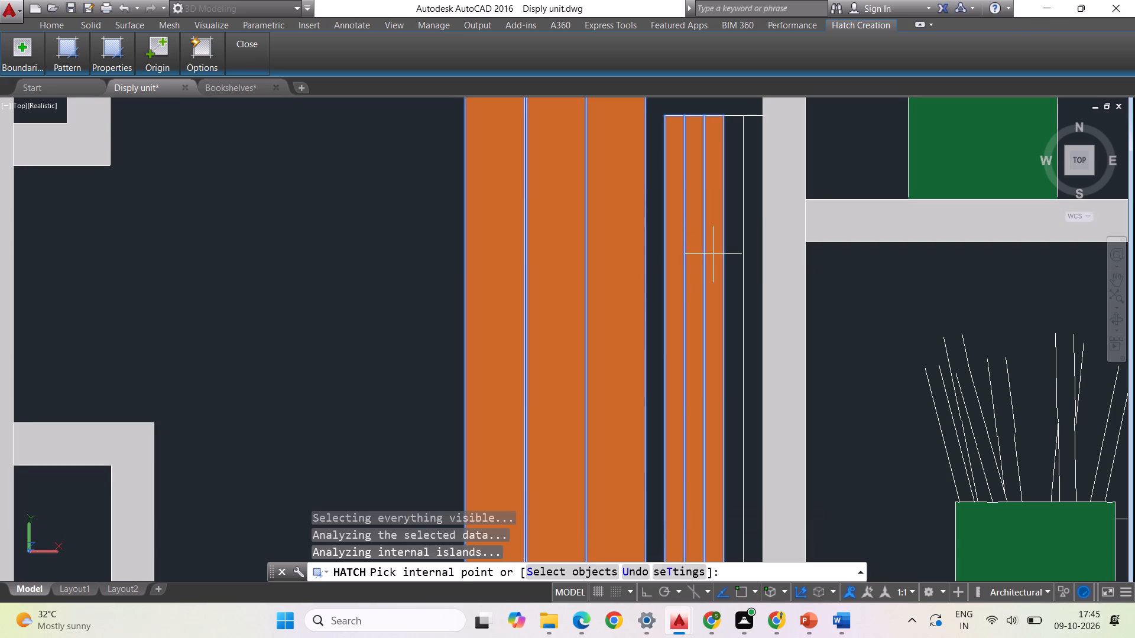
pyautogui.click(735, 250)
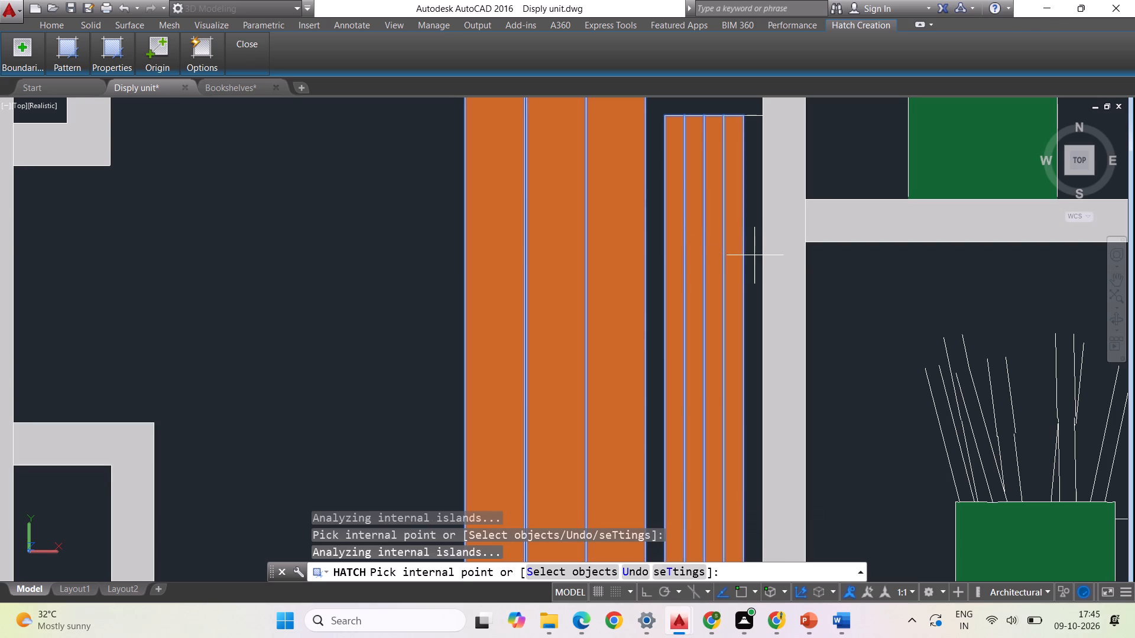
pyautogui.click(755, 256)
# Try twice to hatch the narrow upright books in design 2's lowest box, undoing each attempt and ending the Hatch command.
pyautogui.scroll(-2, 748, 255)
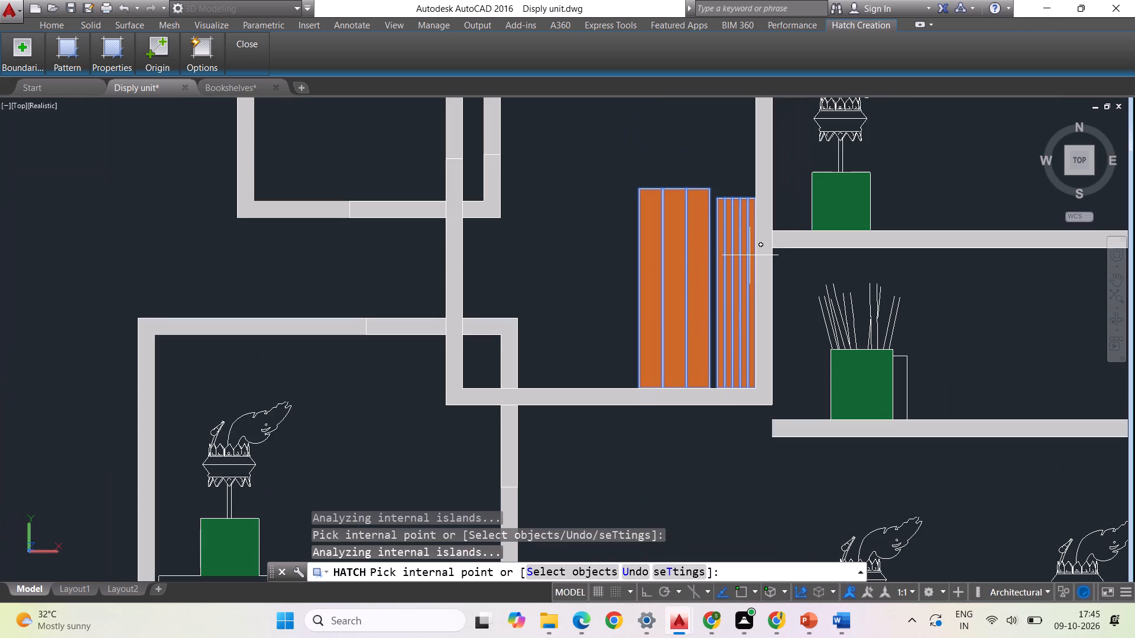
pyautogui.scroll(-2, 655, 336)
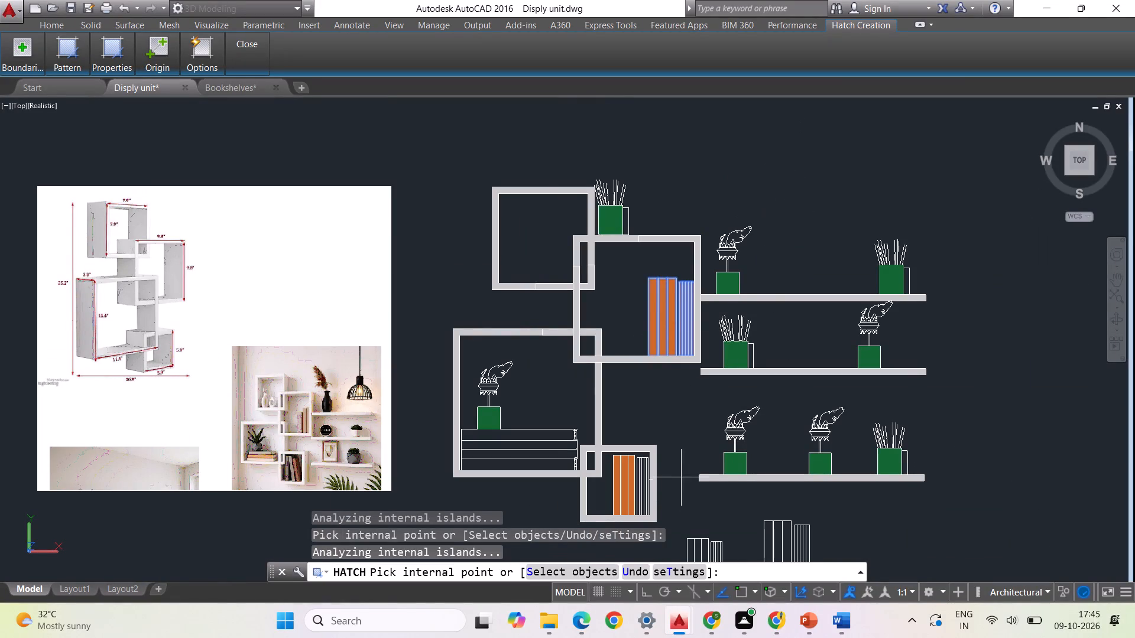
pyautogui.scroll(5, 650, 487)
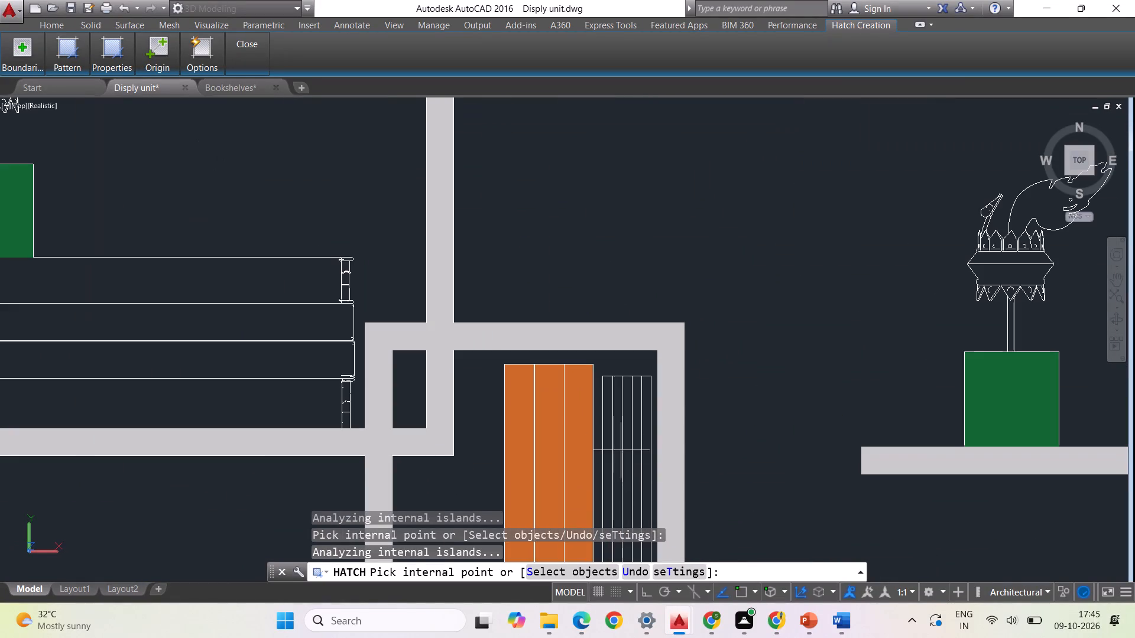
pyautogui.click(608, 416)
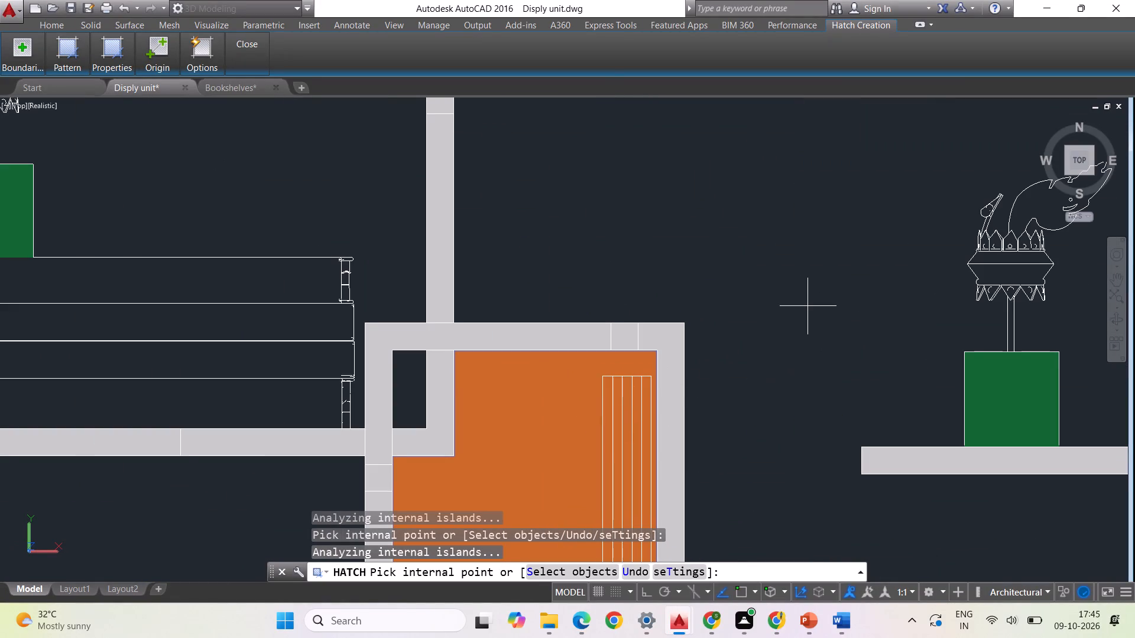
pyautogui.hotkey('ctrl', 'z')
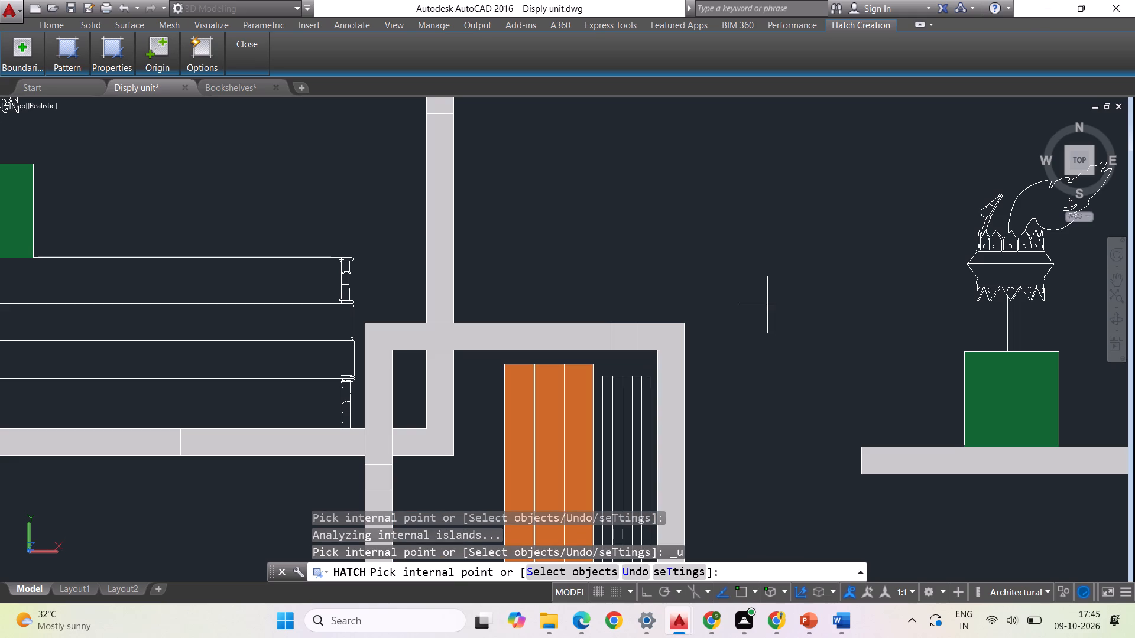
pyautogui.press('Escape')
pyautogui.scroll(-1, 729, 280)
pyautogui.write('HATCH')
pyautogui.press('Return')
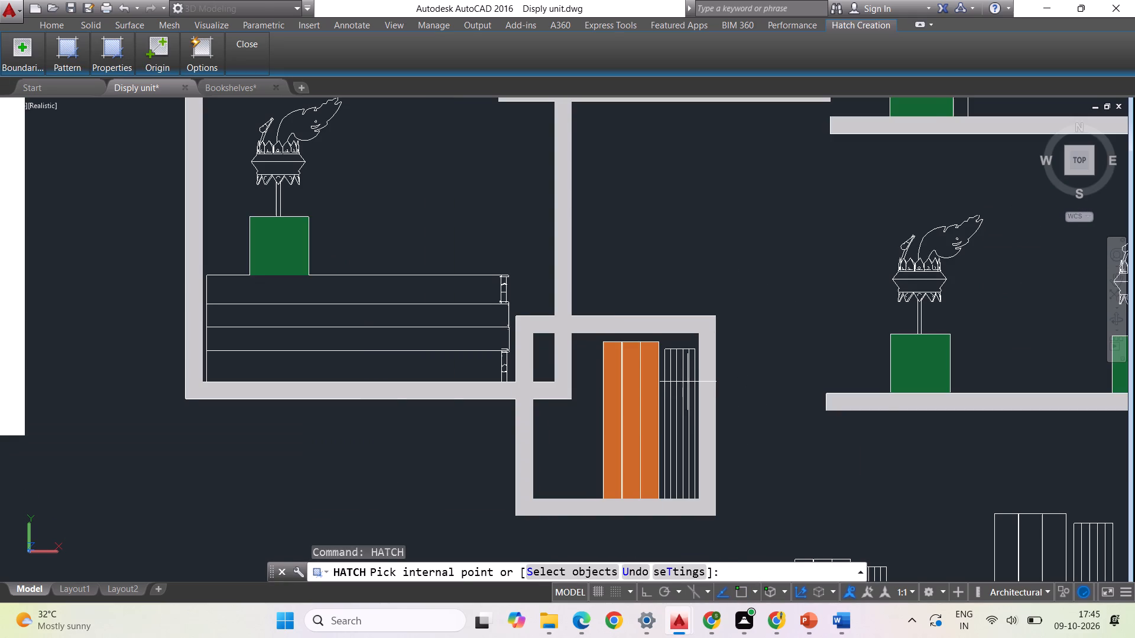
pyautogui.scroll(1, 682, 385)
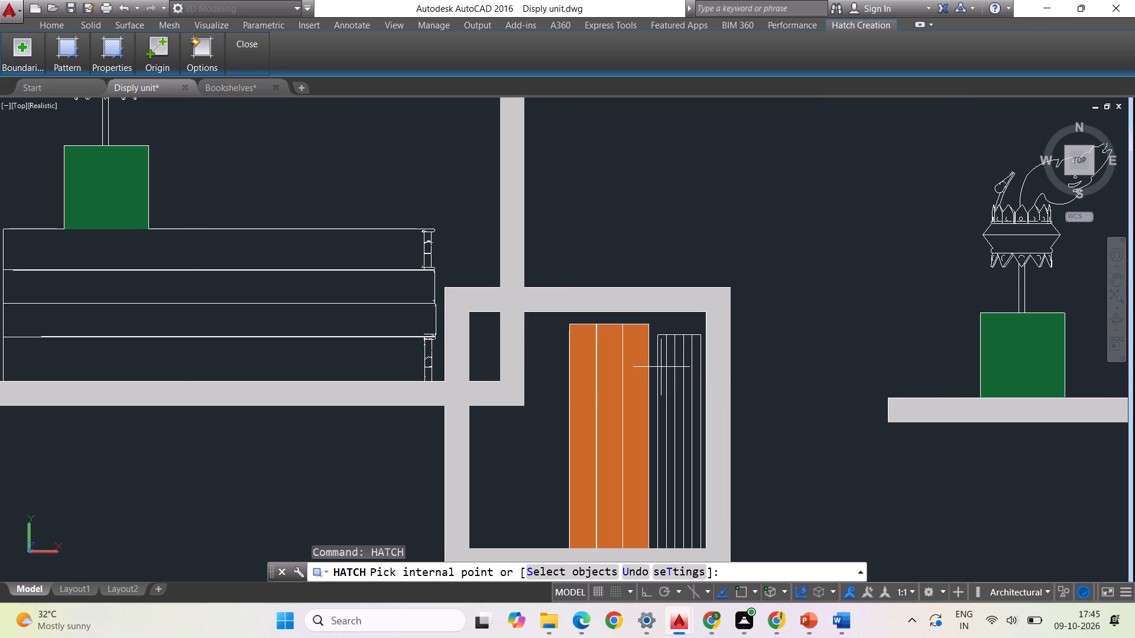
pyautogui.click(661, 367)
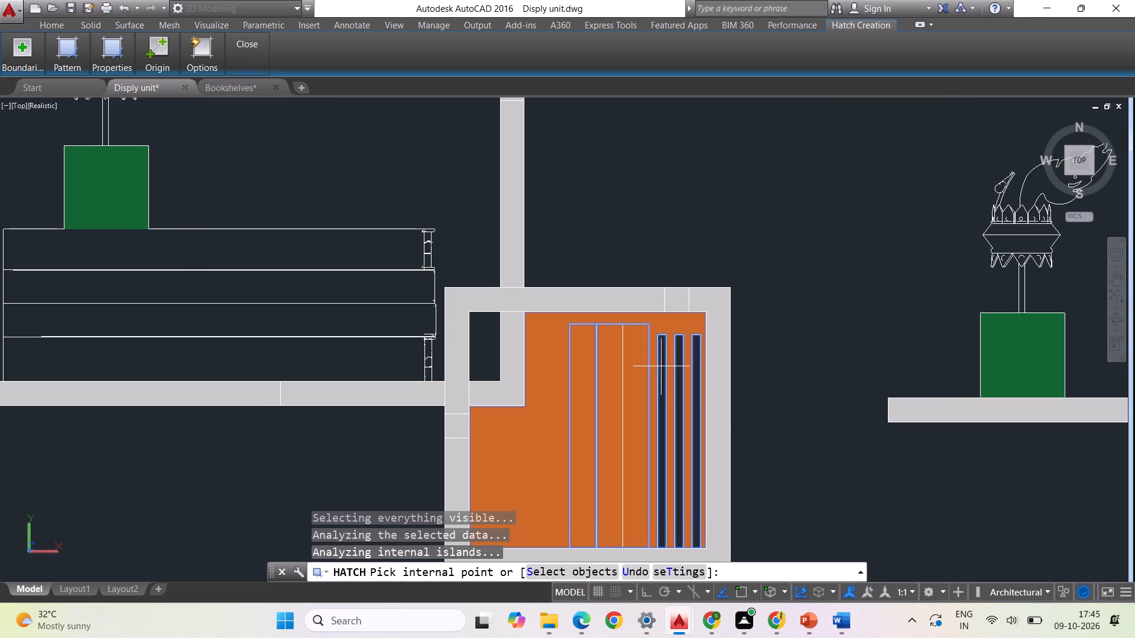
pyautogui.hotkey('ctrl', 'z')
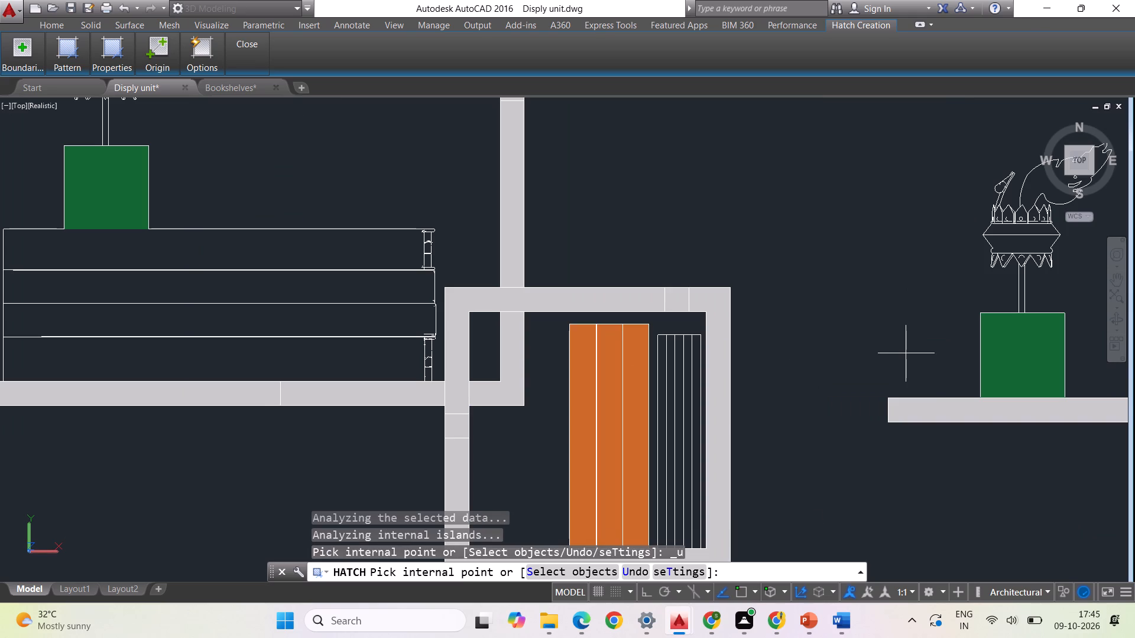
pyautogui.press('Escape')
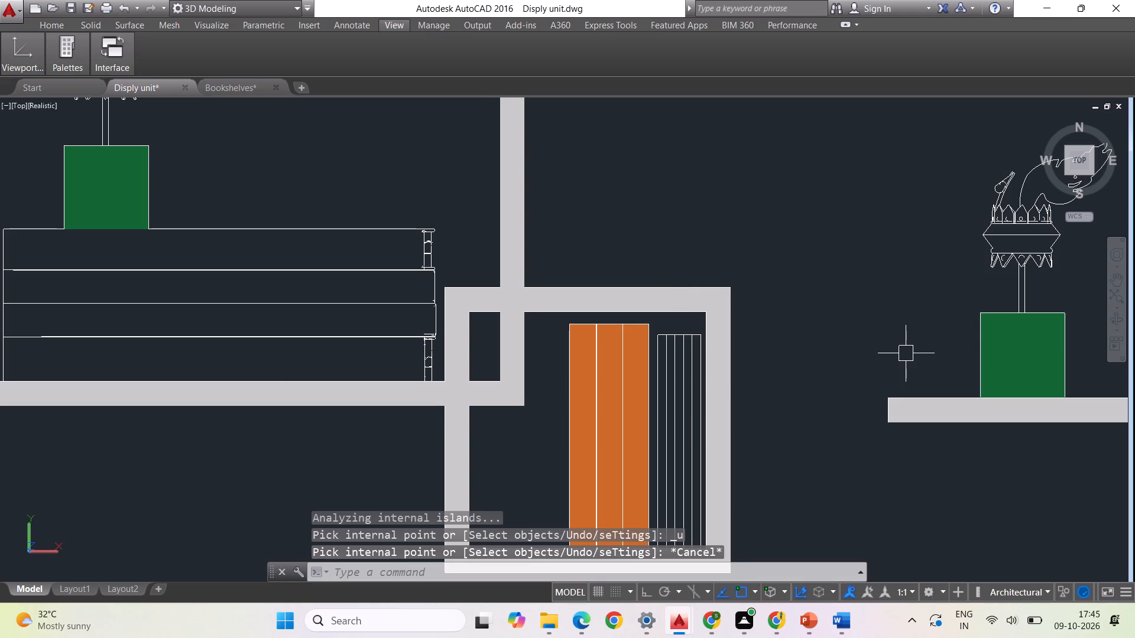
# Delete the two spare groups of upright books below design 2's shelves.
pyautogui.scroll(-2, 735, 350)
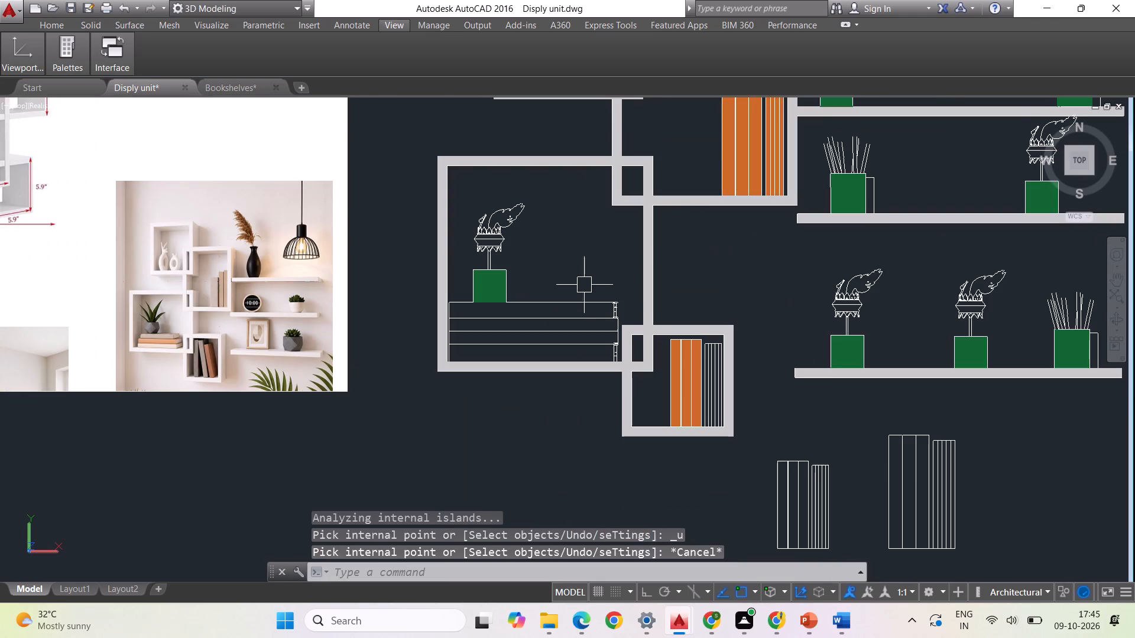
pyautogui.scroll(-1, 583, 287)
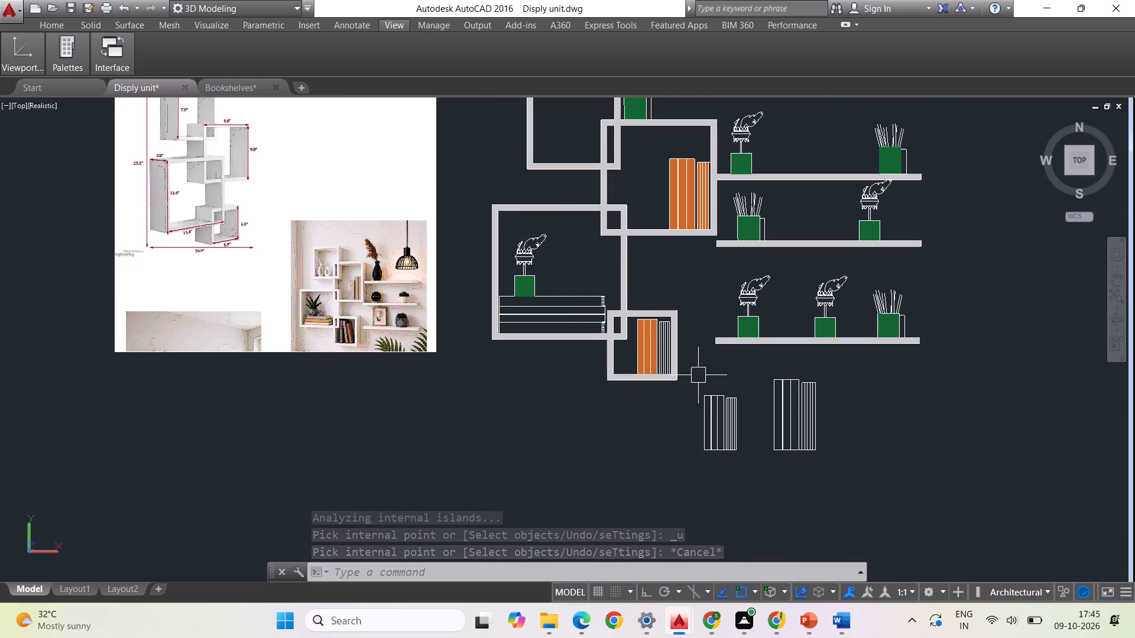
pyautogui.click(698, 374)
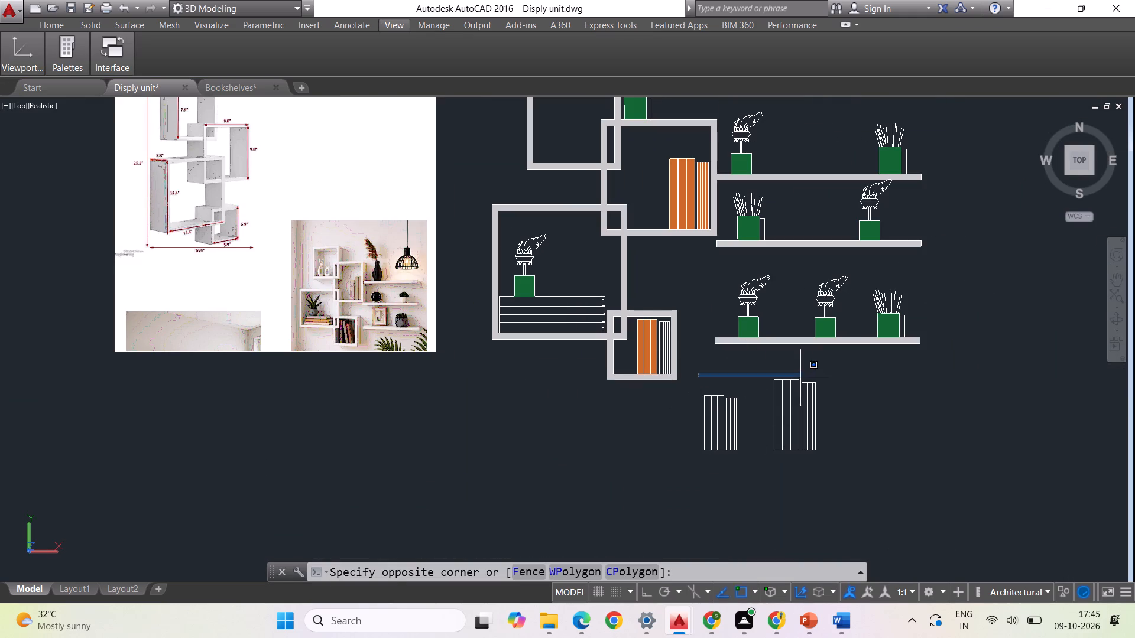
pyautogui.click(851, 477)
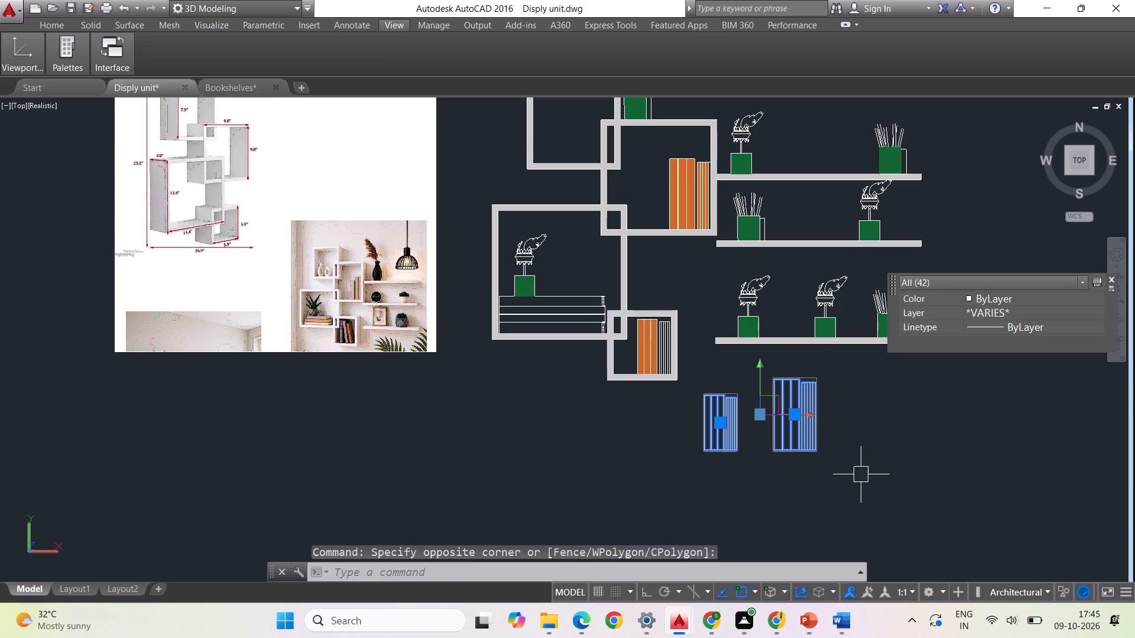
pyautogui.press('Delete')
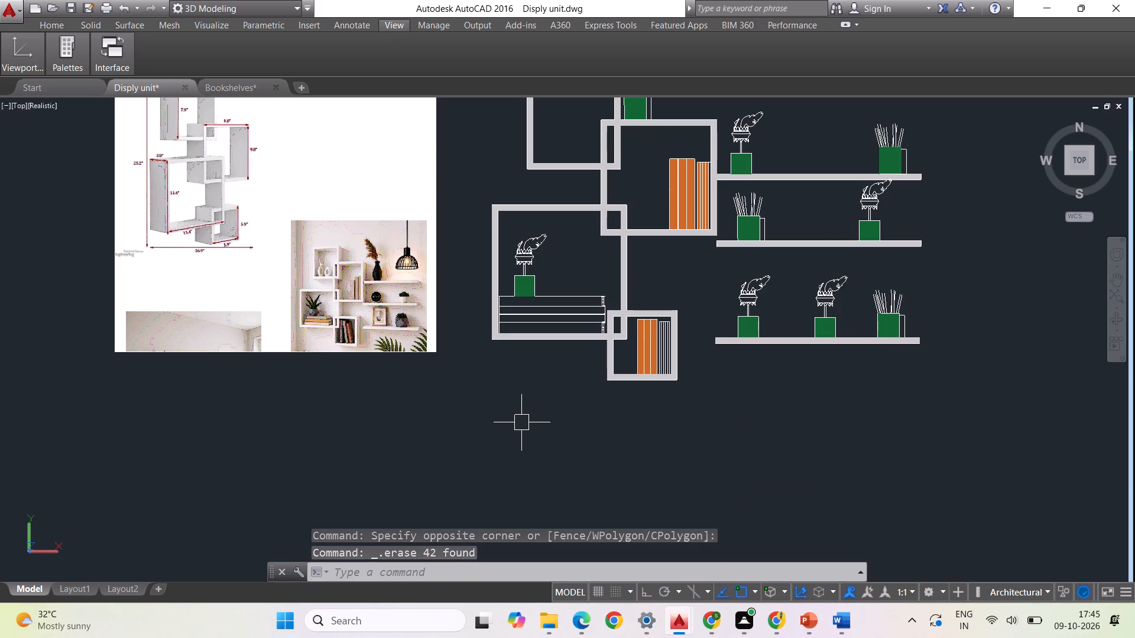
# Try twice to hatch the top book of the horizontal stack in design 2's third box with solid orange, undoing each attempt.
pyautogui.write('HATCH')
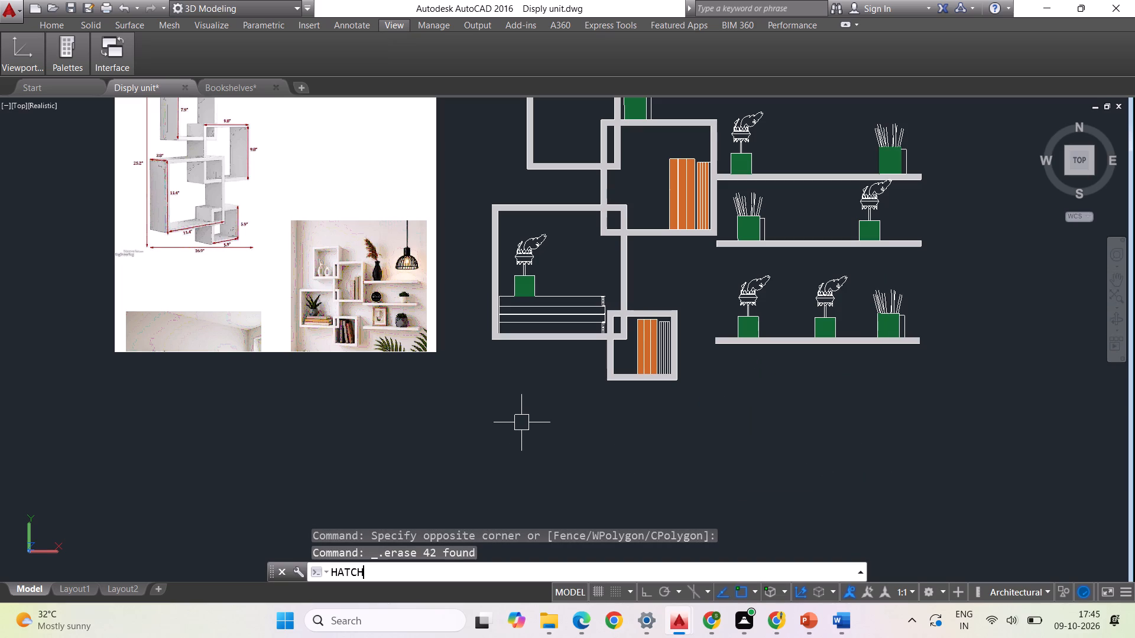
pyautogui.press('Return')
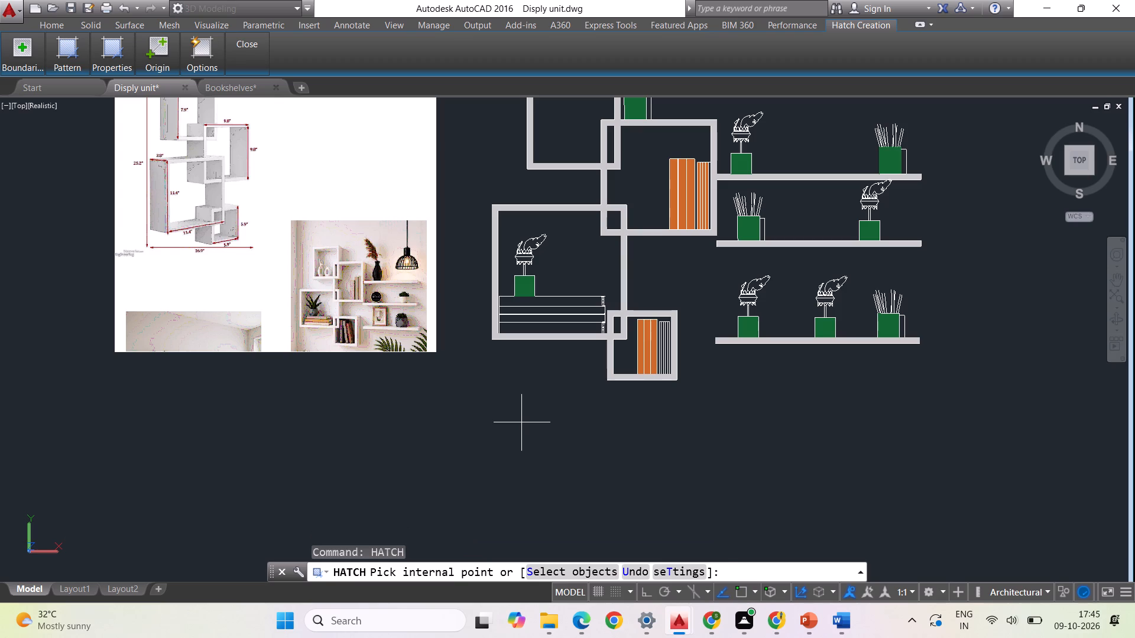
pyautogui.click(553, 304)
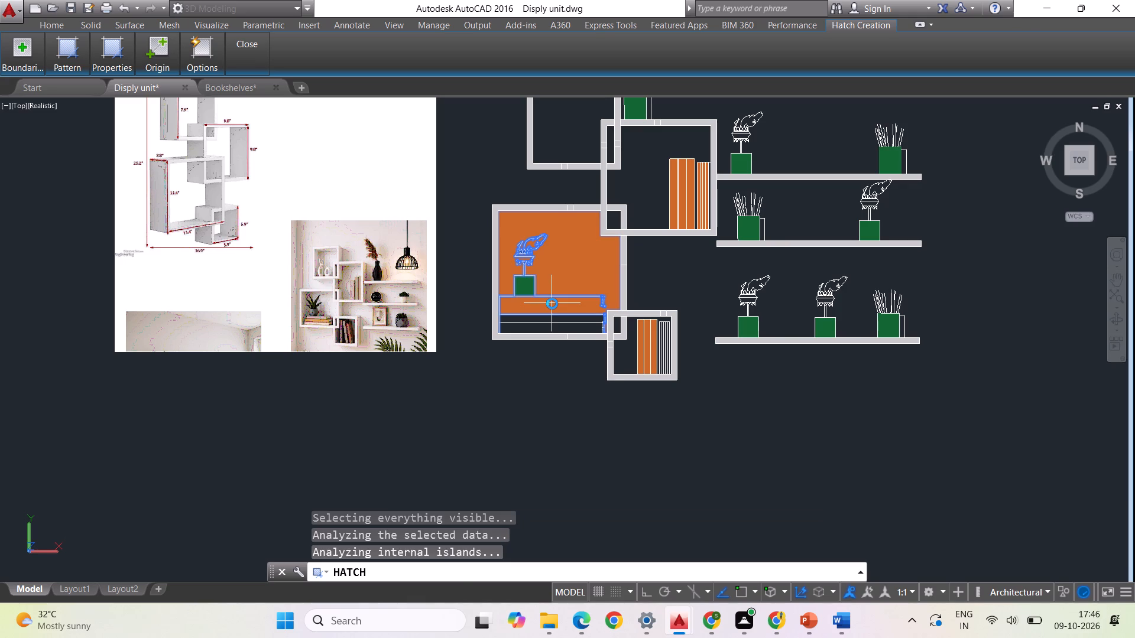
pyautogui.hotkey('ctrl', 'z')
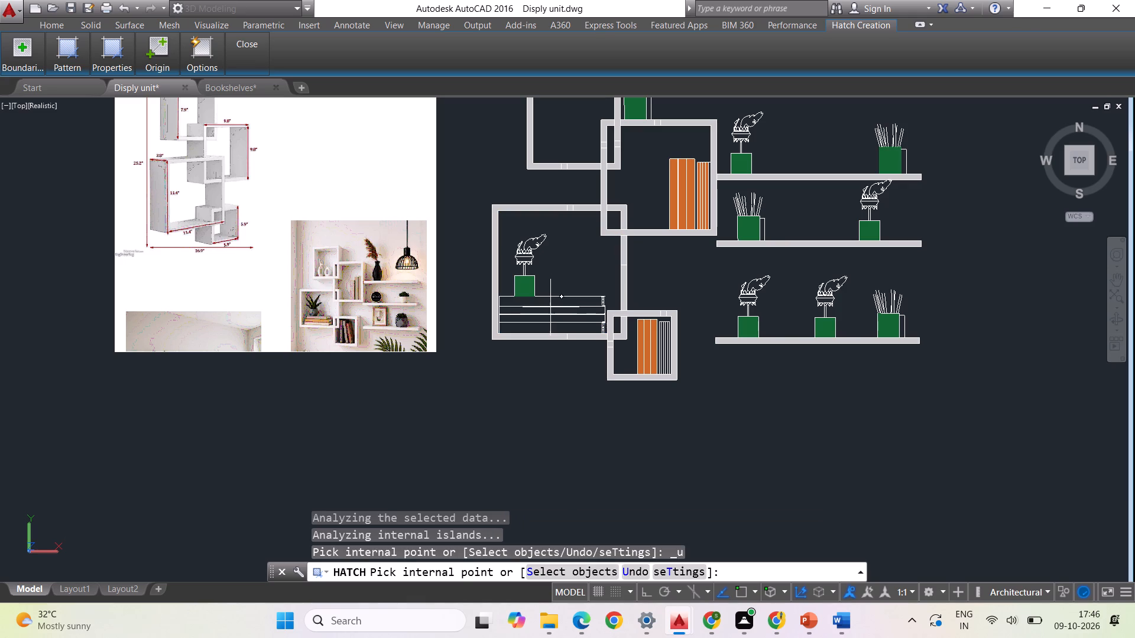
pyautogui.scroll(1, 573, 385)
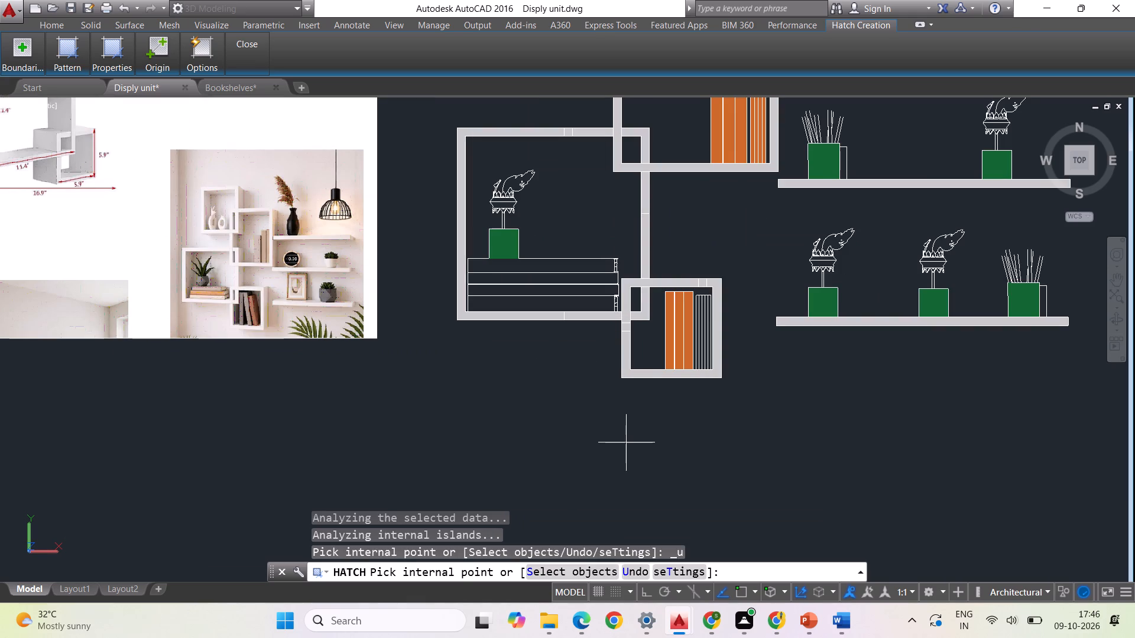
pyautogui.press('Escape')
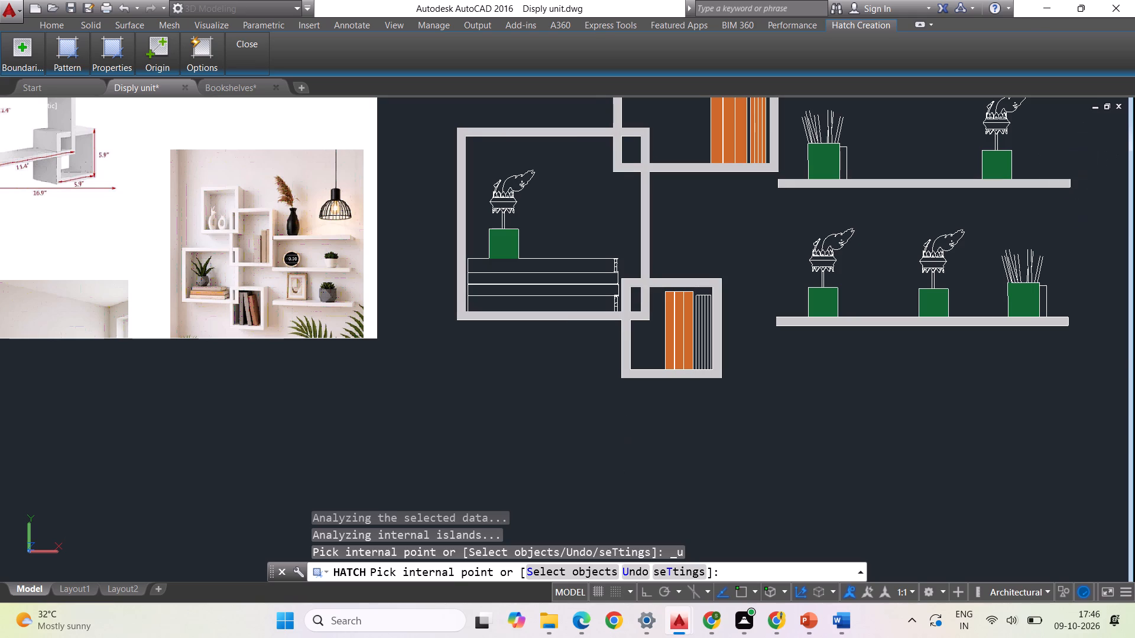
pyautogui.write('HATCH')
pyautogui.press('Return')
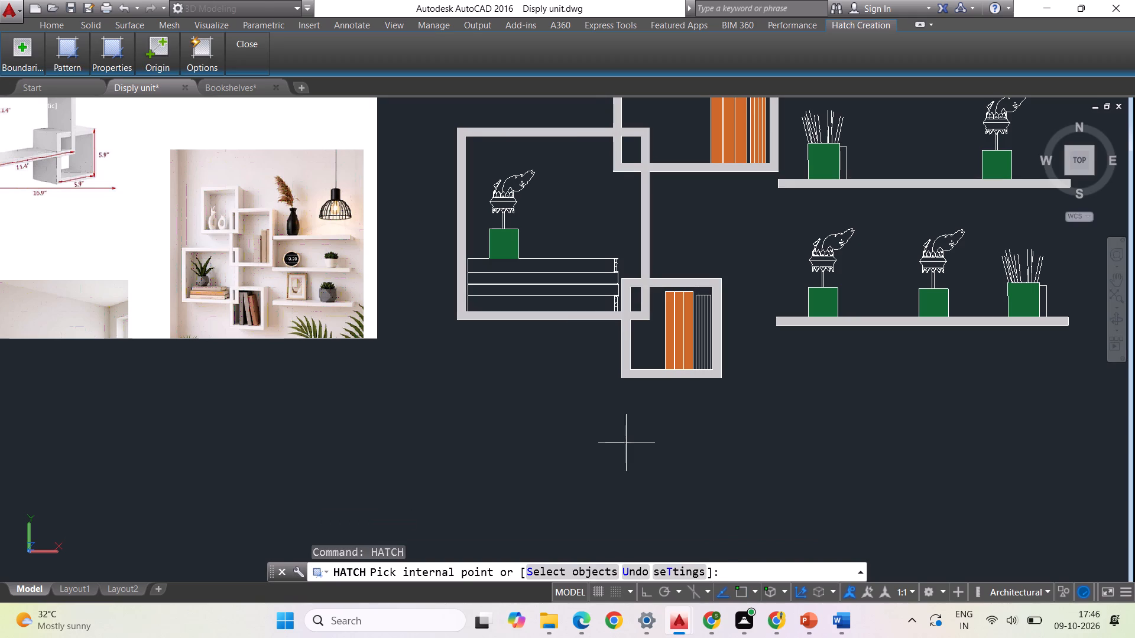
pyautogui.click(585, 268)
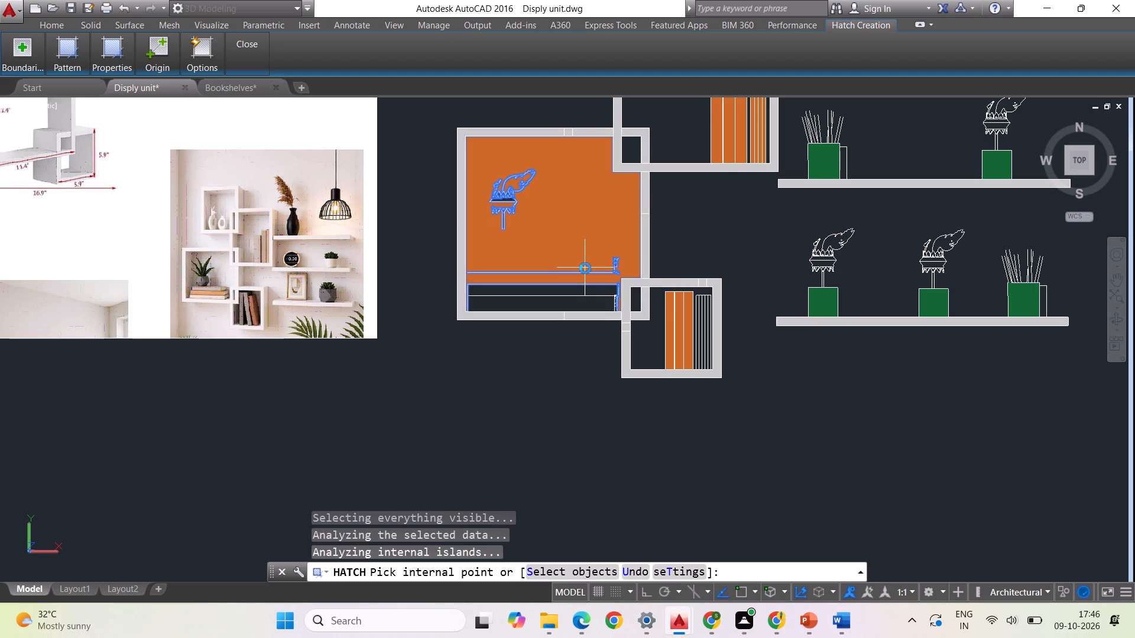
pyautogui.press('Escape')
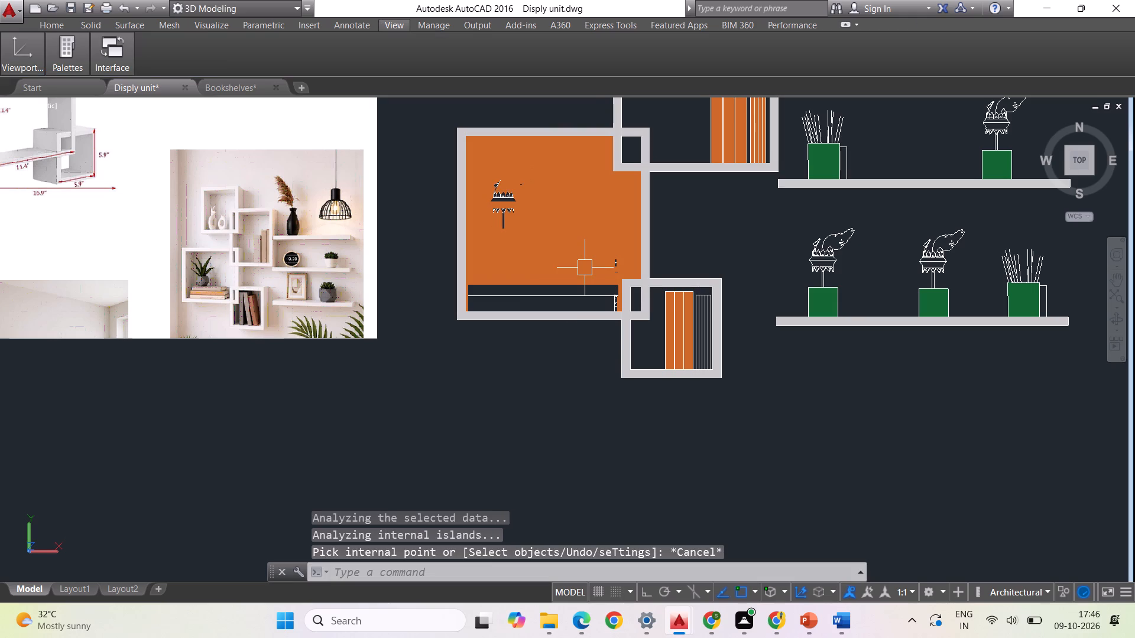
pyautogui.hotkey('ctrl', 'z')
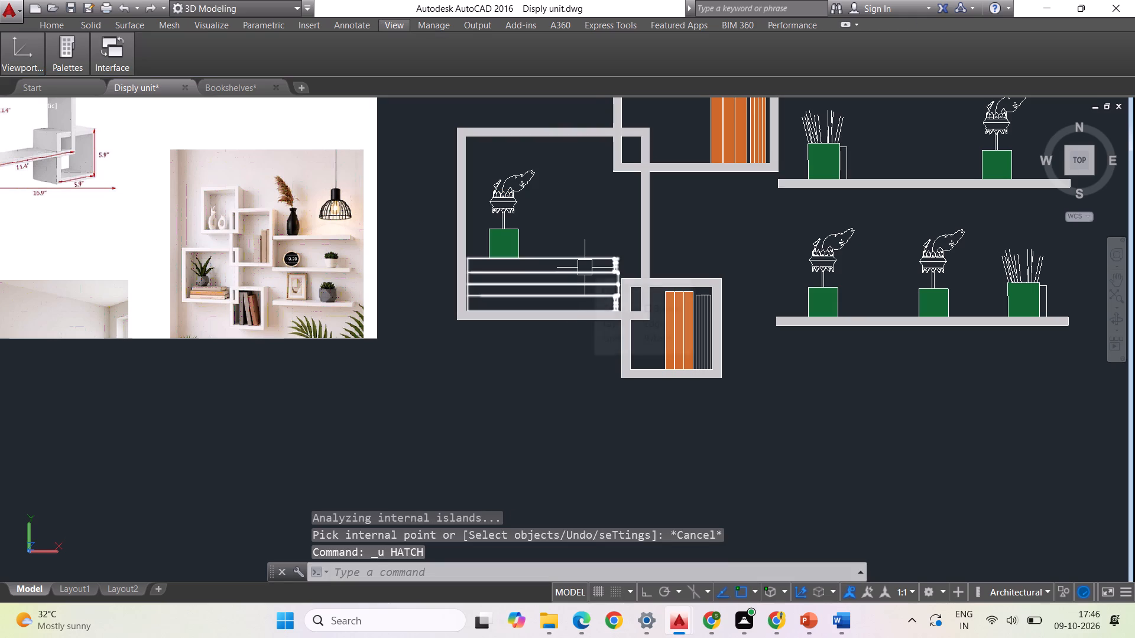
# Hatch the three rightmost narrow upright books in design 2's lowest box with the same solid orange, undoing any fill that spills outside them.
pyautogui.scroll(-1, 479, 402)
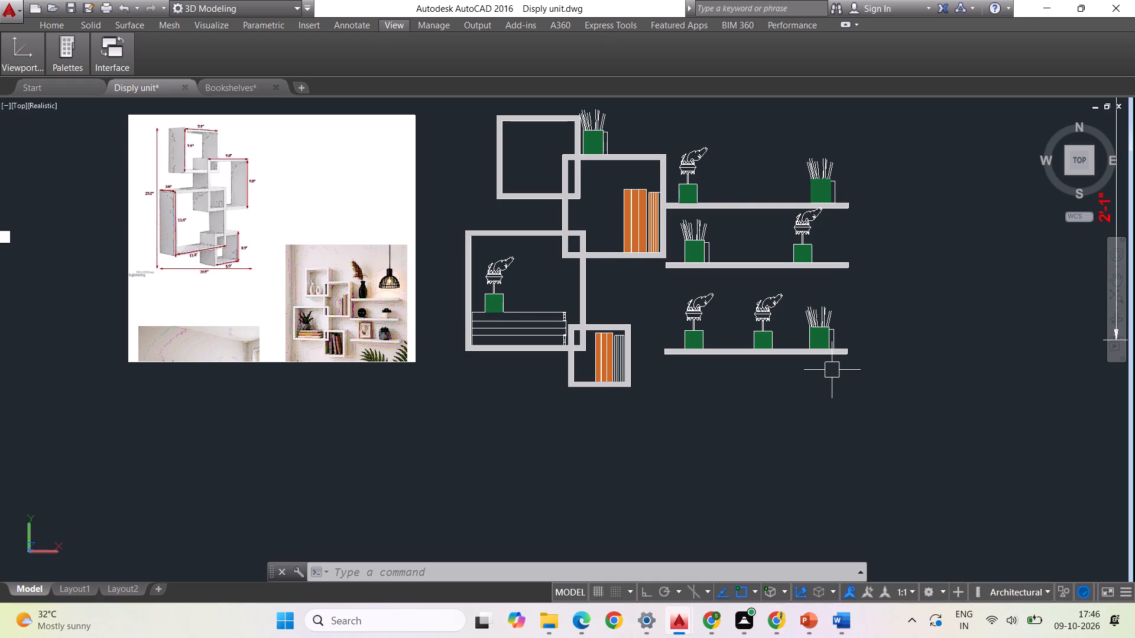
pyautogui.scroll(2, 624, 328)
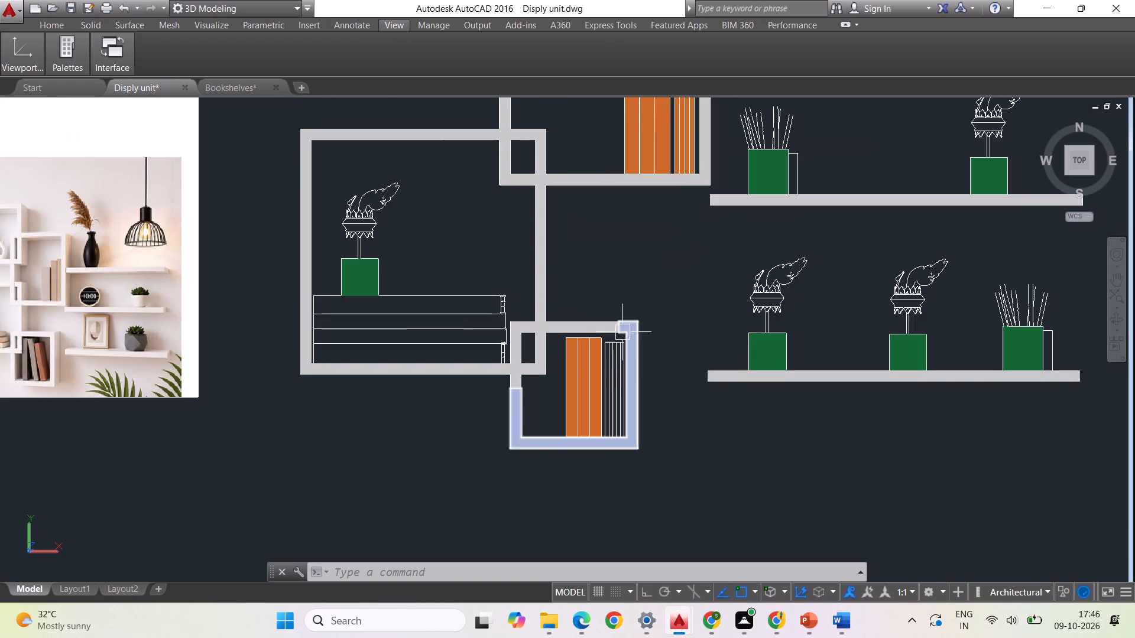
pyautogui.scroll(2, 619, 371)
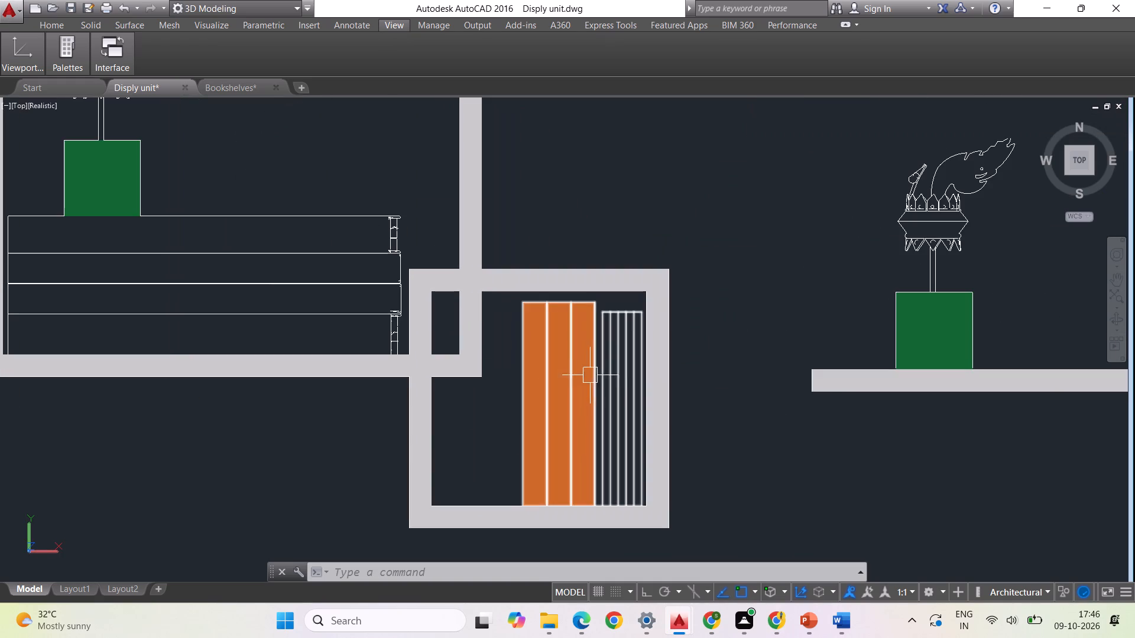
pyautogui.write('HATCH')
pyautogui.press('Return')
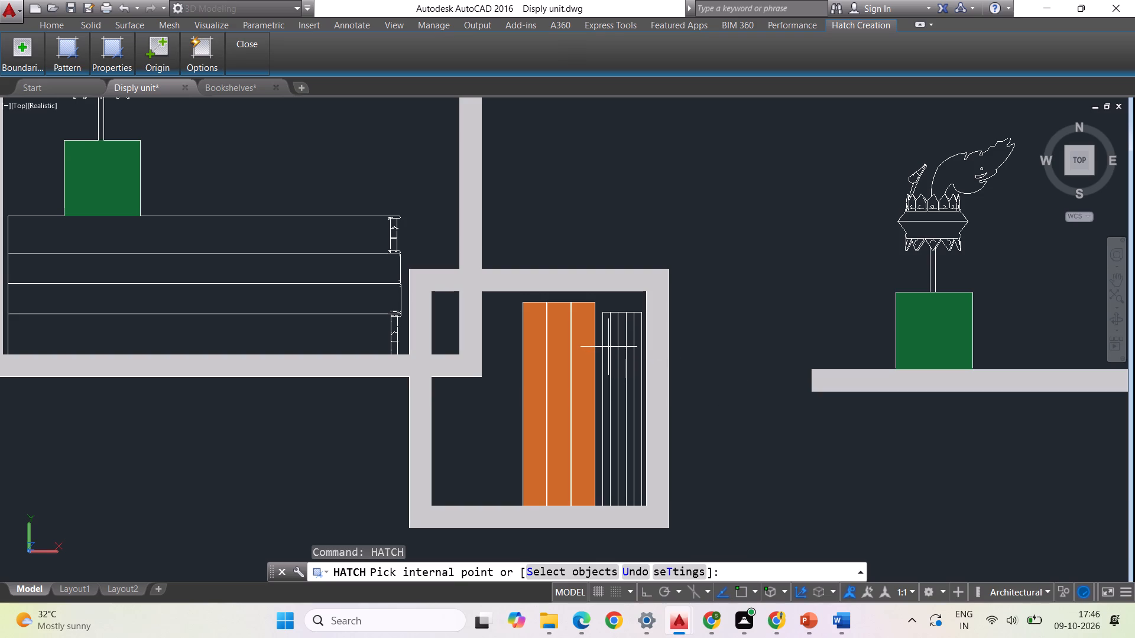
pyautogui.click(640, 345)
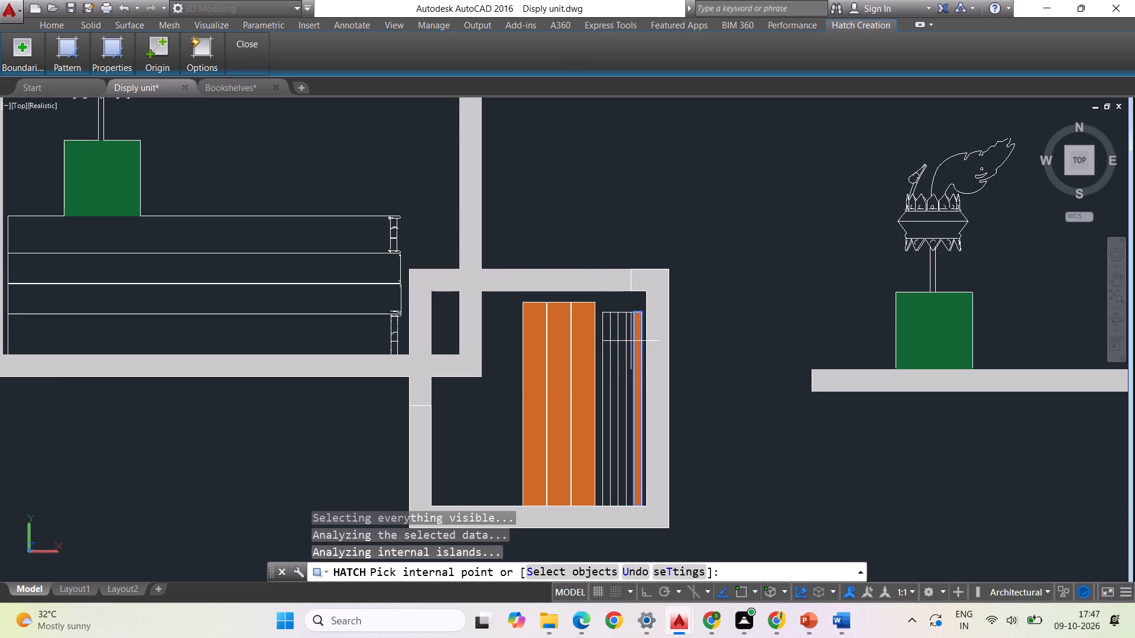
pyautogui.click(630, 341)
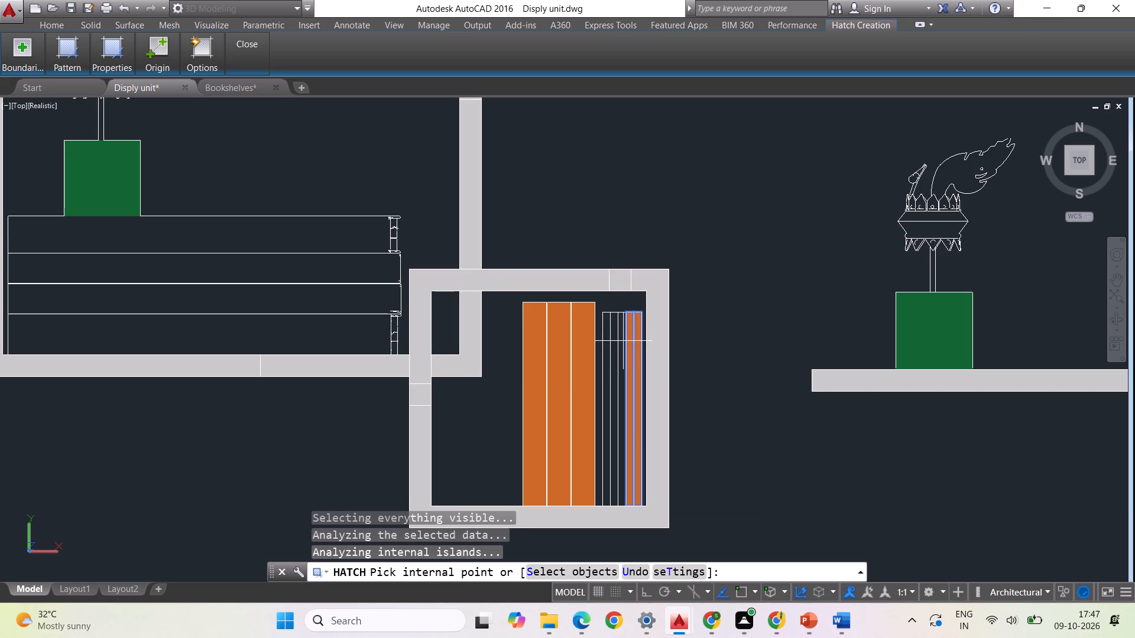
pyautogui.click(623, 341)
pyautogui.click(614, 341)
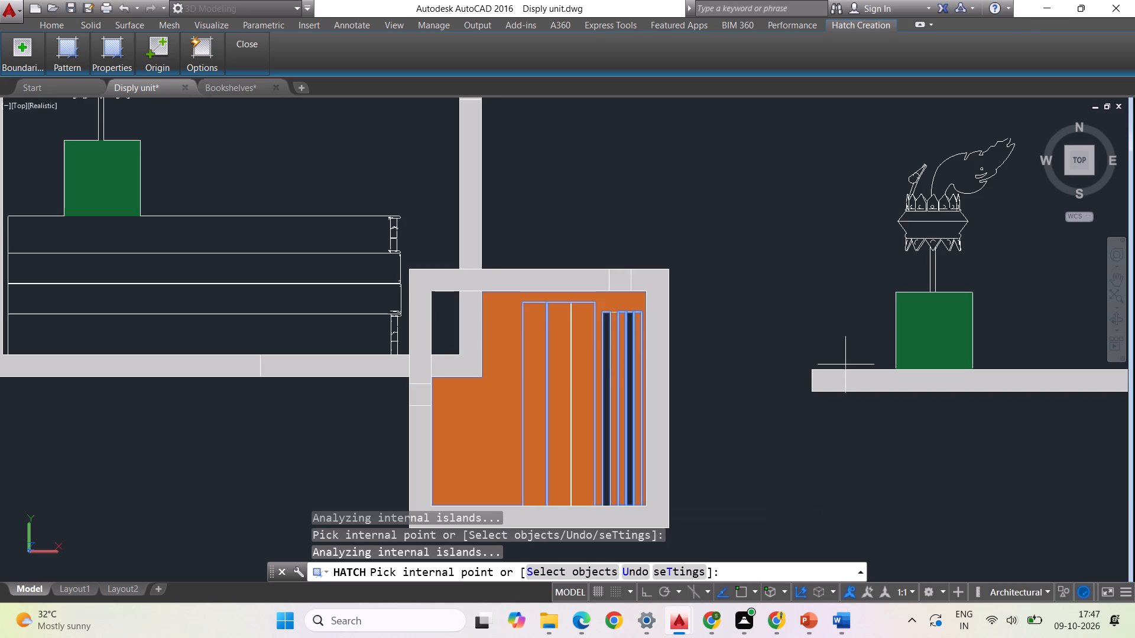
pyautogui.hotkey('ctrl', 'z')
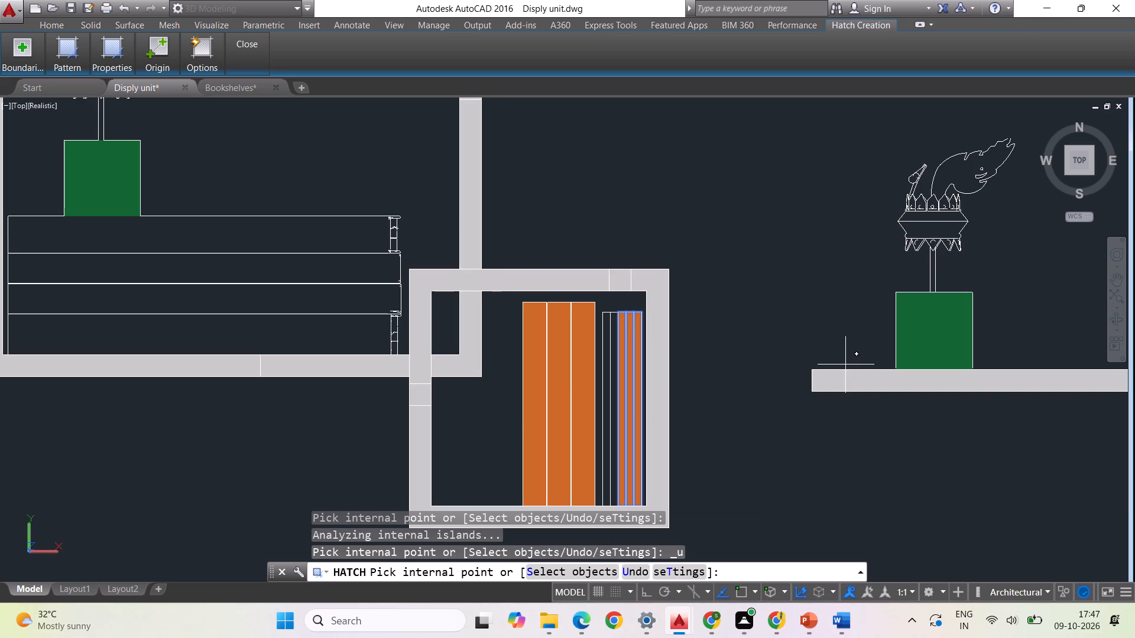
pyautogui.press('Escape')
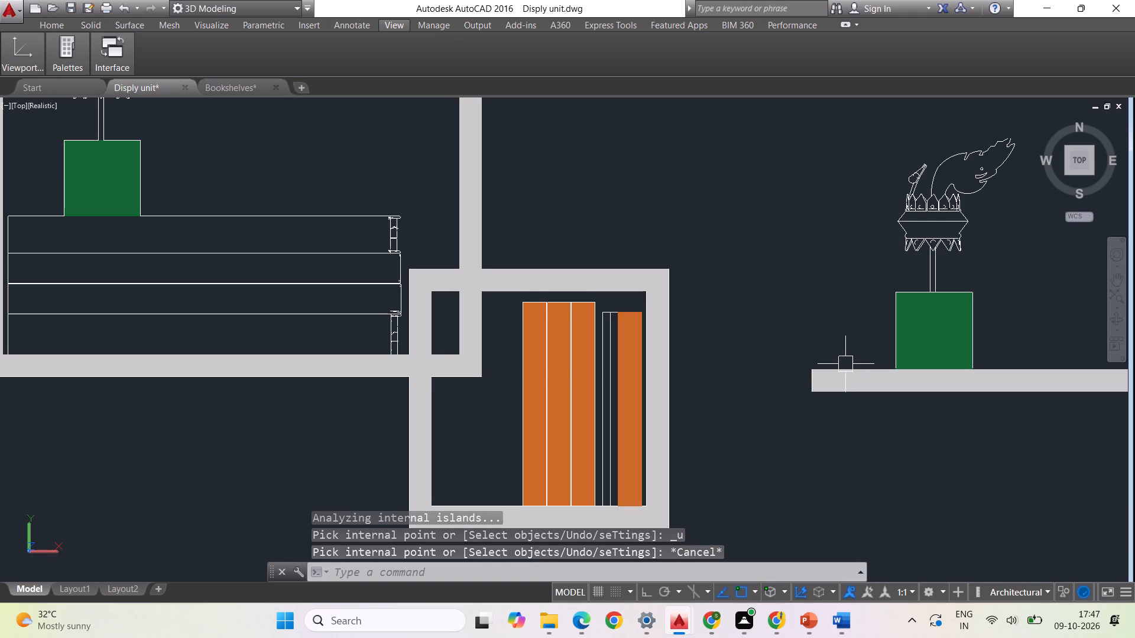
# Send the group of upright books in design 2's lowest box to the back of the draw order.
pyautogui.click(632, 354)
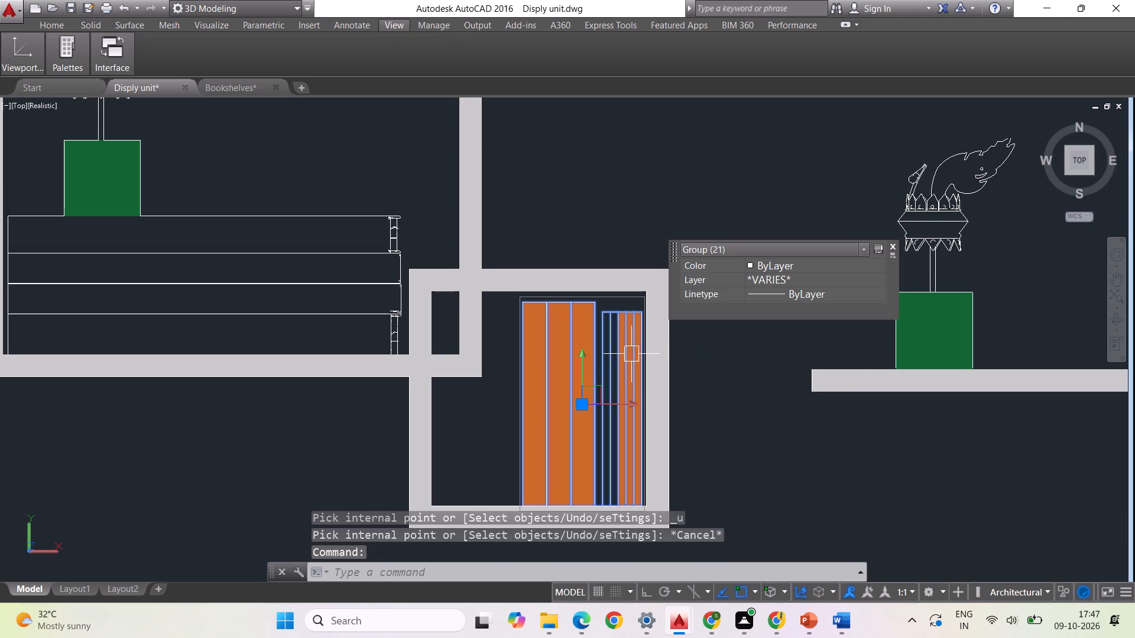
pyautogui.rightClick(632, 354)
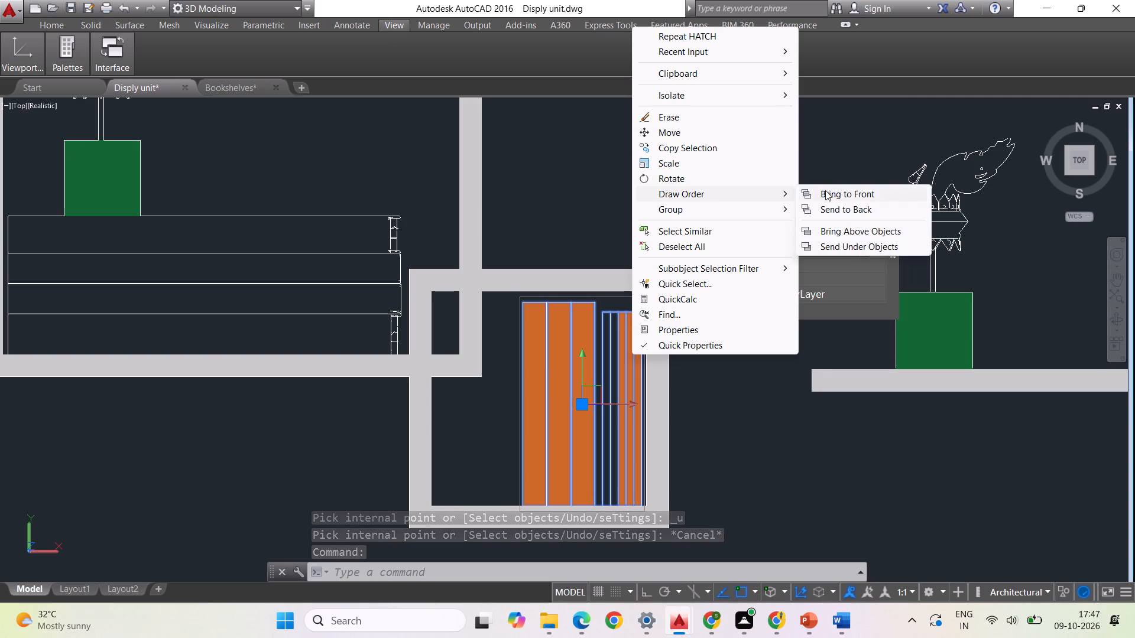
pyautogui.click(866, 209)
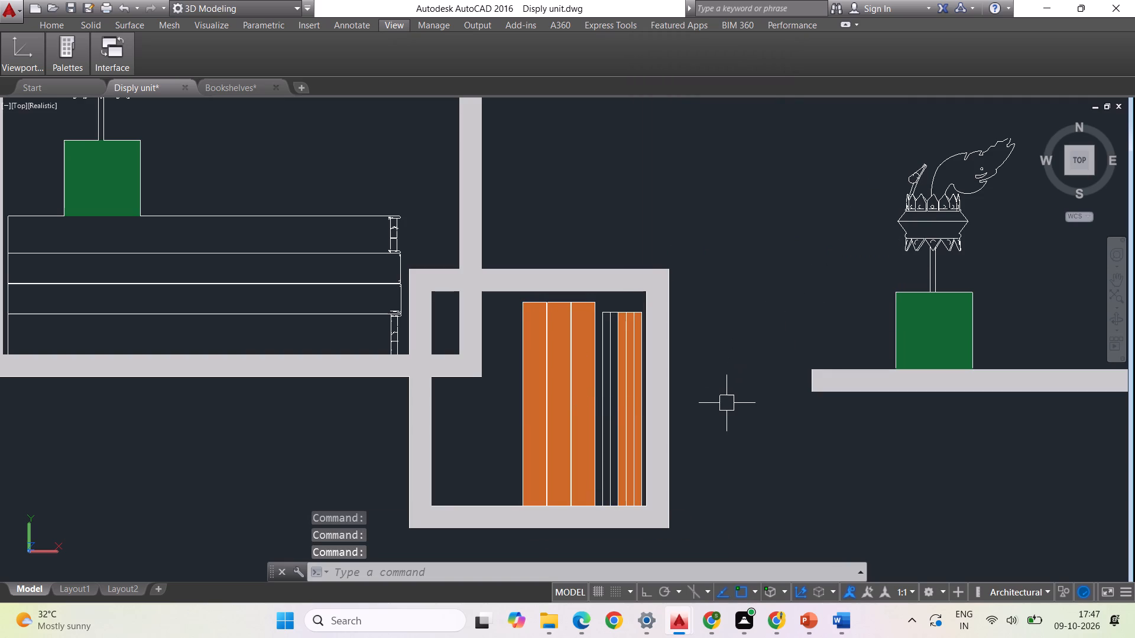
pyautogui.press('Escape')
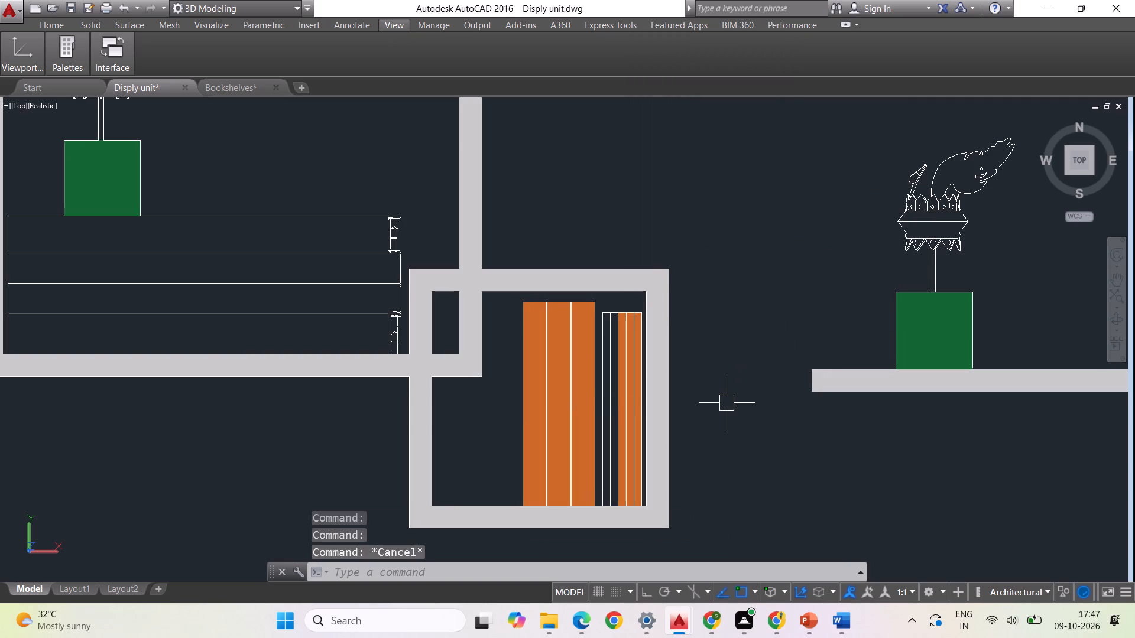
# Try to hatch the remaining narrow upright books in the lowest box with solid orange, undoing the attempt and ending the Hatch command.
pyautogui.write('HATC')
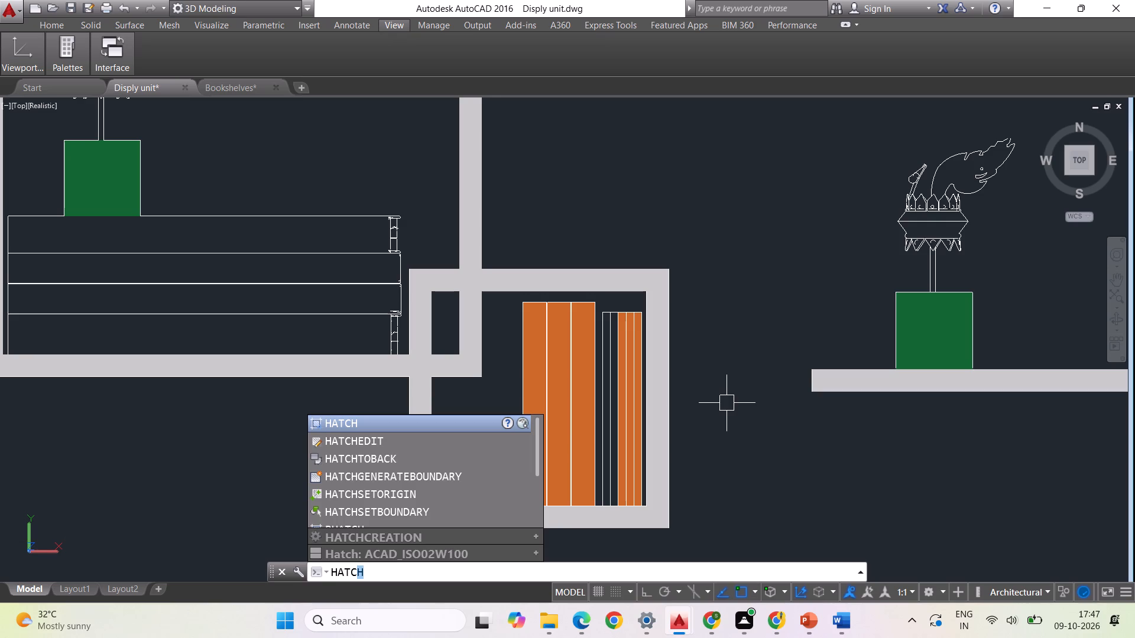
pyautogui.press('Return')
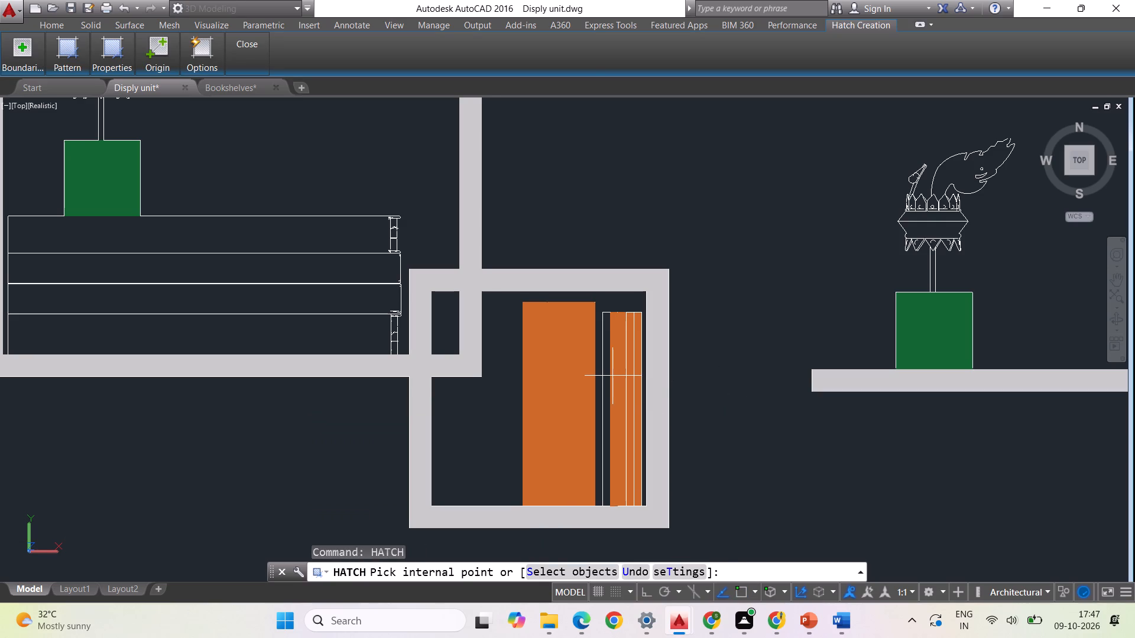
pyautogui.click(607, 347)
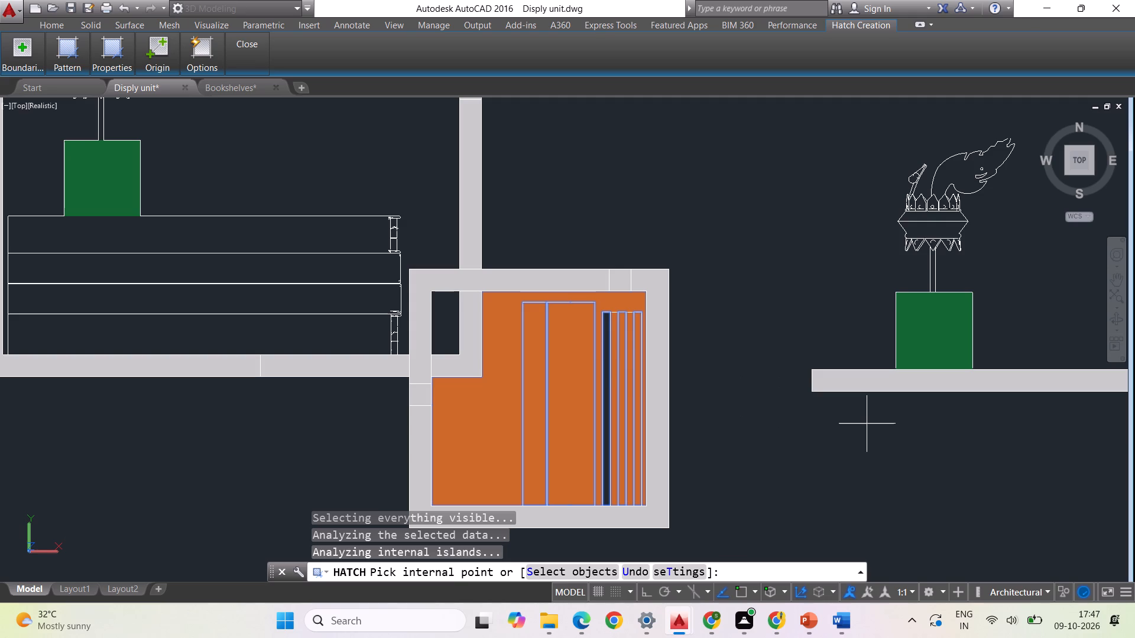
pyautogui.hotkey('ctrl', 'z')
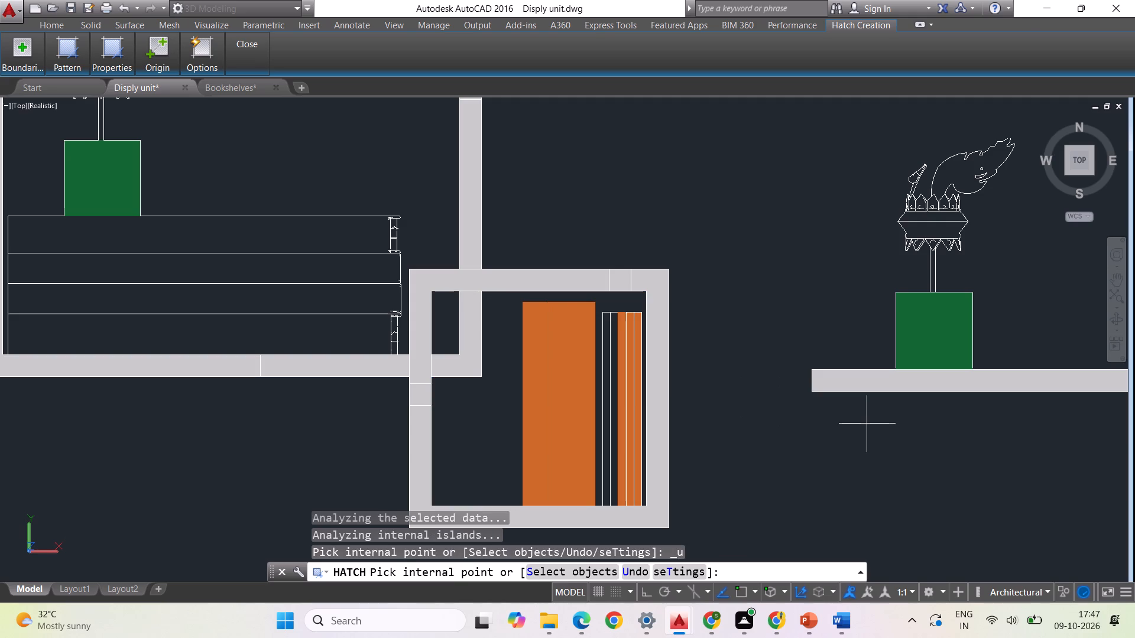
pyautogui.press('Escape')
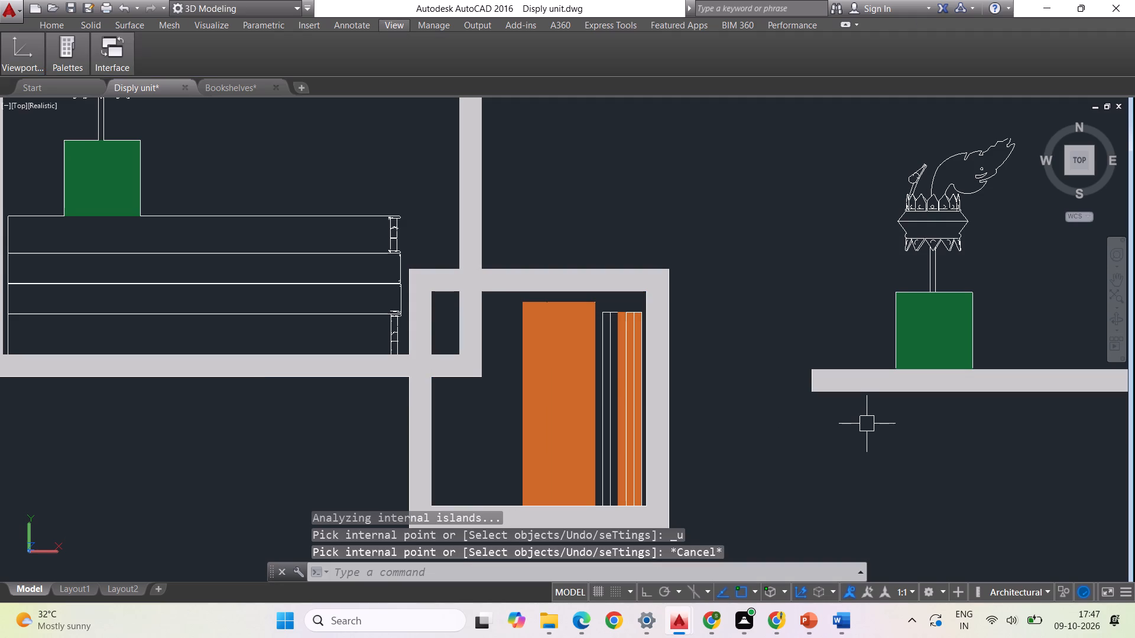
# Send the lowest box's group of upright books to the back of the draw order again.
pyautogui.click(569, 376)
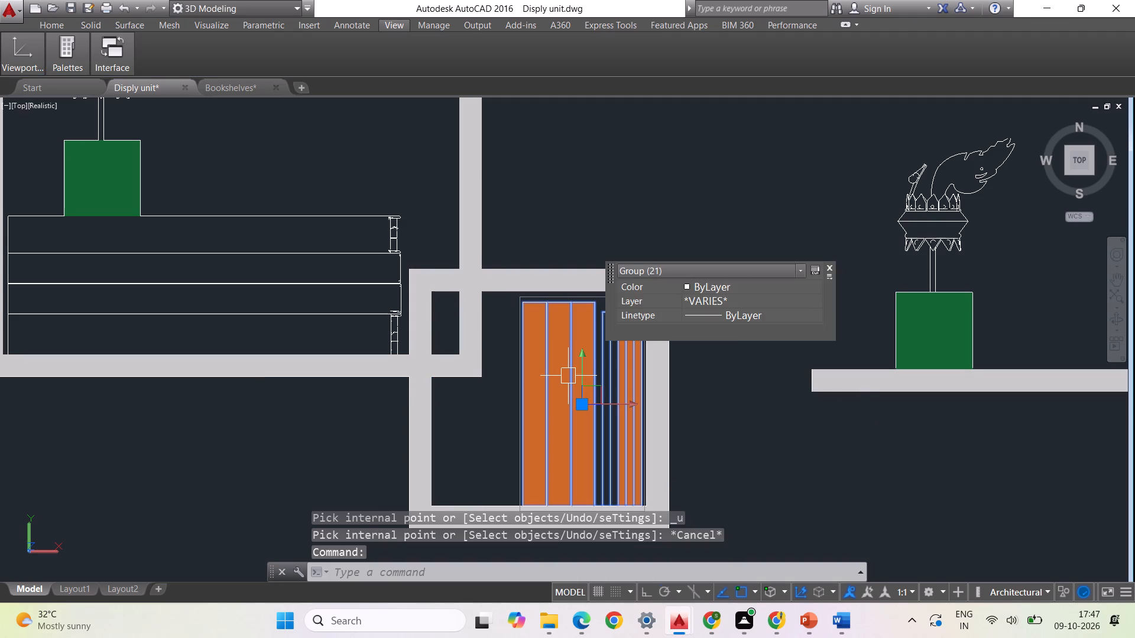
pyautogui.rightClick(569, 376)
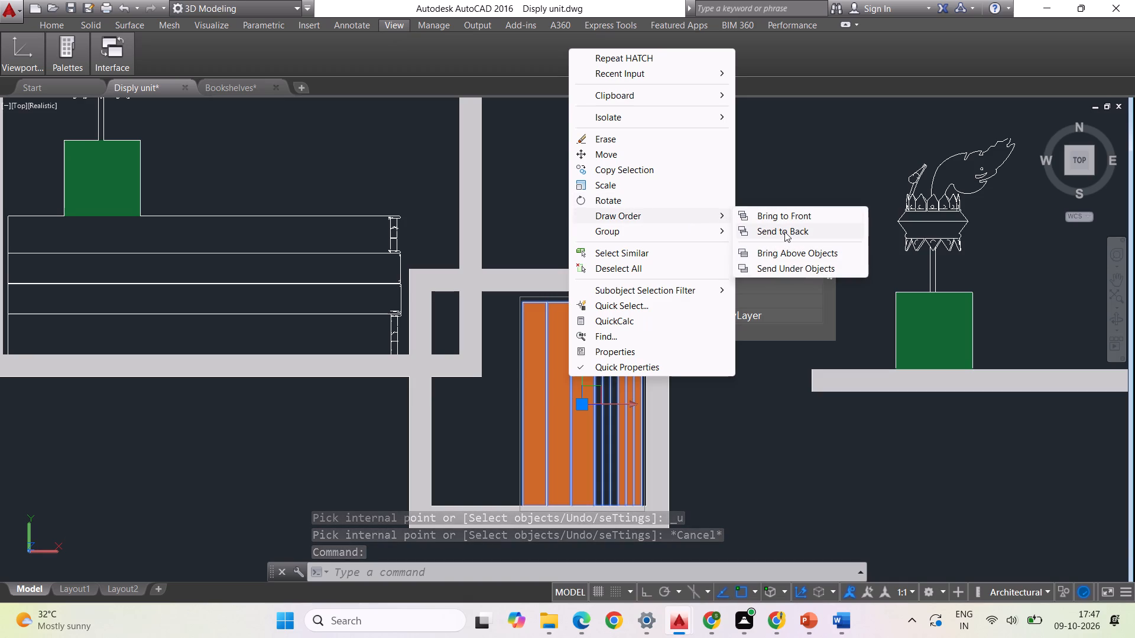
pyautogui.click(784, 232)
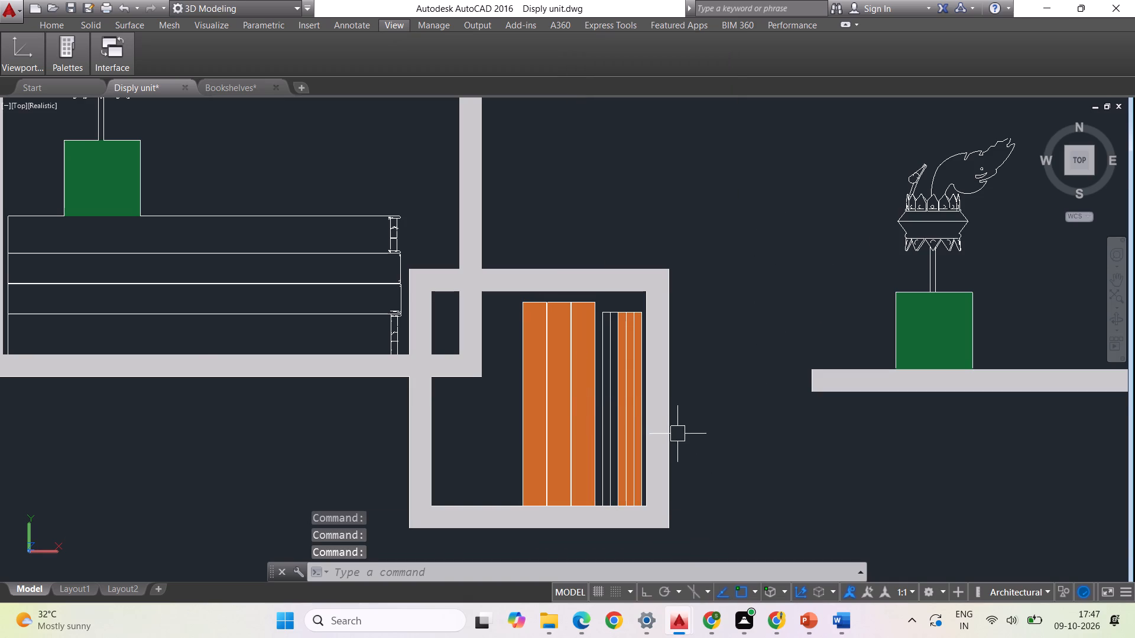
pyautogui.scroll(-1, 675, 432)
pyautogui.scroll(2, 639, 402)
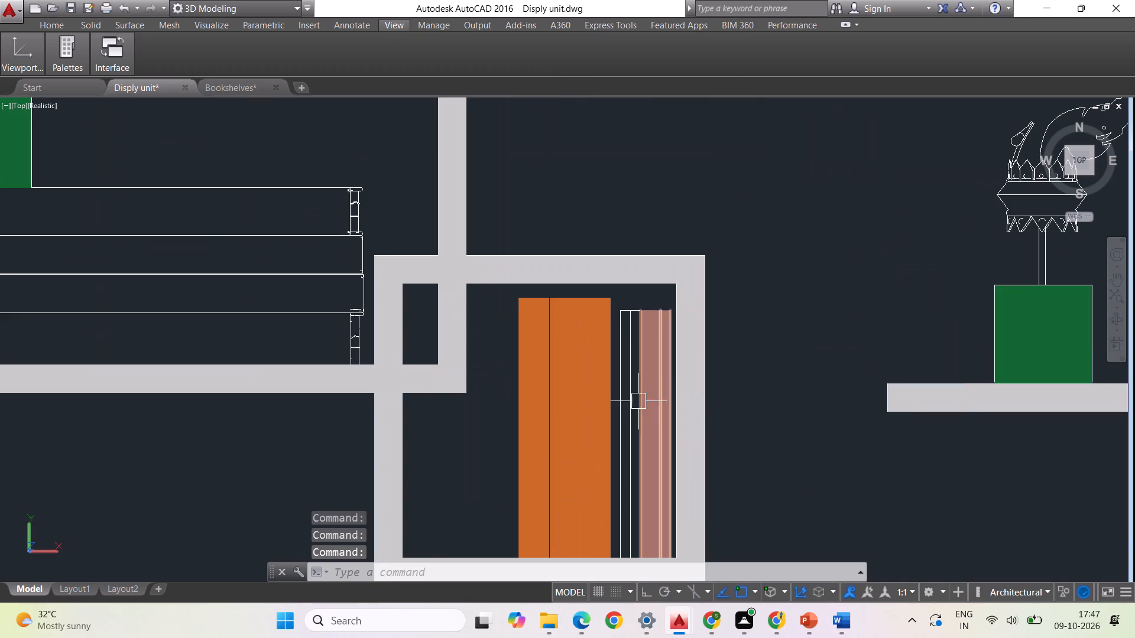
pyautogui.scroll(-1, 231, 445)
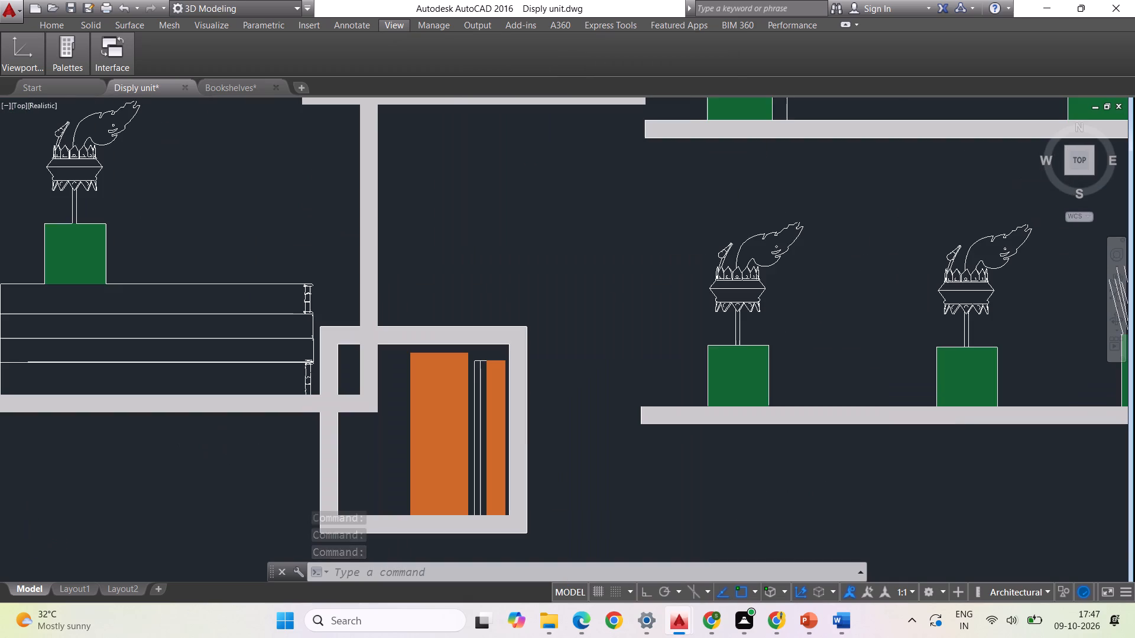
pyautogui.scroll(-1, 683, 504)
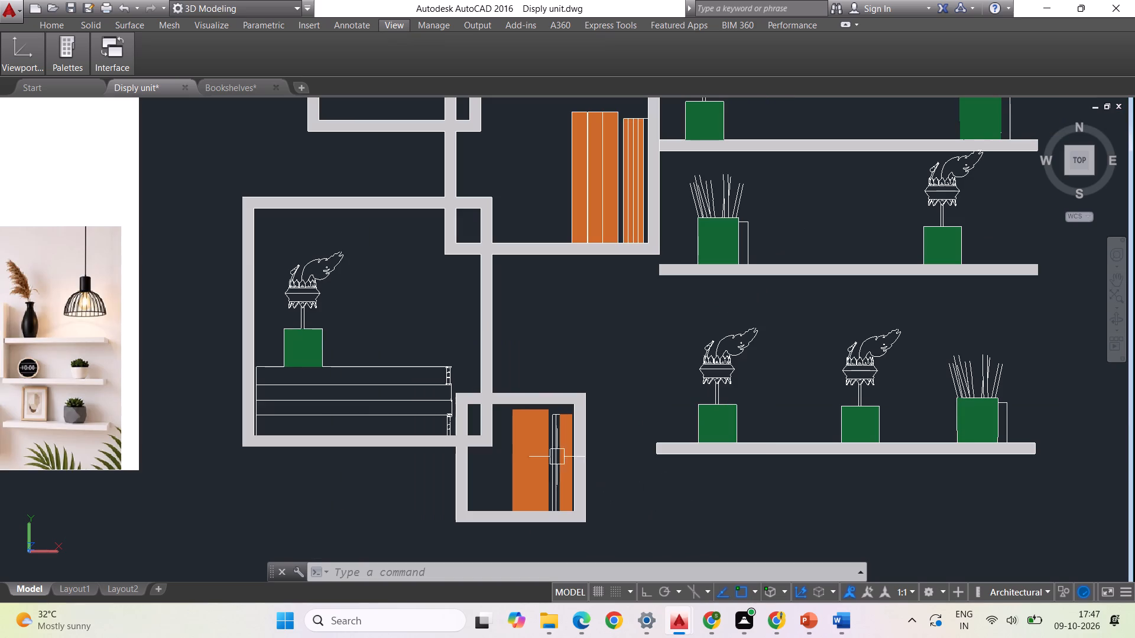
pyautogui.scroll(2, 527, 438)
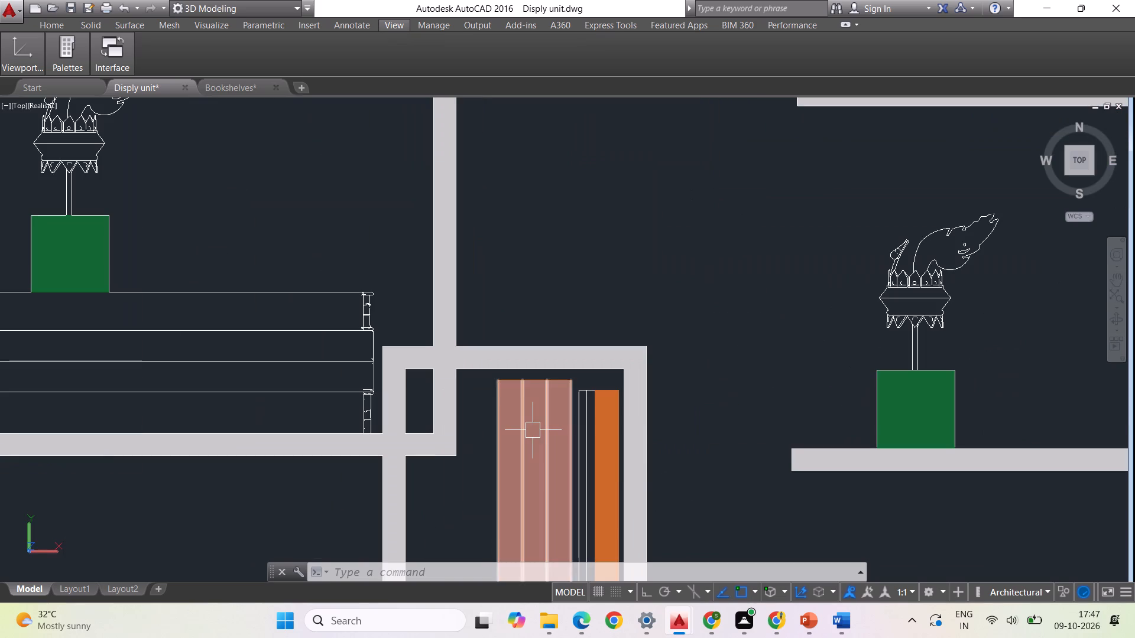
# Bring the solid orange hatch on the three wide upright books in design 2's lowest box to the front of the draw order.
pyautogui.click(534, 429)
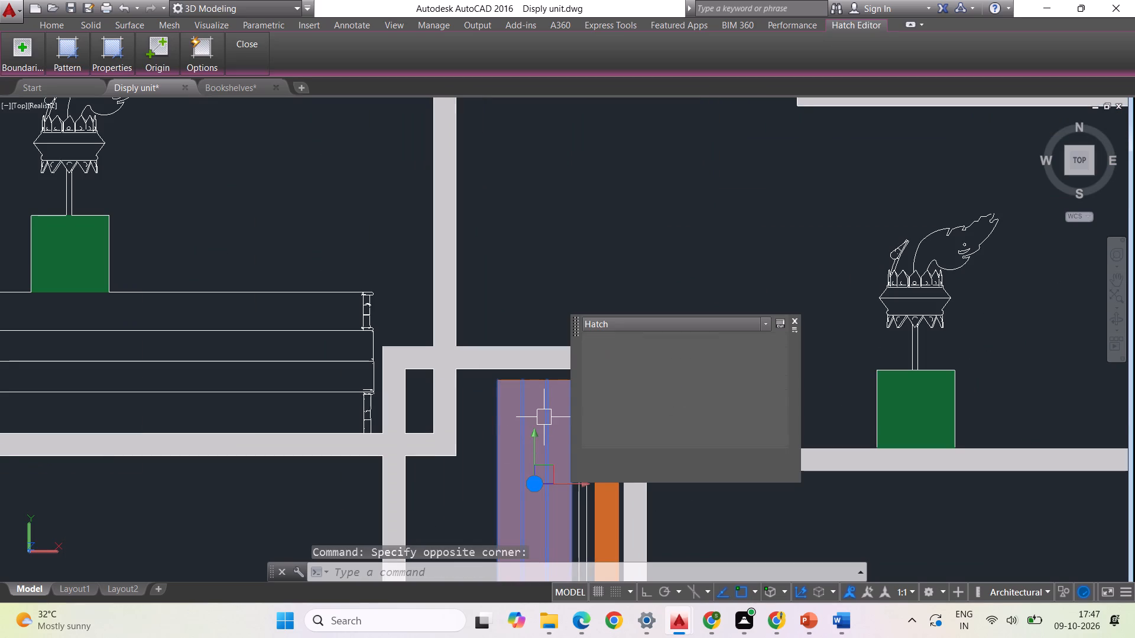
pyautogui.rightClick(505, 457)
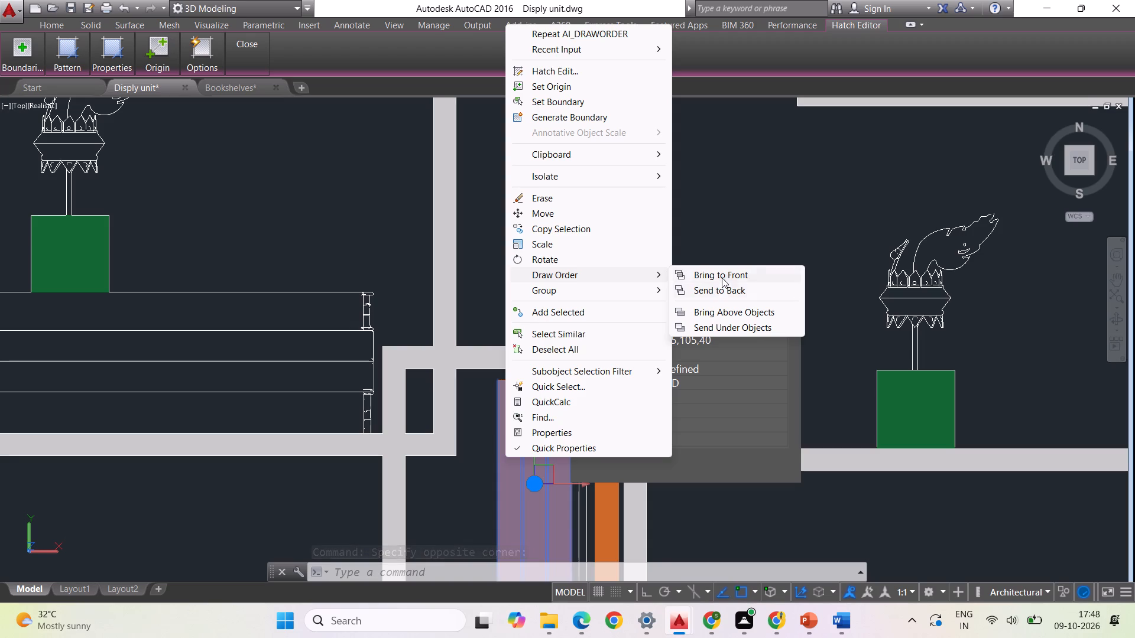
pyautogui.click(724, 276)
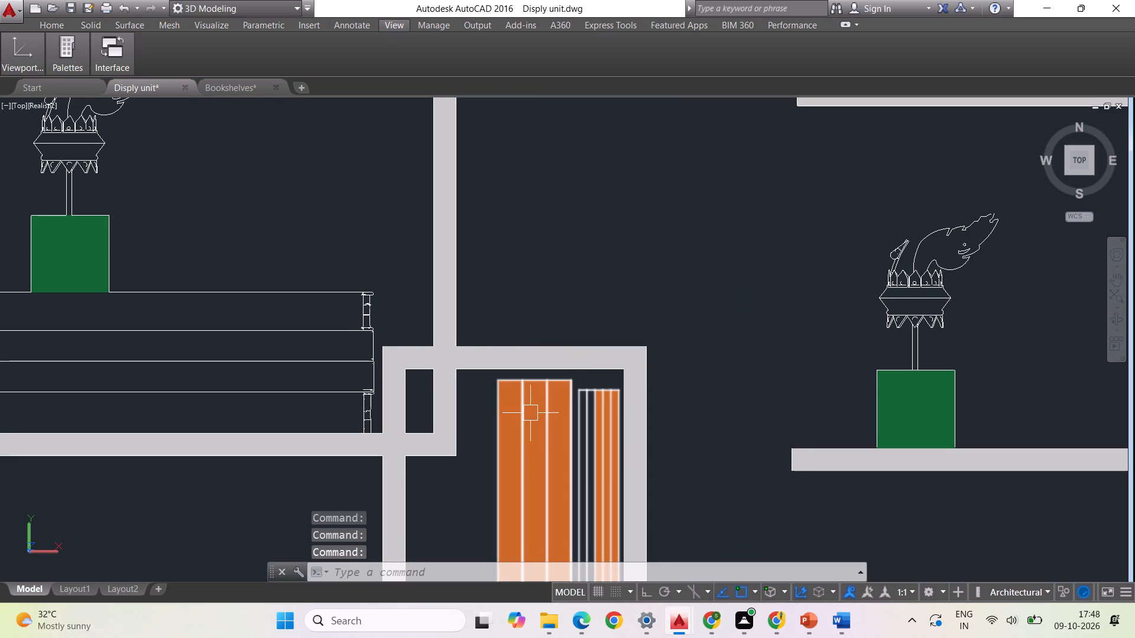
pyautogui.scroll(2, 535, 411)
pyautogui.click(534, 409)
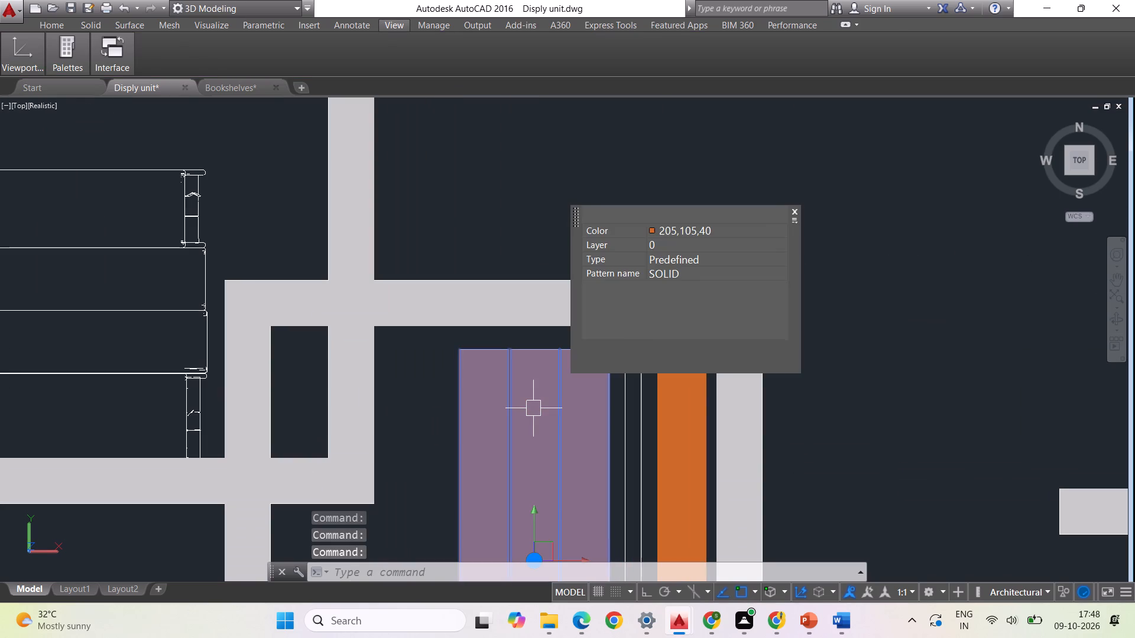
pyautogui.rightClick(533, 408)
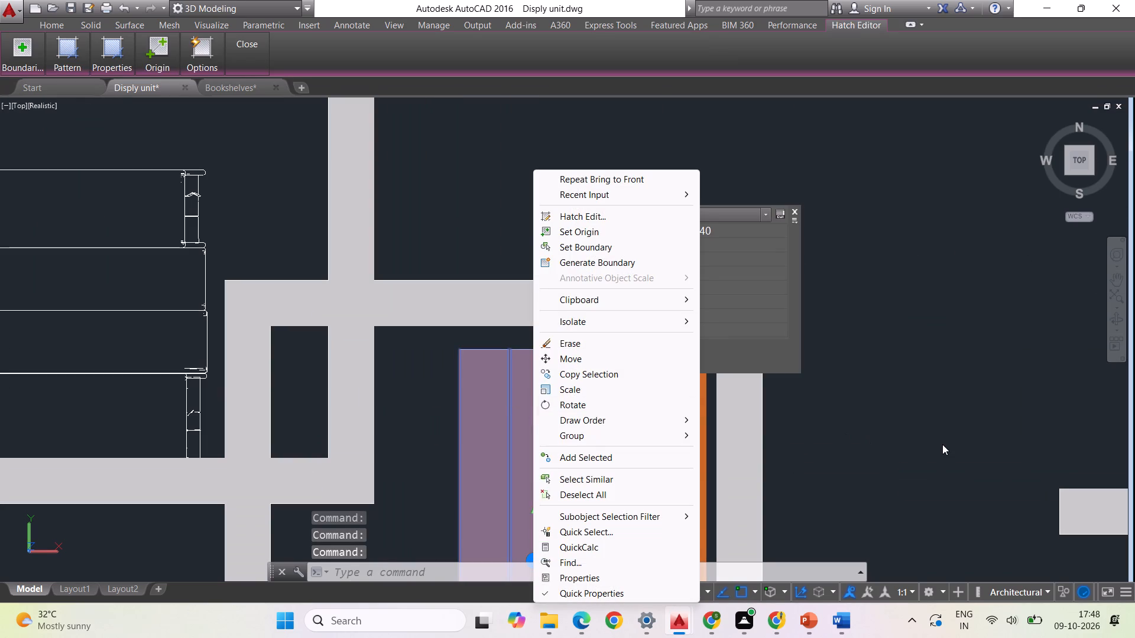
pyautogui.press('Escape')
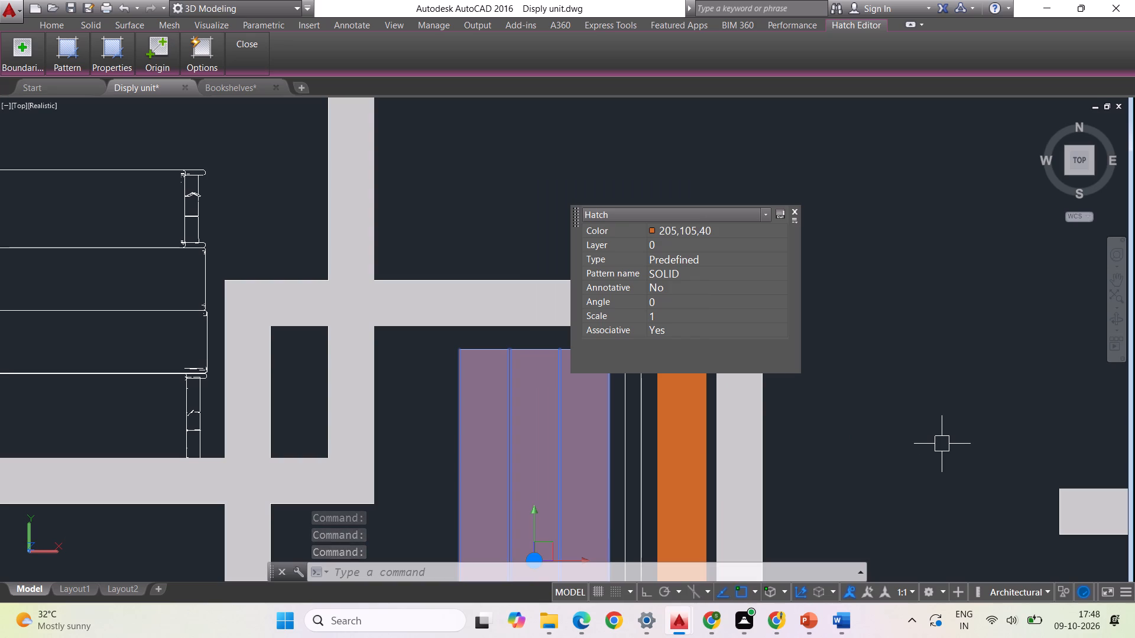
pyautogui.press('Escape')
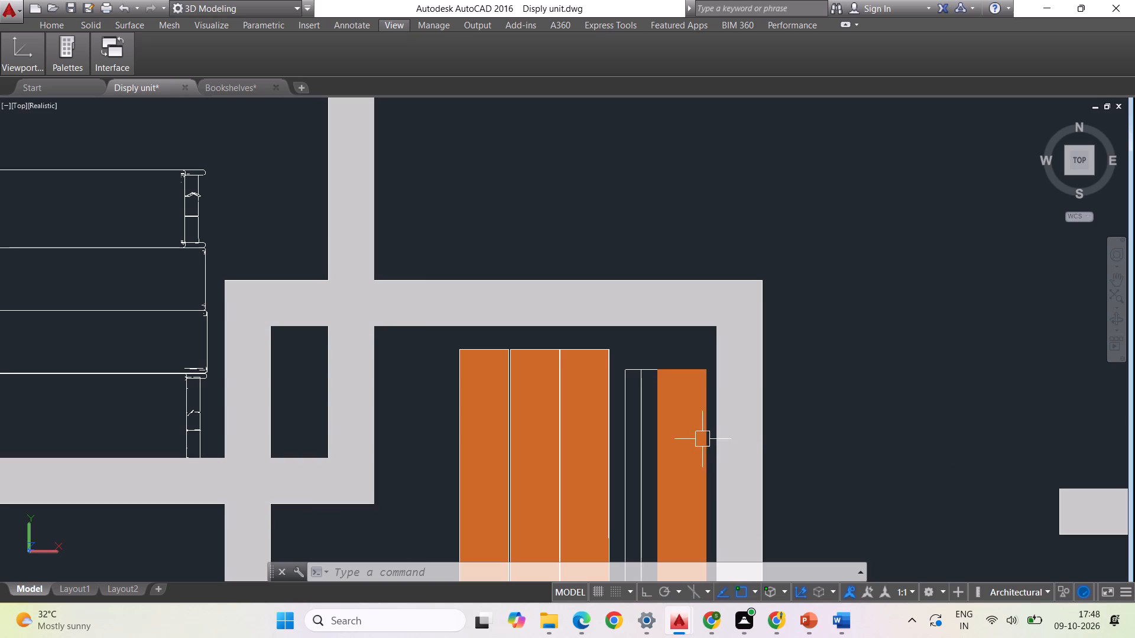
# Bring the solid orange hatch on the three rightmost narrow books to the front of the draw order.
pyautogui.click(674, 414)
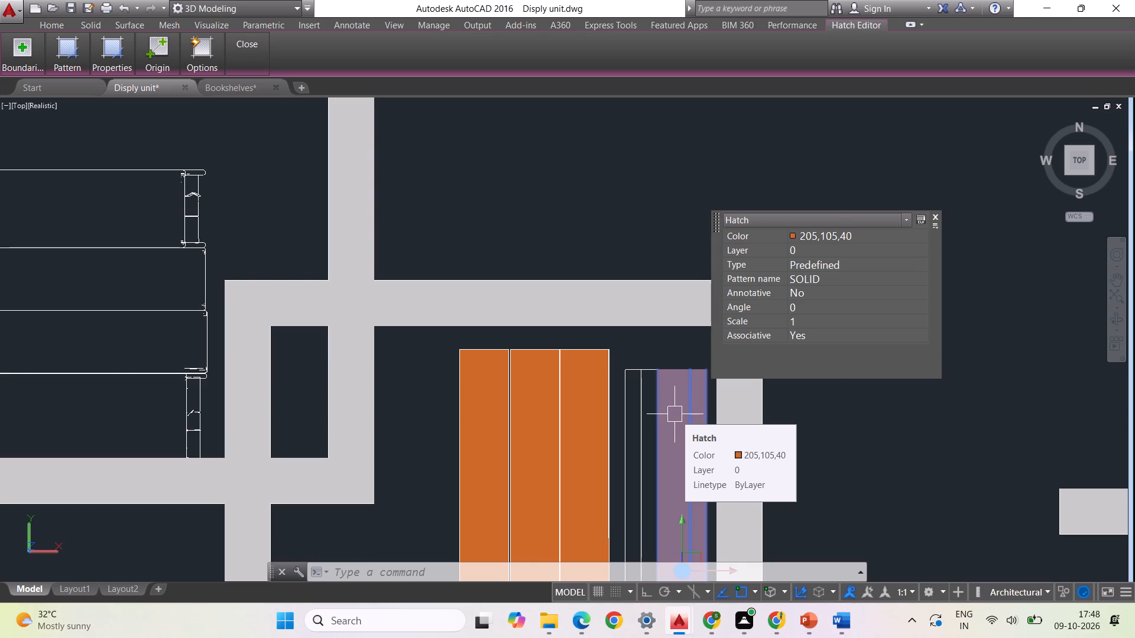
pyautogui.rightClick(675, 415)
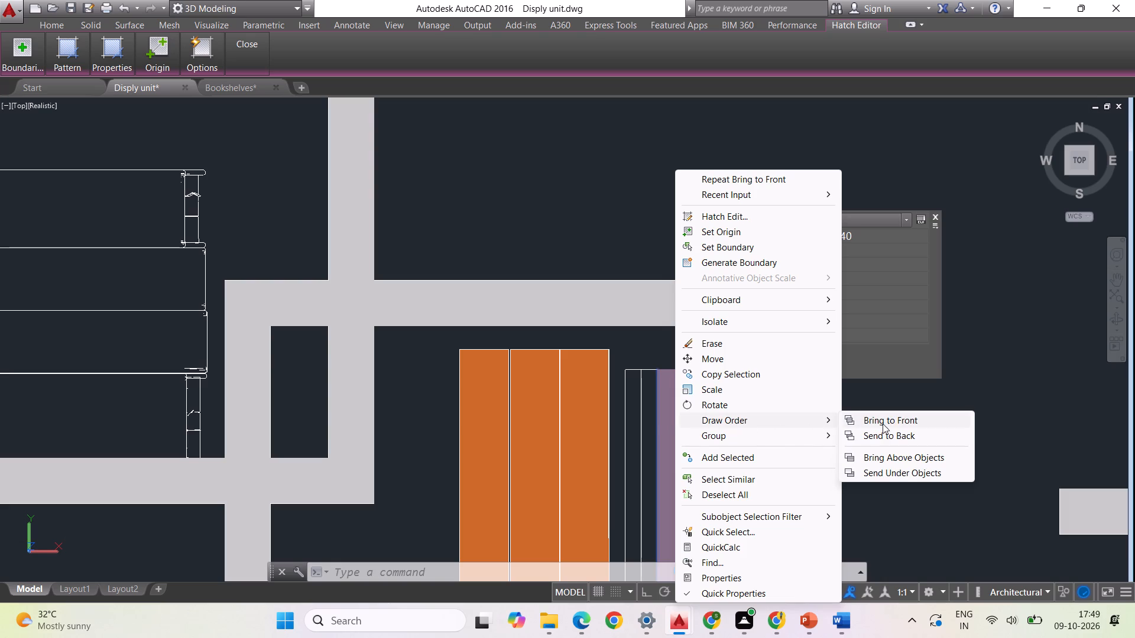
pyautogui.click(893, 424)
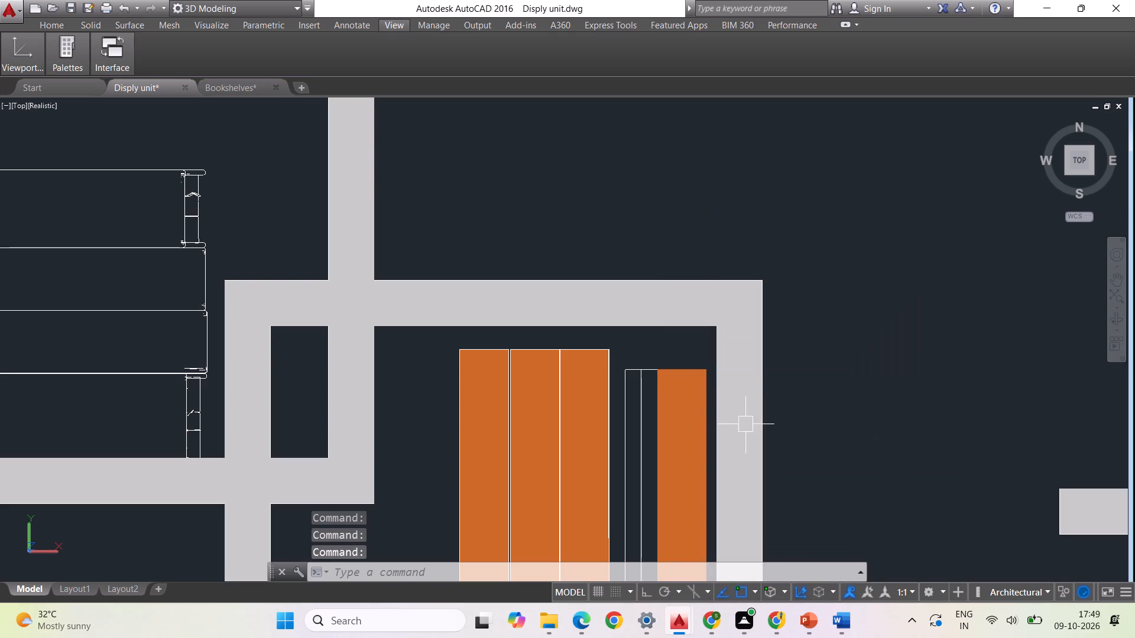
pyautogui.click(664, 410)
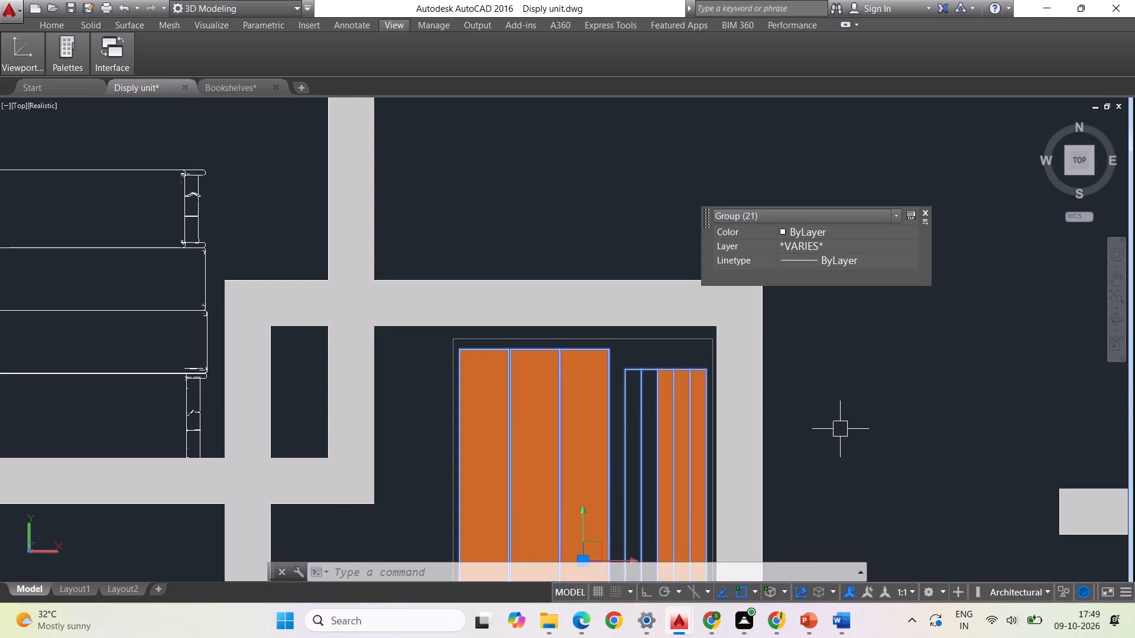
pyautogui.press('Escape')
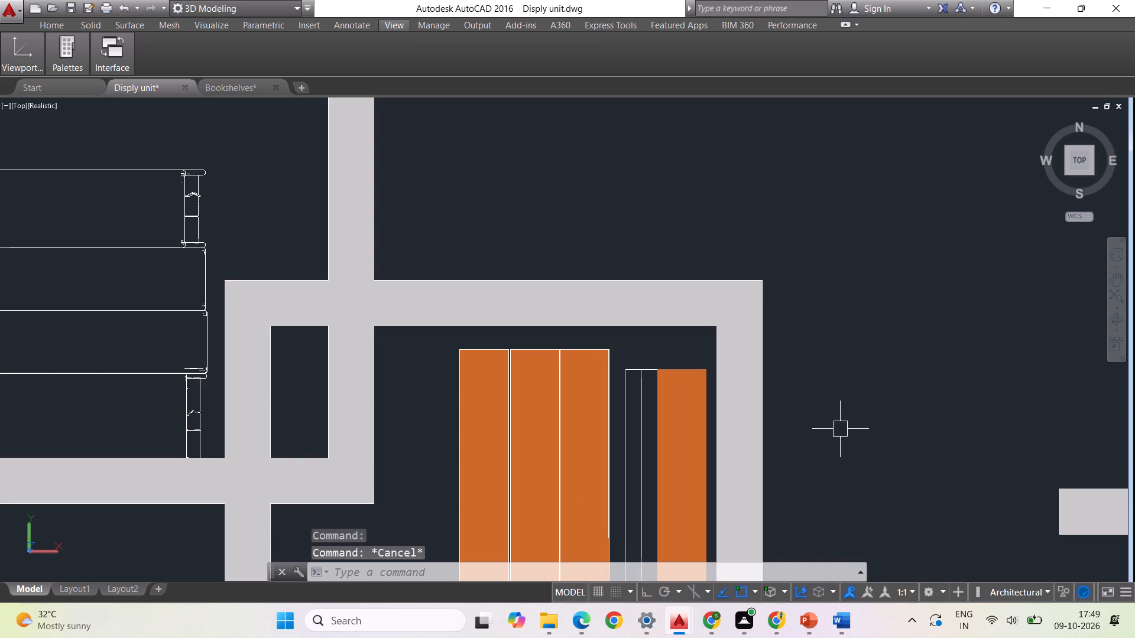
# Send the lowest box's group of upright book outlines to the back of the draw order.
pyautogui.scroll(2, 677, 389)
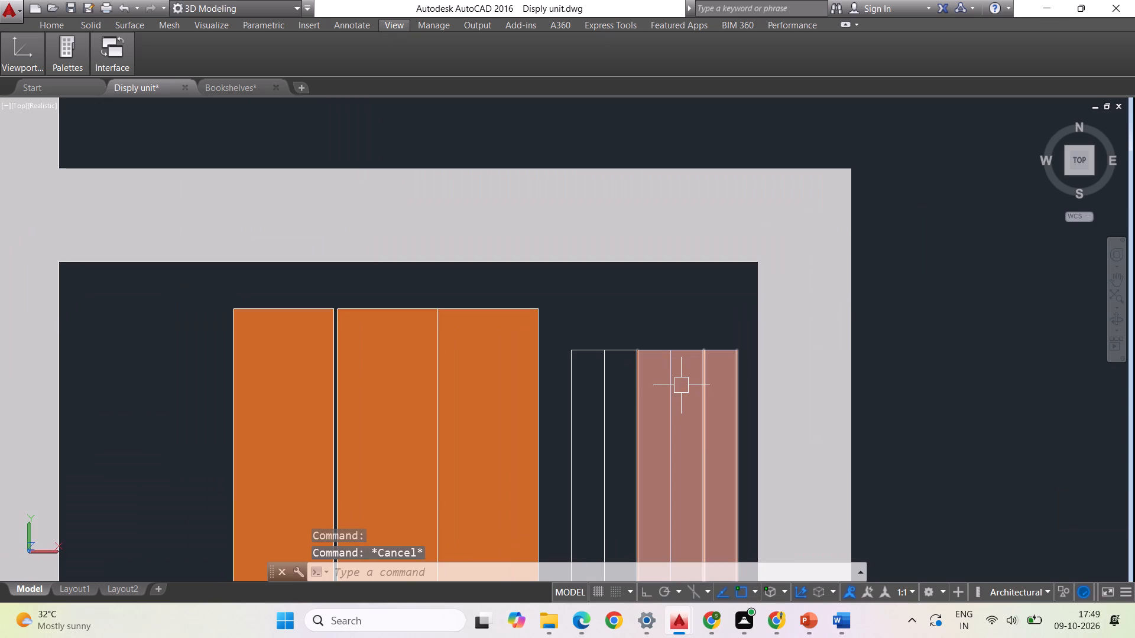
pyautogui.scroll(1, 708, 384)
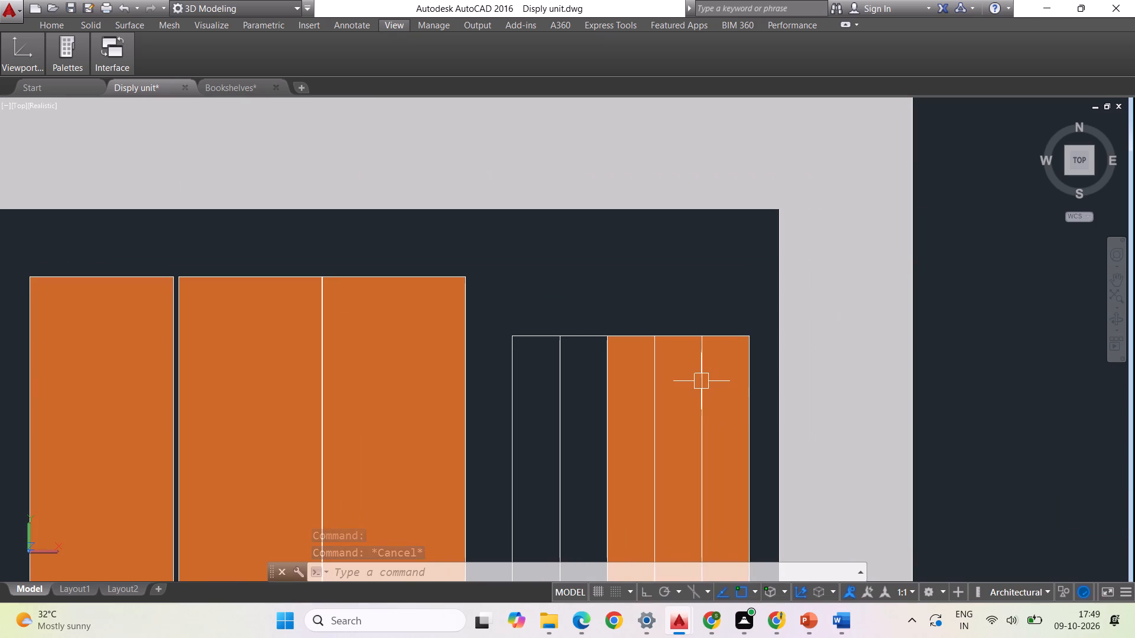
pyautogui.click(702, 382)
pyautogui.rightClick(702, 382)
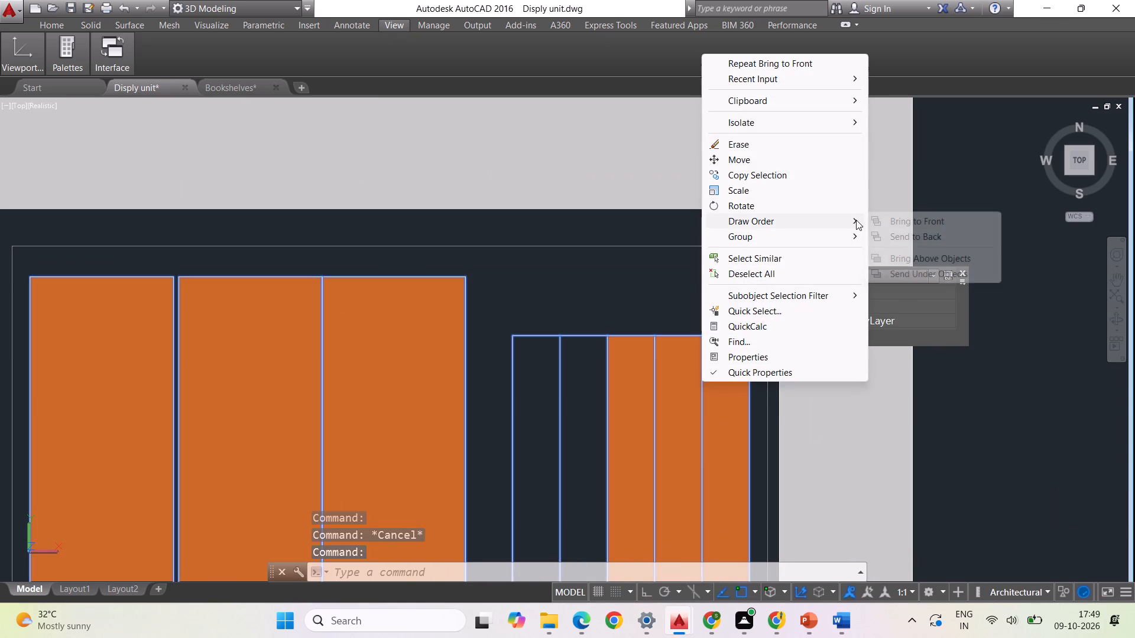
pyautogui.click(922, 237)
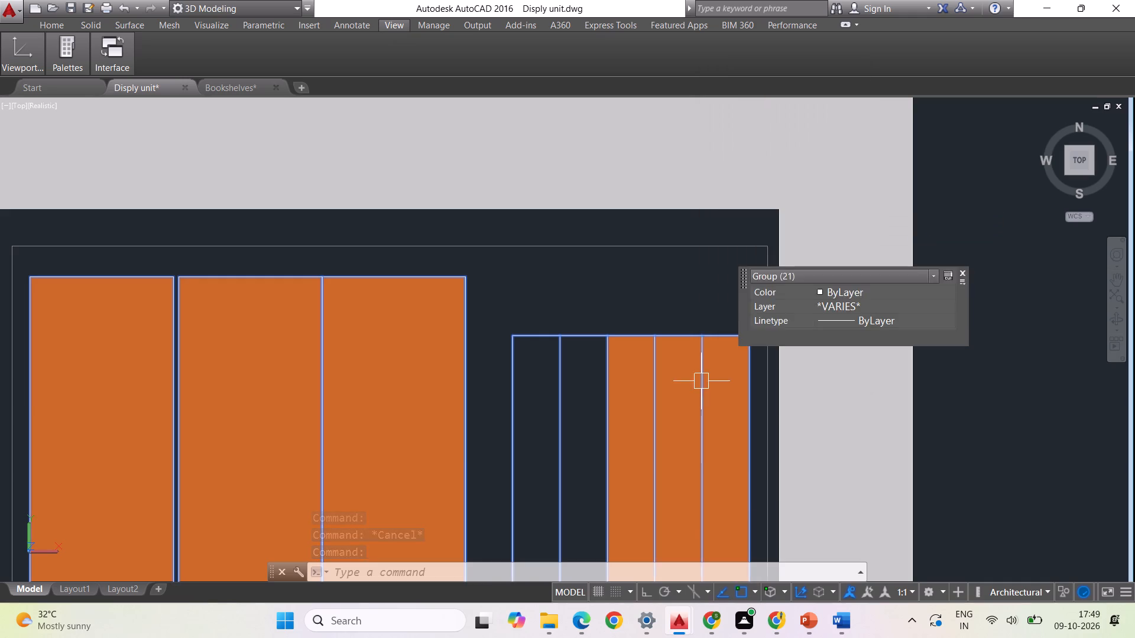
# Hatch the two unfilled narrow upright books in the lowest box with the same solid orange and end the Hatch command.
pyautogui.scroll(-1, 678, 323)
pyautogui.scroll(-1, 674, 375)
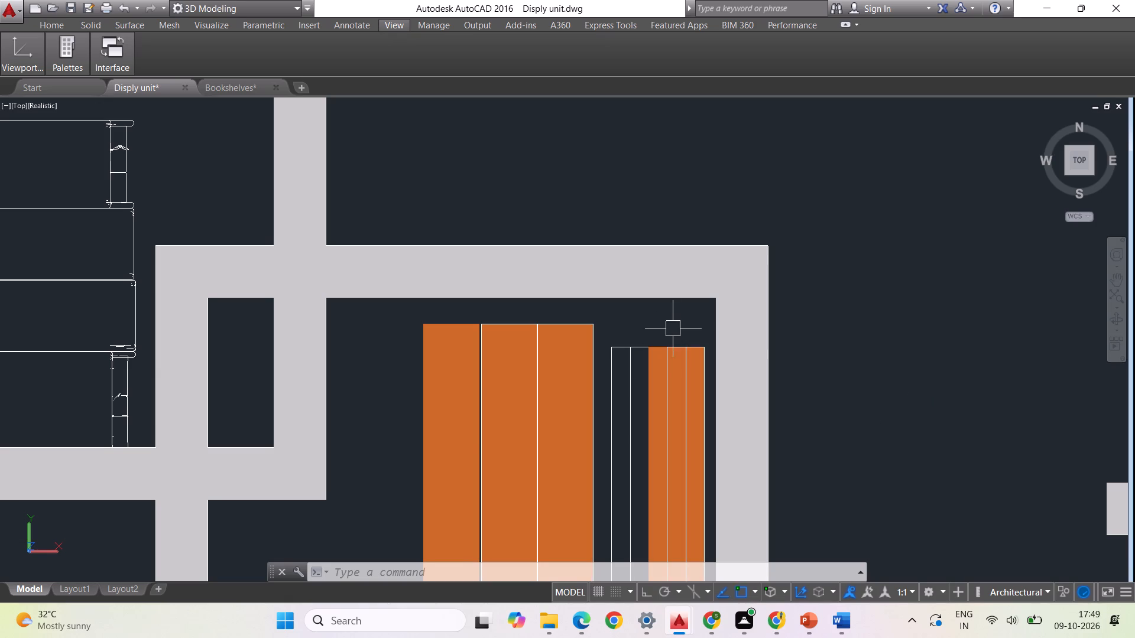
pyautogui.scroll(-2, 481, 415)
pyautogui.scroll(1, 529, 451)
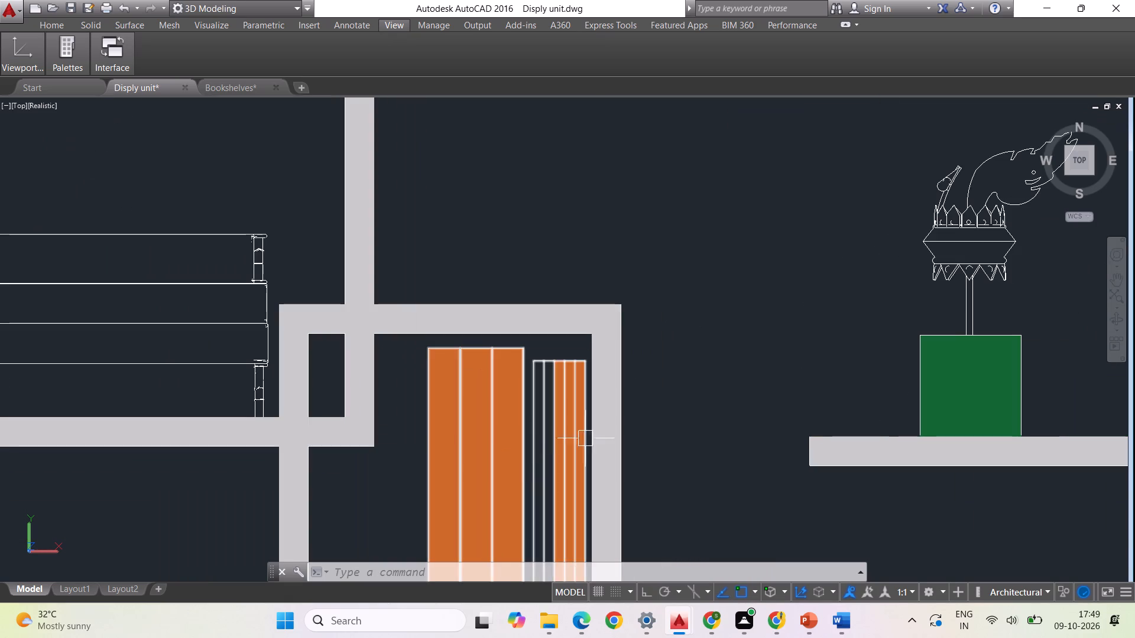
pyautogui.write('HA')
pyautogui.write('YTC')
pyautogui.press('Escape')
pyautogui.write('HATCH')
pyautogui.press('Return')
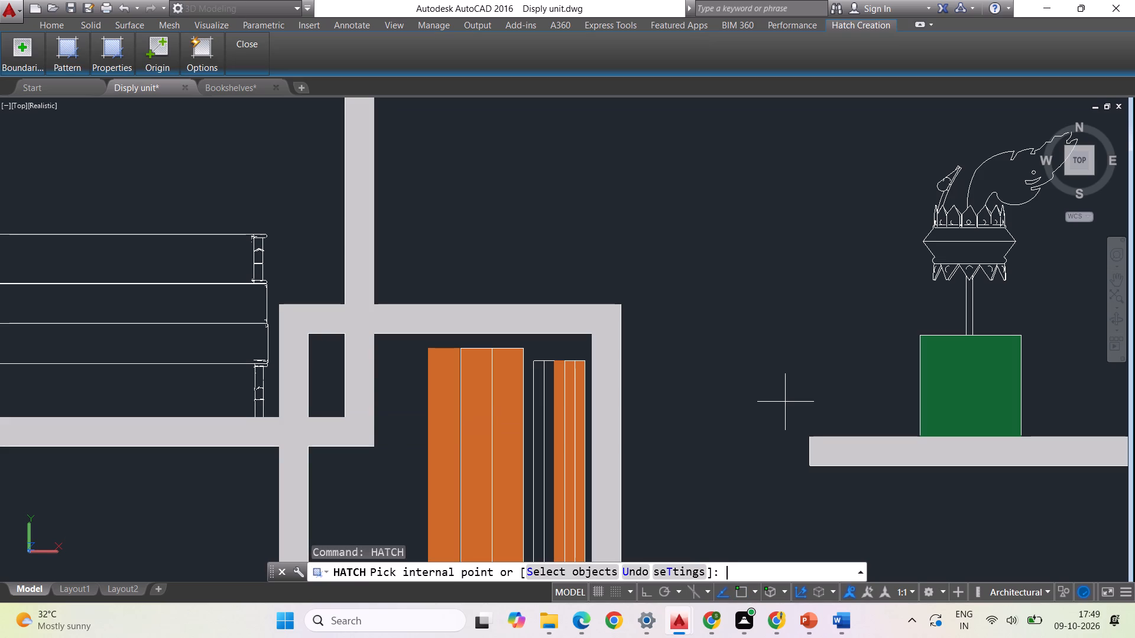
pyautogui.scroll(1, 551, 396)
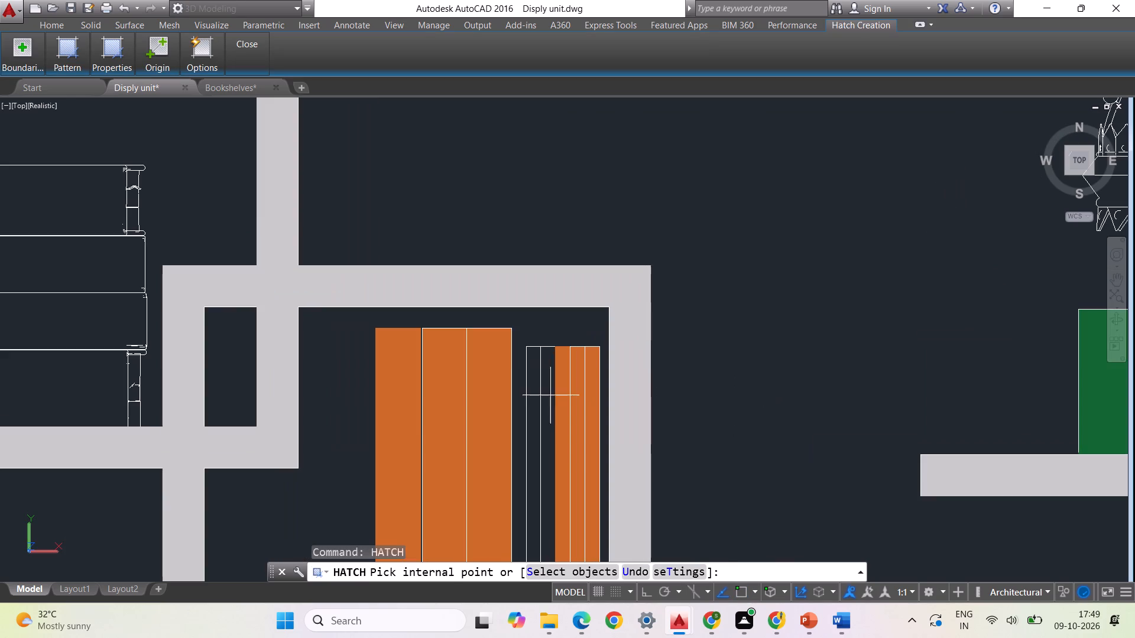
pyautogui.click(547, 388)
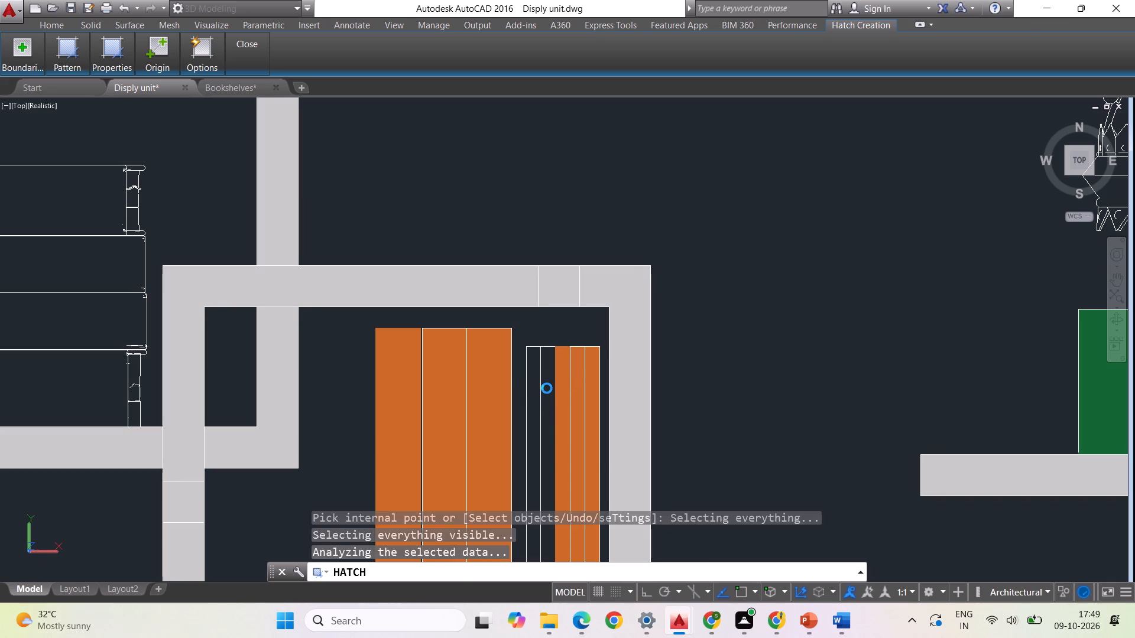
pyautogui.click(533, 388)
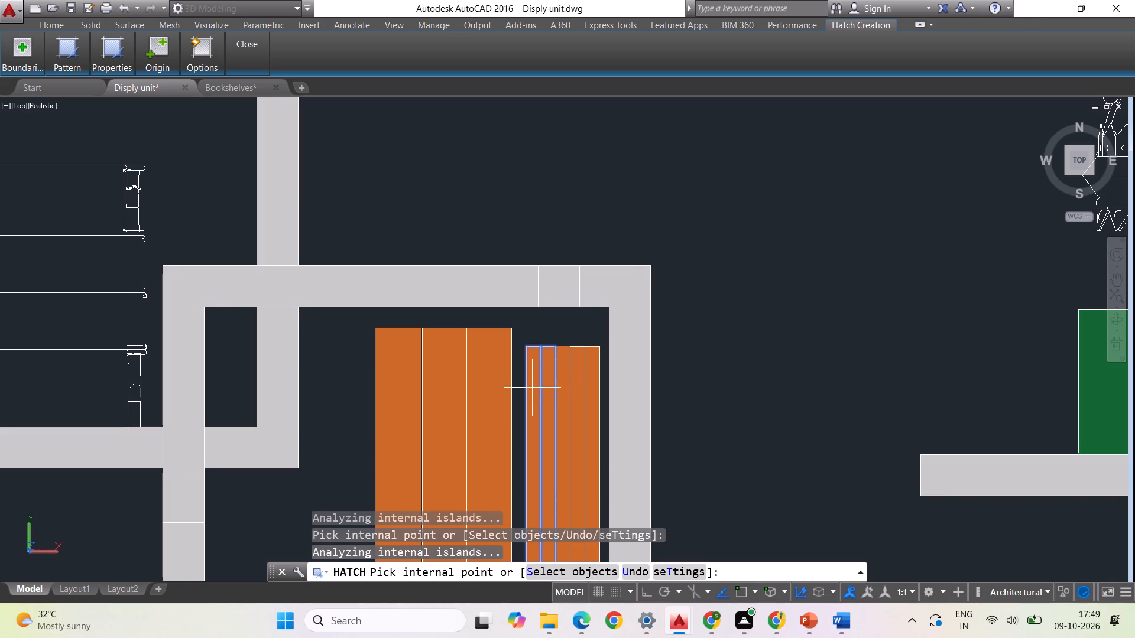
pyautogui.press('Escape')
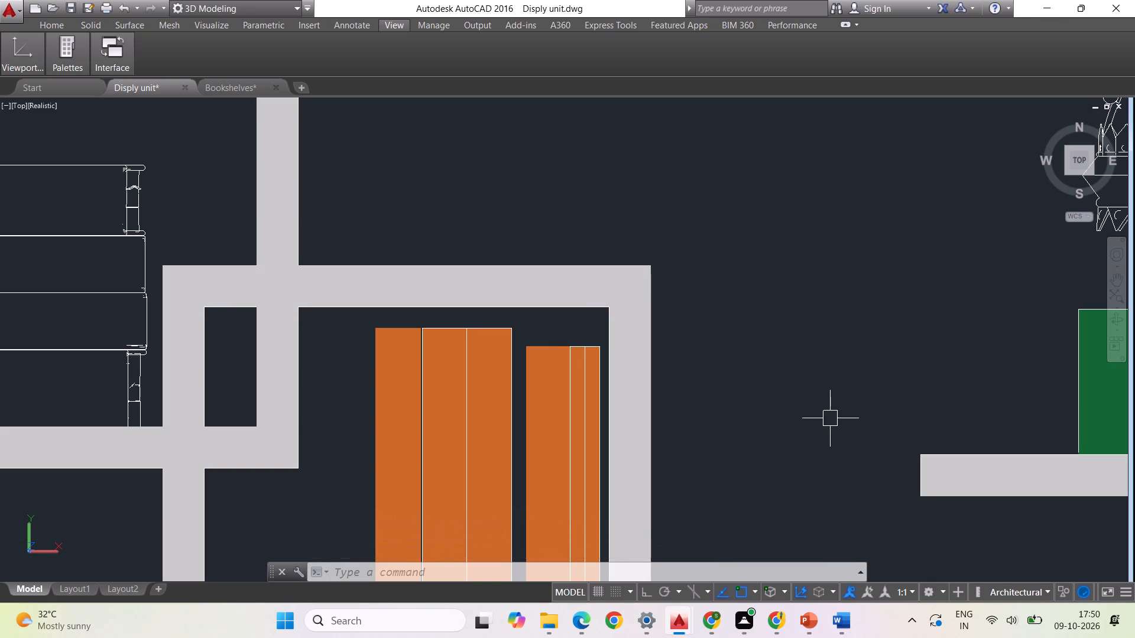
pyautogui.press('Escape')
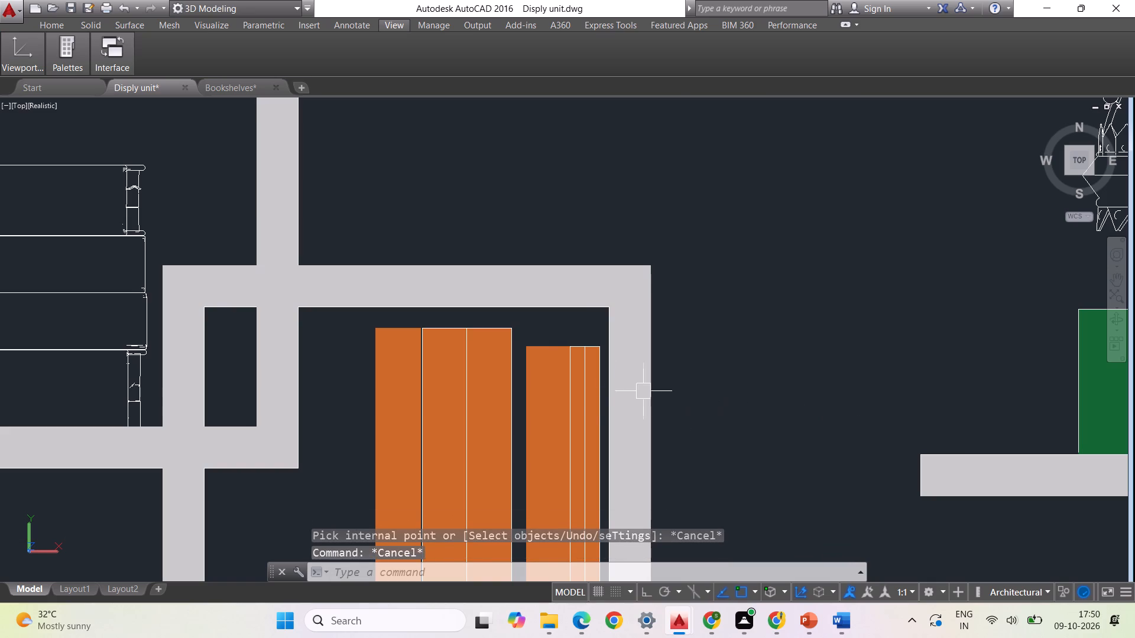
# Send the two leftmost narrow books' orange hatch together with the book outline group to the back of the draw order.
pyautogui.click(544, 386)
pyautogui.click(565, 395)
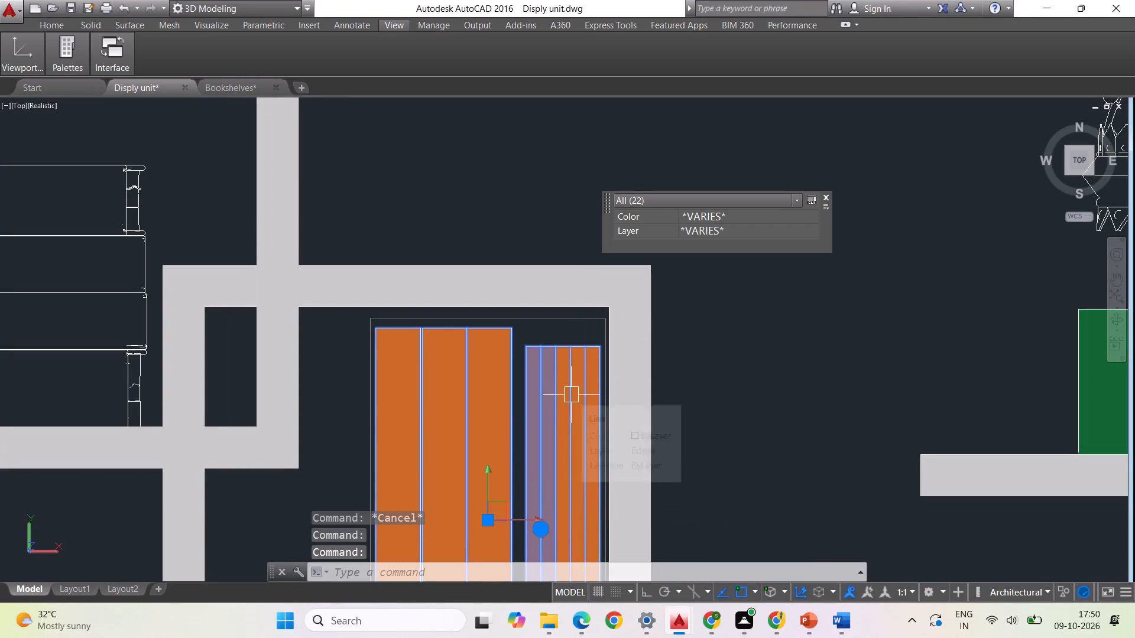
pyautogui.rightClick(572, 396)
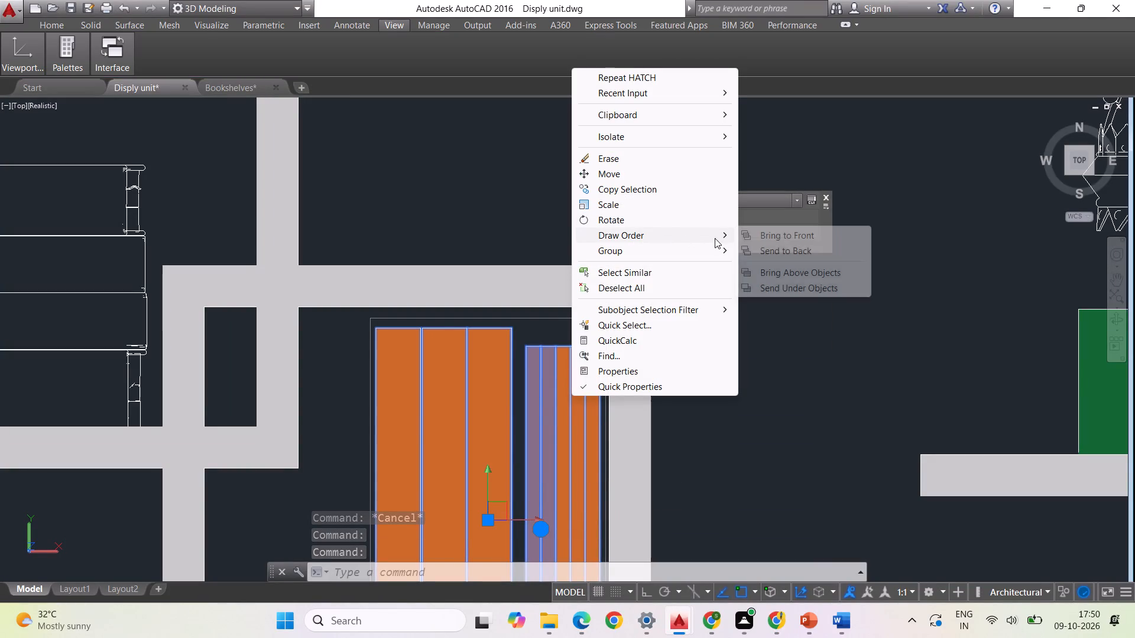
pyautogui.click(787, 250)
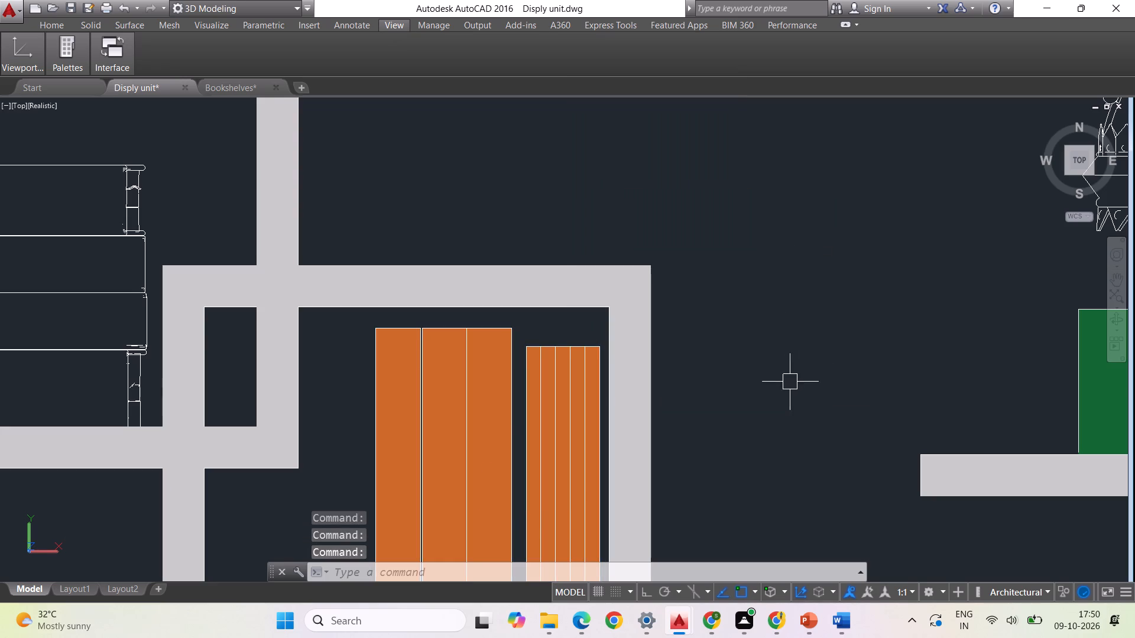
# Examine the orange books in the lowest box at several zoom levels to check whether their outlines show over the hatches.
pyautogui.scroll(2, 442, 377)
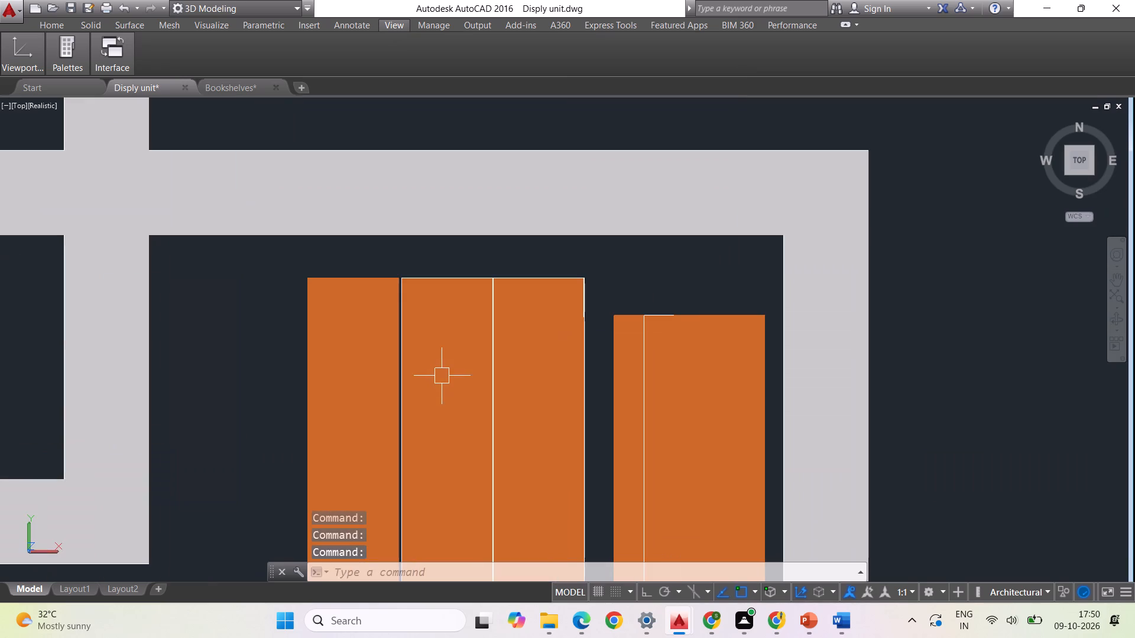
pyautogui.scroll(-1, 508, 367)
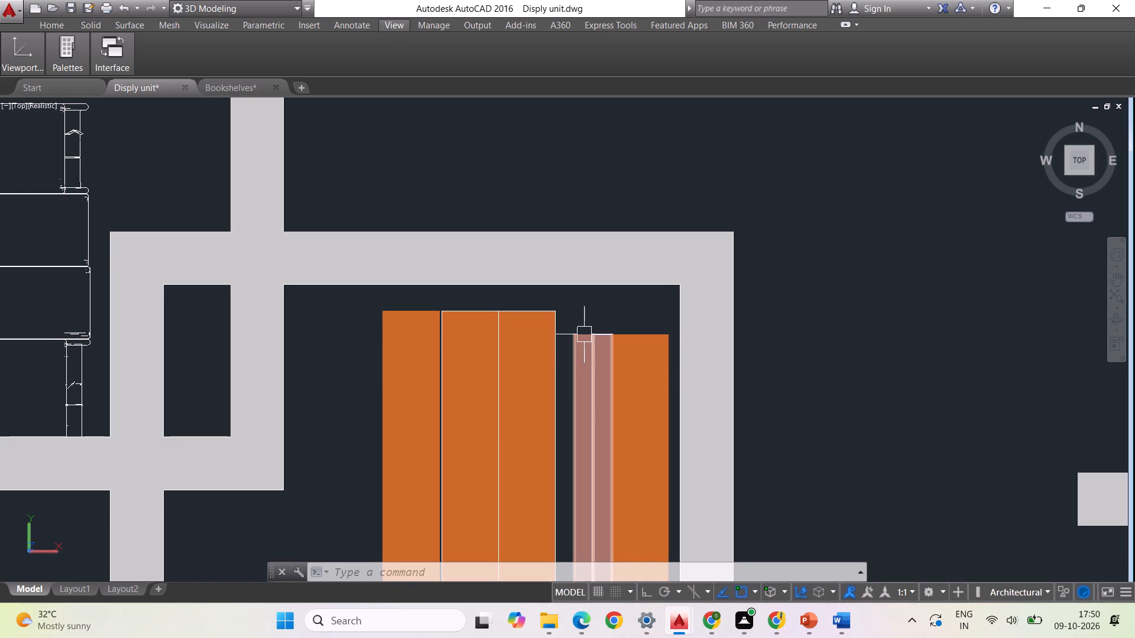
pyautogui.scroll(2, 581, 346)
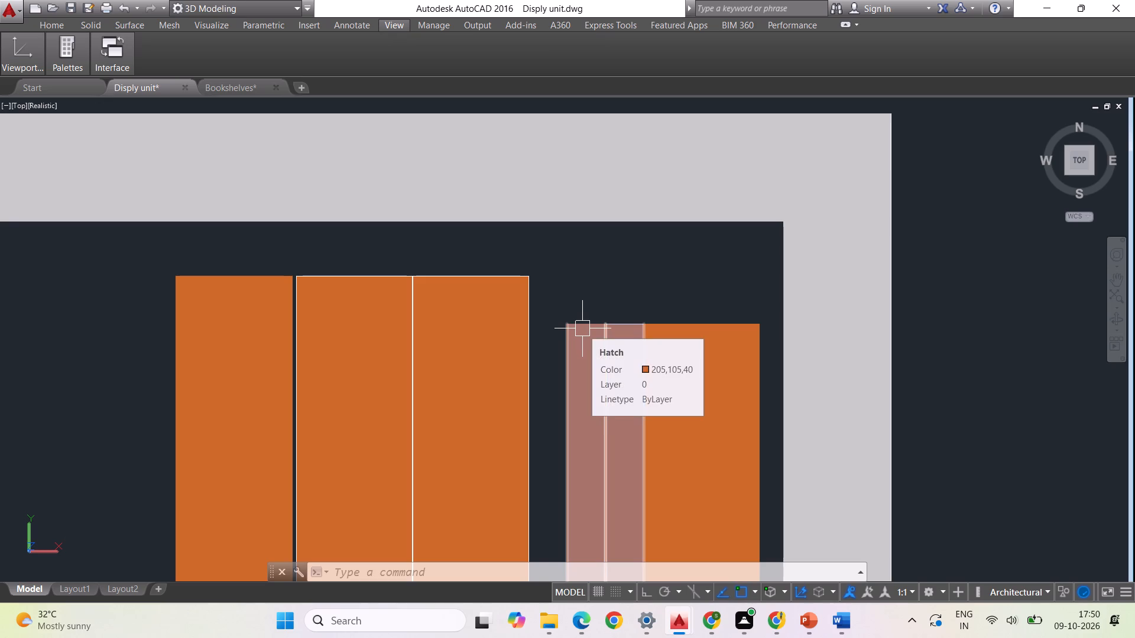
pyautogui.scroll(-1, 589, 399)
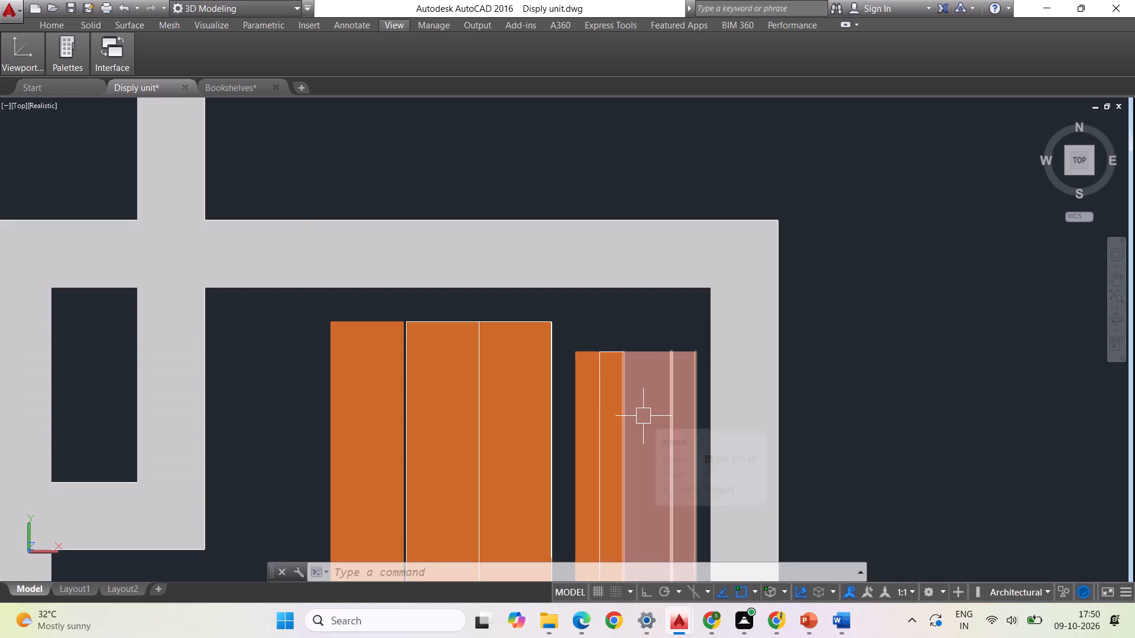
pyautogui.scroll(-1, 607, 382)
pyautogui.scroll(-1, 561, 338)
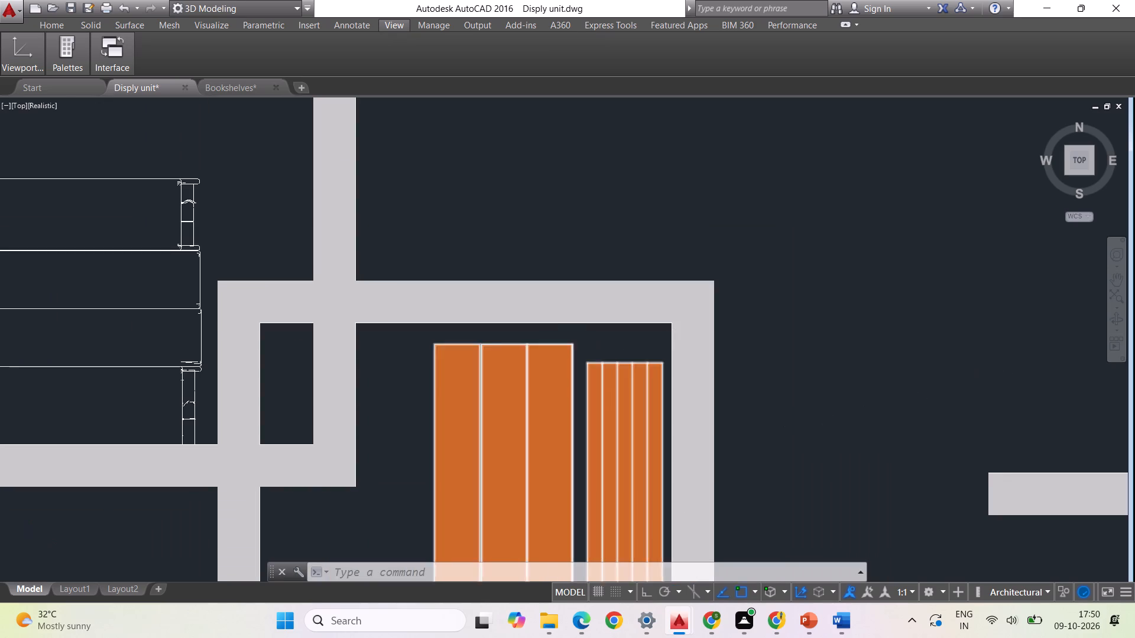
pyautogui.scroll(1, 625, 382)
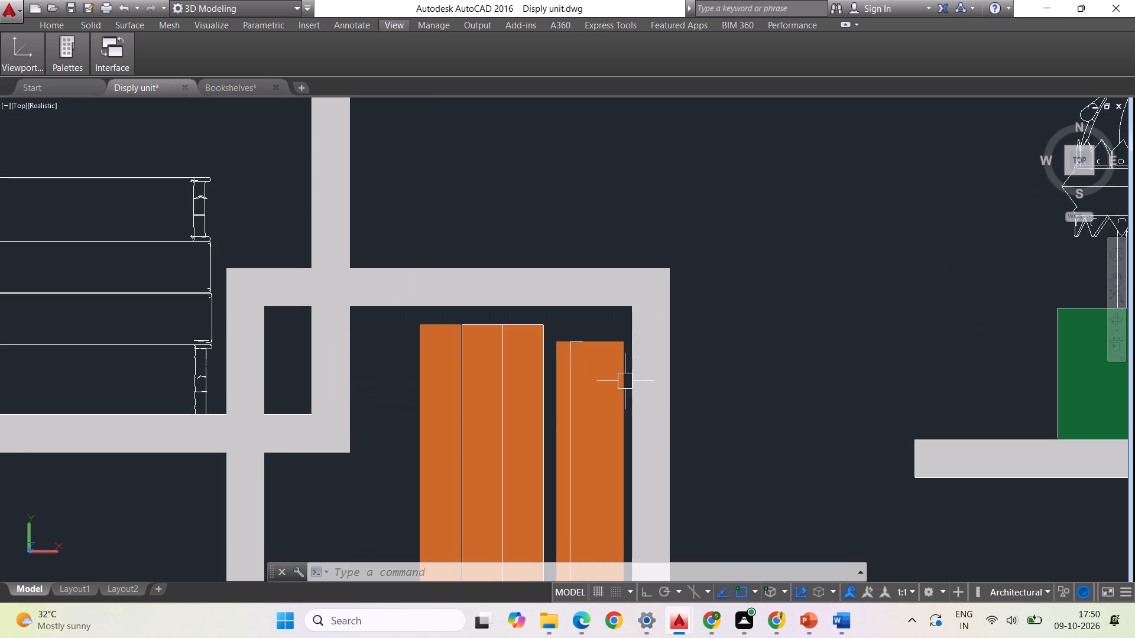
pyautogui.scroll(2, 597, 378)
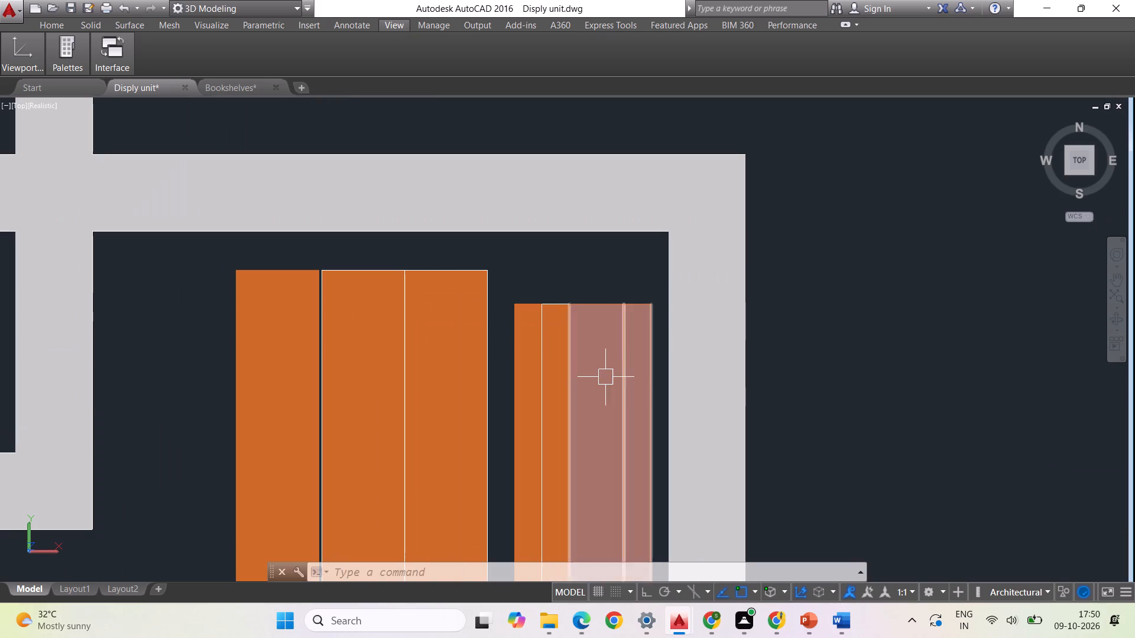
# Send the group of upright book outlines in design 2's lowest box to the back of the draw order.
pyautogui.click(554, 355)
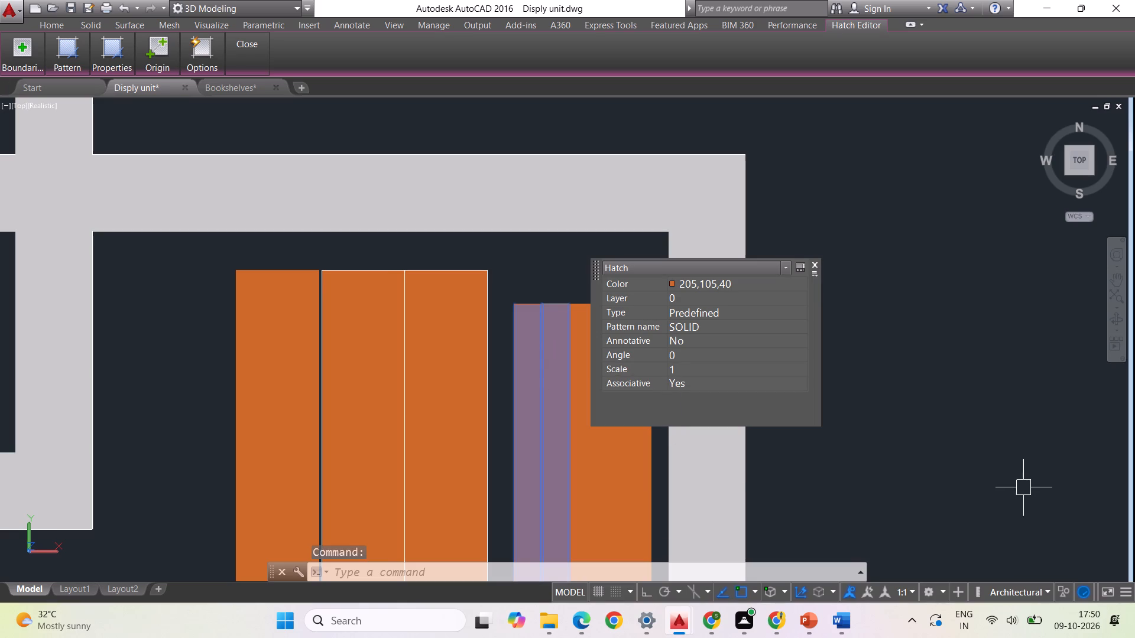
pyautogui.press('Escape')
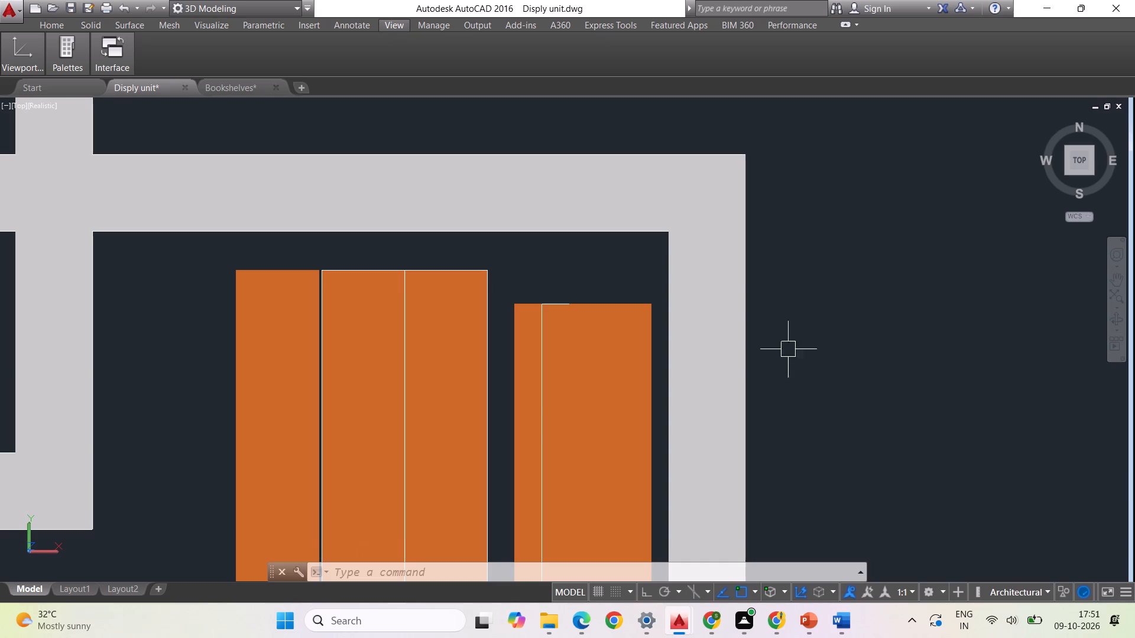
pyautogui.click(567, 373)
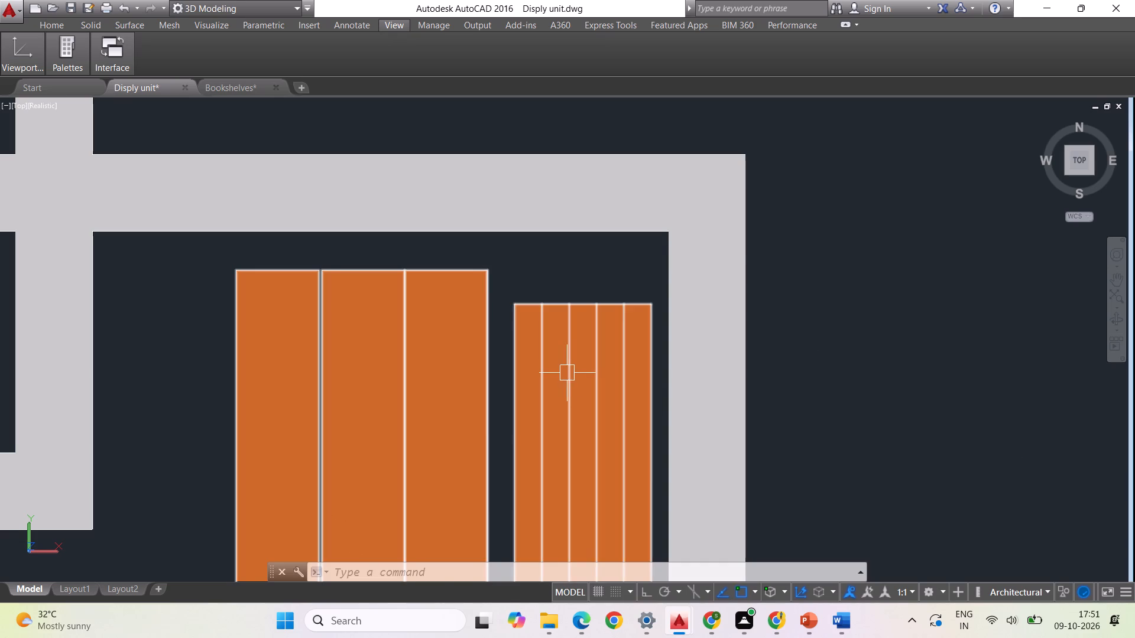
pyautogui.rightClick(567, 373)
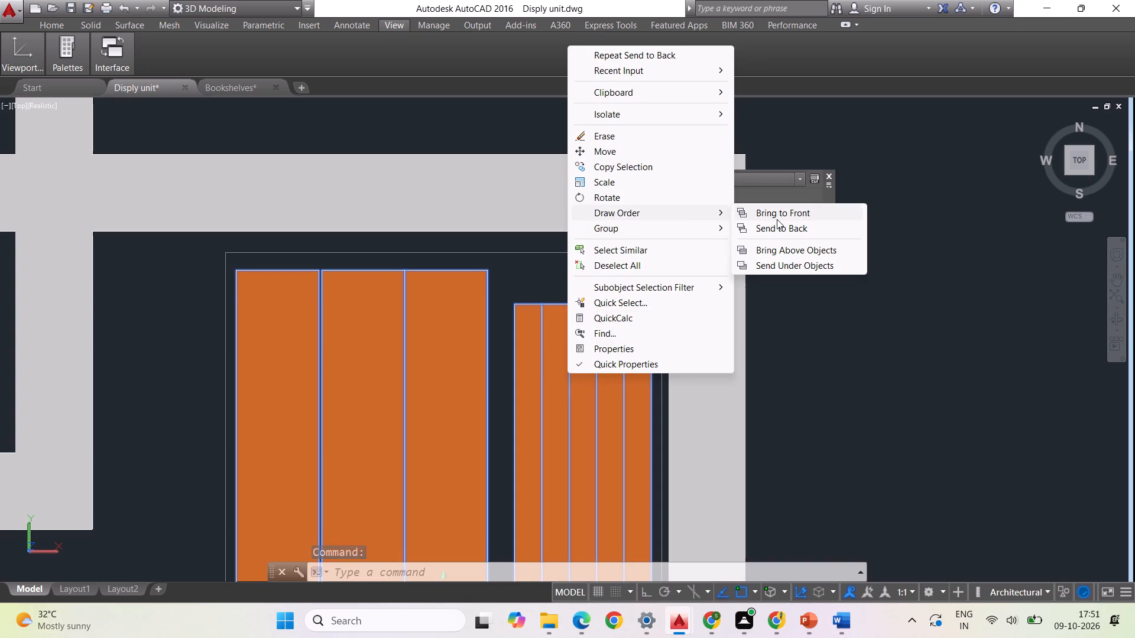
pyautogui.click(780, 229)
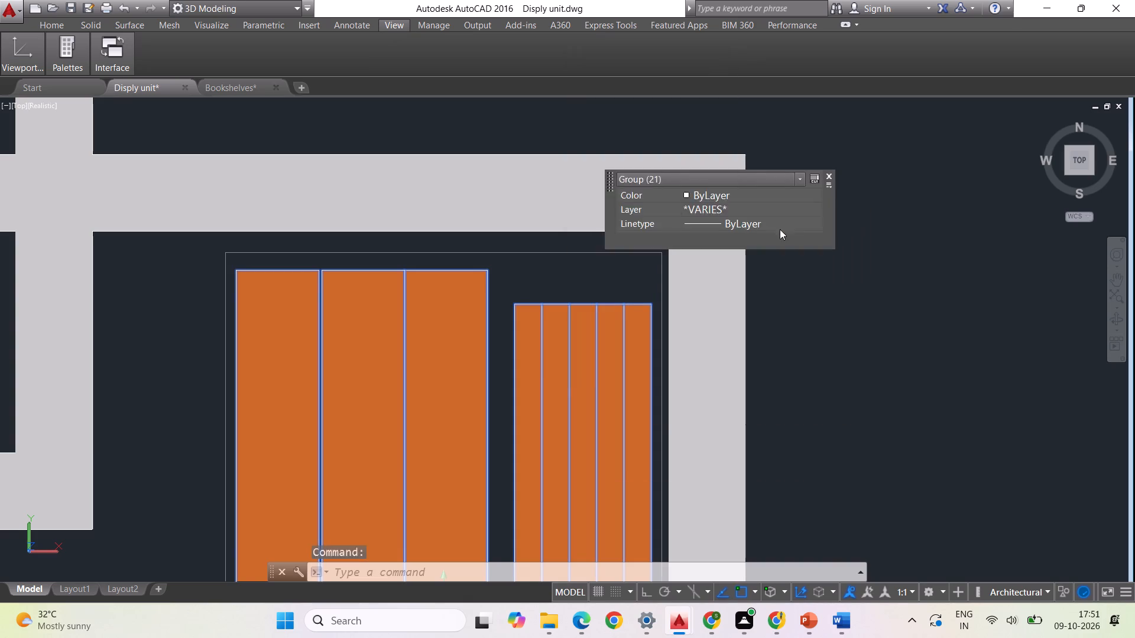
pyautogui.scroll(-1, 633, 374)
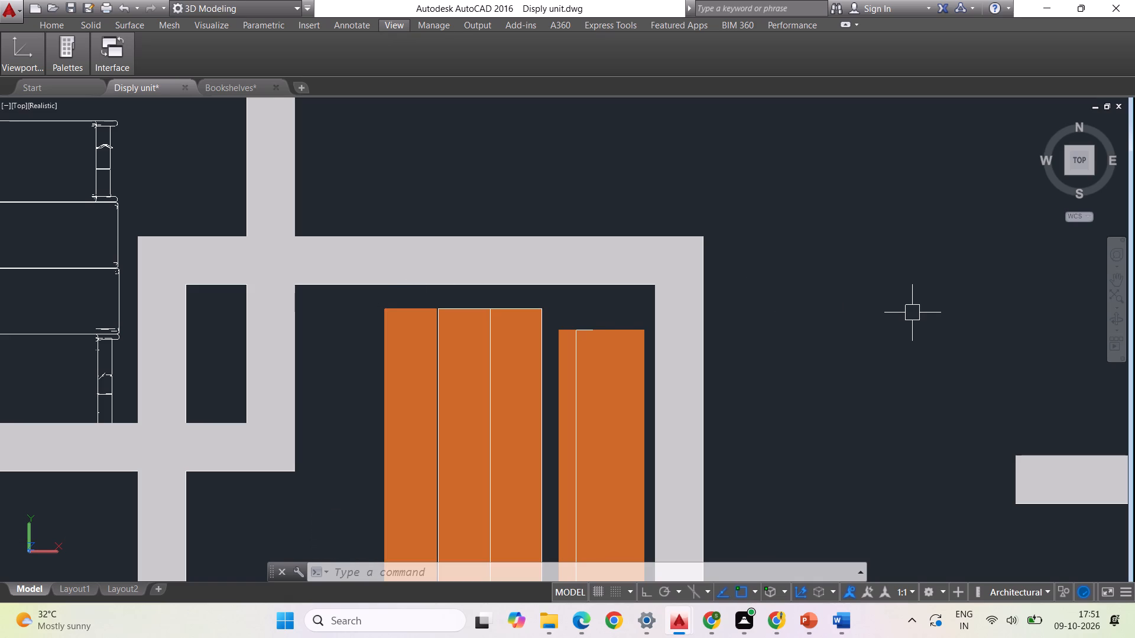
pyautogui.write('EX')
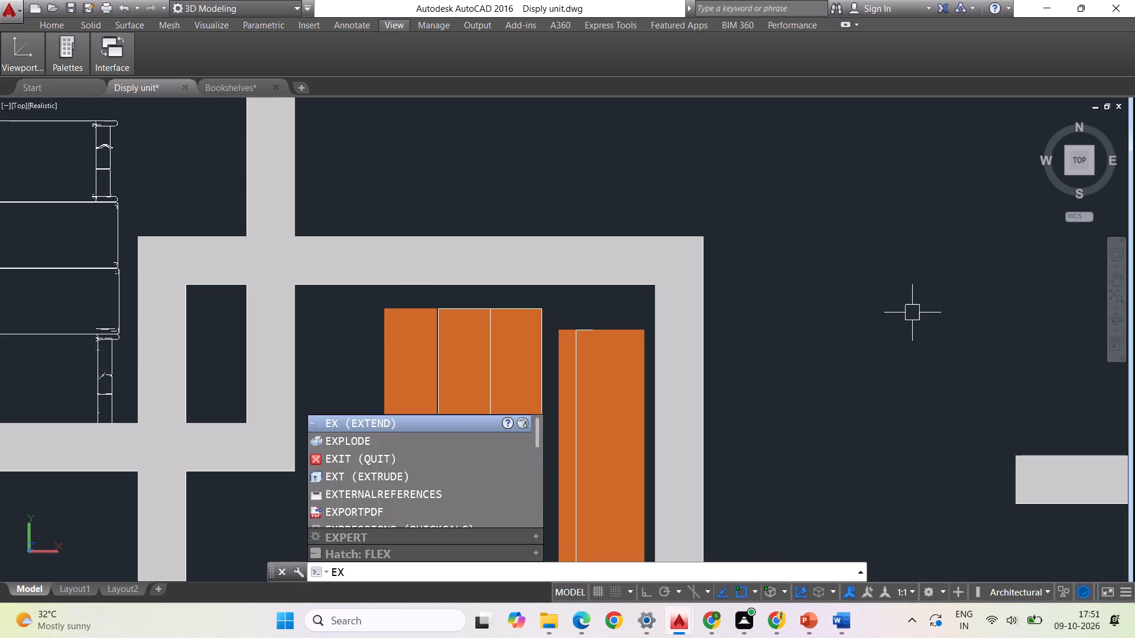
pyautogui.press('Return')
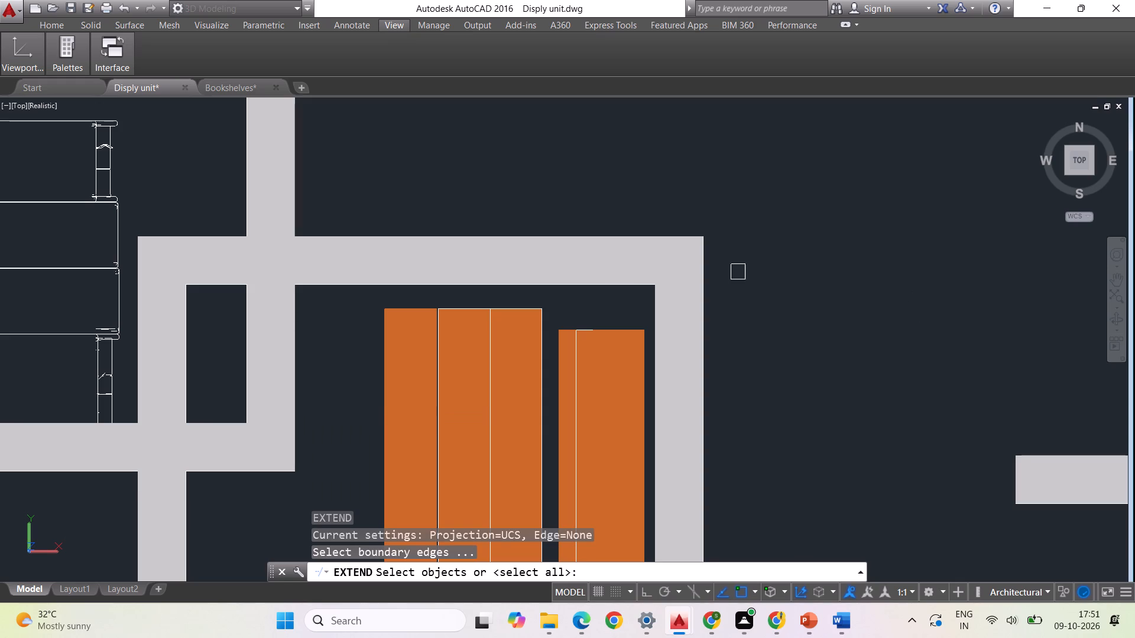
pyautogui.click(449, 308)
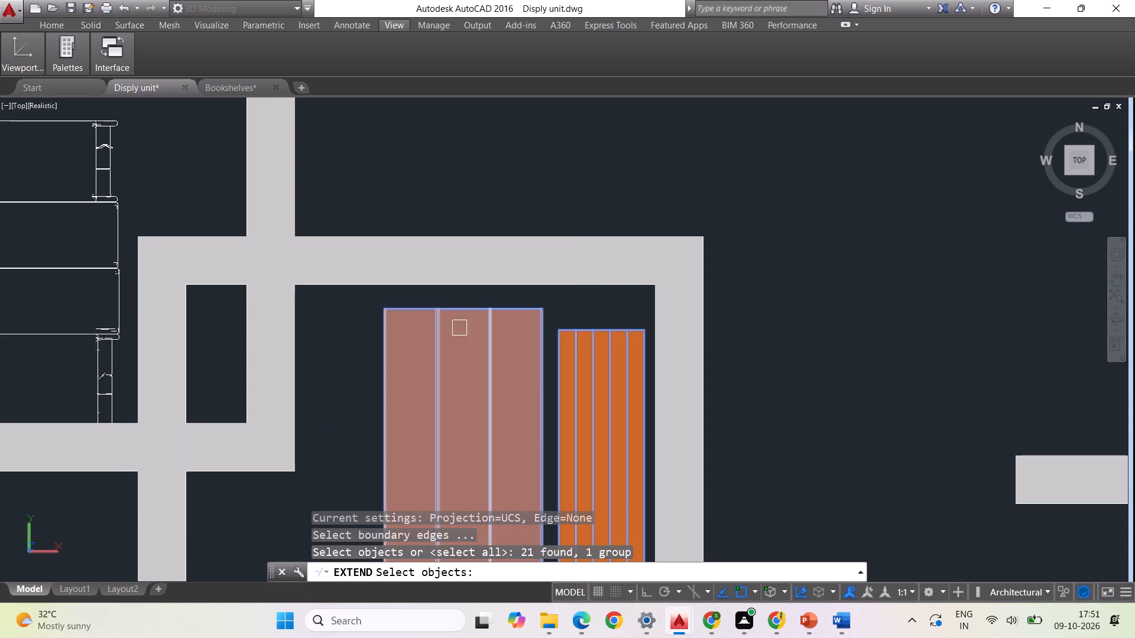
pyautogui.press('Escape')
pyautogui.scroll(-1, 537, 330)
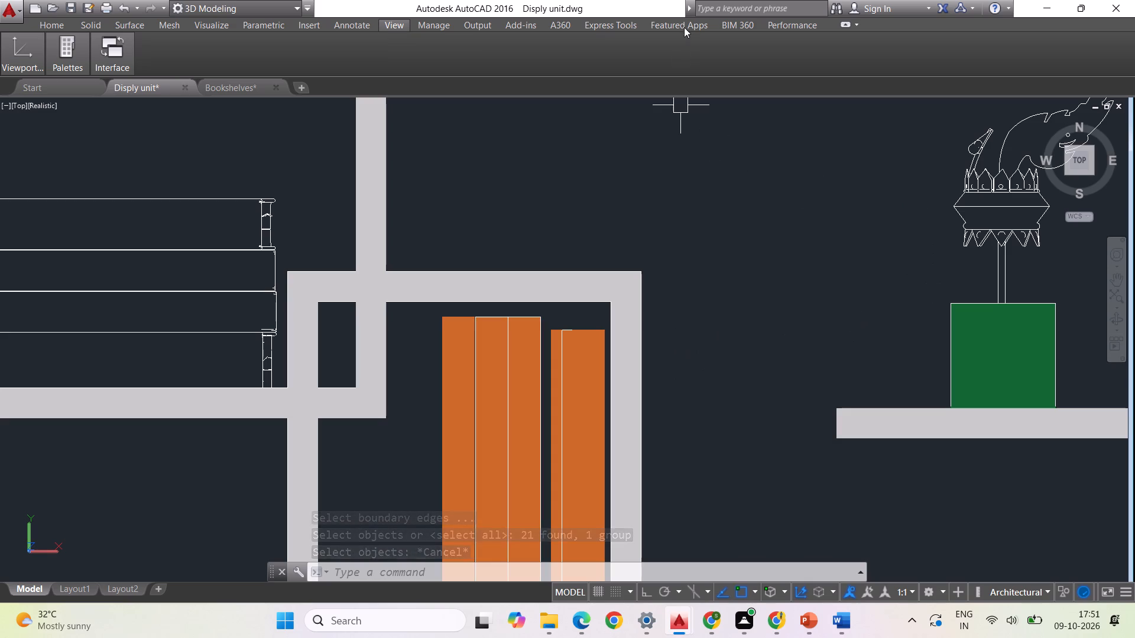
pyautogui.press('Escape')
# Send the lowest box's upright book outline group to the back of the draw order once more.
pyautogui.scroll(-1, 476, 253)
pyautogui.scroll(1, 537, 356)
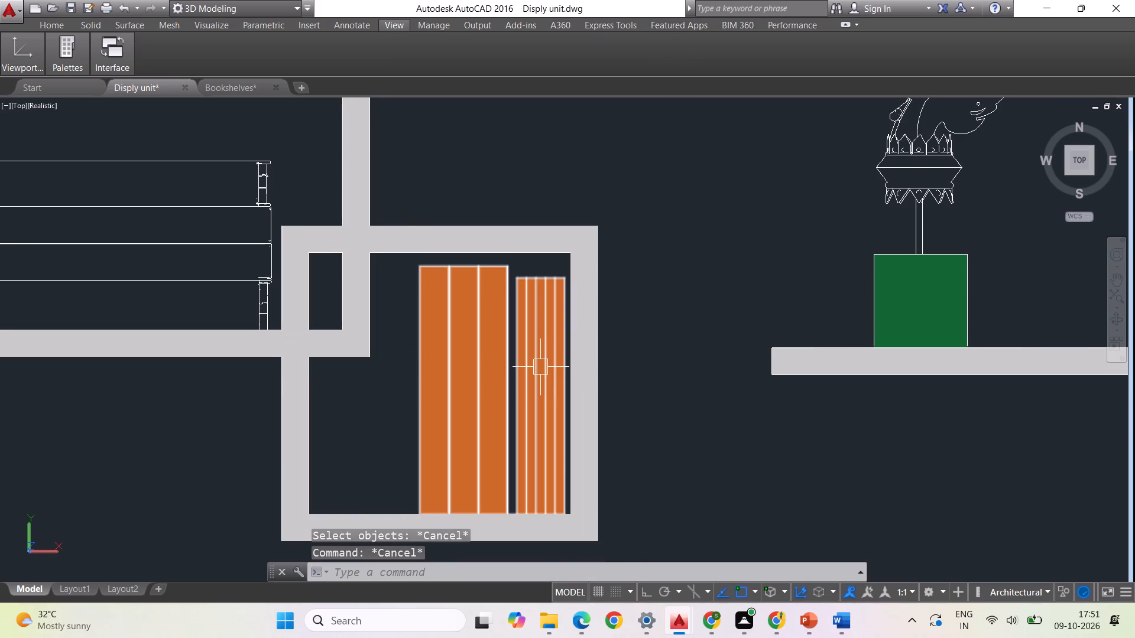
pyautogui.click(541, 367)
pyautogui.rightClick(688, 415)
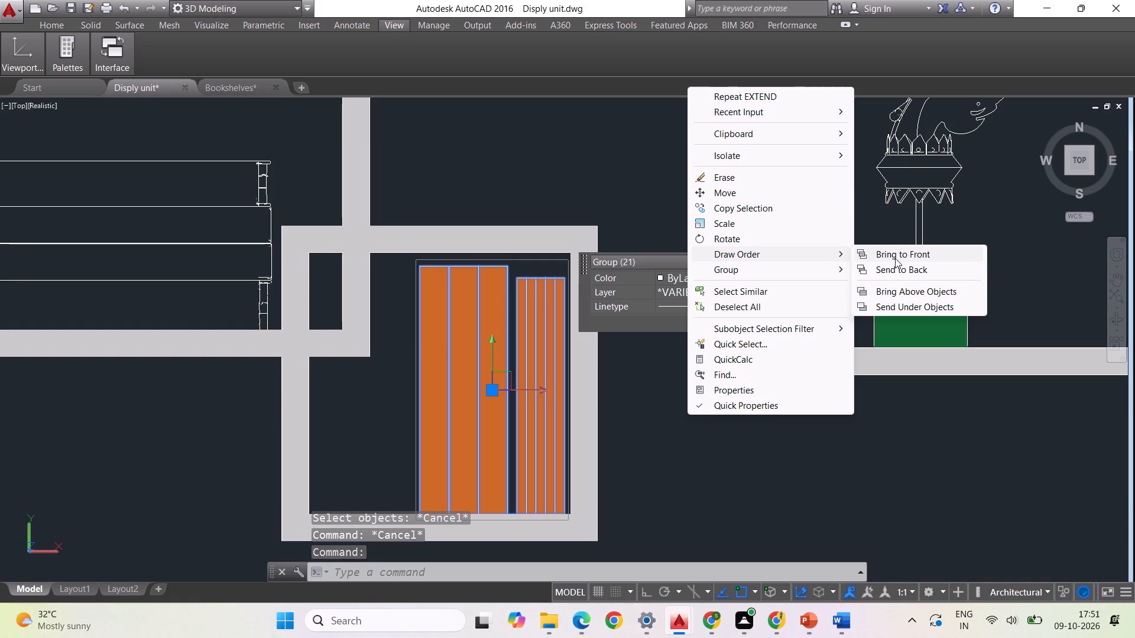
pyautogui.click(899, 274)
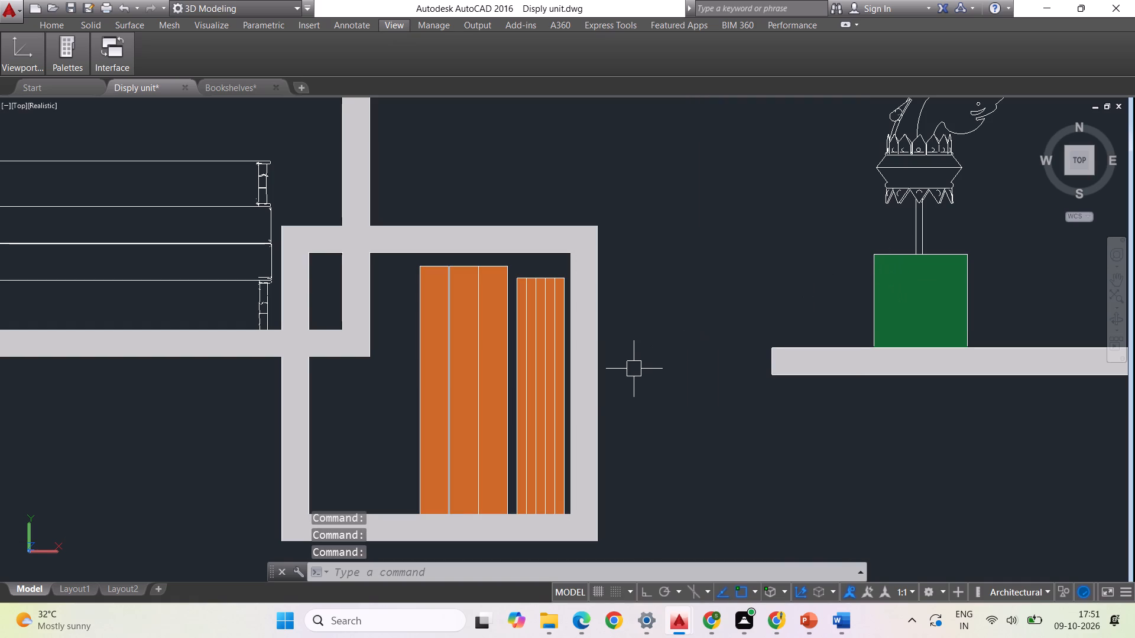
# Examine the hatched books and decor of design 2, and the overall elevations of both designs, at several zoom levels.
pyautogui.scroll(-1, 610, 401)
pyautogui.scroll(-1, 659, 447)
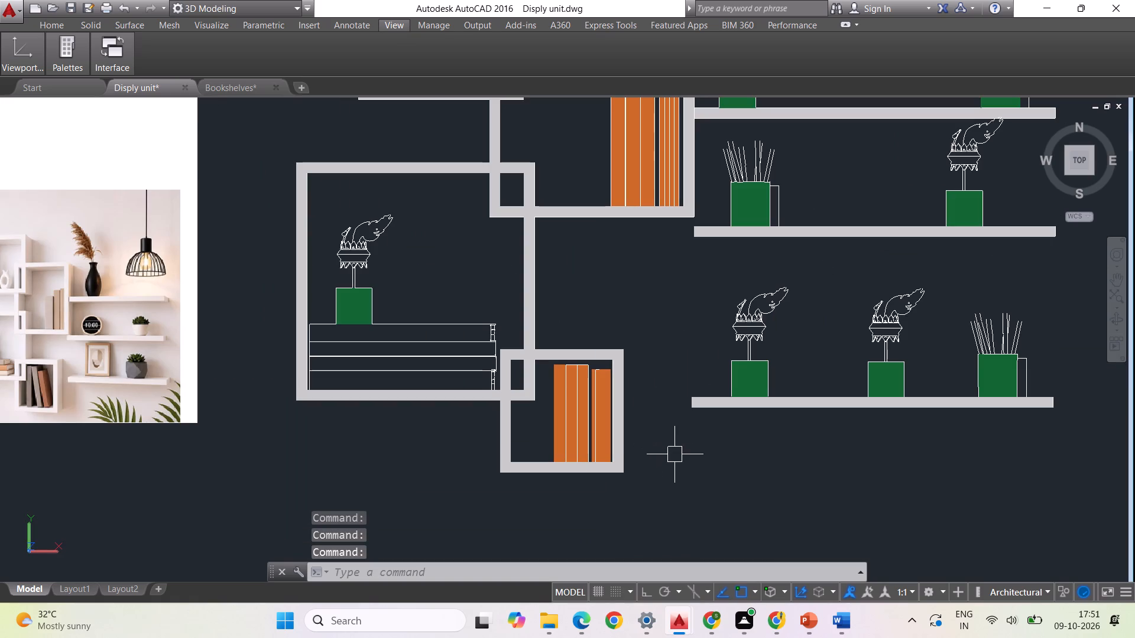
pyautogui.scroll(1, 634, 435)
pyautogui.scroll(-1, 473, 460)
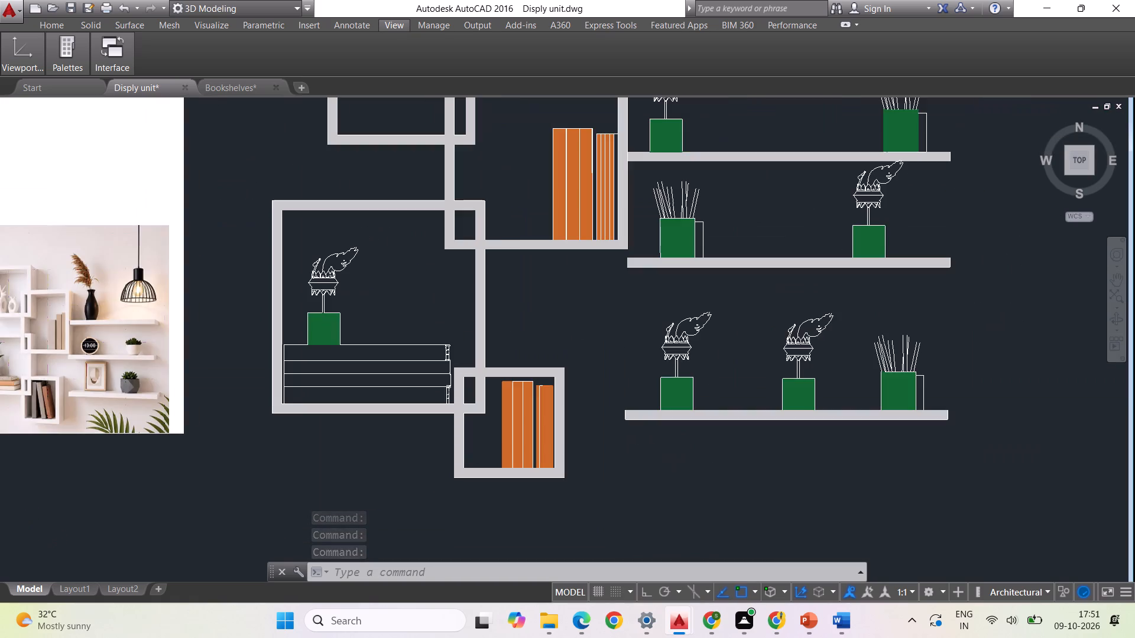
pyautogui.scroll(-2, 600, 491)
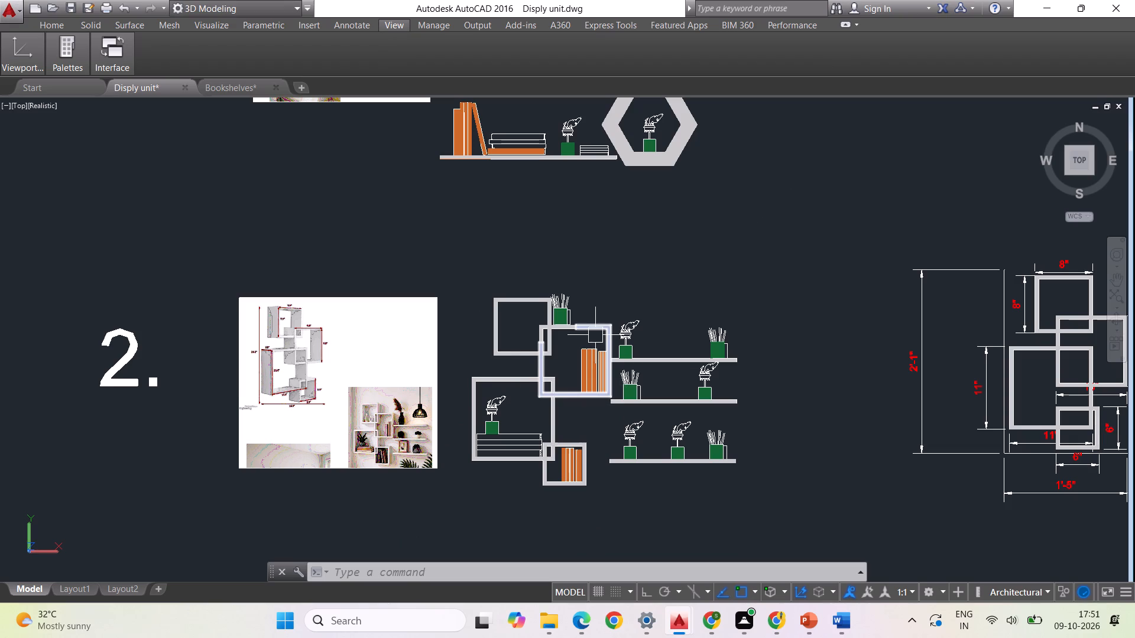
pyautogui.scroll(1, 559, 380)
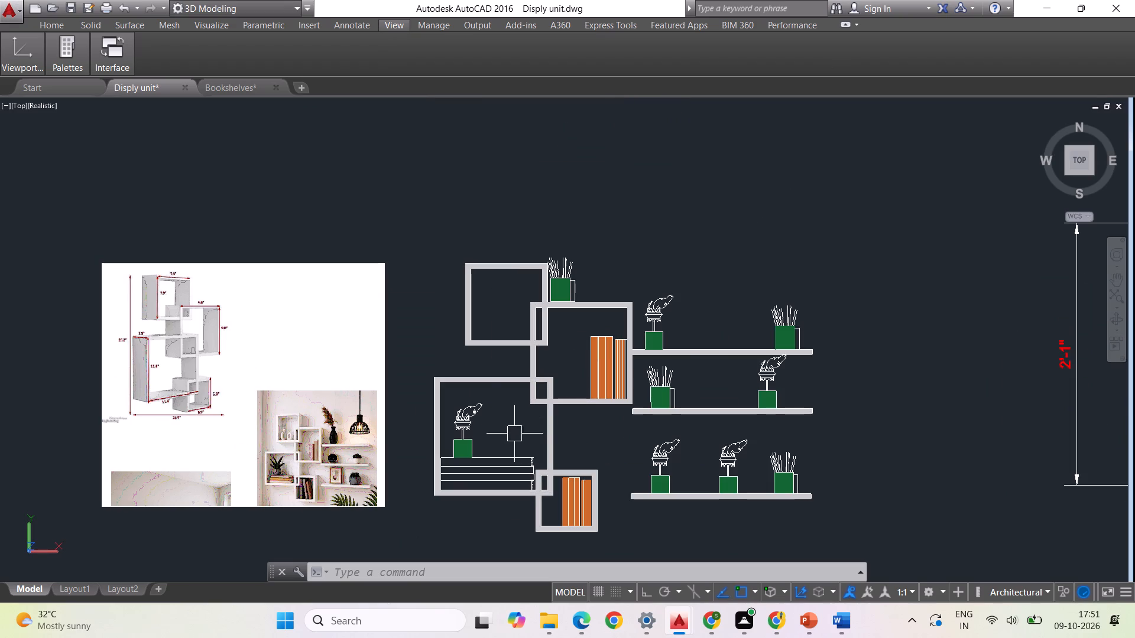
pyautogui.scroll(-1, 530, 432)
pyautogui.scroll(-1, 587, 429)
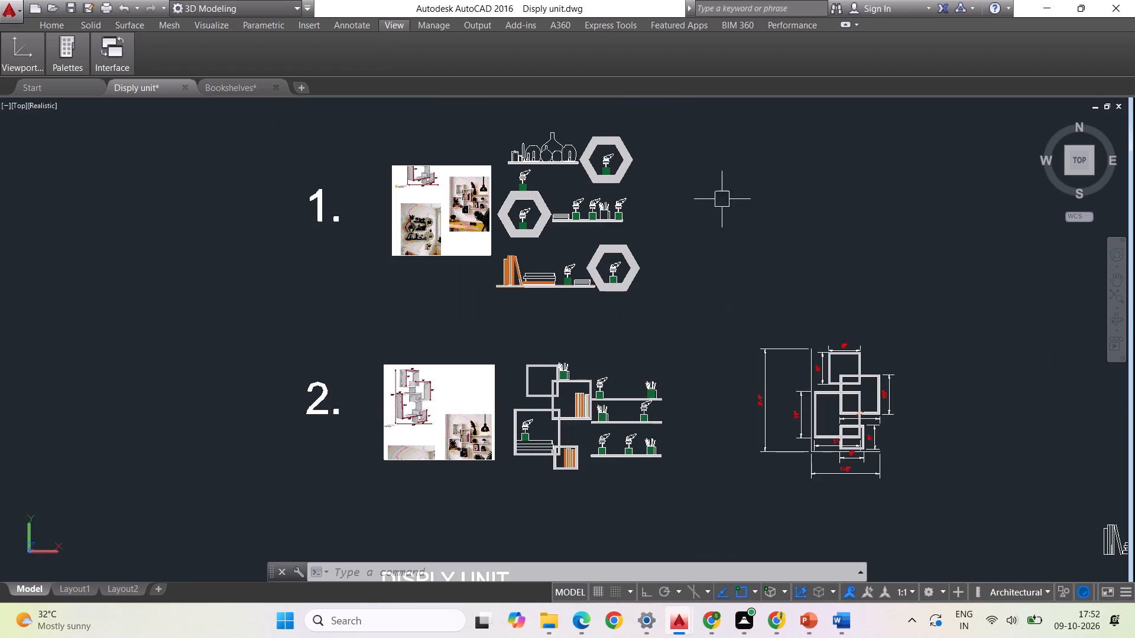
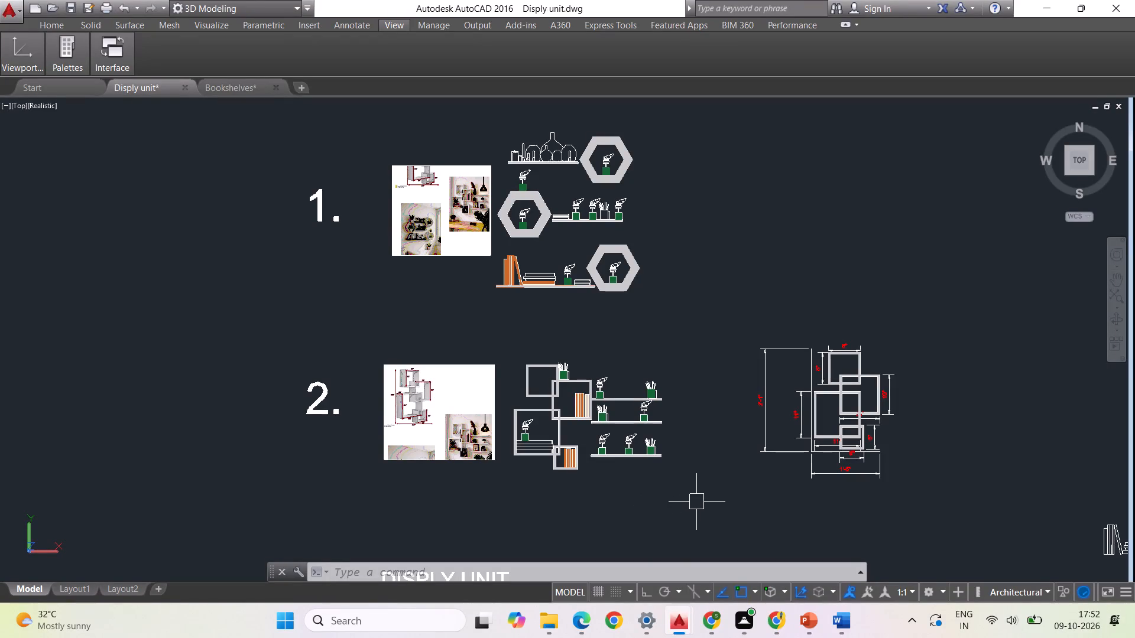
# Move the DISPLY UNIT title text up so it sits just beneath design 2's reference image.
pyautogui.click(741, 309)
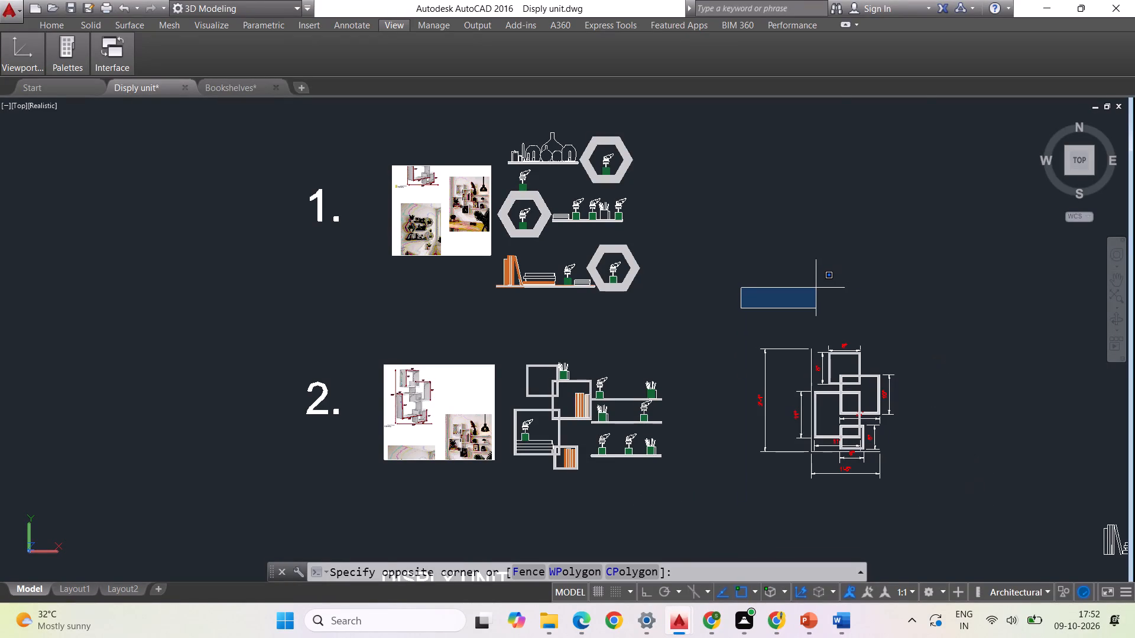
pyautogui.press('Escape')
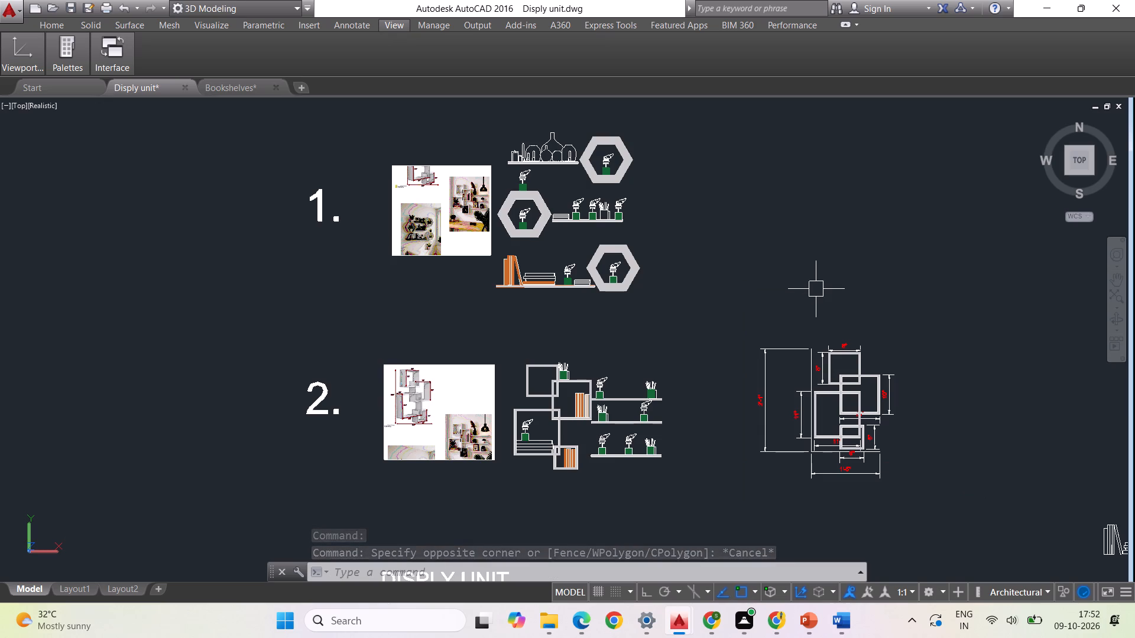
pyautogui.scroll(-1, 658, 356)
pyautogui.click(605, 505)
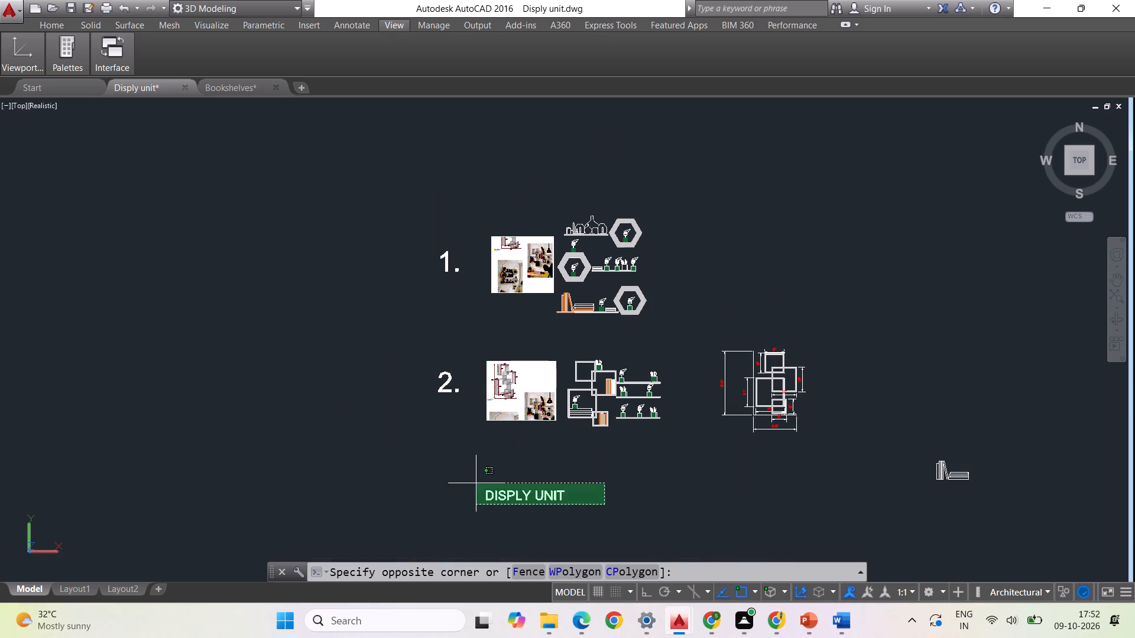
pyautogui.click(473, 480)
pyautogui.rightClick(447, 464)
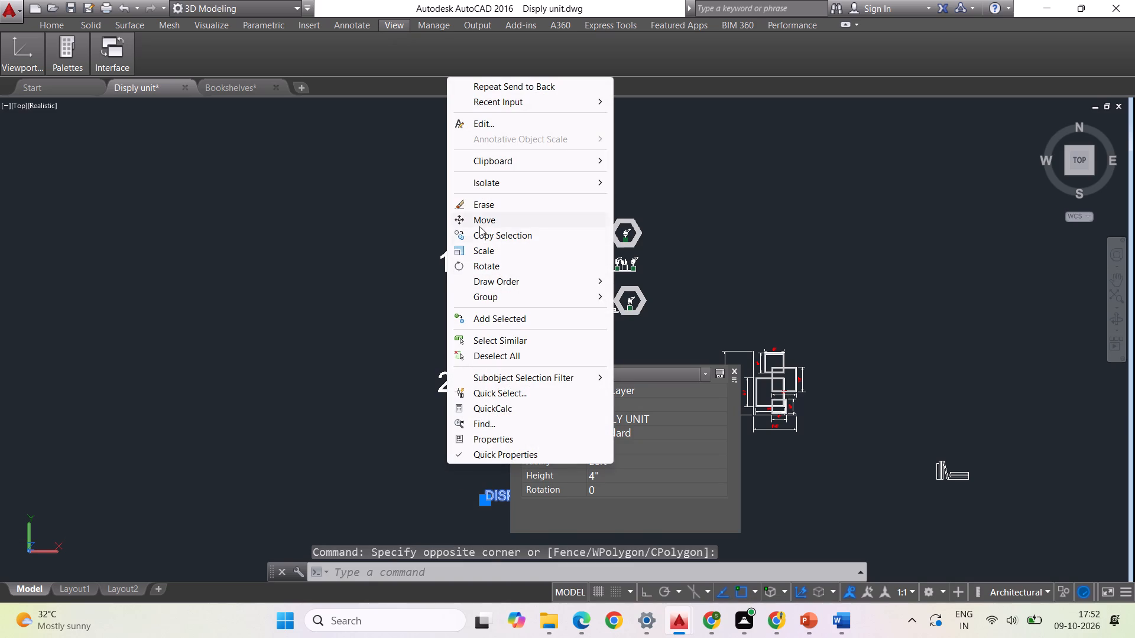
pyautogui.click(481, 224)
pyautogui.click(527, 489)
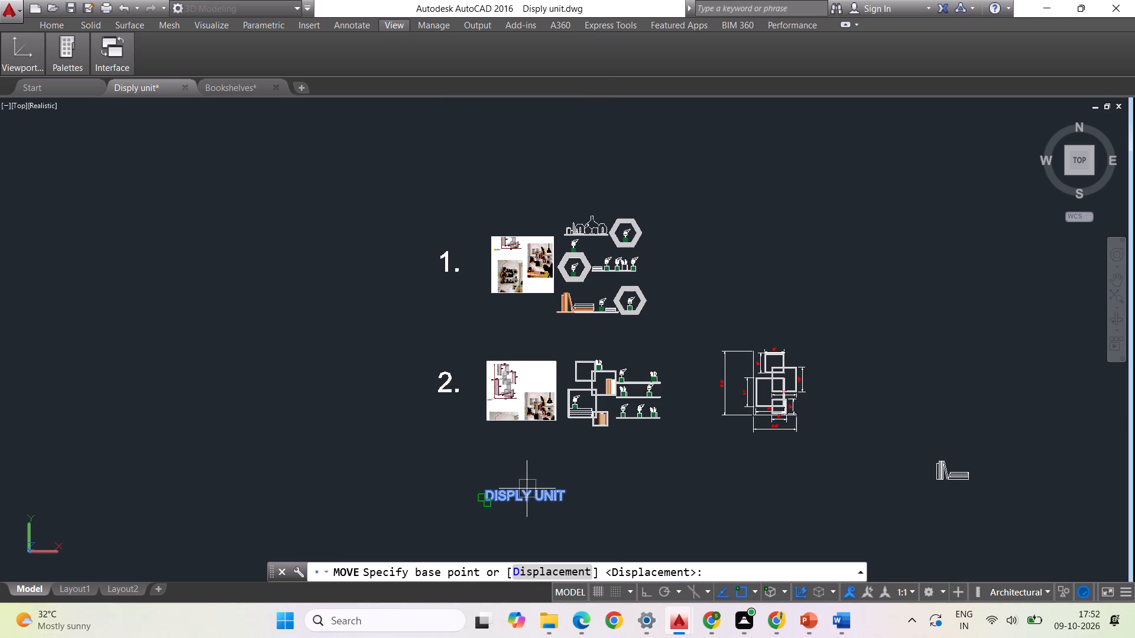
pyautogui.click(488, 453)
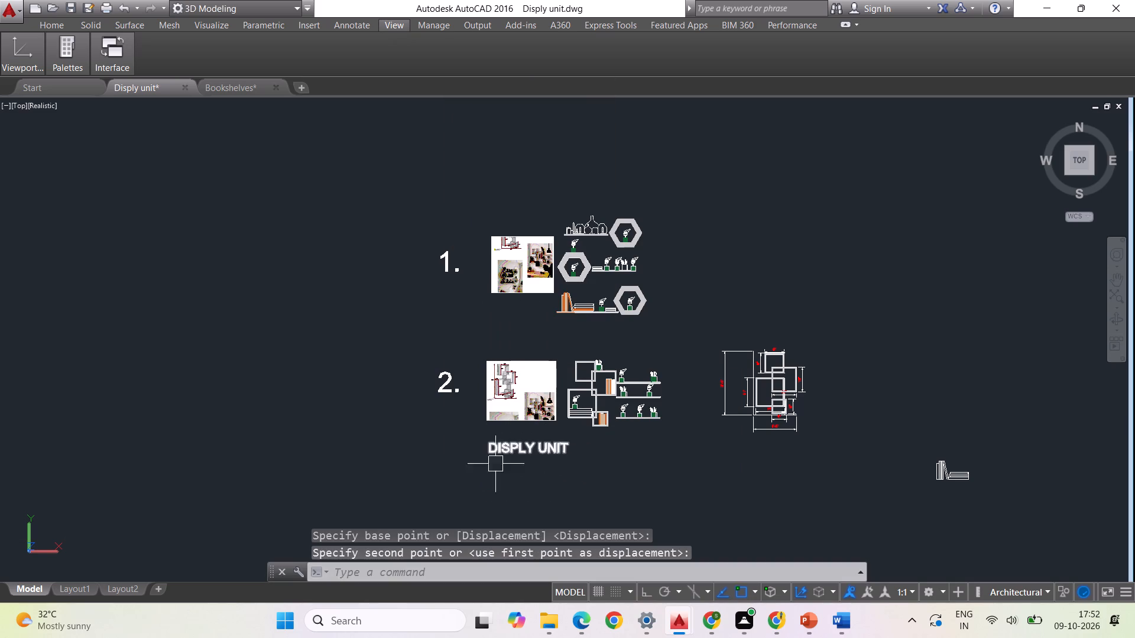
# Erase the spare set of upright and stacked book outlines lying apart from the designs, beyond the dimensioned box layout.
pyautogui.click(920, 452)
pyautogui.click(983, 508)
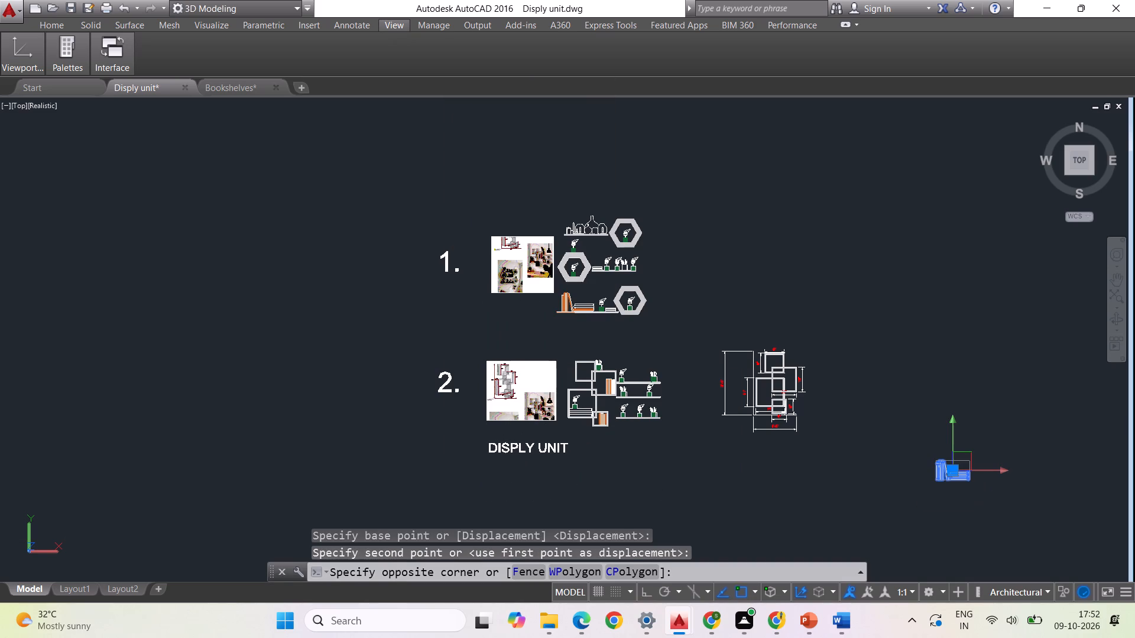
pyautogui.press('Delete')
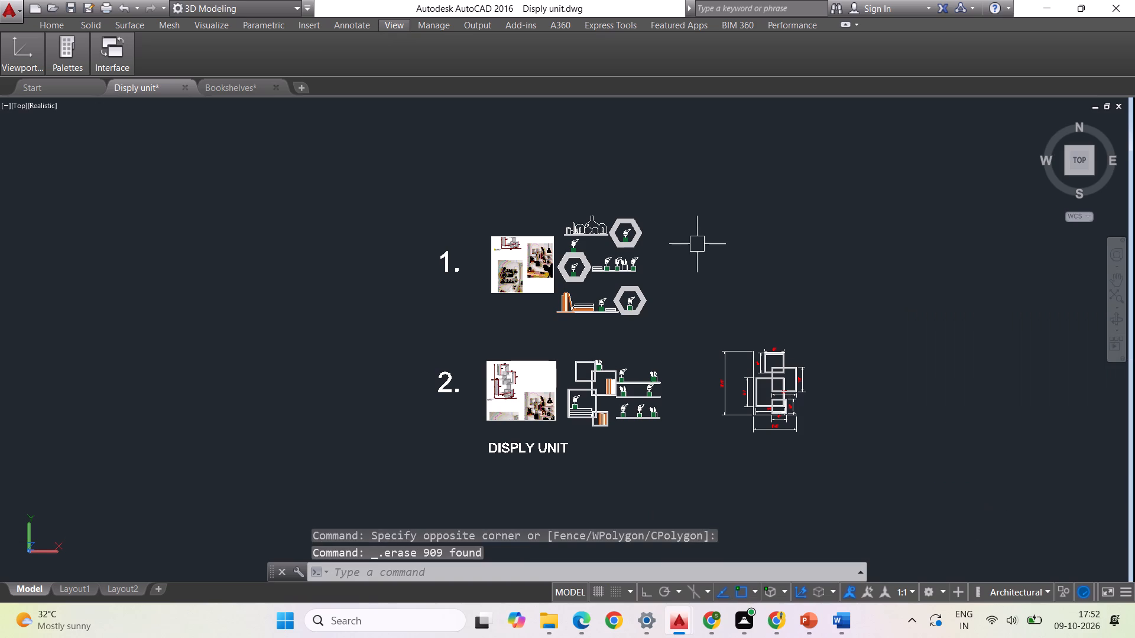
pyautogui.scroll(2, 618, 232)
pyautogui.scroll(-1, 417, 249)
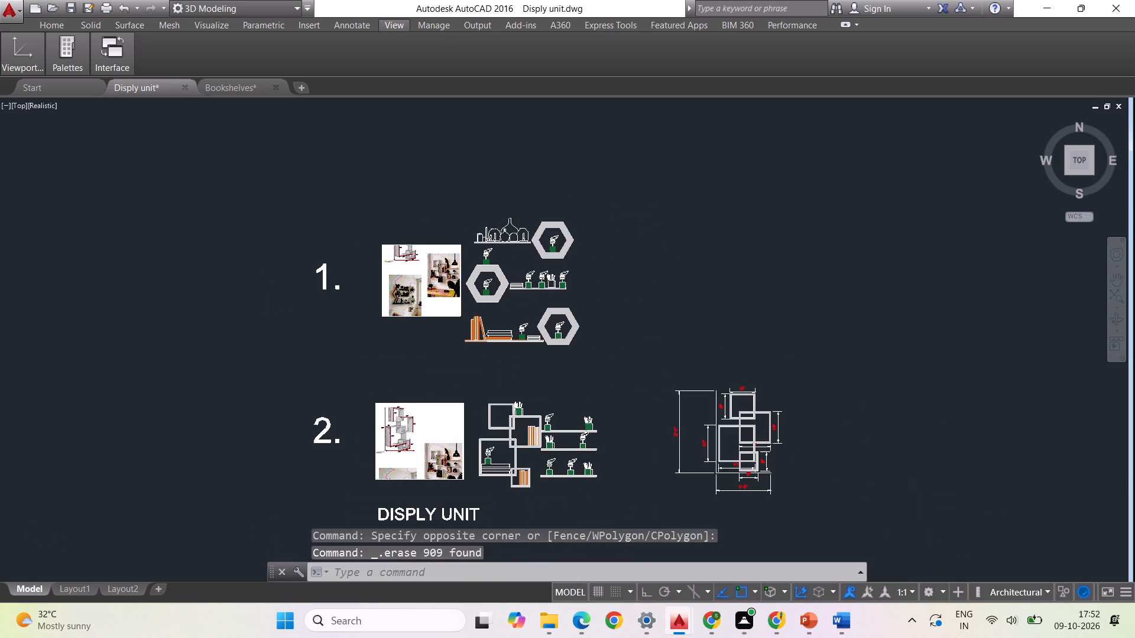
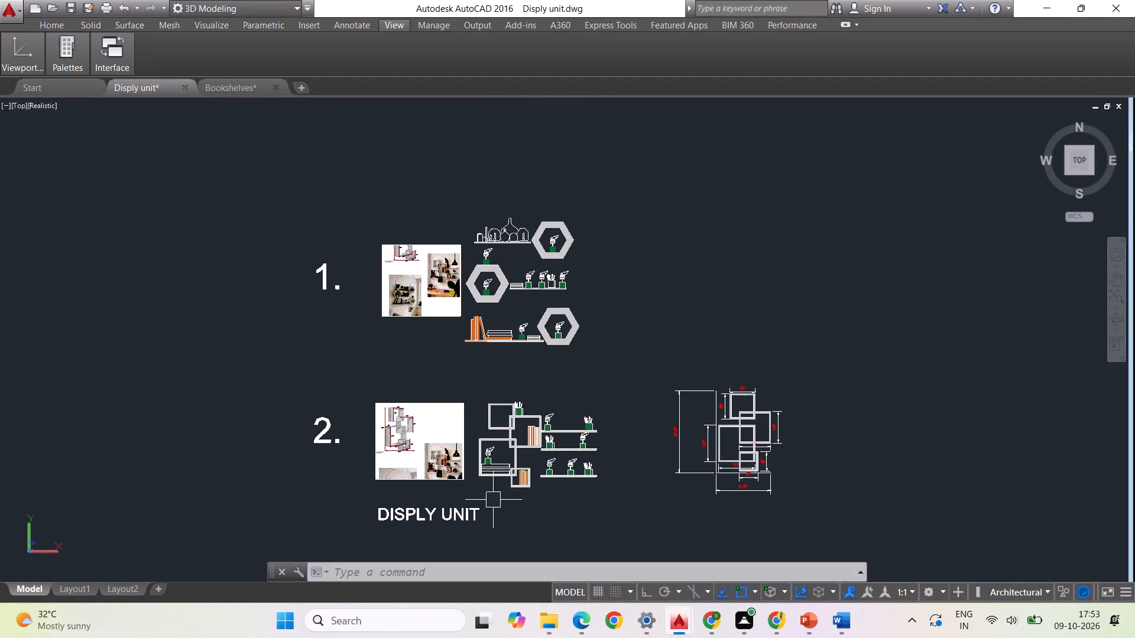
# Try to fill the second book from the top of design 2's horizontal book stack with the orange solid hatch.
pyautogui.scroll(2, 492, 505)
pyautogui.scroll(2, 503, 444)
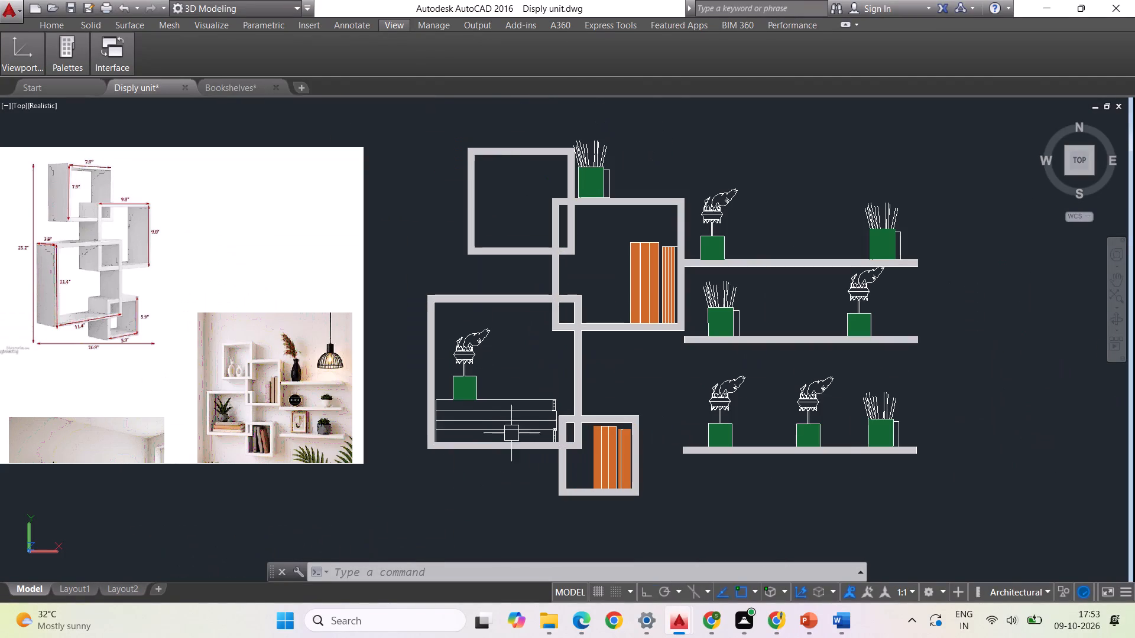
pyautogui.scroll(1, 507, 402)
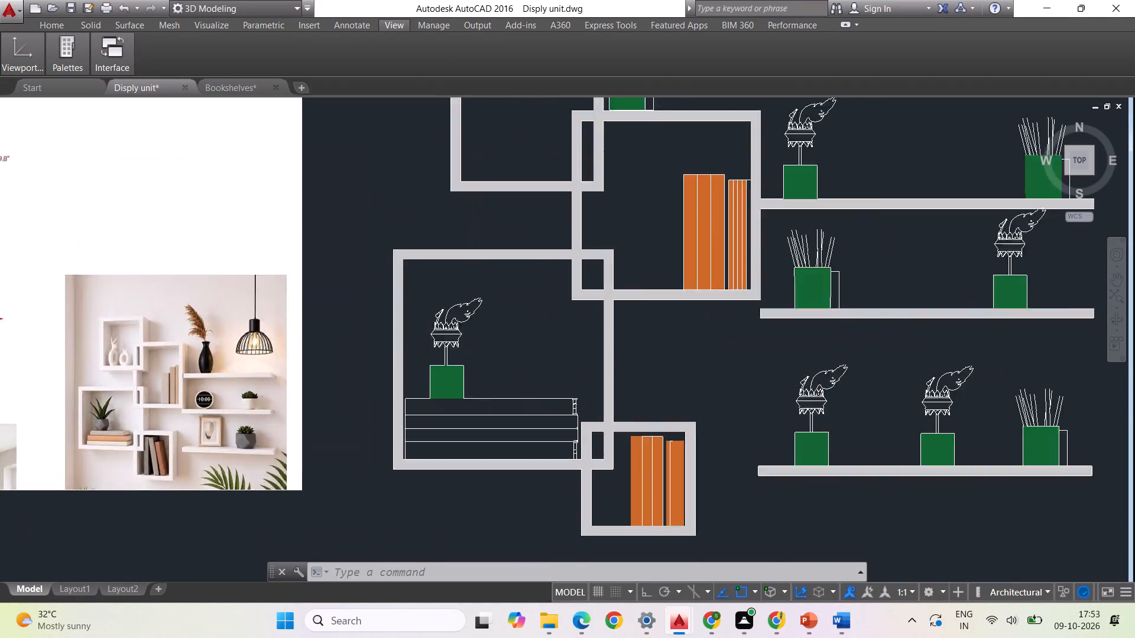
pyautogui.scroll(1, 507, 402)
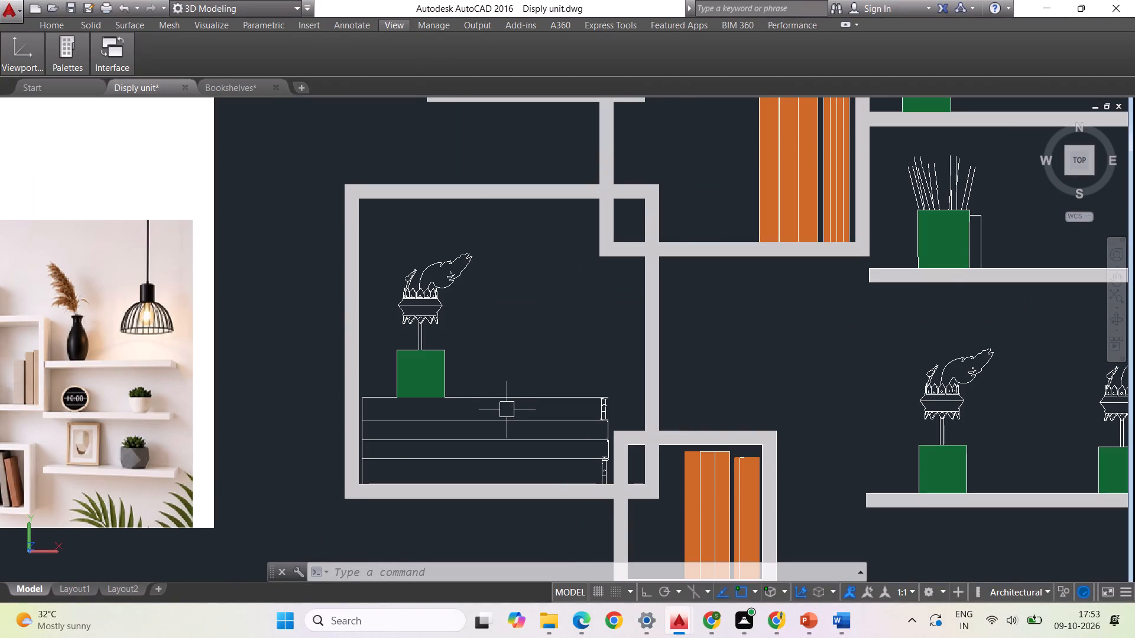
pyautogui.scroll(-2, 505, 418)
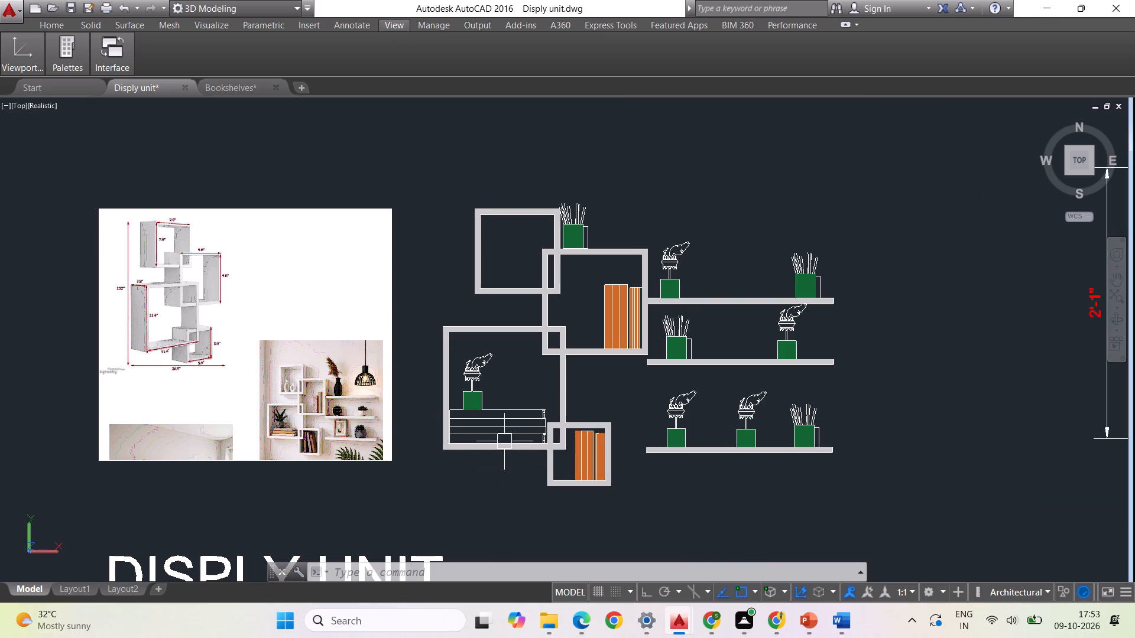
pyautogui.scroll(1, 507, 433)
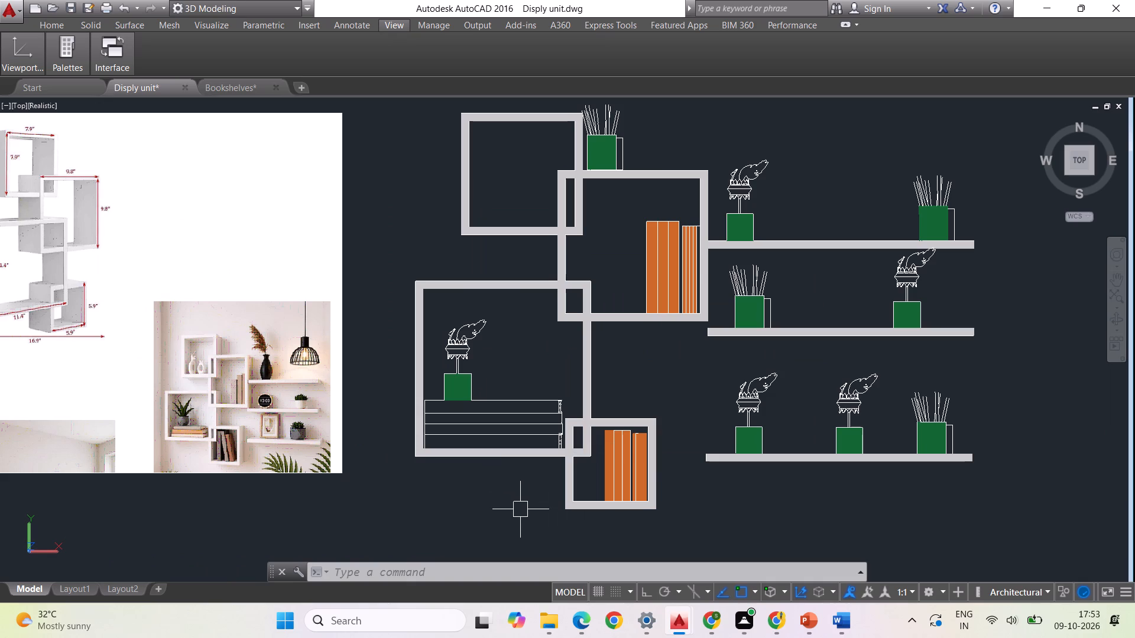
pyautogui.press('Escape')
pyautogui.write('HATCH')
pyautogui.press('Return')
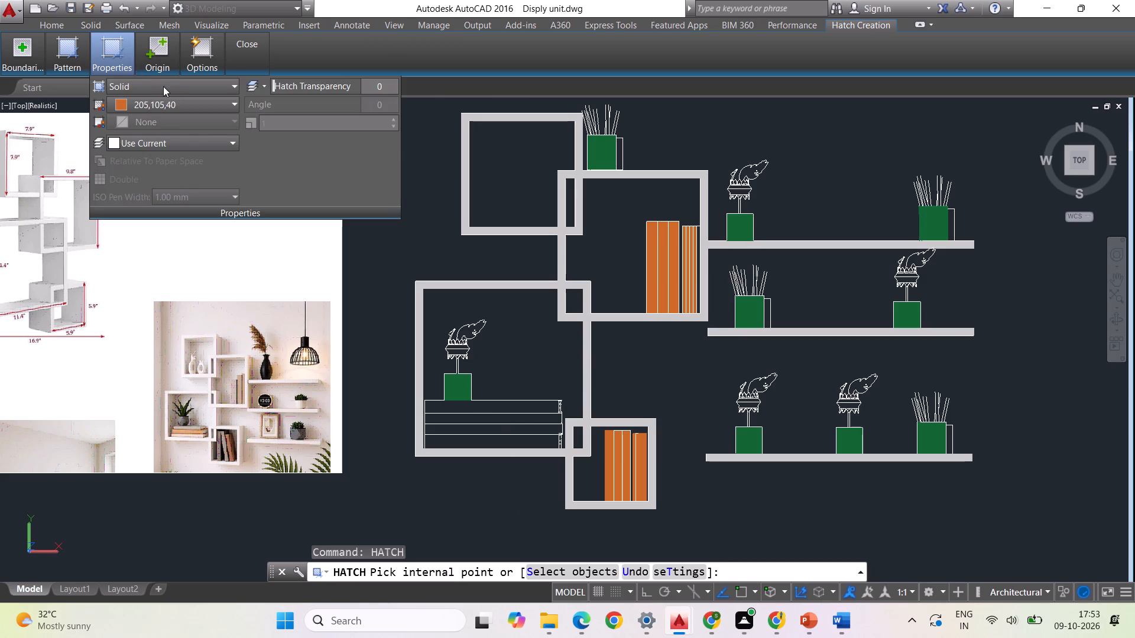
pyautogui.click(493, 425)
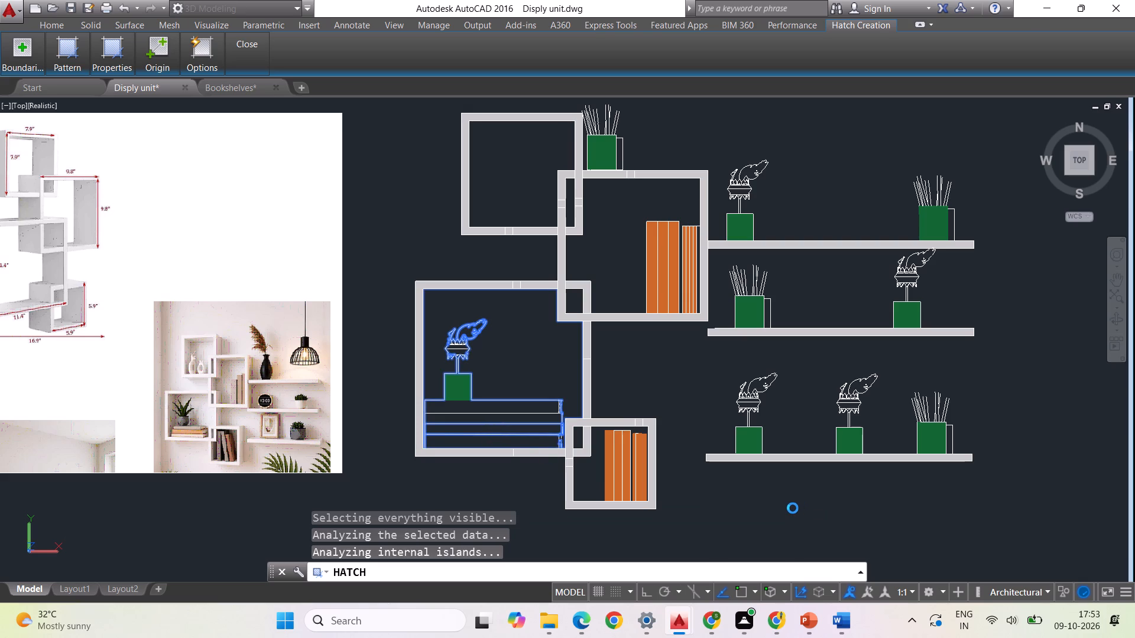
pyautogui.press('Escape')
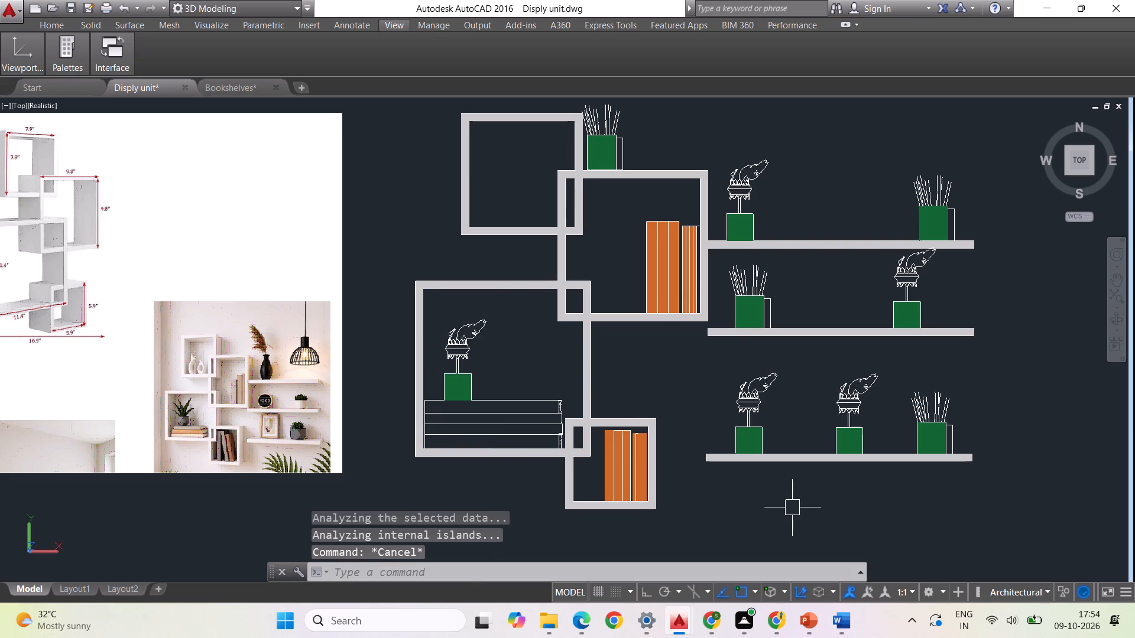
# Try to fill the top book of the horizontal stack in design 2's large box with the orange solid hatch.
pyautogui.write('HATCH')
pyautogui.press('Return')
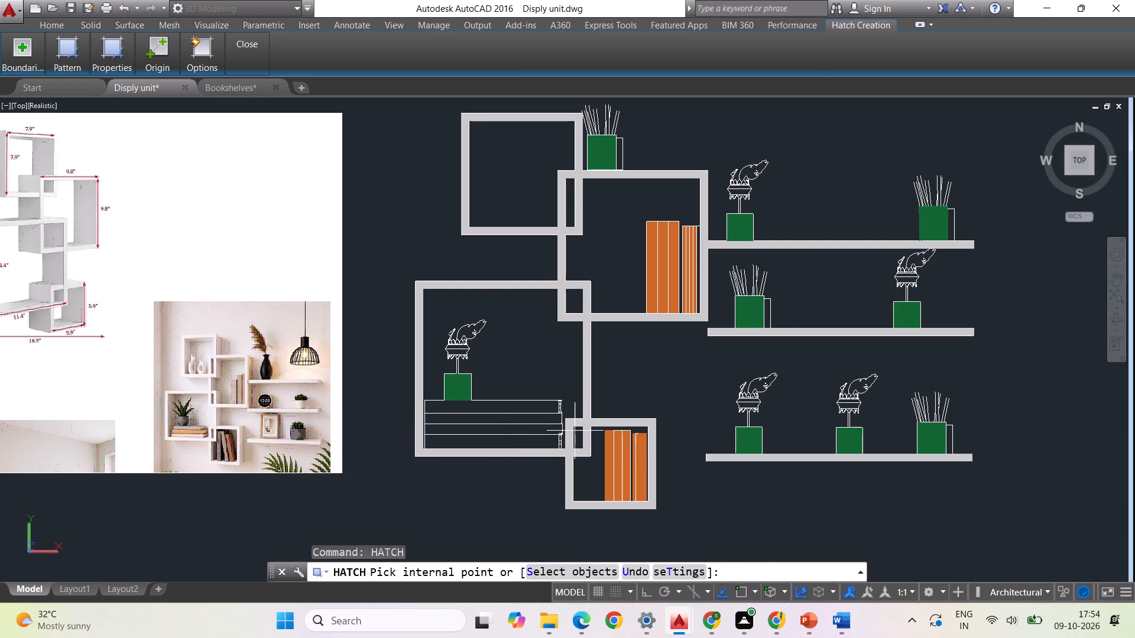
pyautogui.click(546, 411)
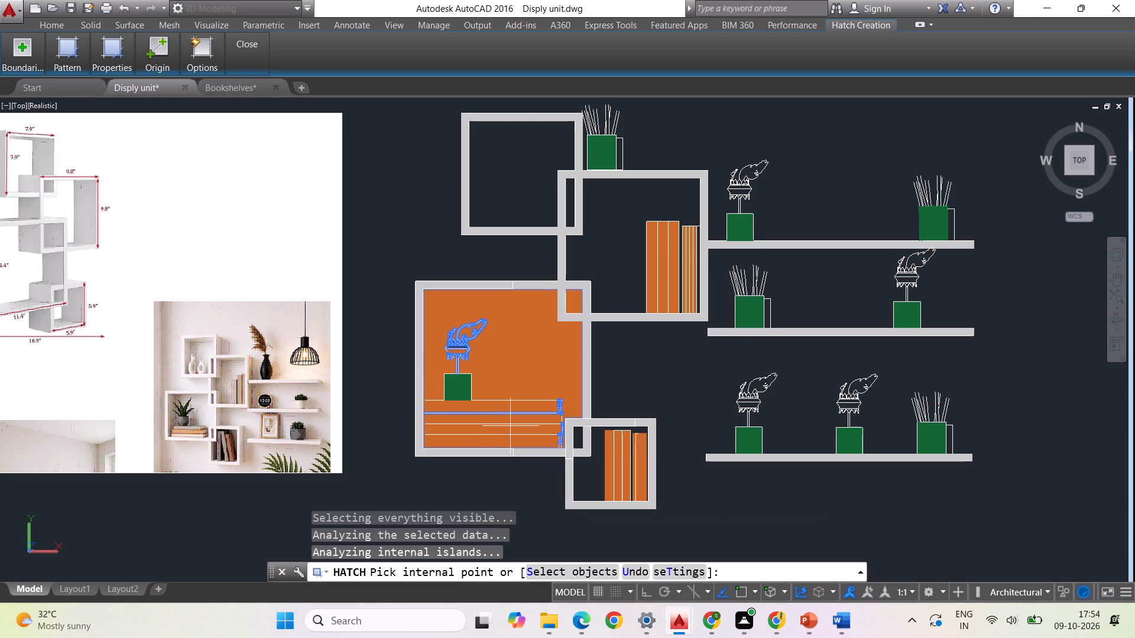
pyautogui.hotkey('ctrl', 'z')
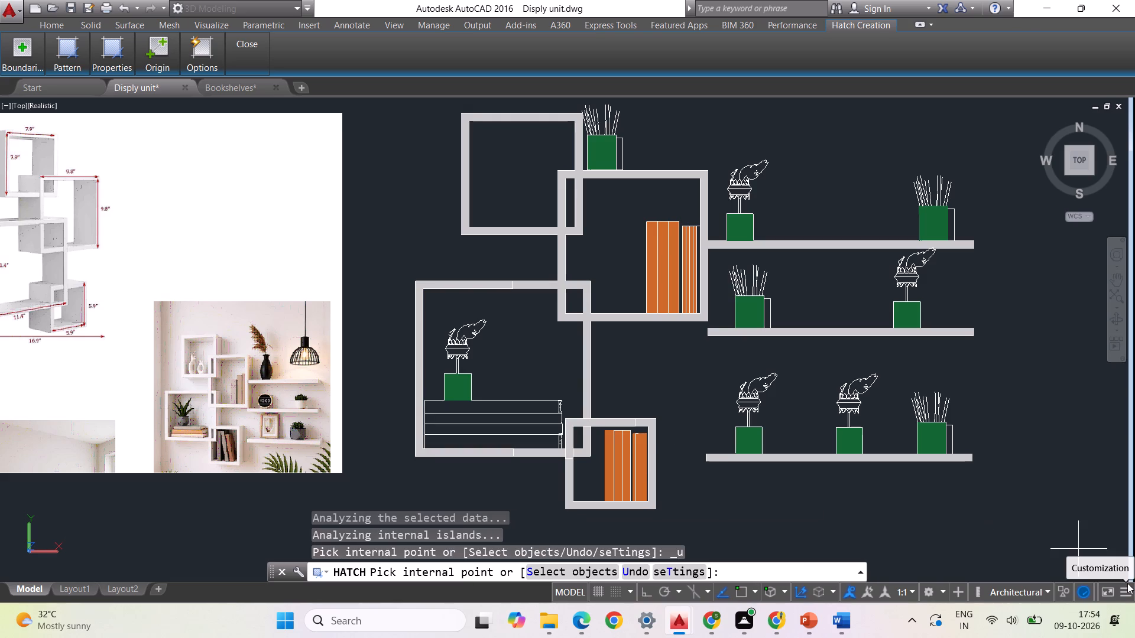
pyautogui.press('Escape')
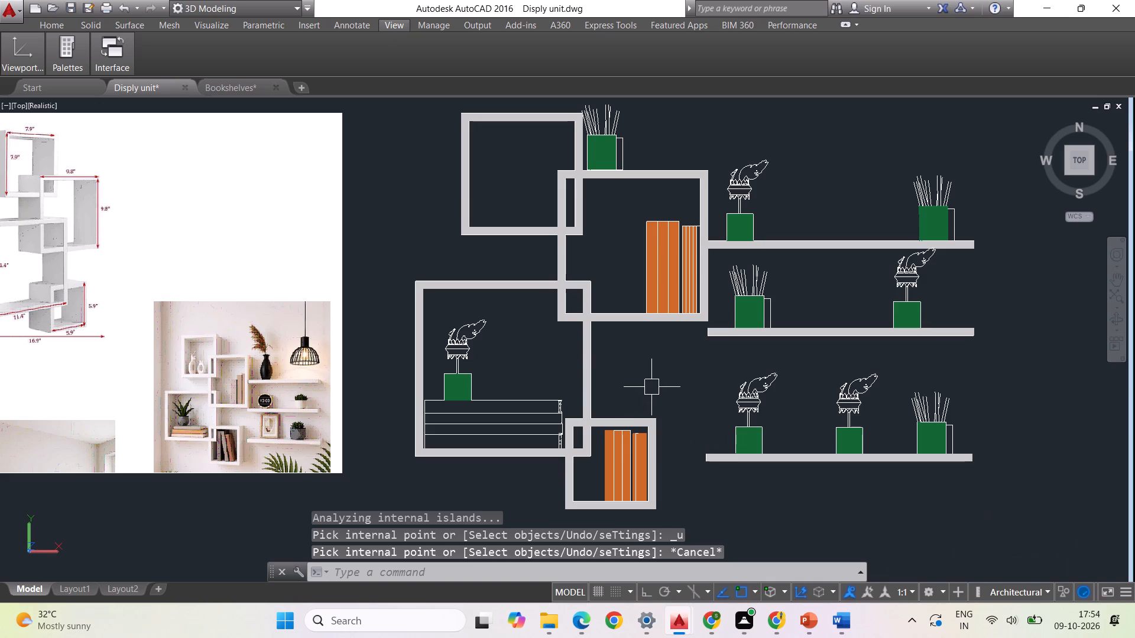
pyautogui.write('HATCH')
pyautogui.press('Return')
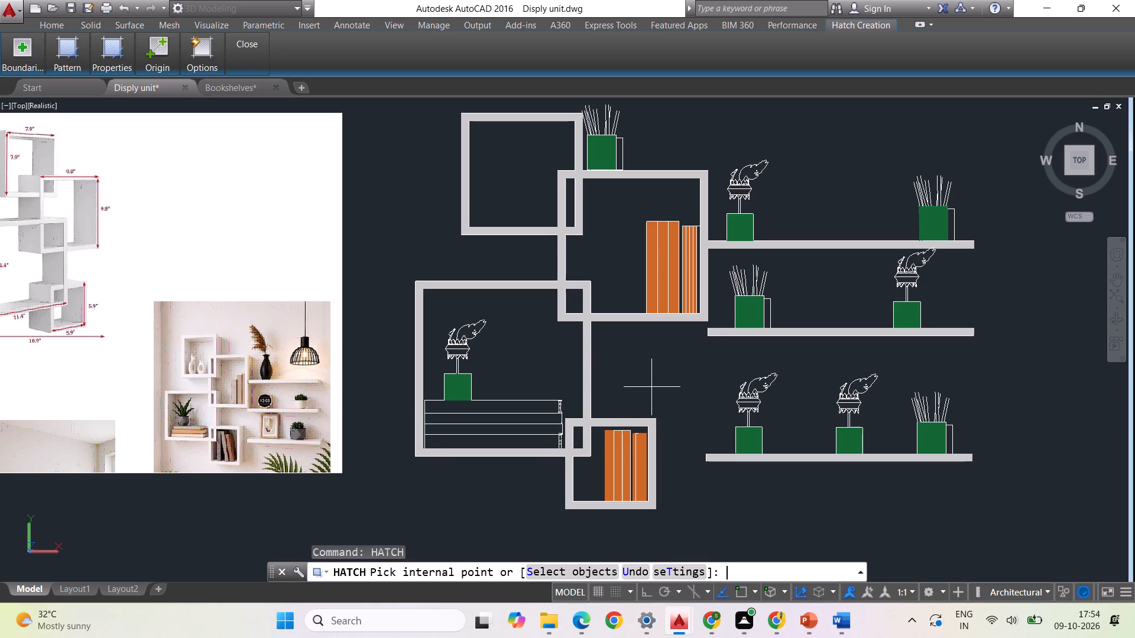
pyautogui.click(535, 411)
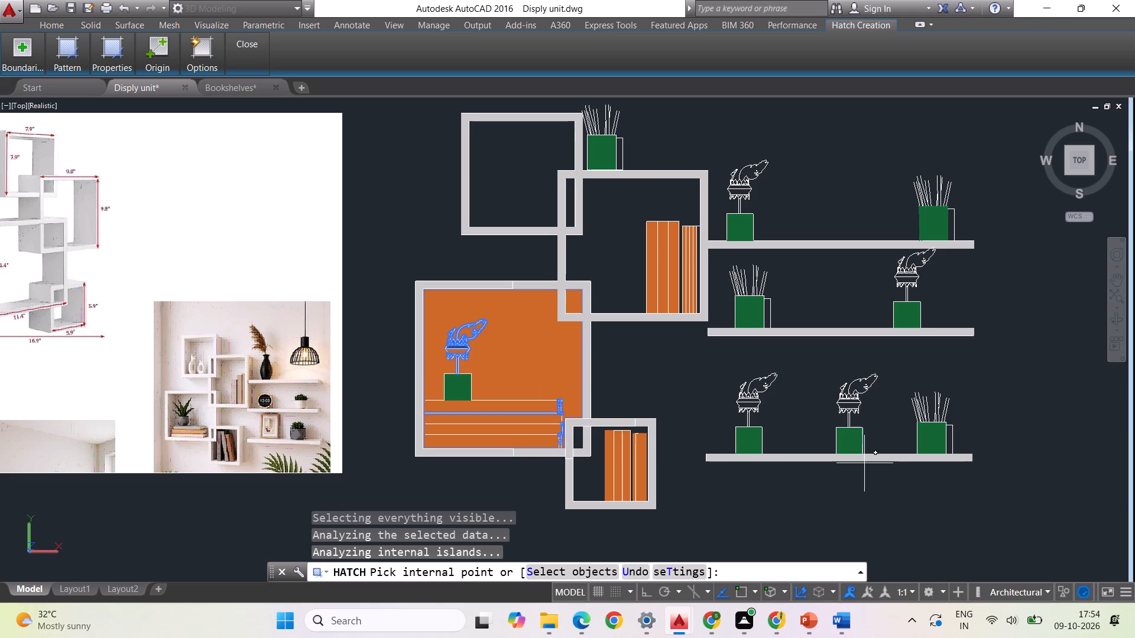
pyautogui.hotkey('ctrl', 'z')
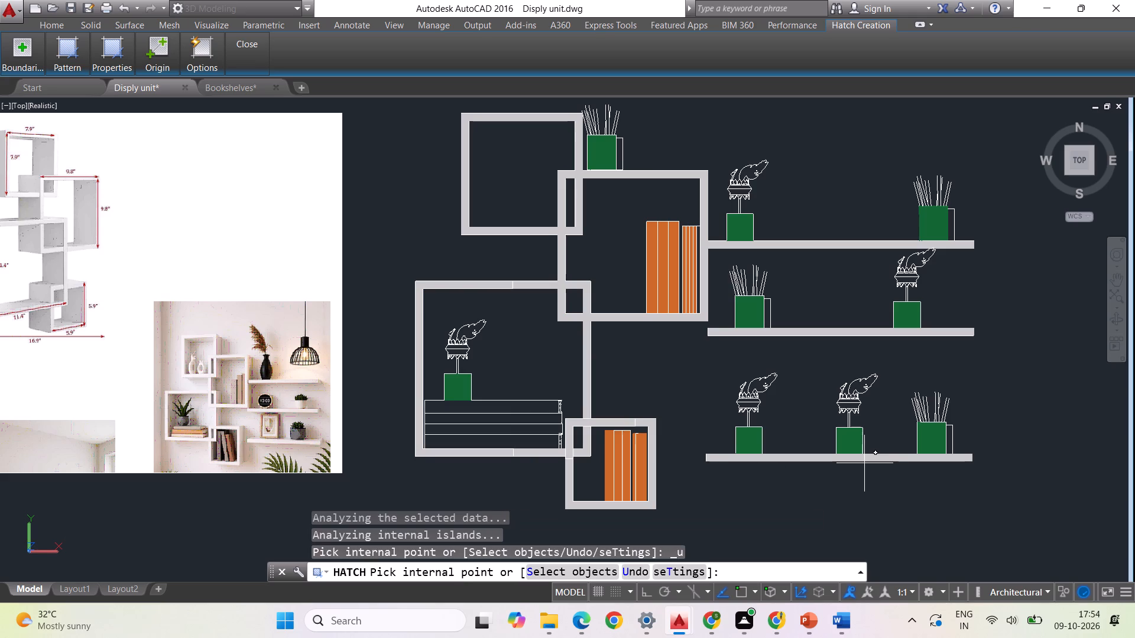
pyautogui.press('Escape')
# Save the display unit drawing.
pyautogui.hotkey('ctrl', 's')
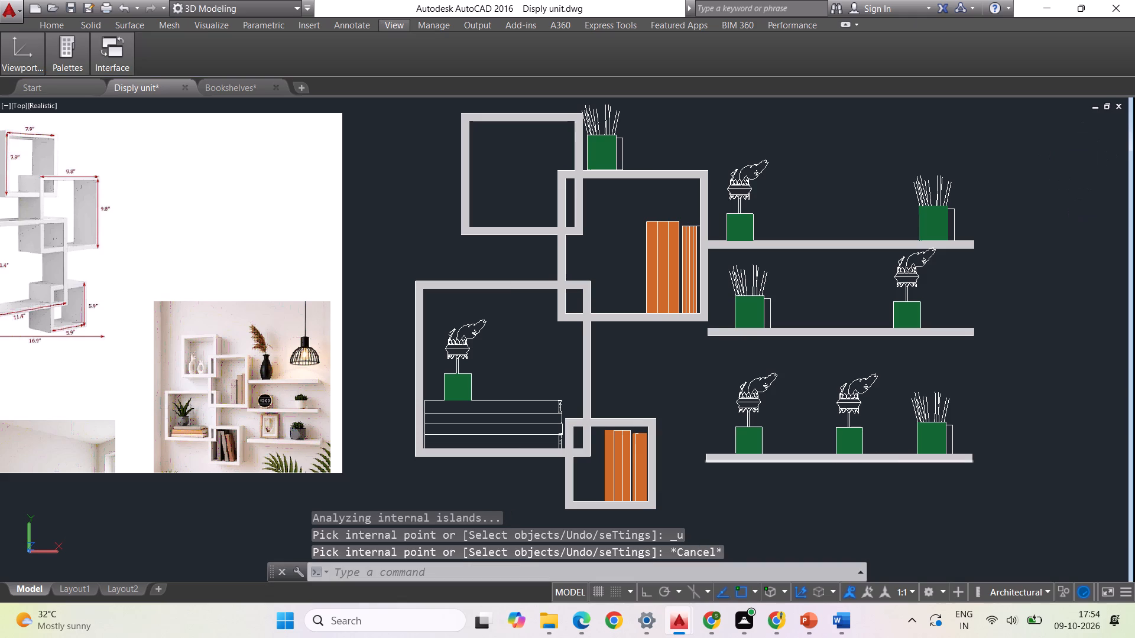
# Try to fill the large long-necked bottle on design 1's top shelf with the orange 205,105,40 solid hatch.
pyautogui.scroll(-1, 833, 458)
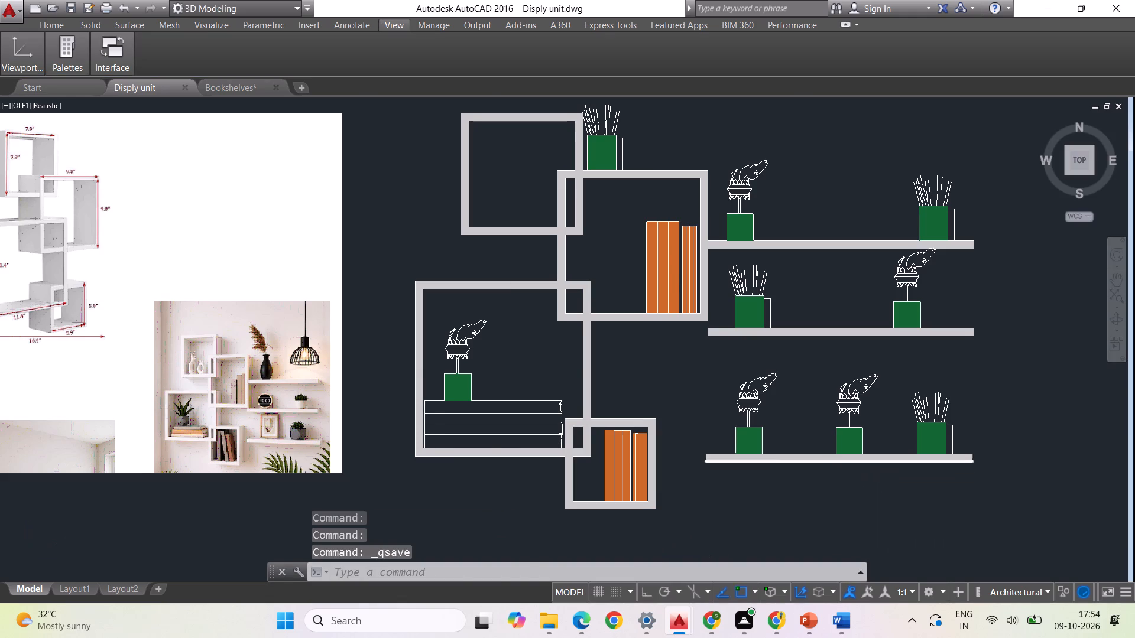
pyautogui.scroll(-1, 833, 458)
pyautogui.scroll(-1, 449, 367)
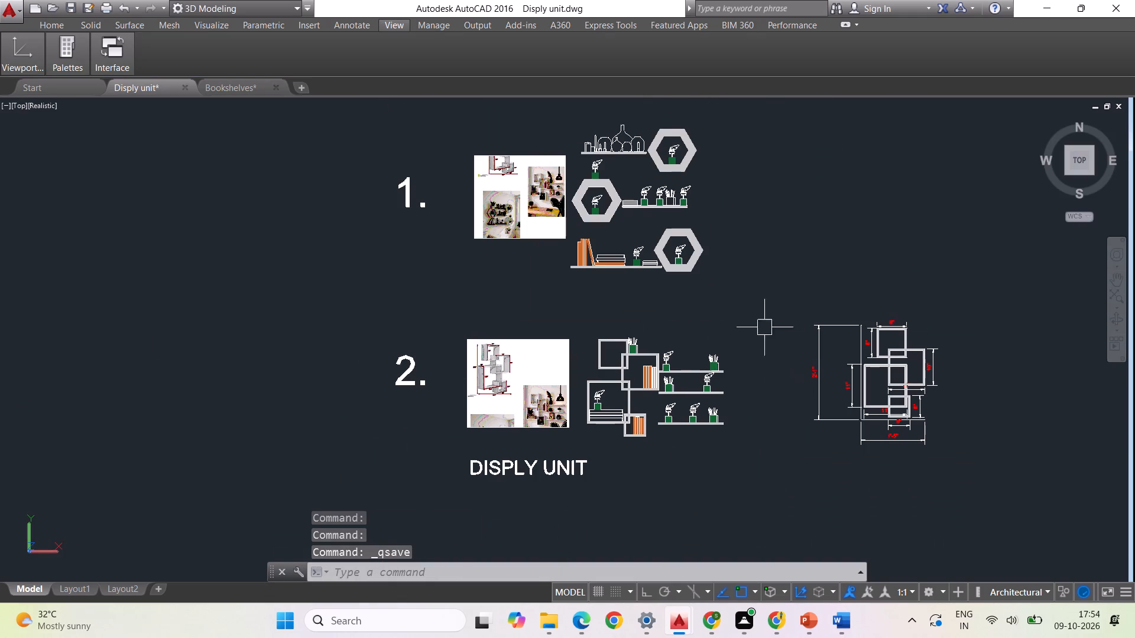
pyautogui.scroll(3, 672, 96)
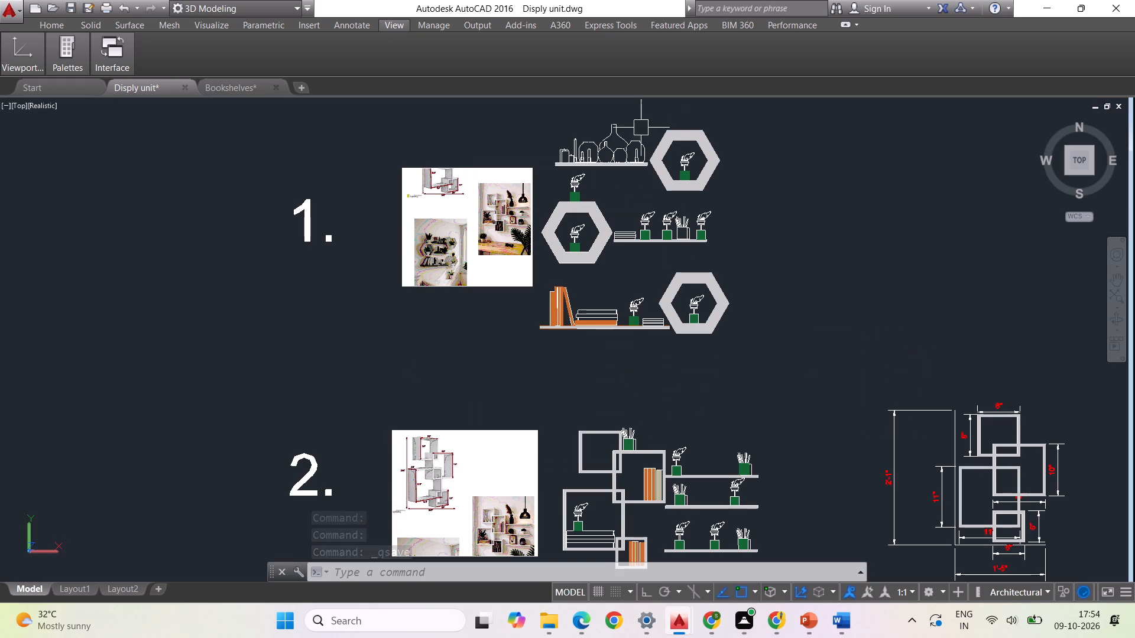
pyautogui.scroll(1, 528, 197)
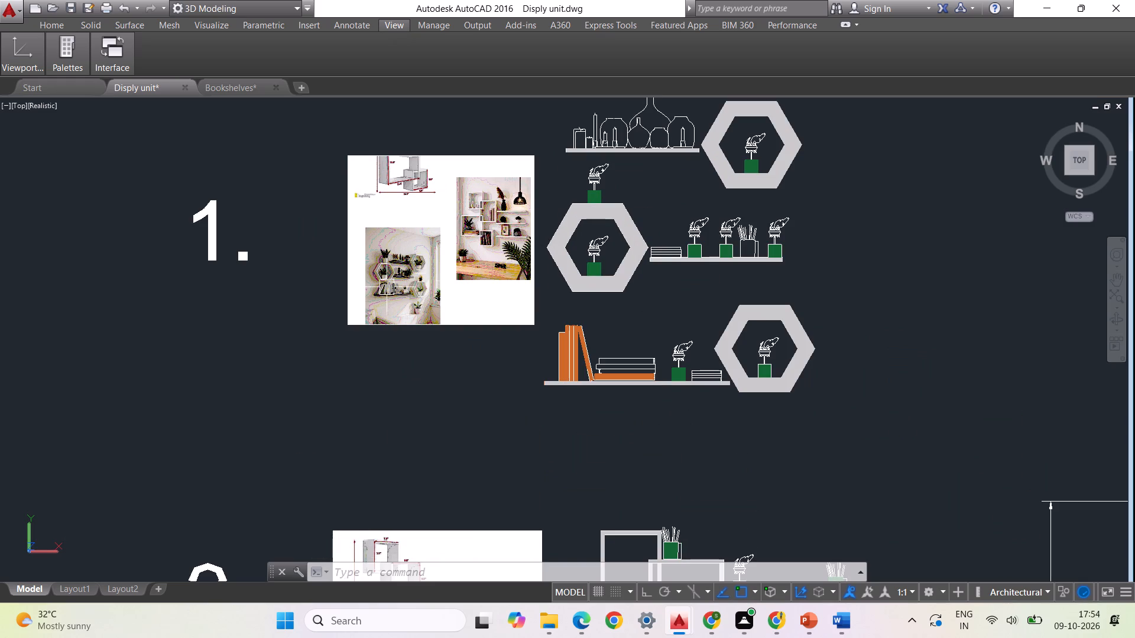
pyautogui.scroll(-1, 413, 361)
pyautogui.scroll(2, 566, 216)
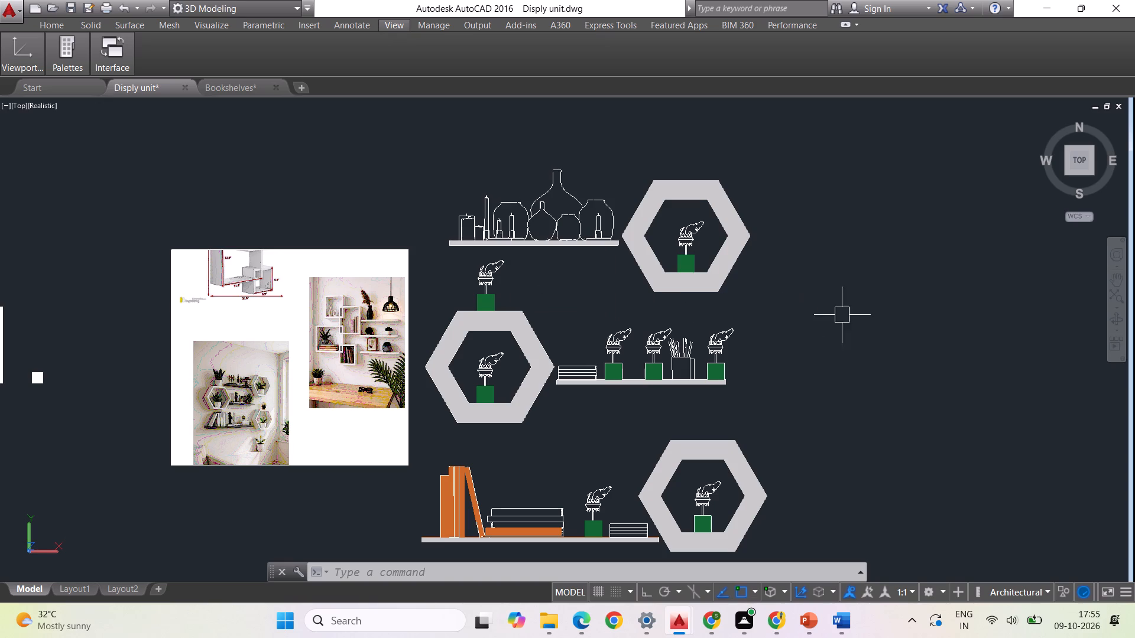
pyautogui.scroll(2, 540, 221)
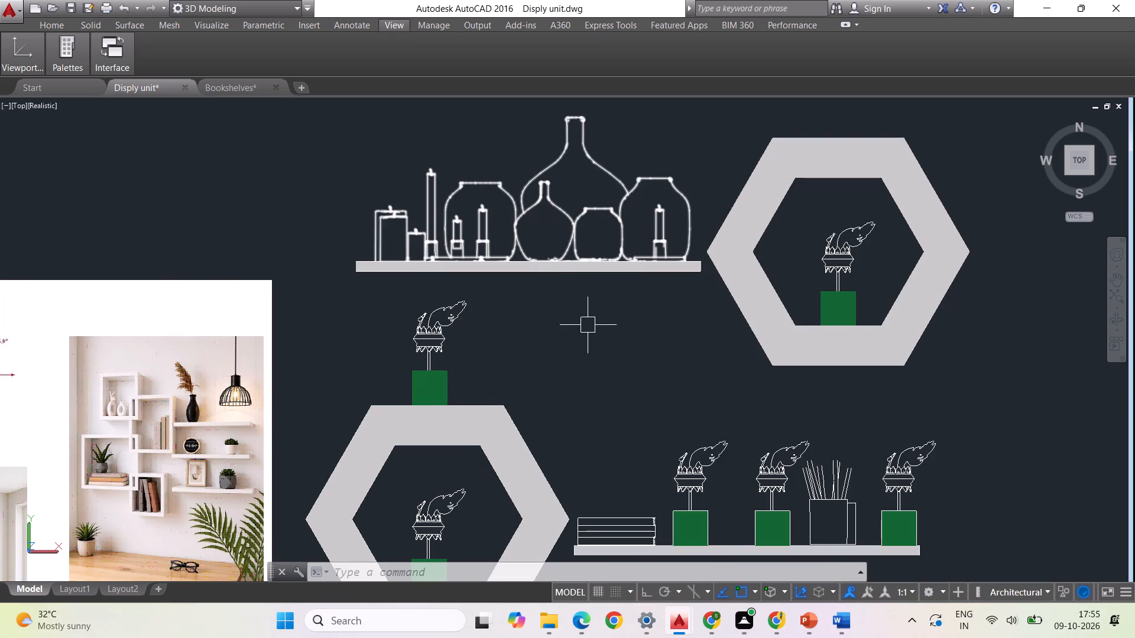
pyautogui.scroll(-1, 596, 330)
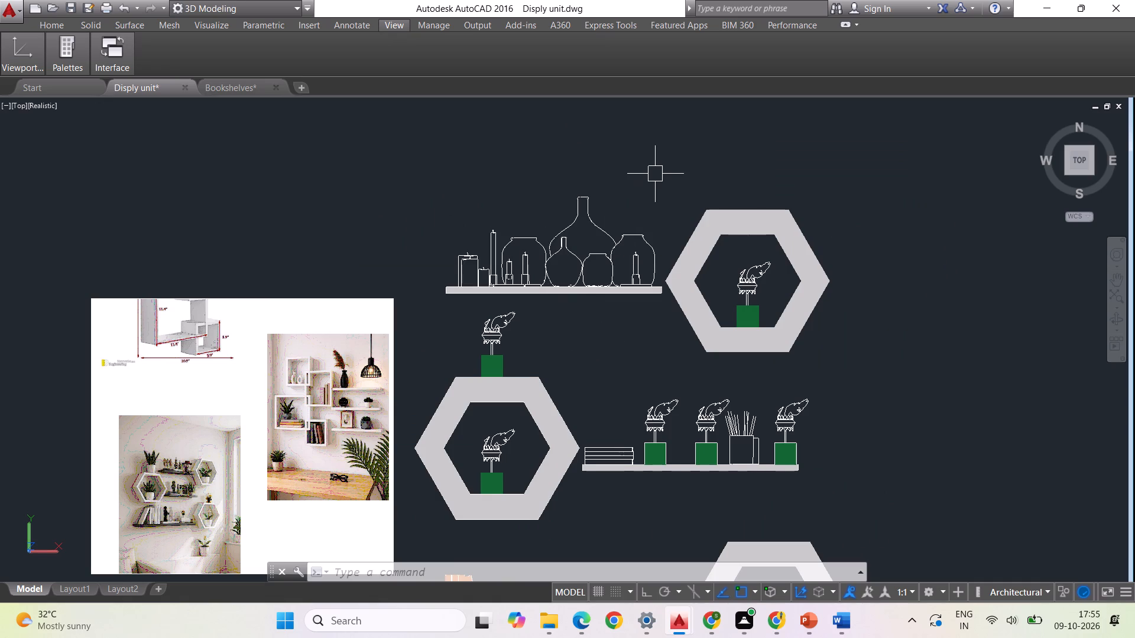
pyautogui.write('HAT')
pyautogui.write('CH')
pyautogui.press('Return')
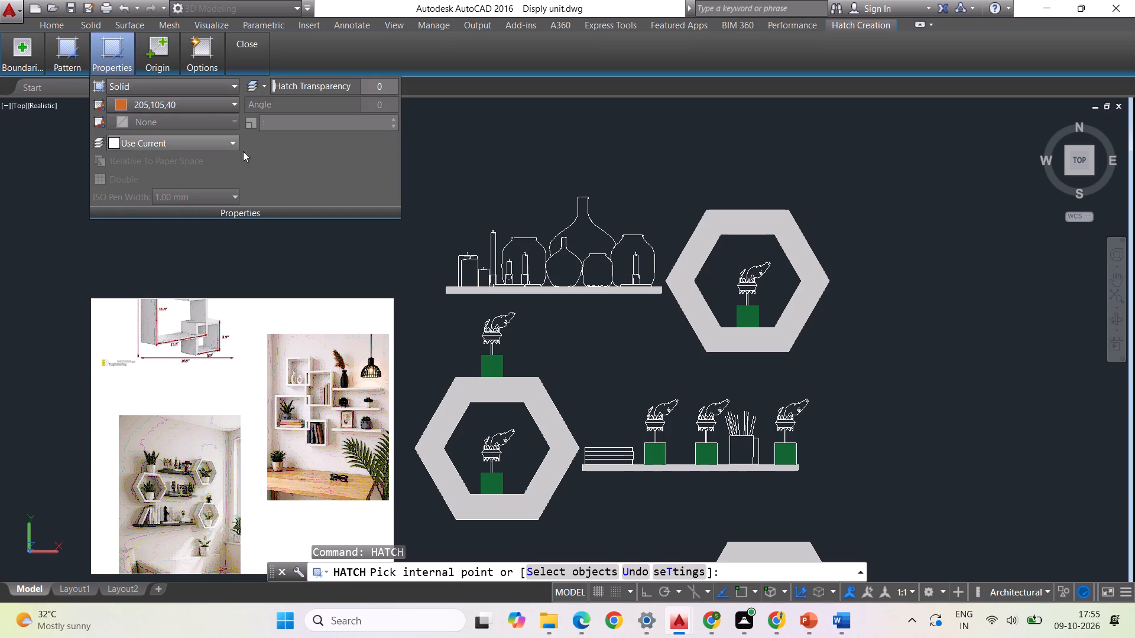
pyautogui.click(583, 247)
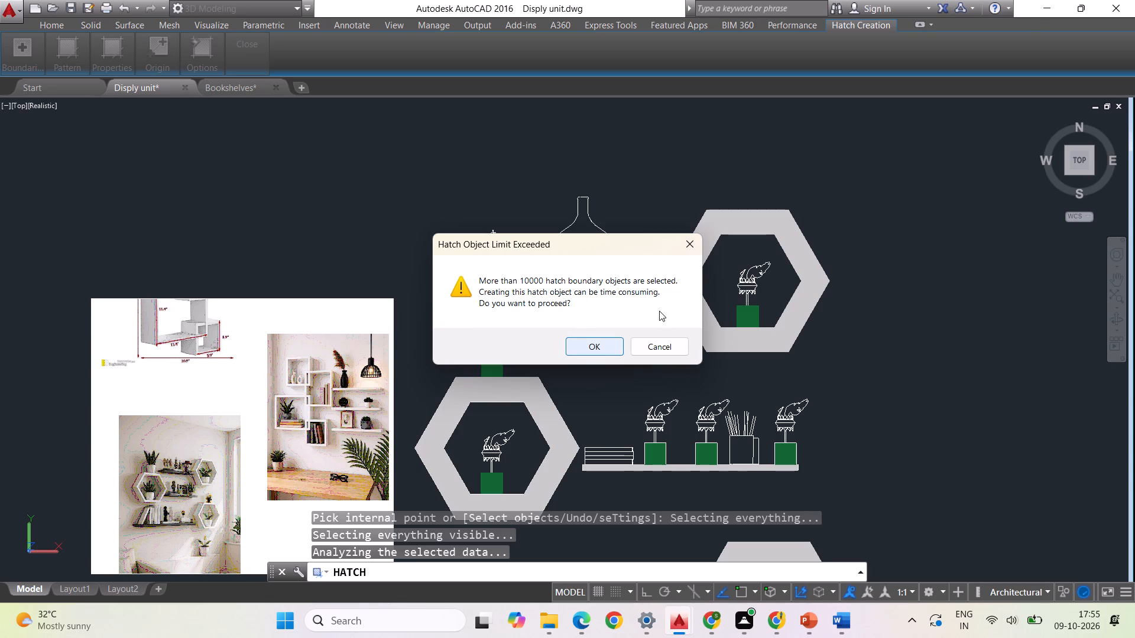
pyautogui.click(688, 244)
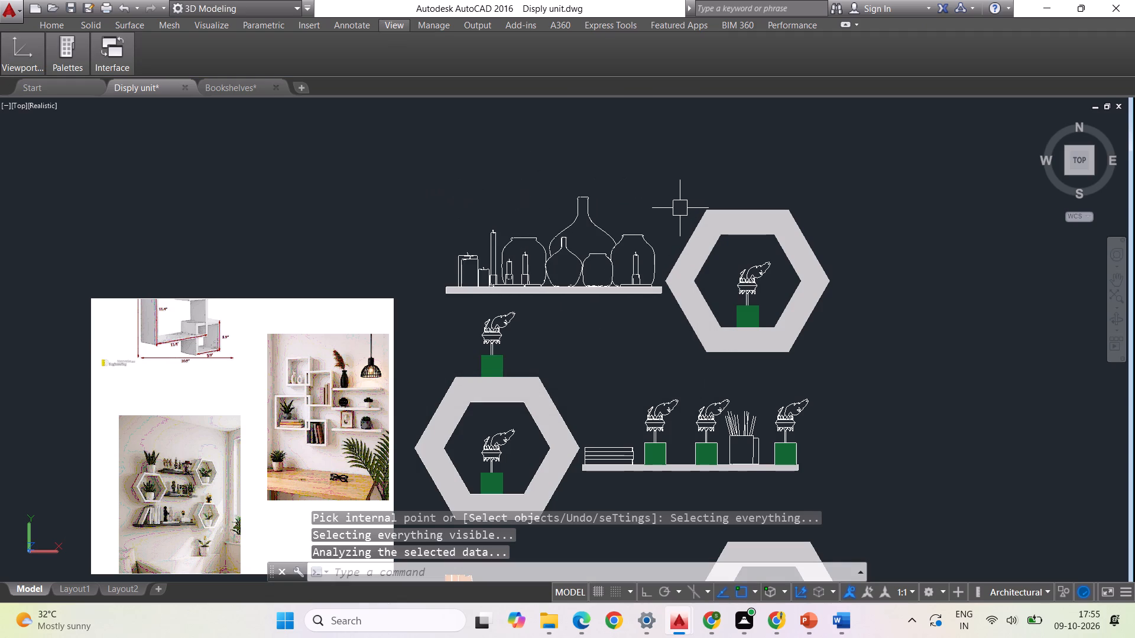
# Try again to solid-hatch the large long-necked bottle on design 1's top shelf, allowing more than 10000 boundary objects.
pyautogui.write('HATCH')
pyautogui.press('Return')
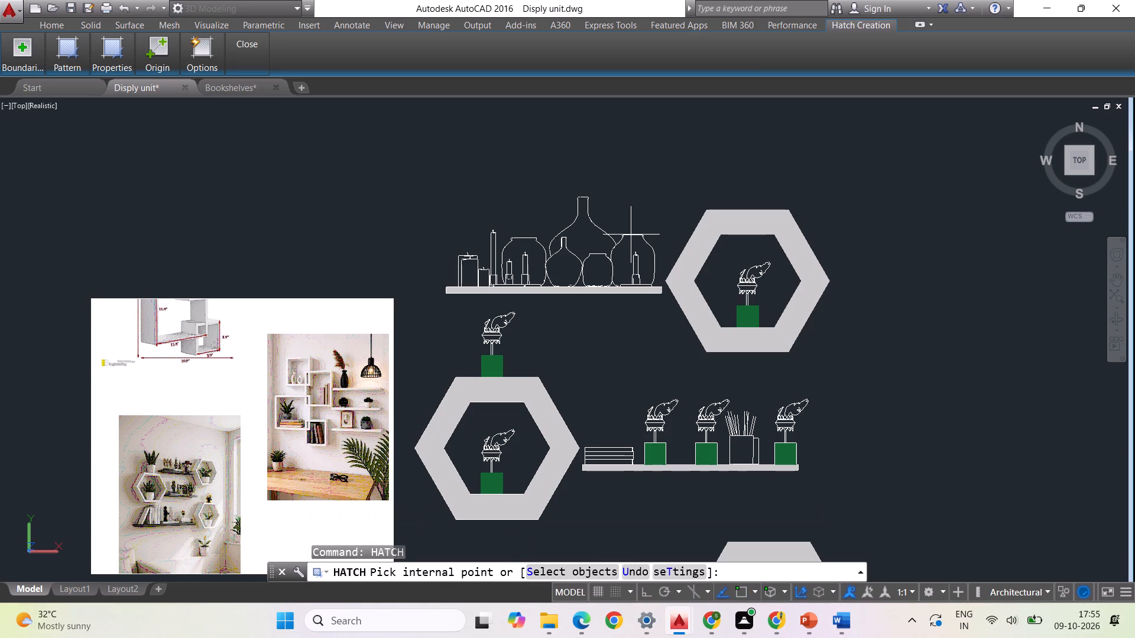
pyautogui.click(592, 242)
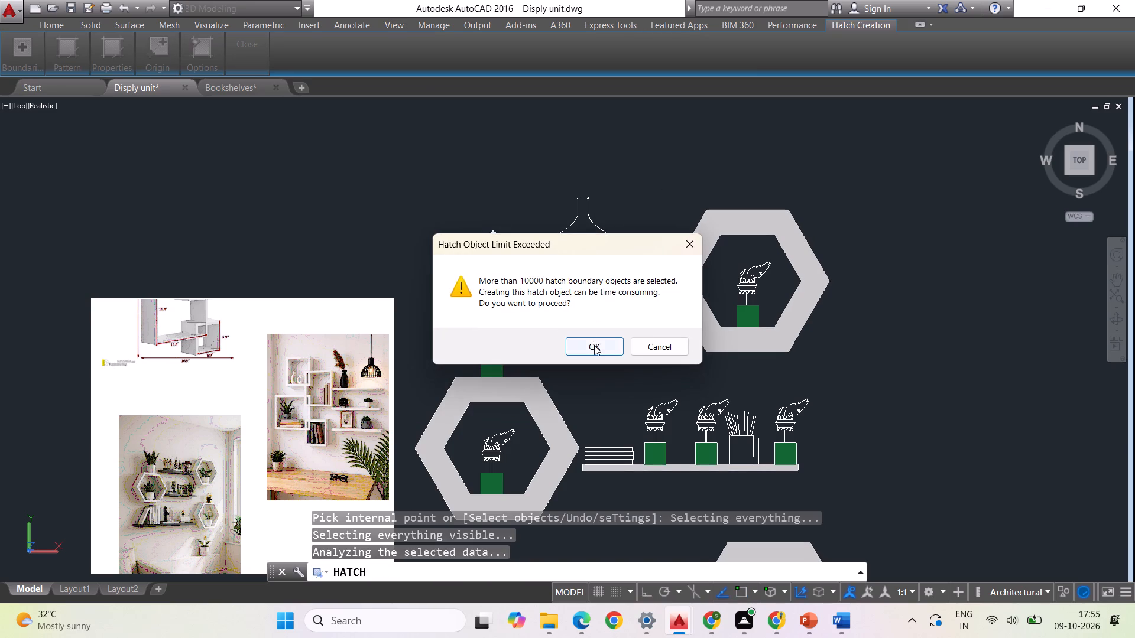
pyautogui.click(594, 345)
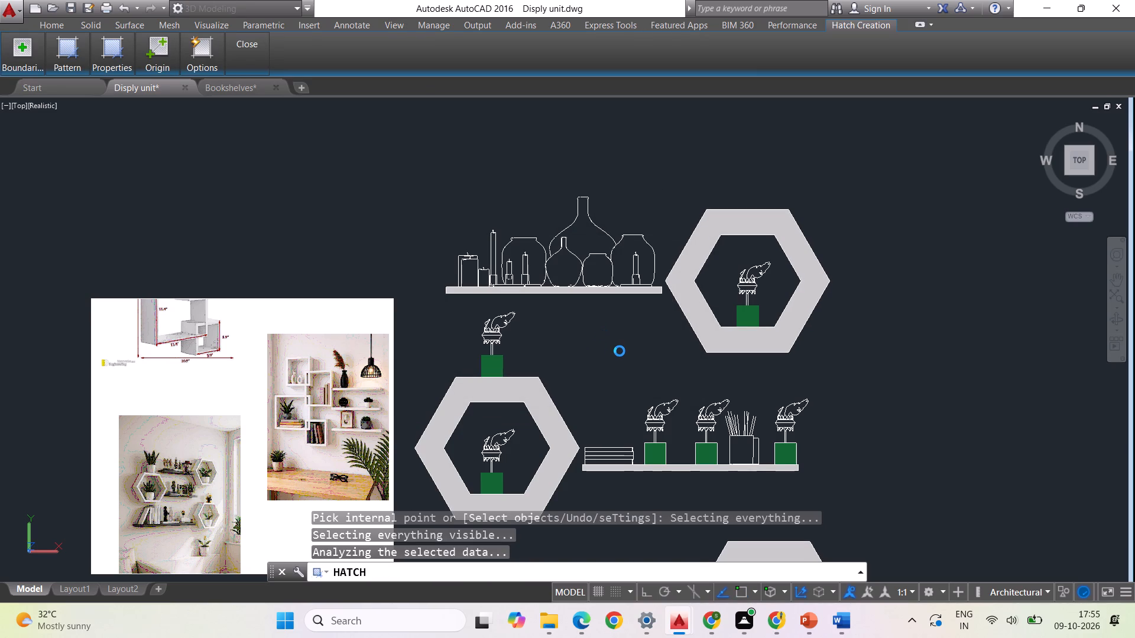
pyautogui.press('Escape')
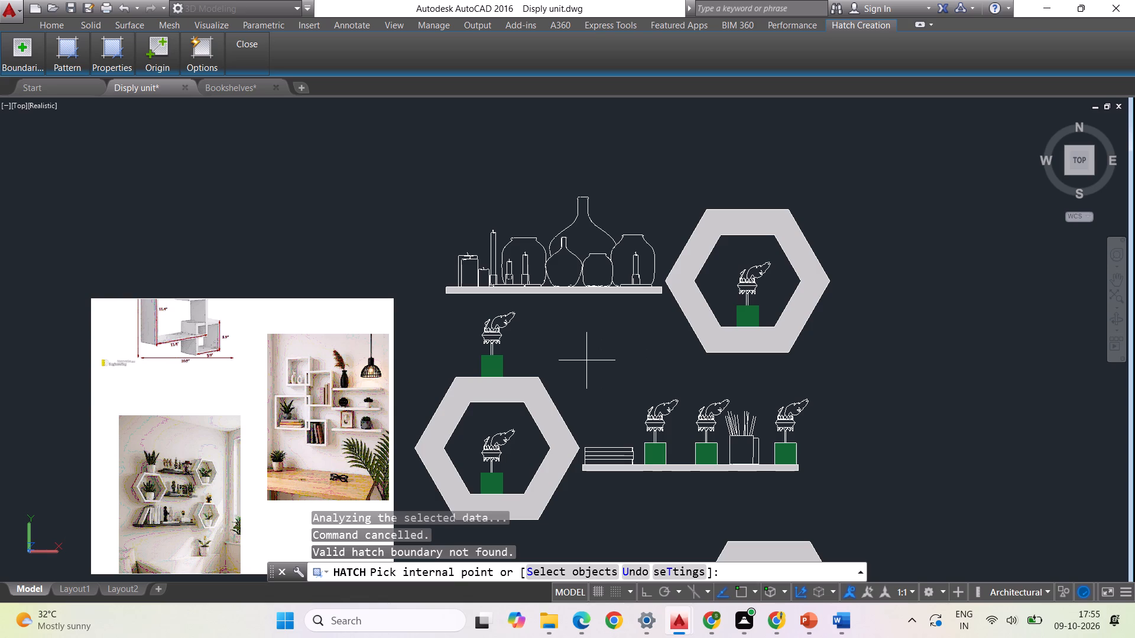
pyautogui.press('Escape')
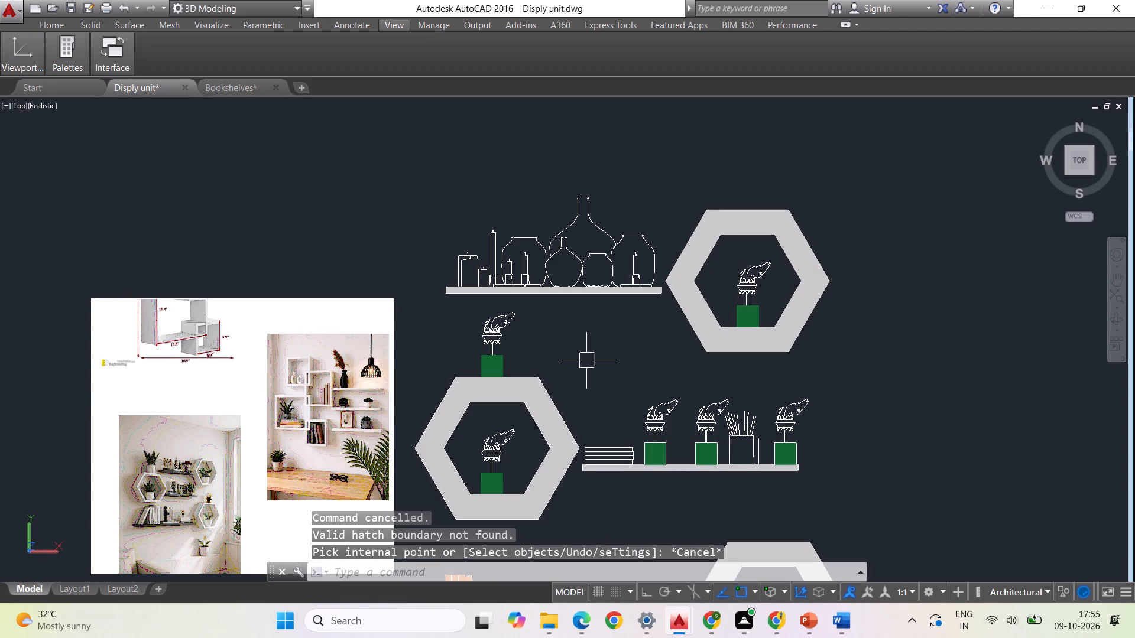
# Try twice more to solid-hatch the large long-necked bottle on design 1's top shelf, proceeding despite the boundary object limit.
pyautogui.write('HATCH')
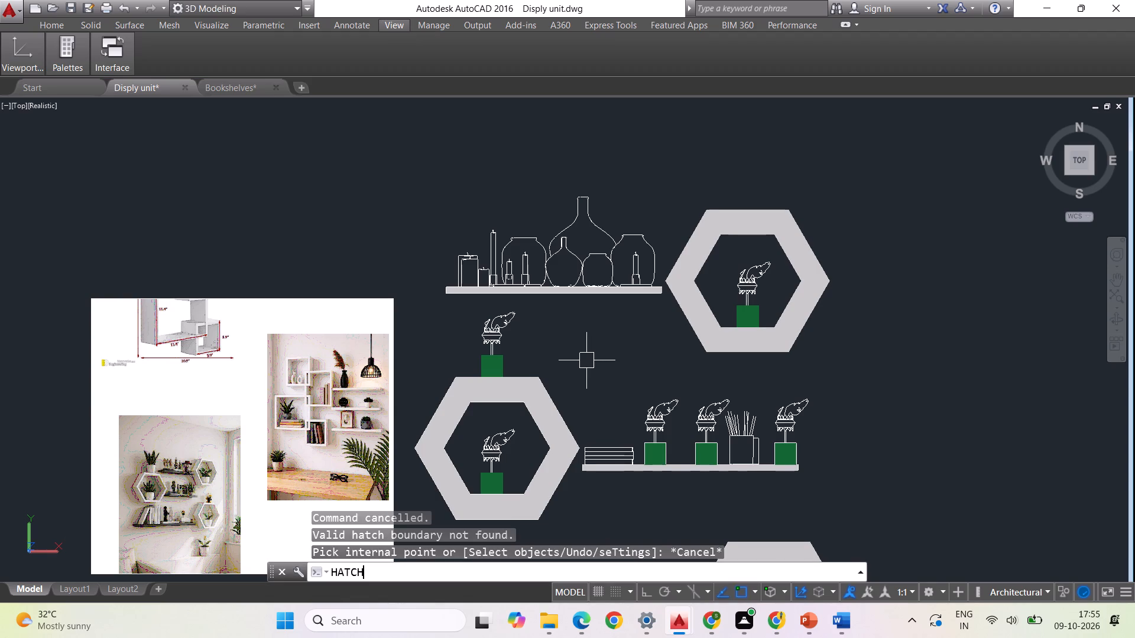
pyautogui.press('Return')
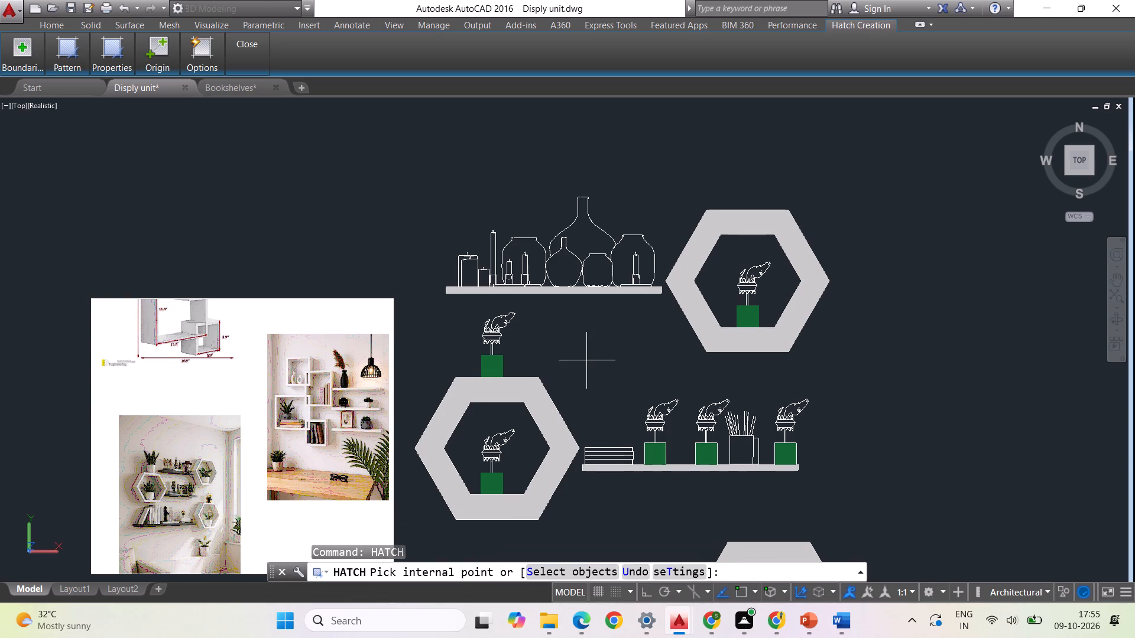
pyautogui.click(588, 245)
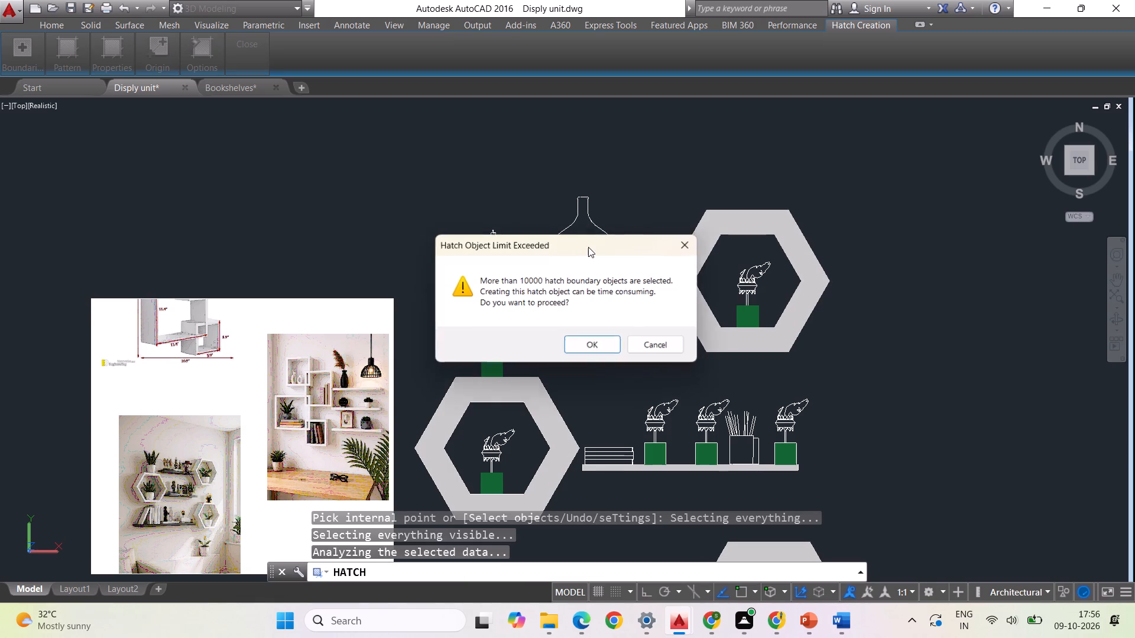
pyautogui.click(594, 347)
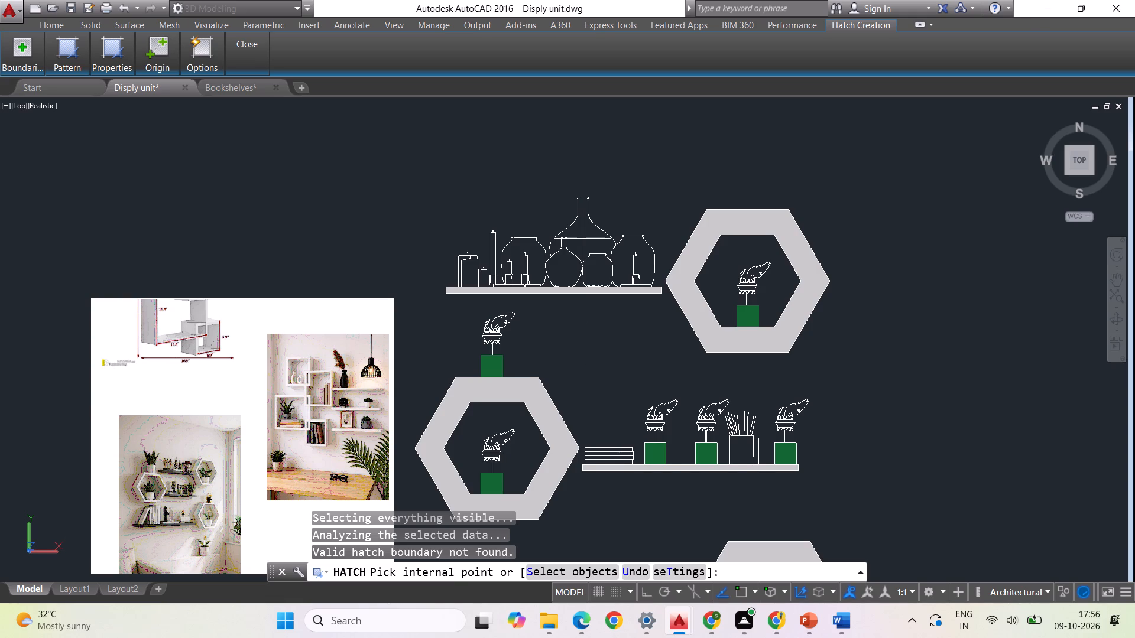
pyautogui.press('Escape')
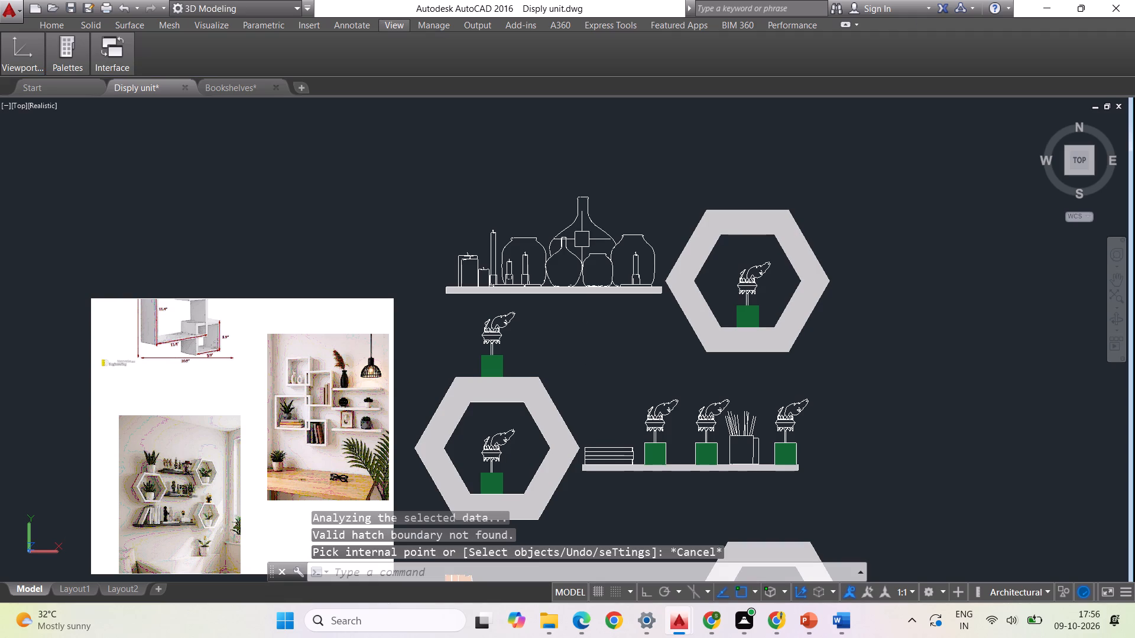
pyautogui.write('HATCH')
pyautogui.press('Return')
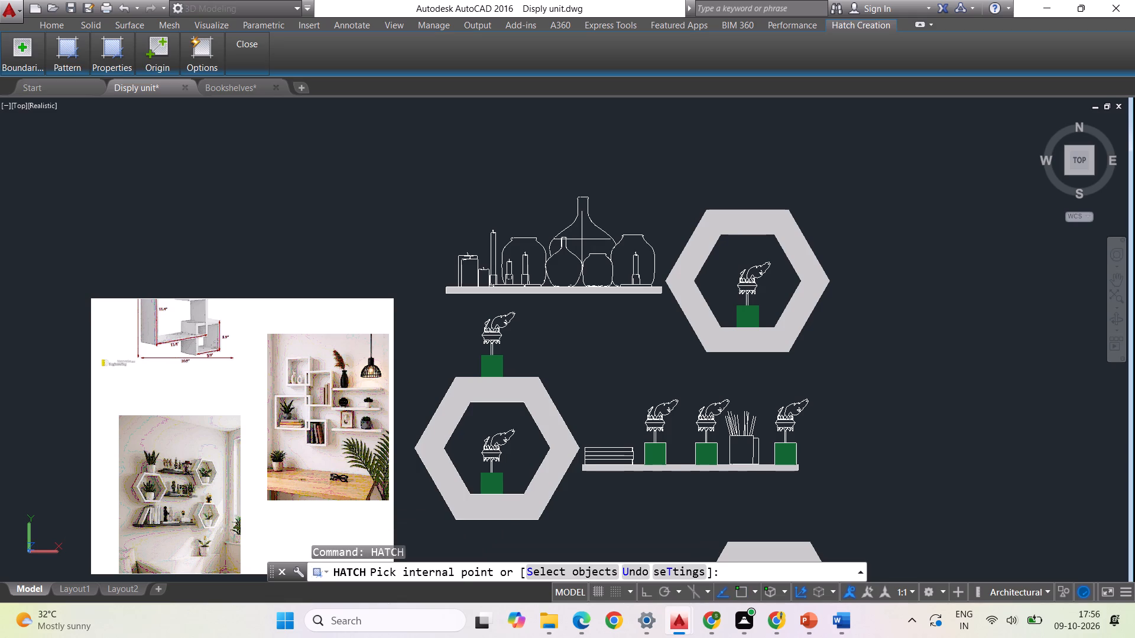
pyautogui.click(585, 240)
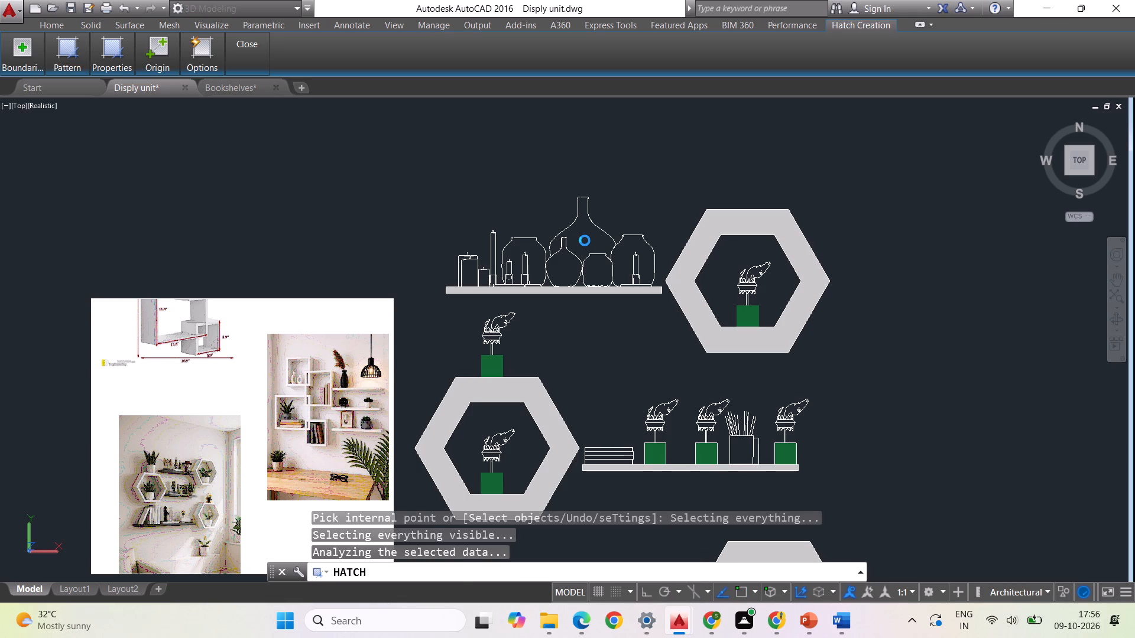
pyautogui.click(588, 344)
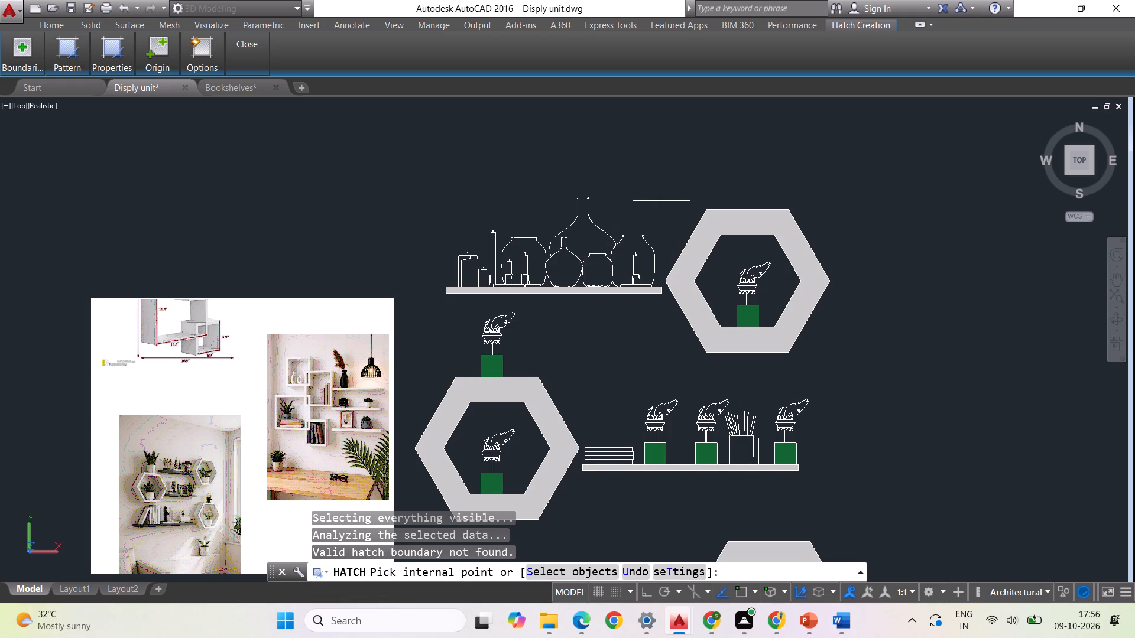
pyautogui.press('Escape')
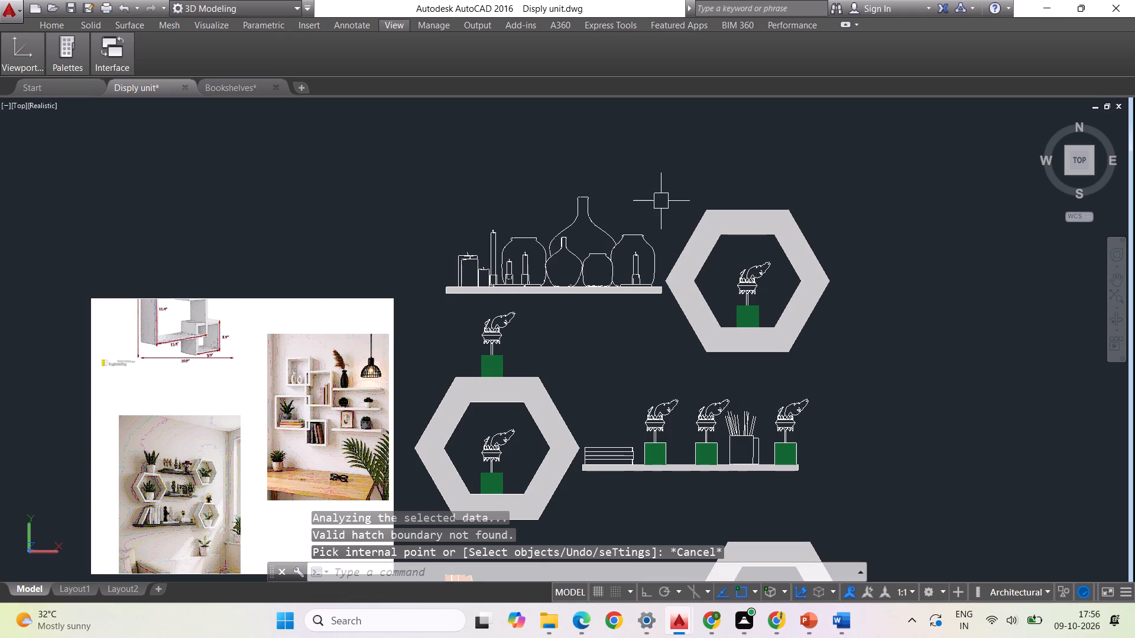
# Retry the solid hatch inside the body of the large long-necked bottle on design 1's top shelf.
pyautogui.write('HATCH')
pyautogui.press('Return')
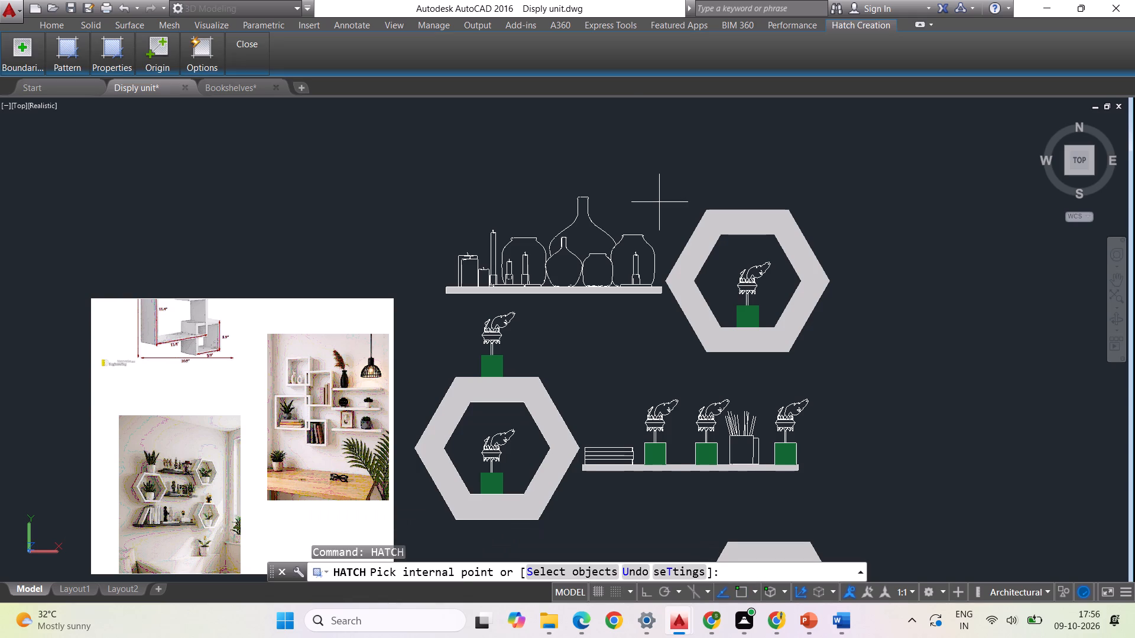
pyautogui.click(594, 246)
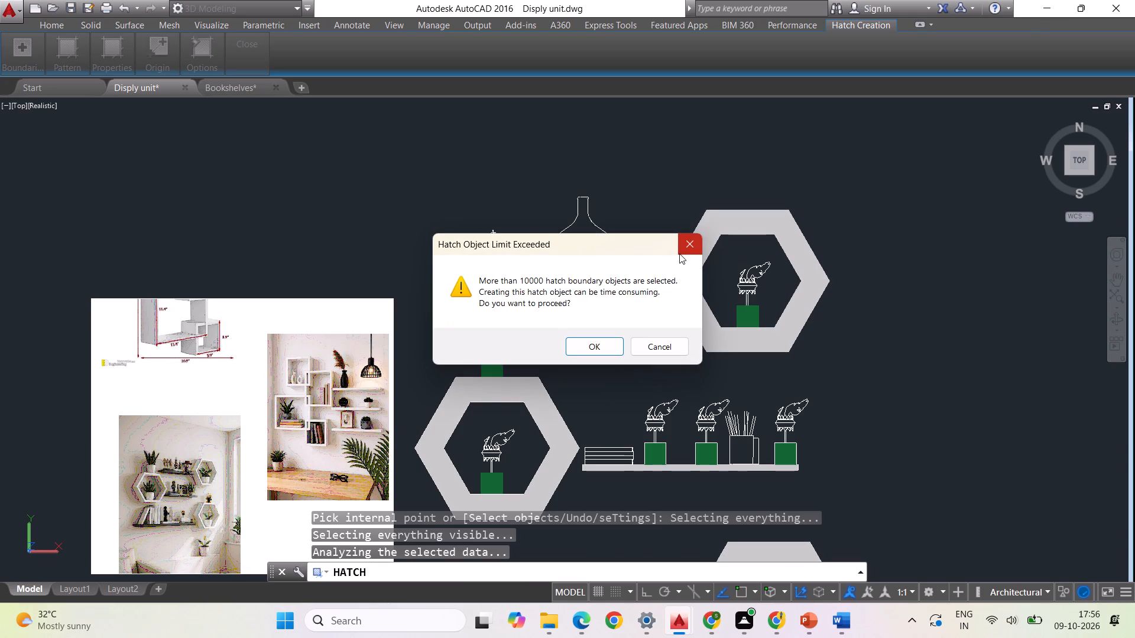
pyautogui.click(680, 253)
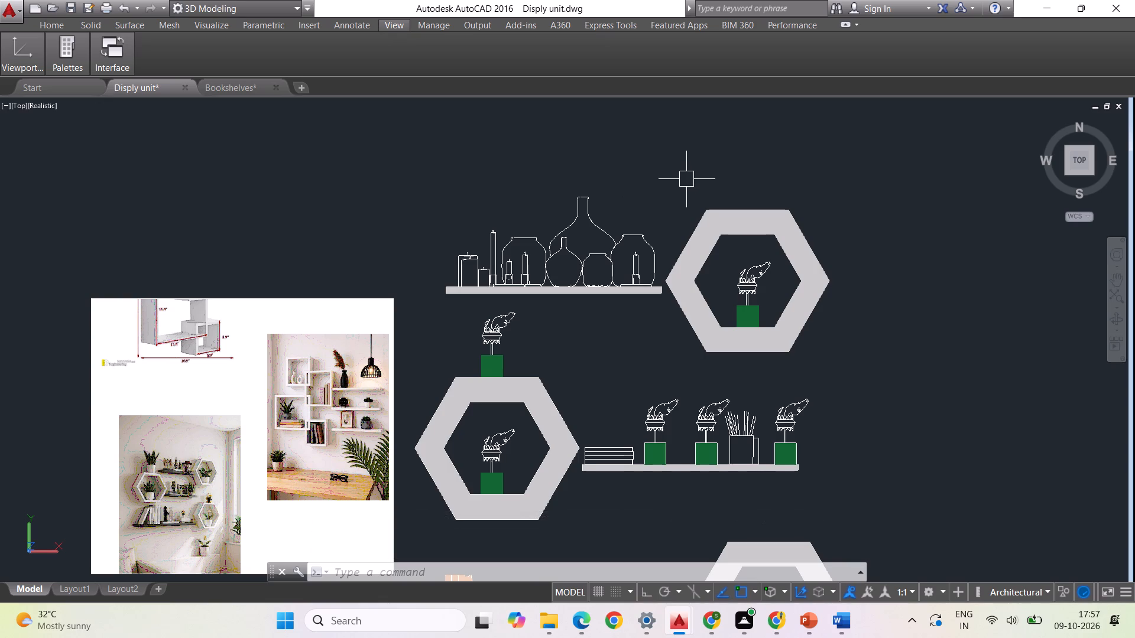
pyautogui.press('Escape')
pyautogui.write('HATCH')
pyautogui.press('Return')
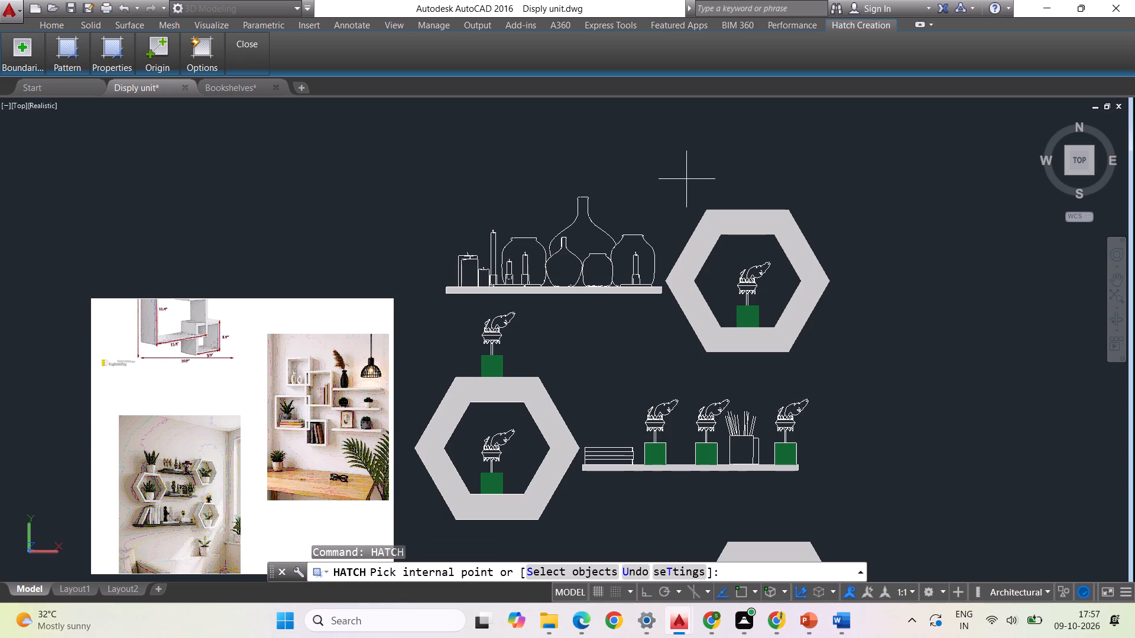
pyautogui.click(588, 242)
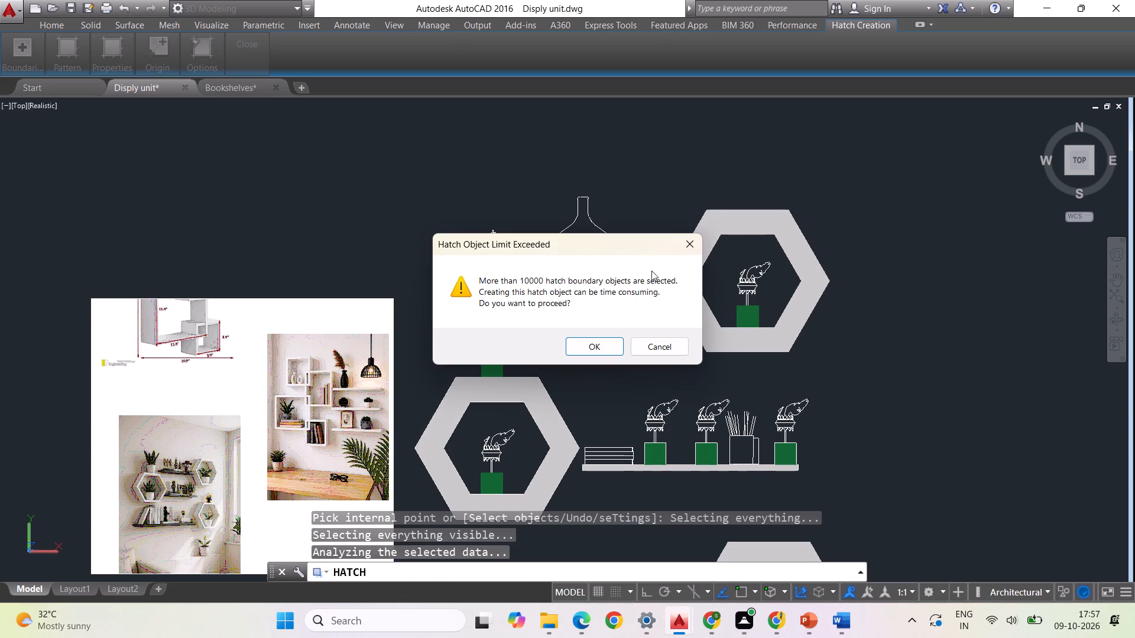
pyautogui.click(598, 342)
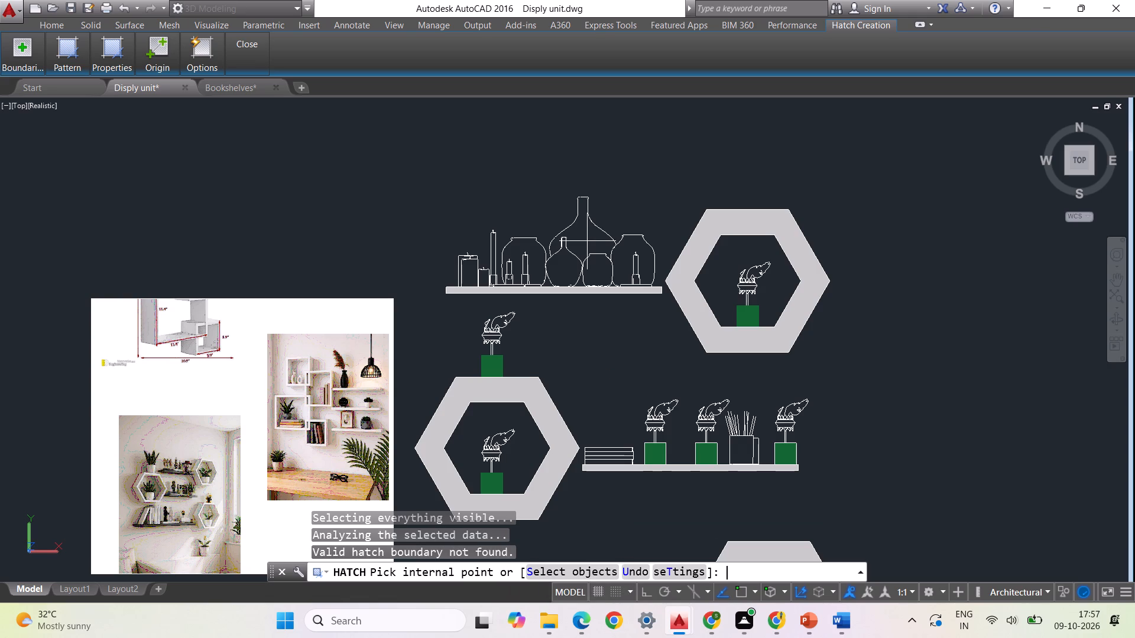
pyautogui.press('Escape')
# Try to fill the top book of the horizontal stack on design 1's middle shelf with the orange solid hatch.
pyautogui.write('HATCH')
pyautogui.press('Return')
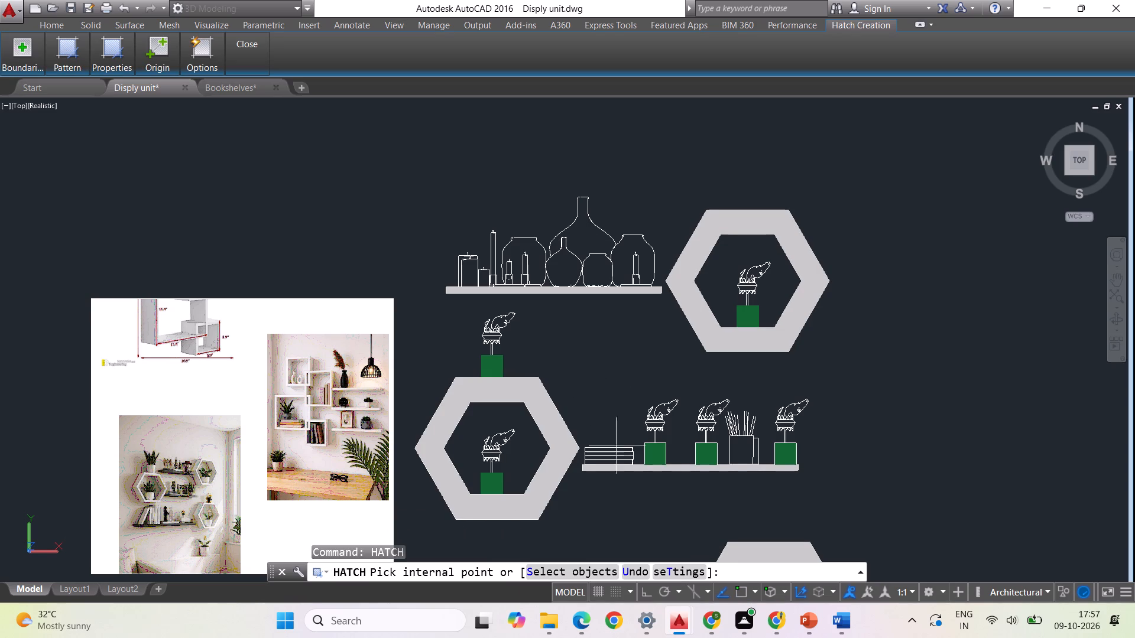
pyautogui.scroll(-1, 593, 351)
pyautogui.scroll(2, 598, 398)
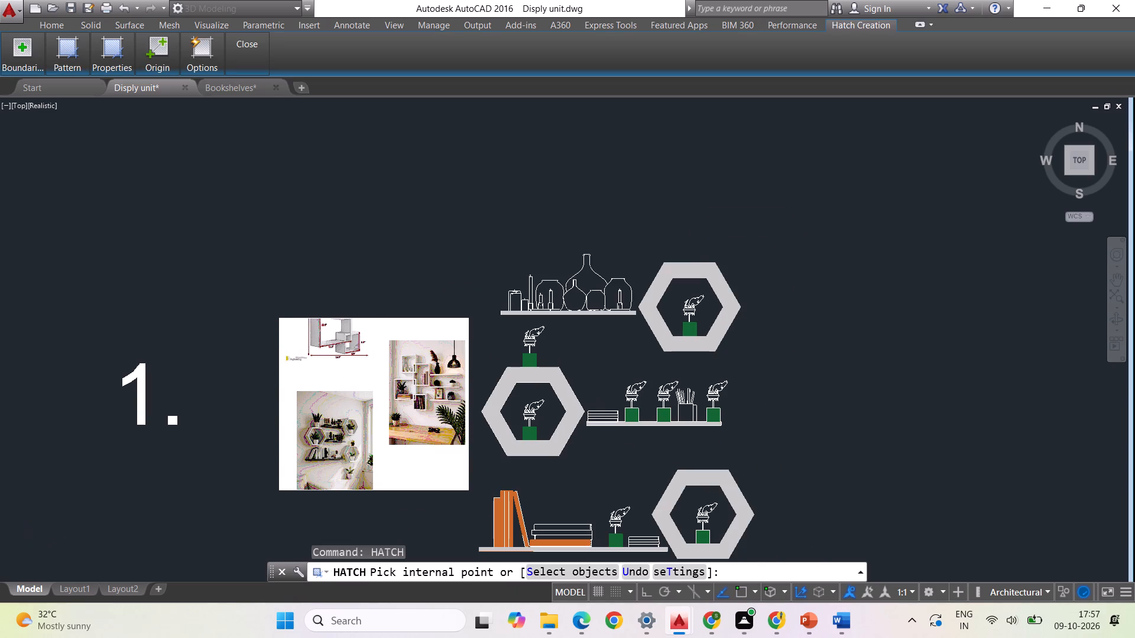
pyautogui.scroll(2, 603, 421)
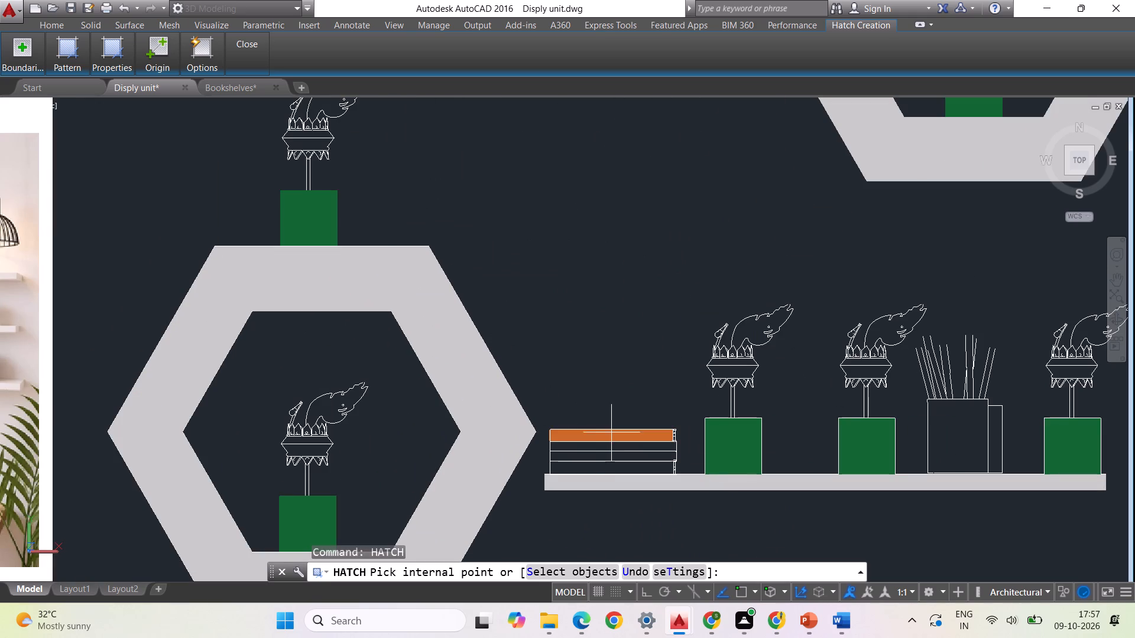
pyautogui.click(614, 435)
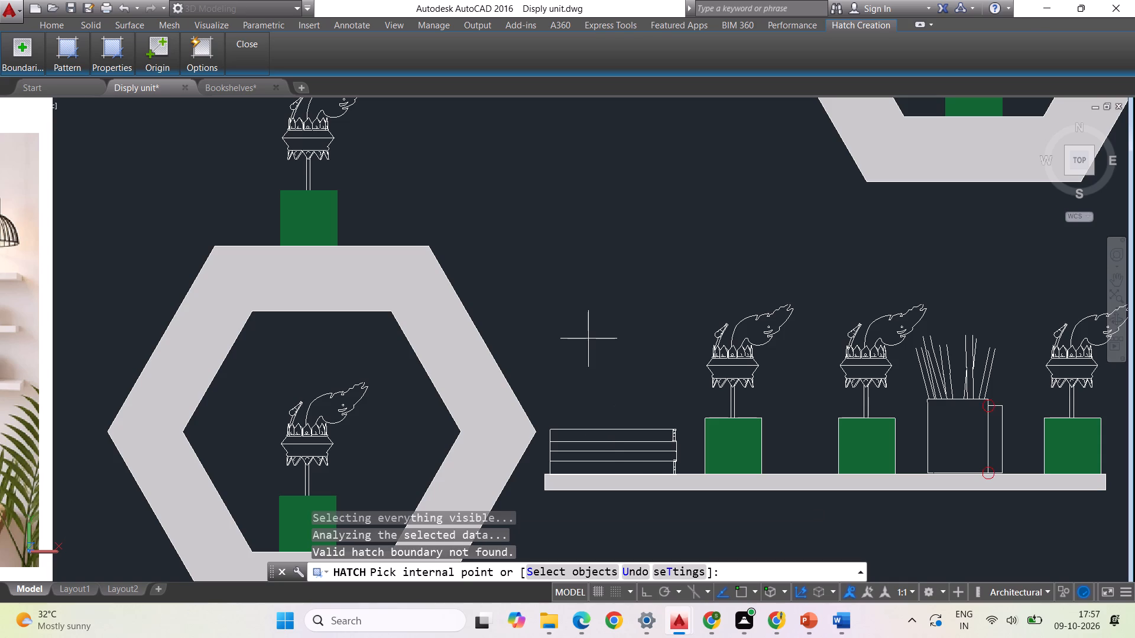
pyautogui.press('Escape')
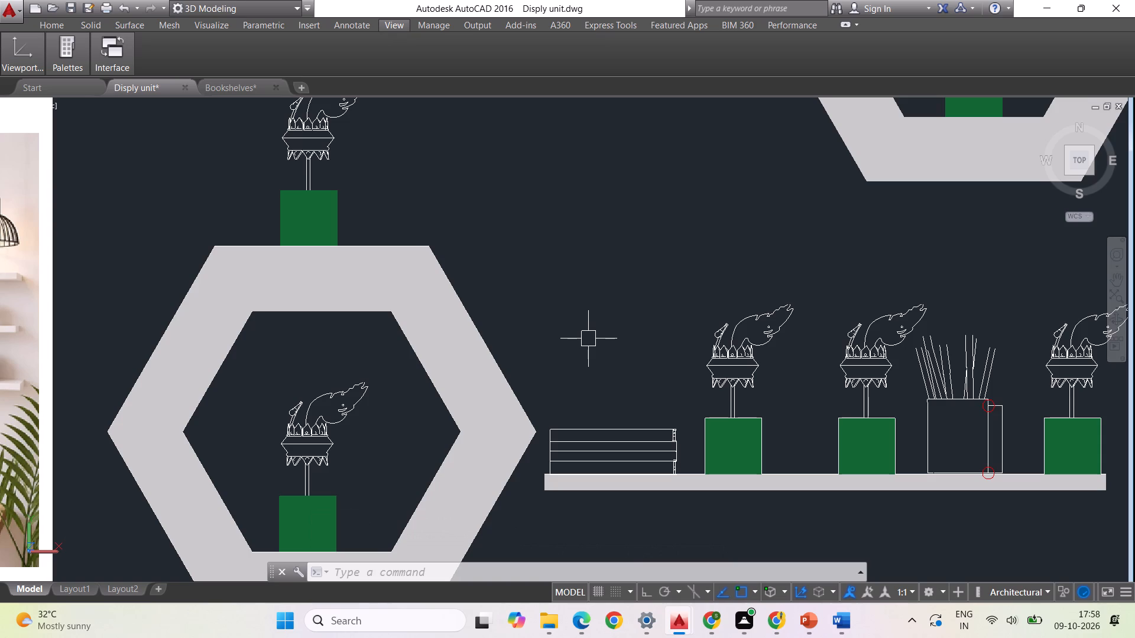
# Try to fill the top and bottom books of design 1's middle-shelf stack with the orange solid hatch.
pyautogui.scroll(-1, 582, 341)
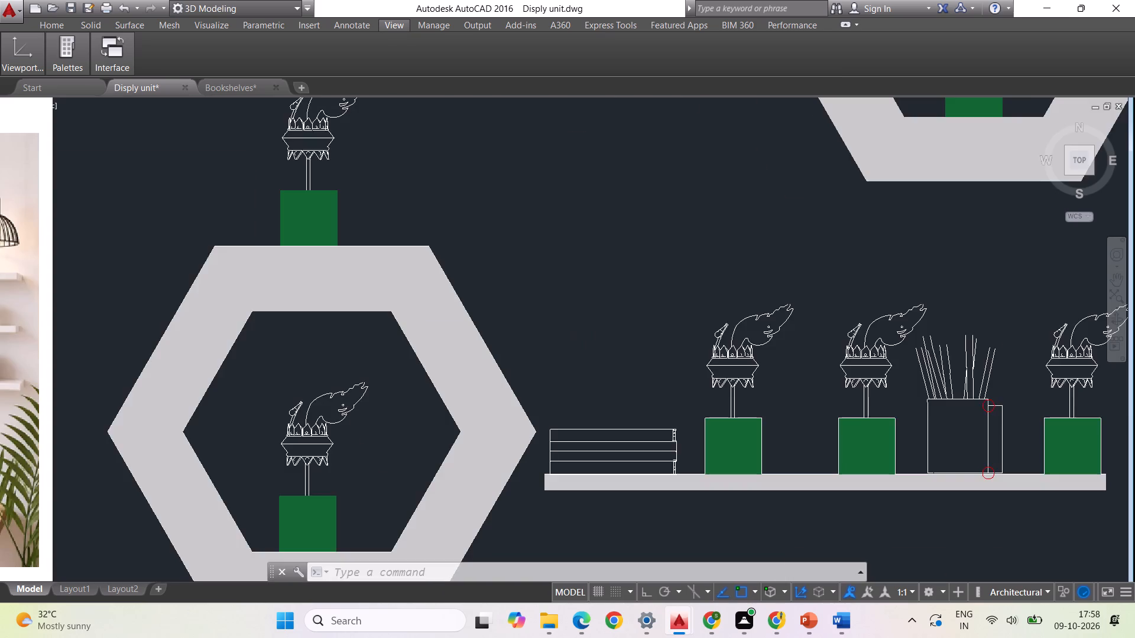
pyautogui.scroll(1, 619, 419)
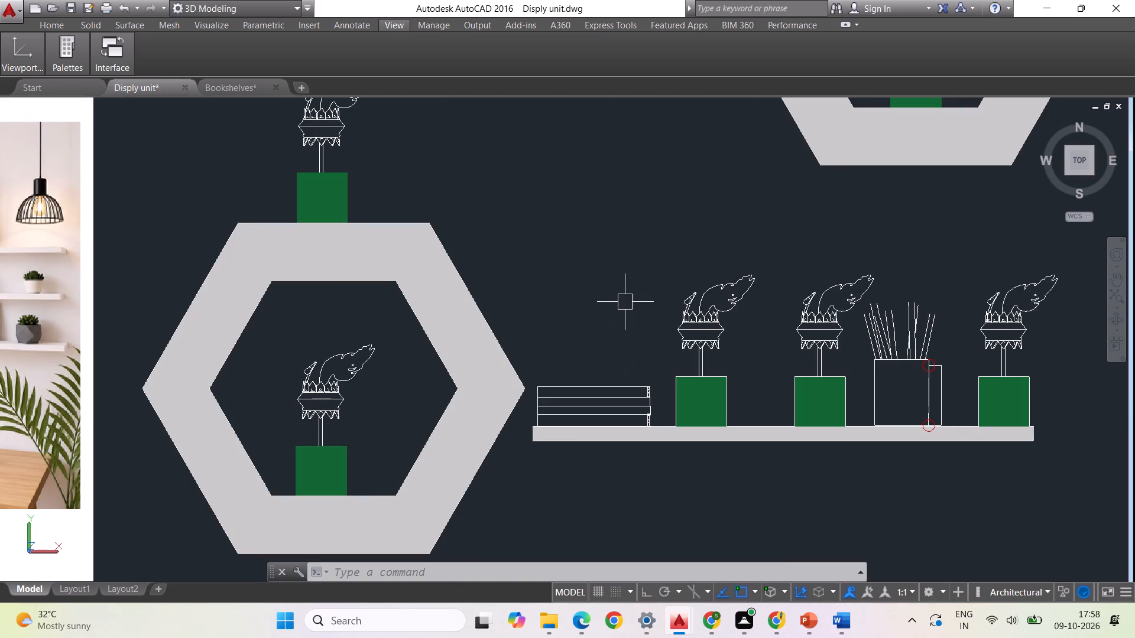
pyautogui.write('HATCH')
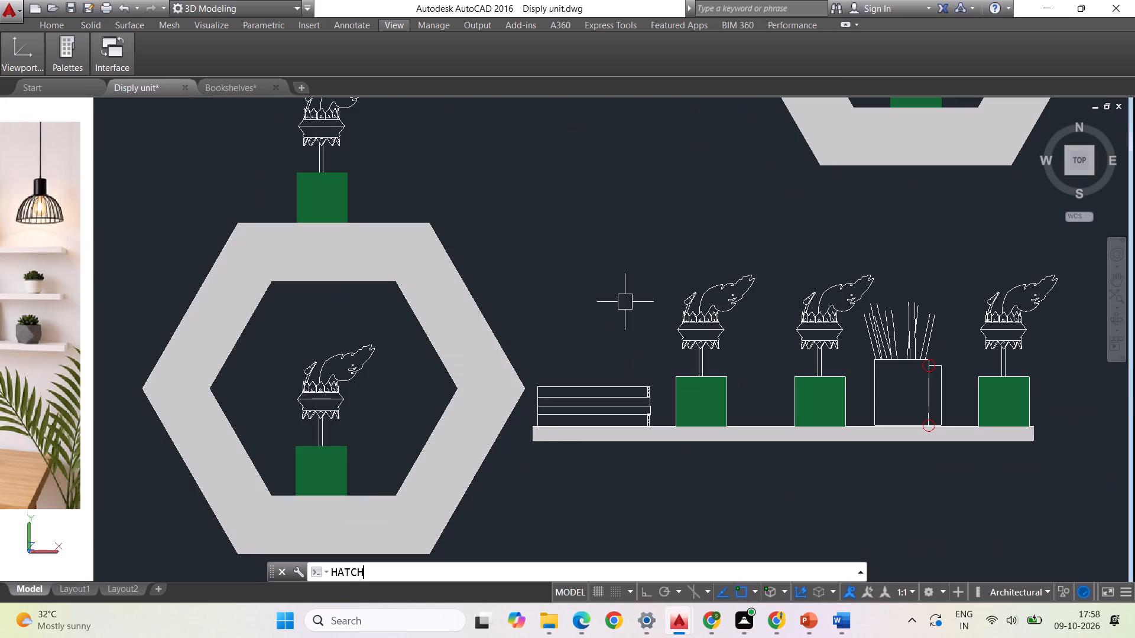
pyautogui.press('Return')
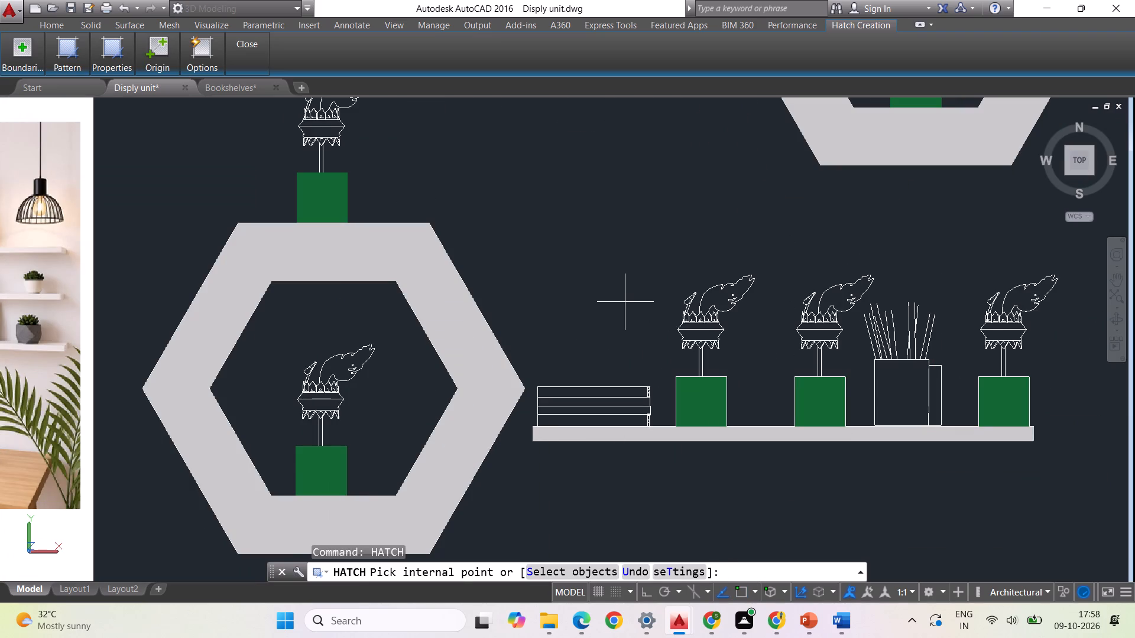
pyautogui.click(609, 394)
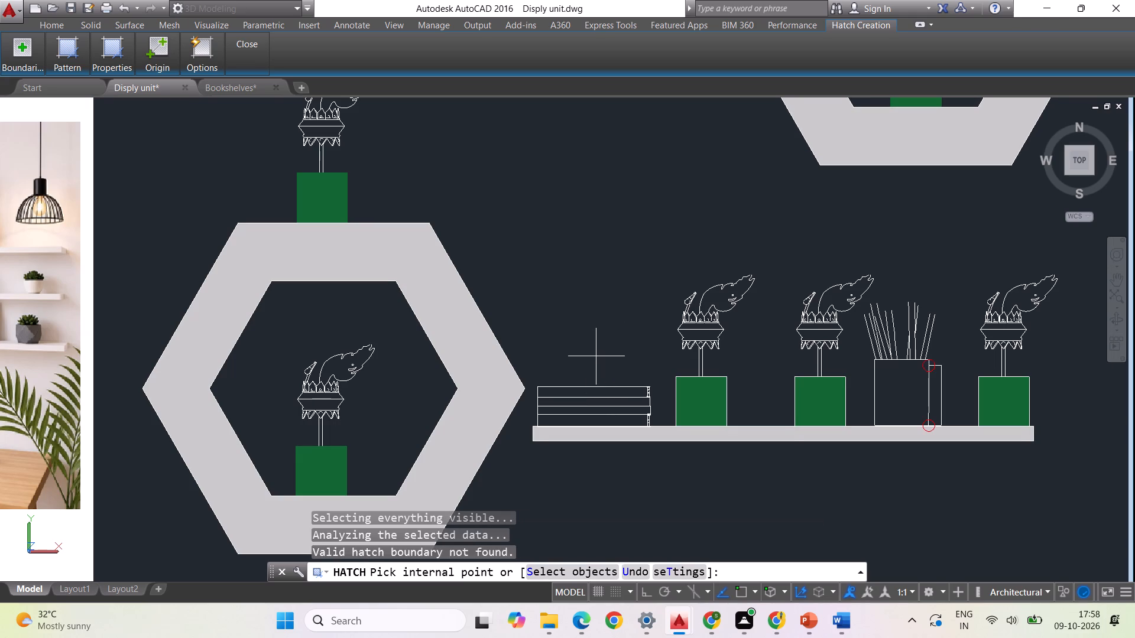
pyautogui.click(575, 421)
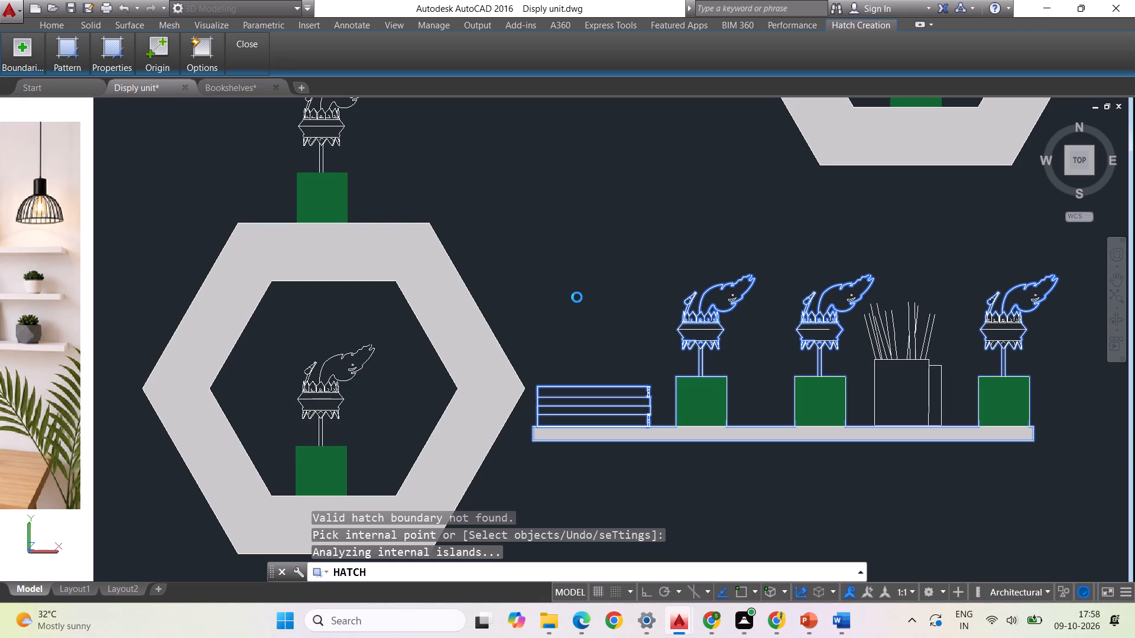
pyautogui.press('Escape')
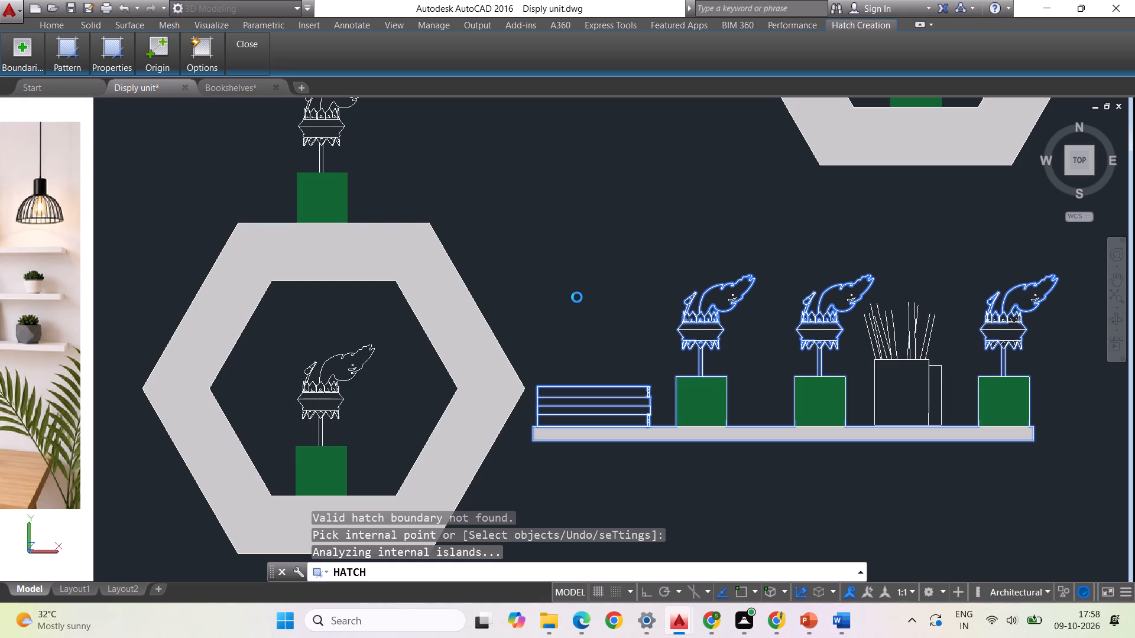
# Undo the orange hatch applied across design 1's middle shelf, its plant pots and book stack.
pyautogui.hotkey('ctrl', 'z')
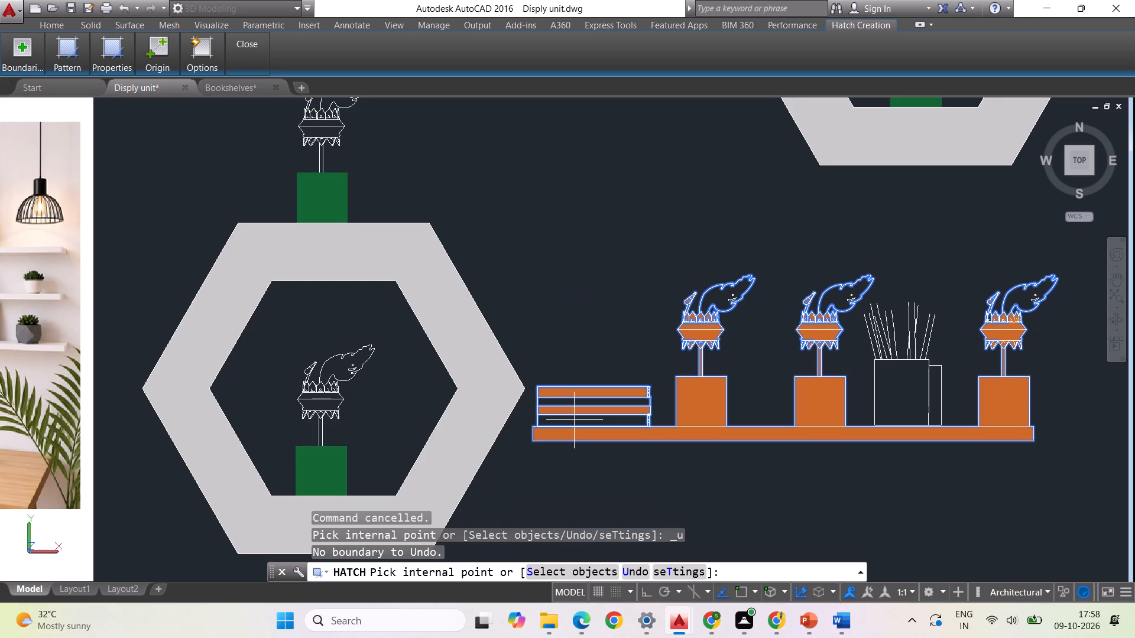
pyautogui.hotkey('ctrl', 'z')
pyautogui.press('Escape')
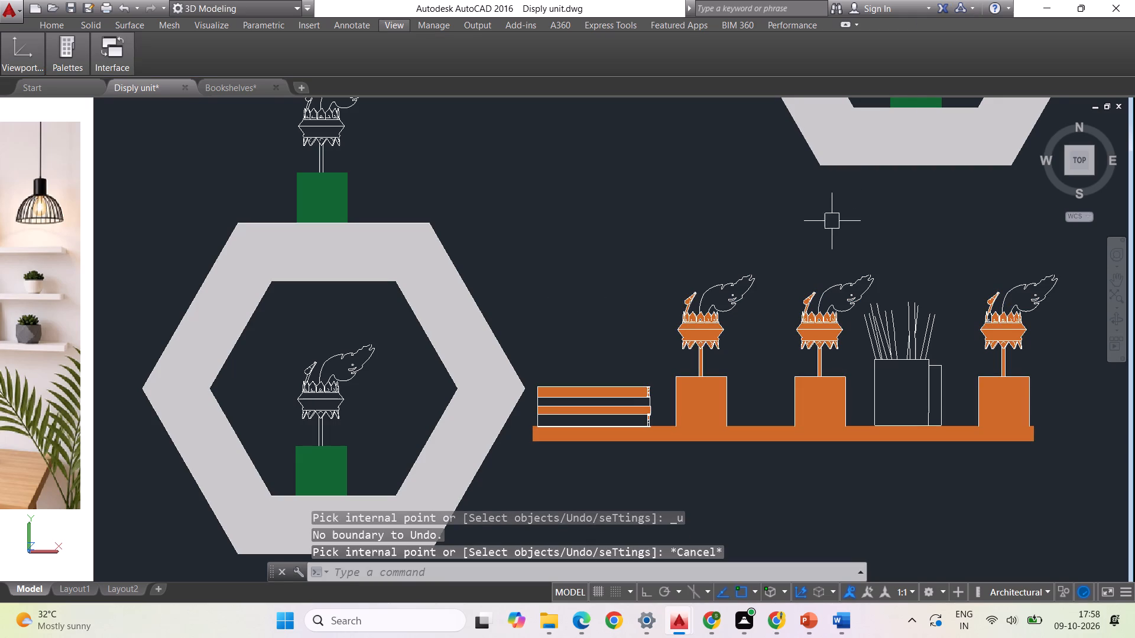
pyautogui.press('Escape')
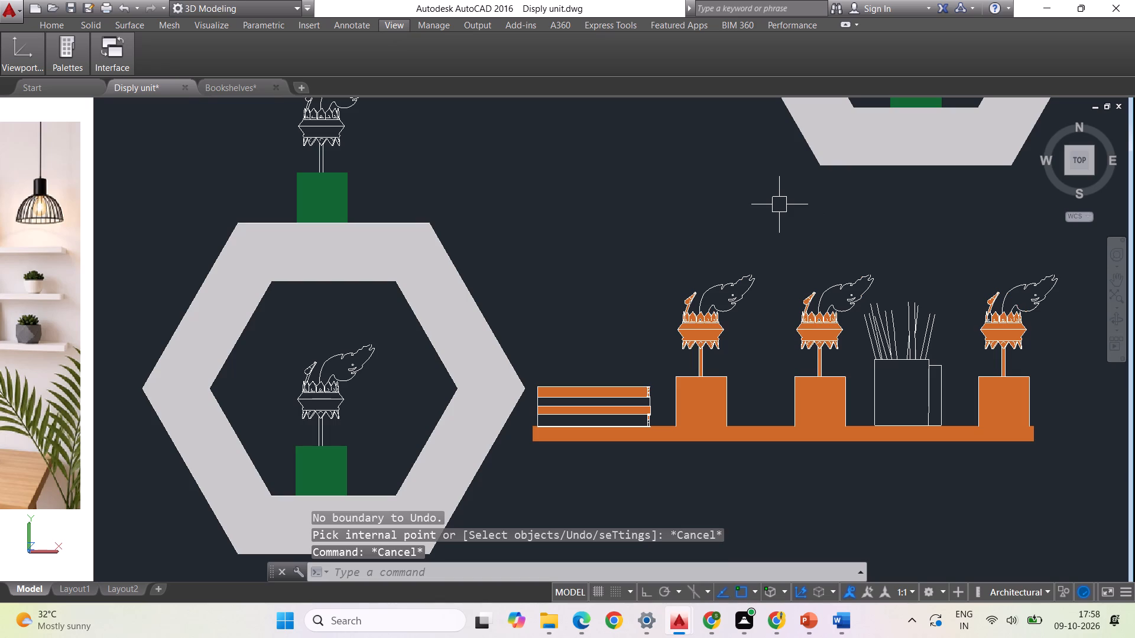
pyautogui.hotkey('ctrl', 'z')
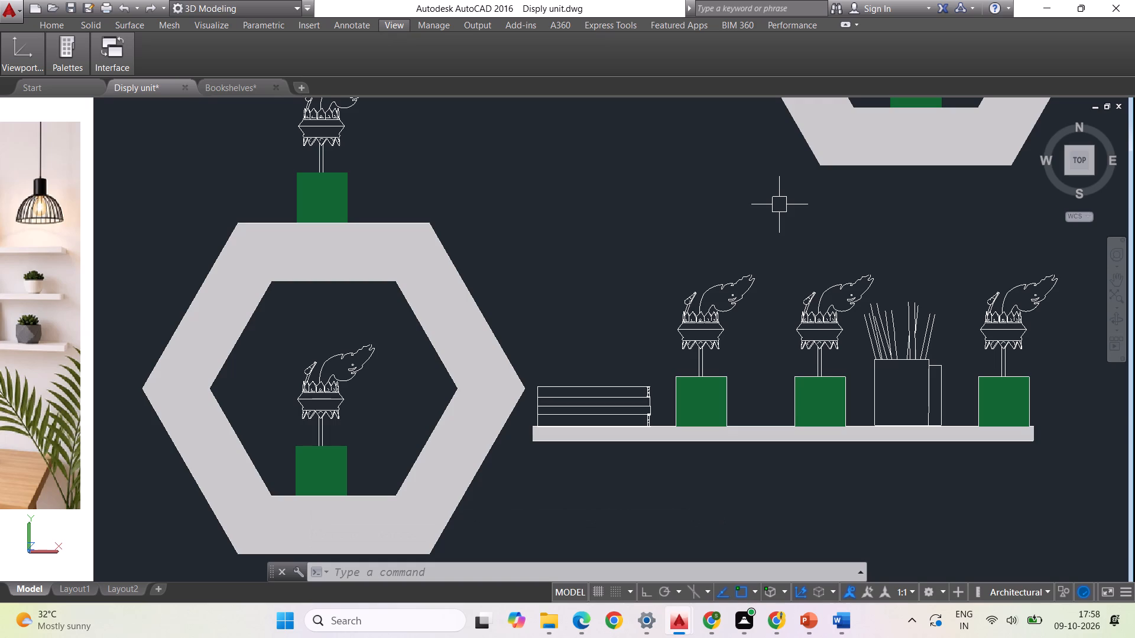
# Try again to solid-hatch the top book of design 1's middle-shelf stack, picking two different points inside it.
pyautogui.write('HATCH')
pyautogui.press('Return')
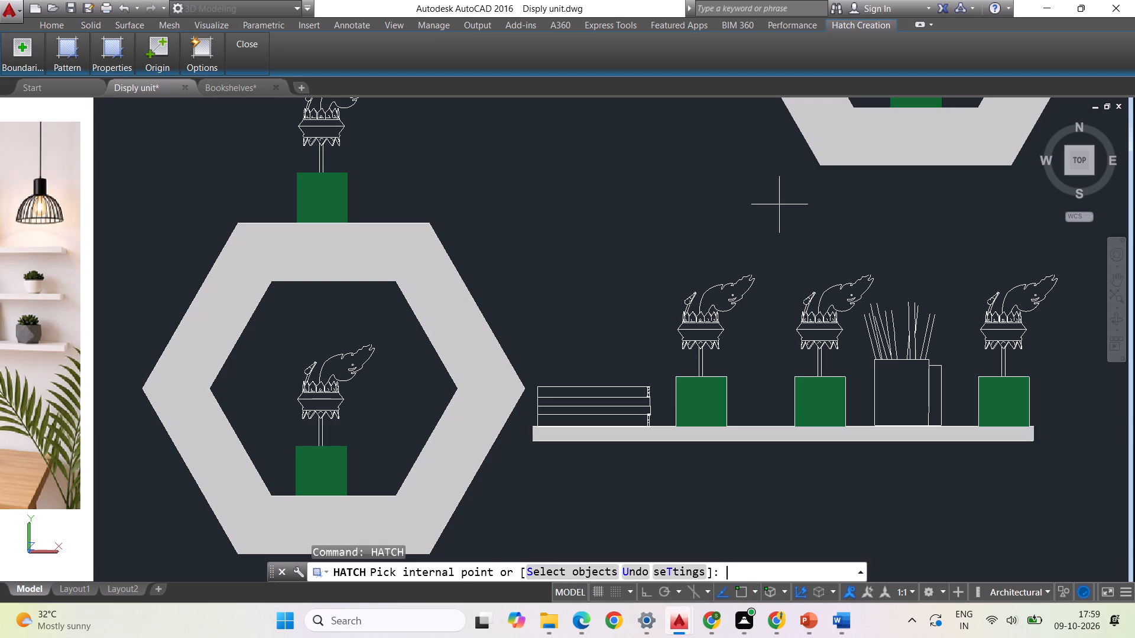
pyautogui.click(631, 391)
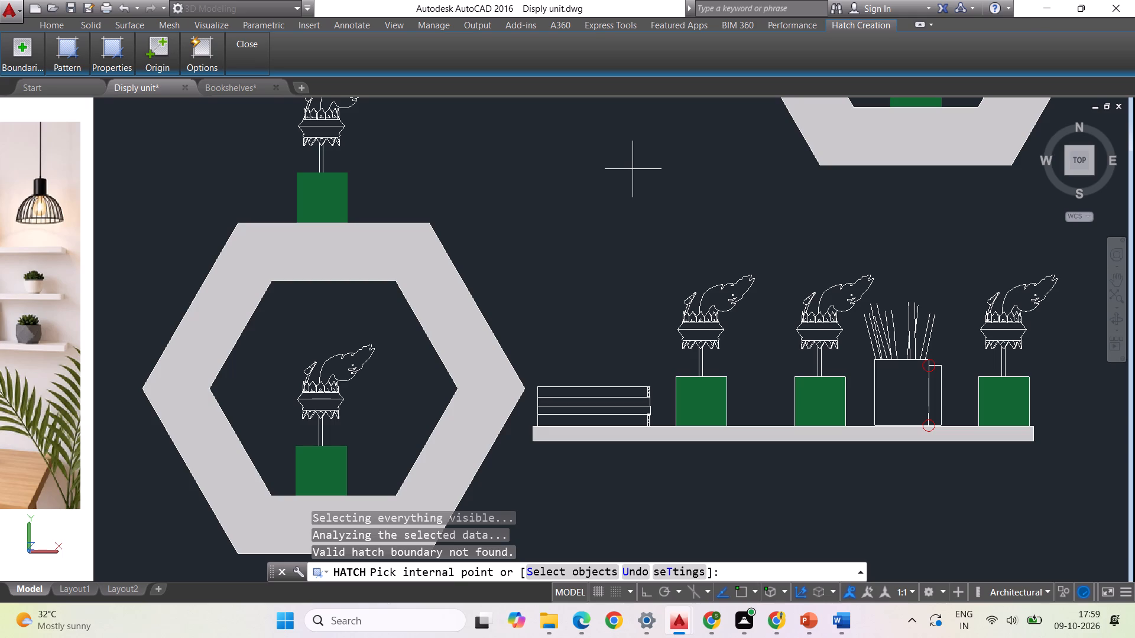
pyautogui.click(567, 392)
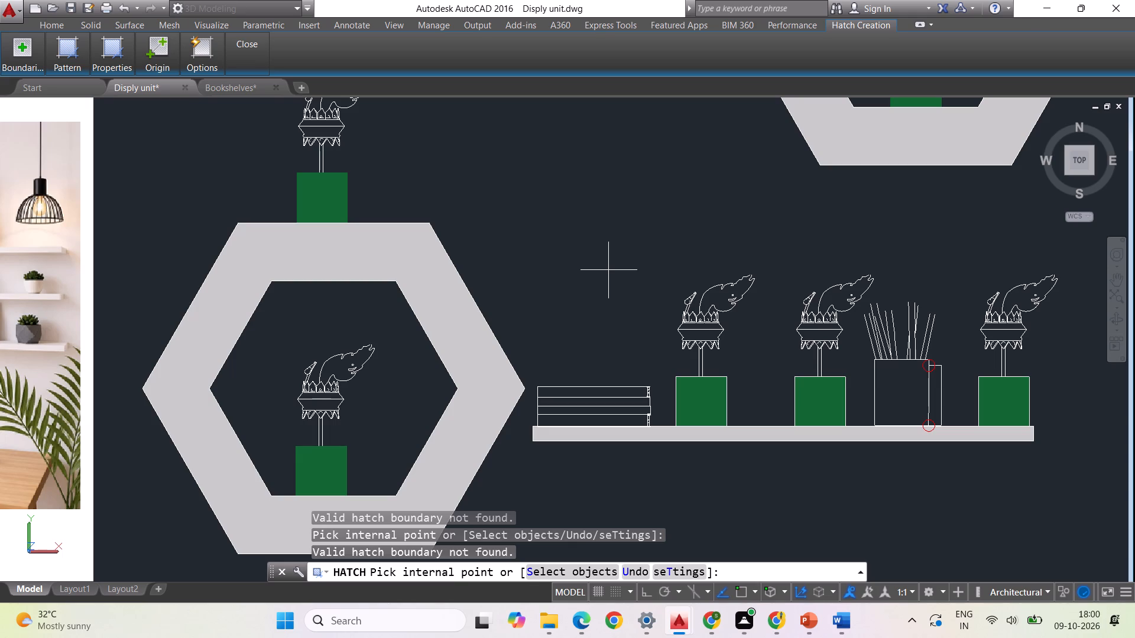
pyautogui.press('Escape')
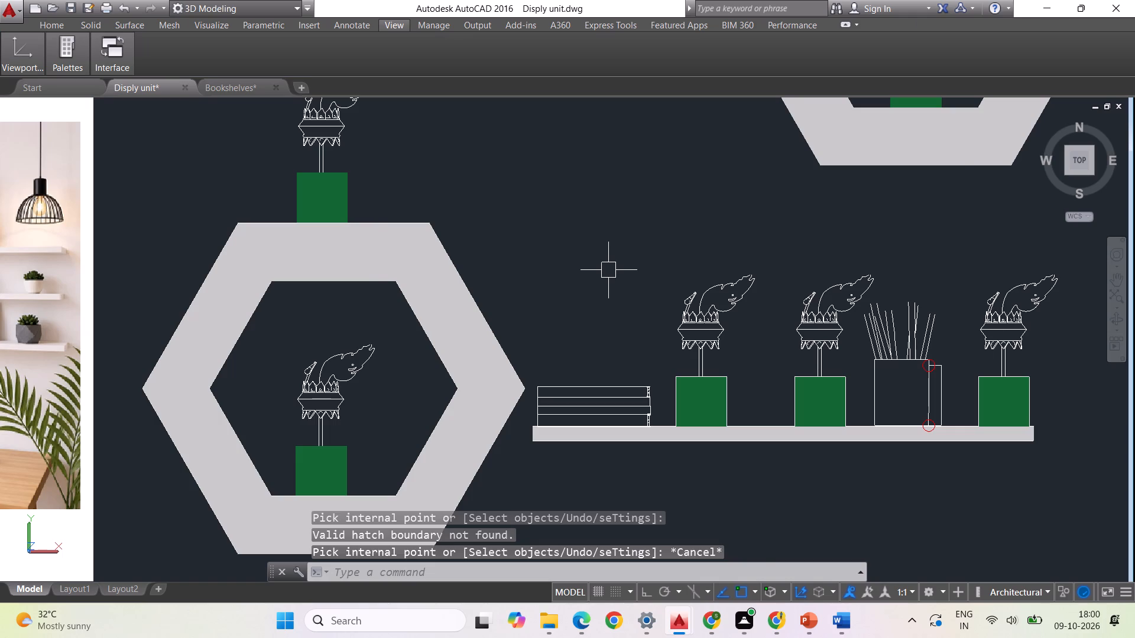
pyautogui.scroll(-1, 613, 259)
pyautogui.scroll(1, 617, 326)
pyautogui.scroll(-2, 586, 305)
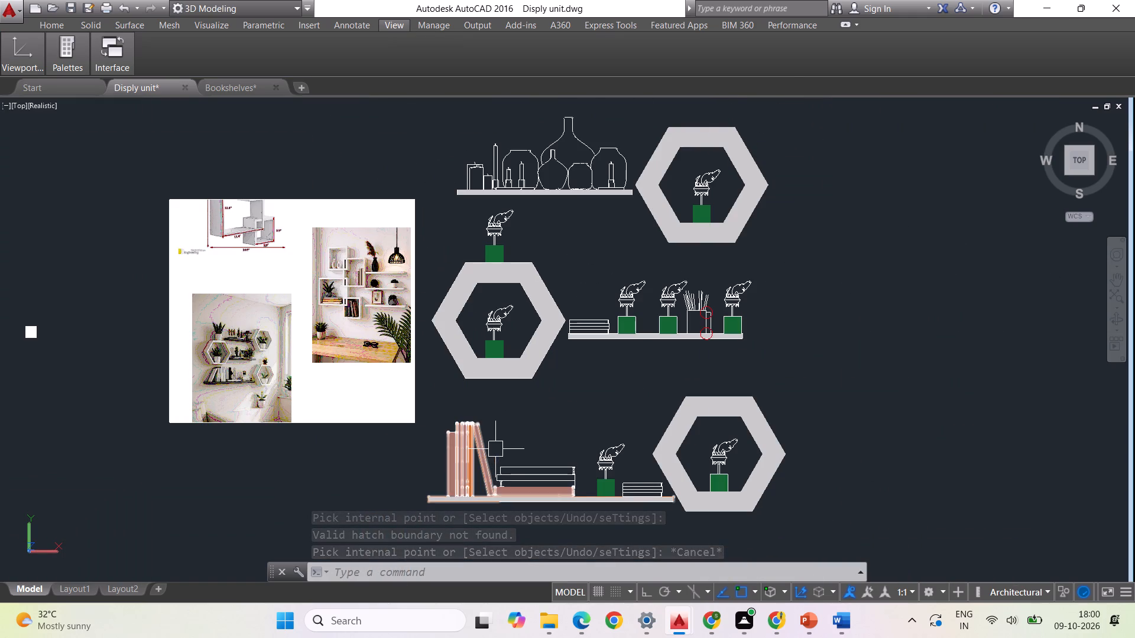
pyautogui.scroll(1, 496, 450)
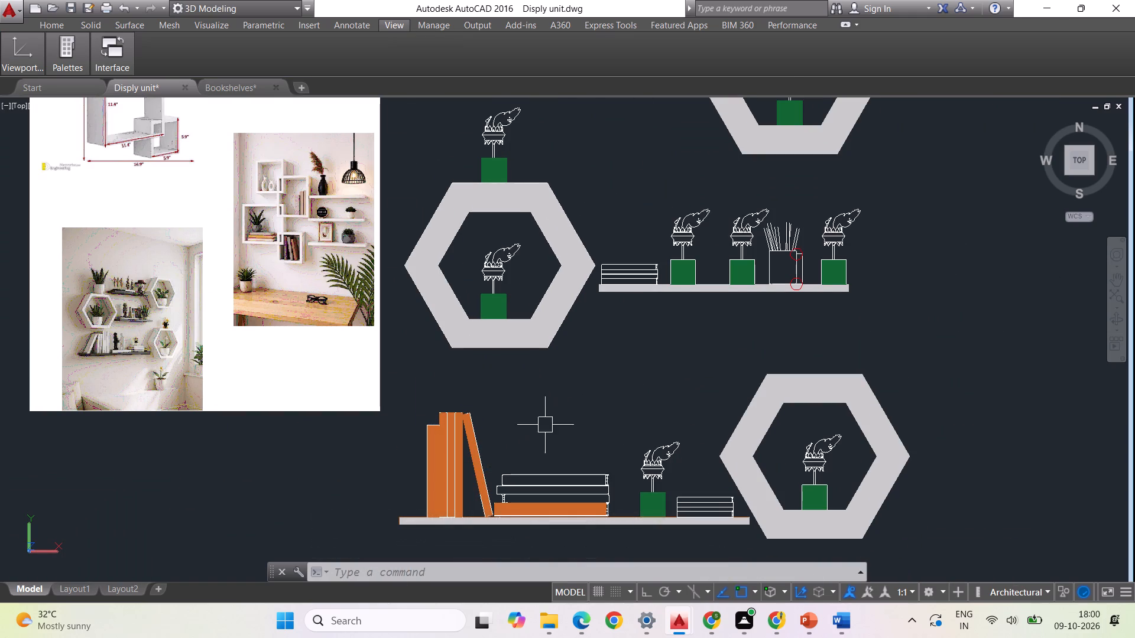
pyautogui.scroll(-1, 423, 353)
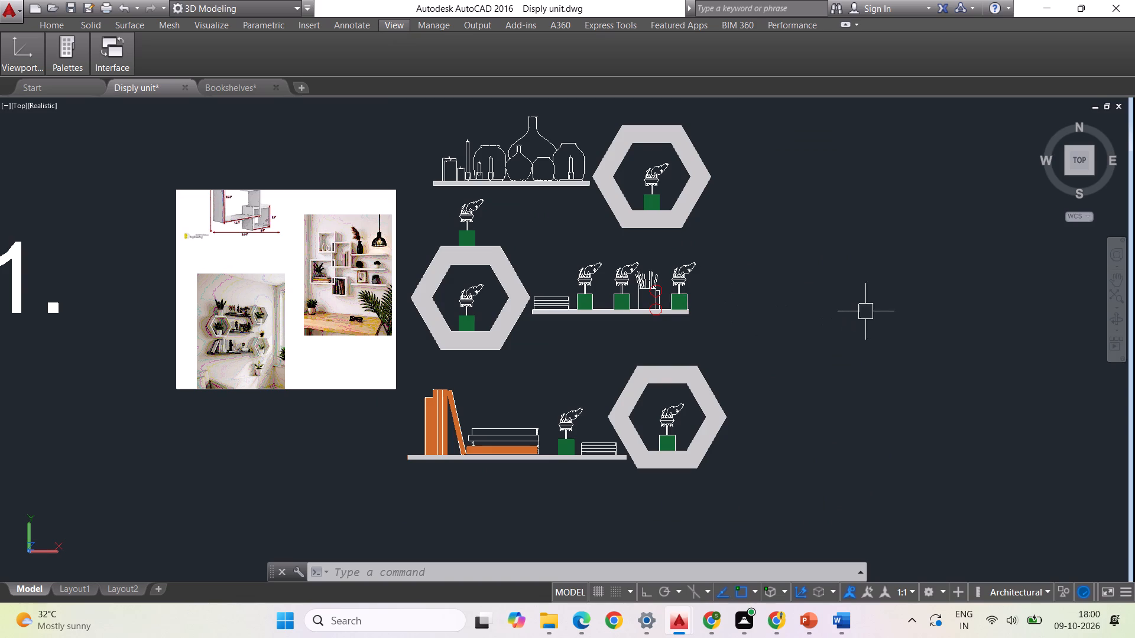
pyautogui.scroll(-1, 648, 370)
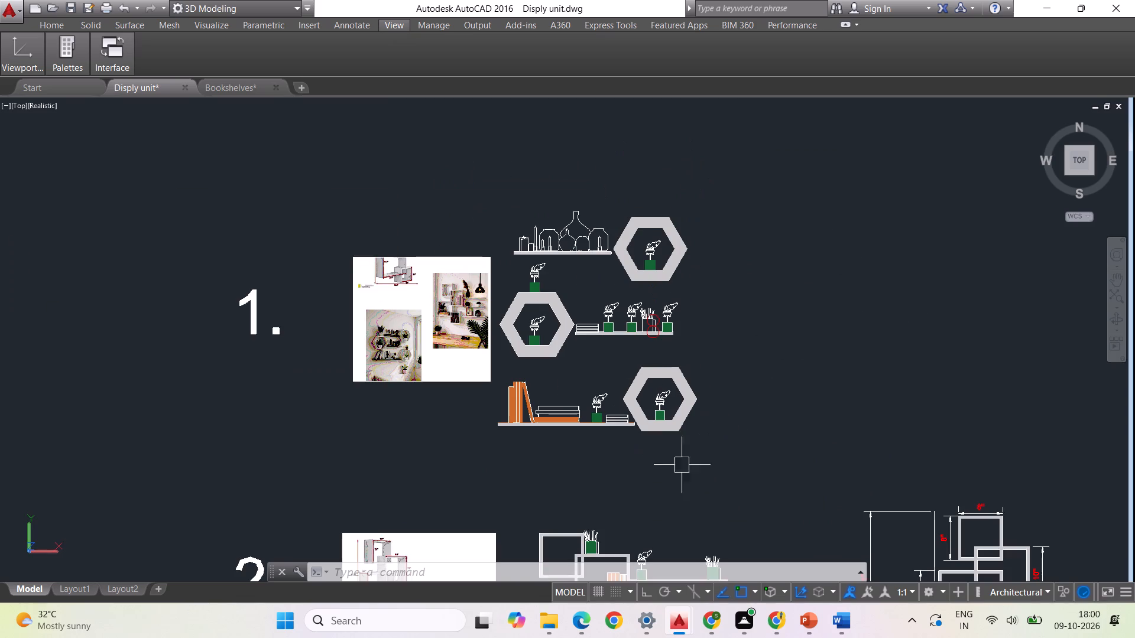
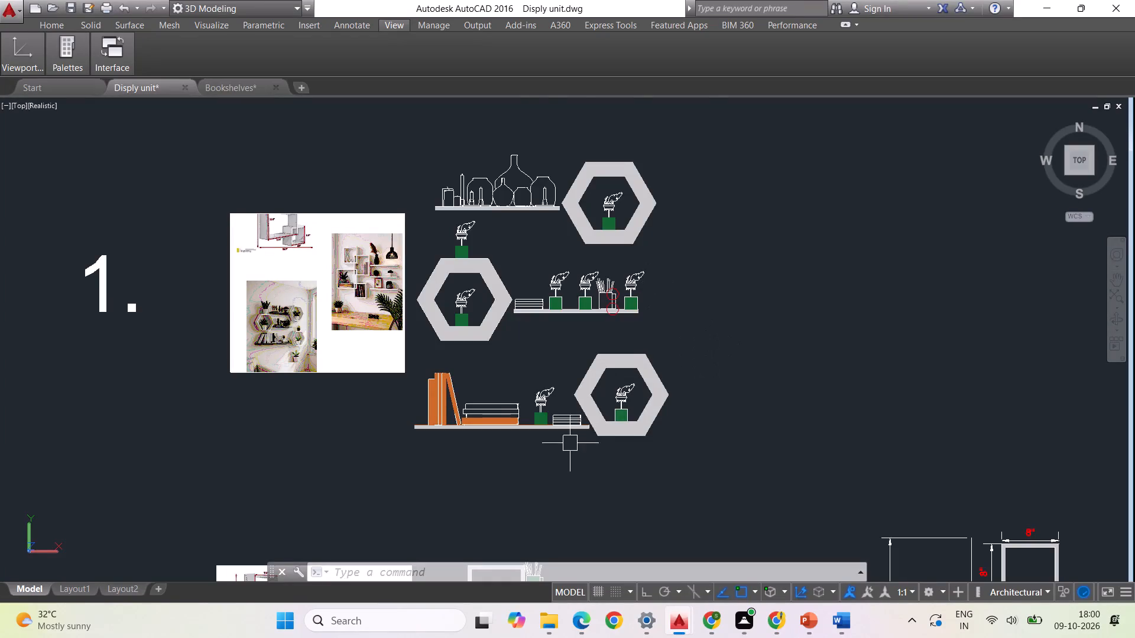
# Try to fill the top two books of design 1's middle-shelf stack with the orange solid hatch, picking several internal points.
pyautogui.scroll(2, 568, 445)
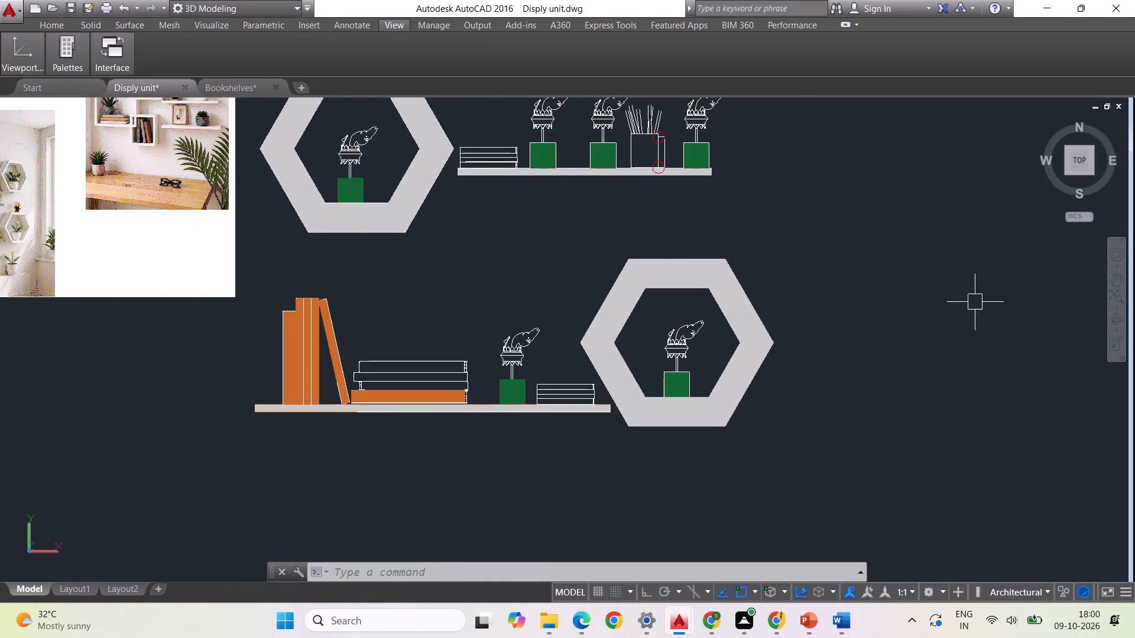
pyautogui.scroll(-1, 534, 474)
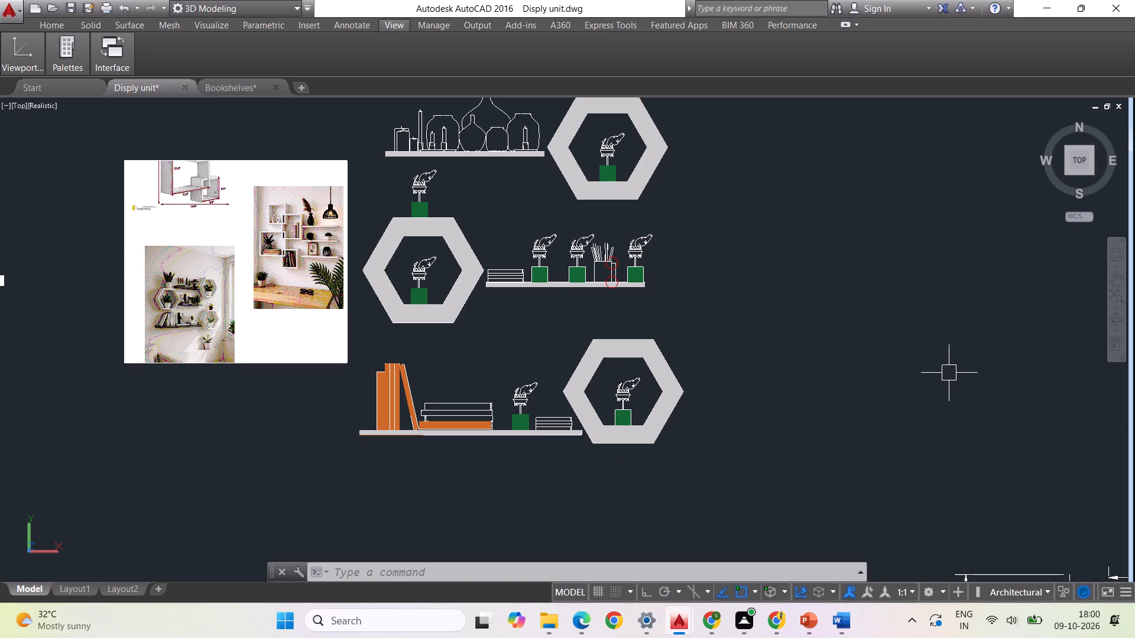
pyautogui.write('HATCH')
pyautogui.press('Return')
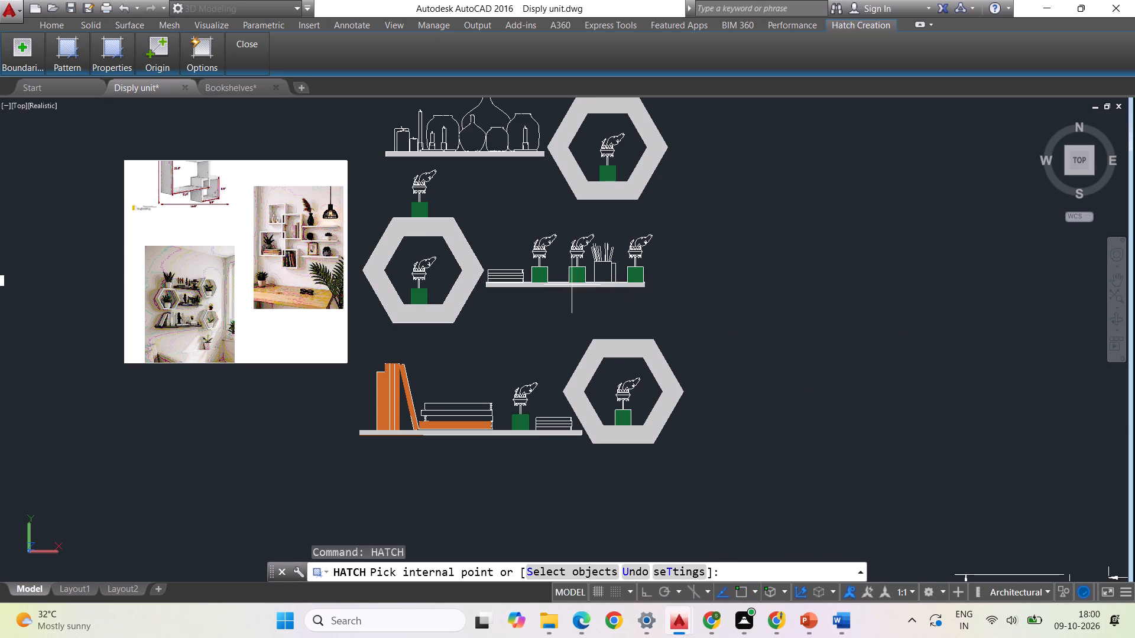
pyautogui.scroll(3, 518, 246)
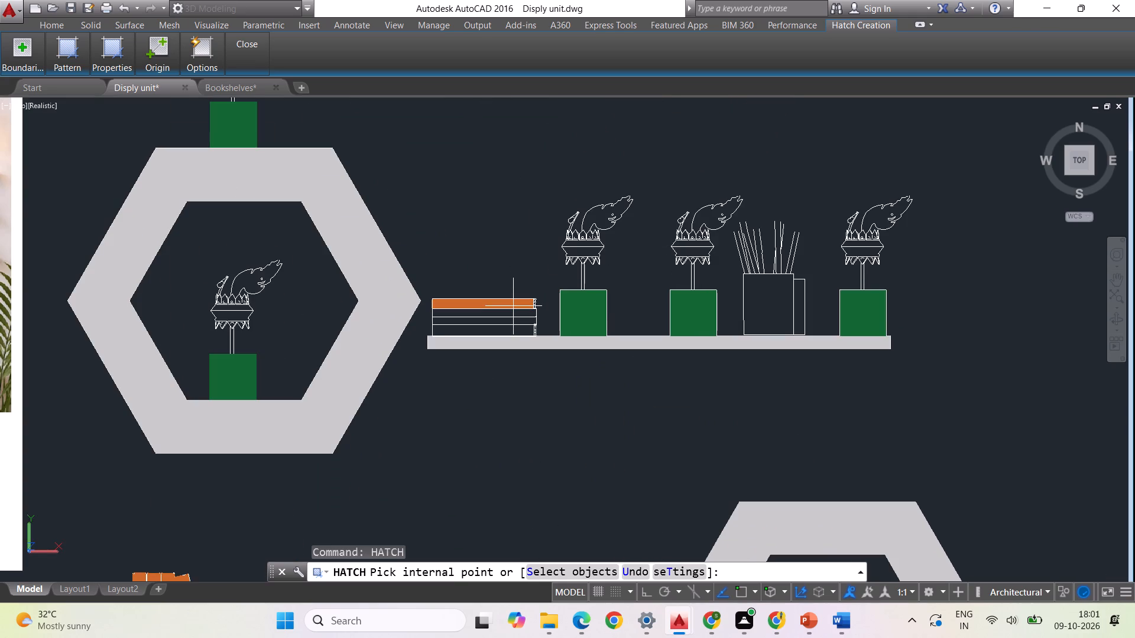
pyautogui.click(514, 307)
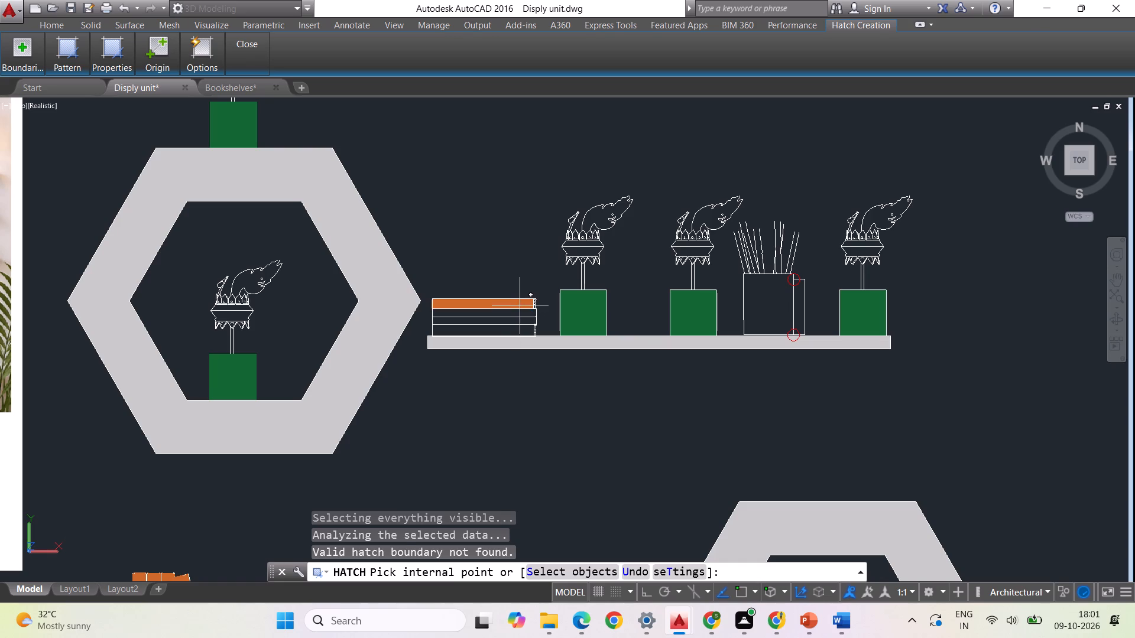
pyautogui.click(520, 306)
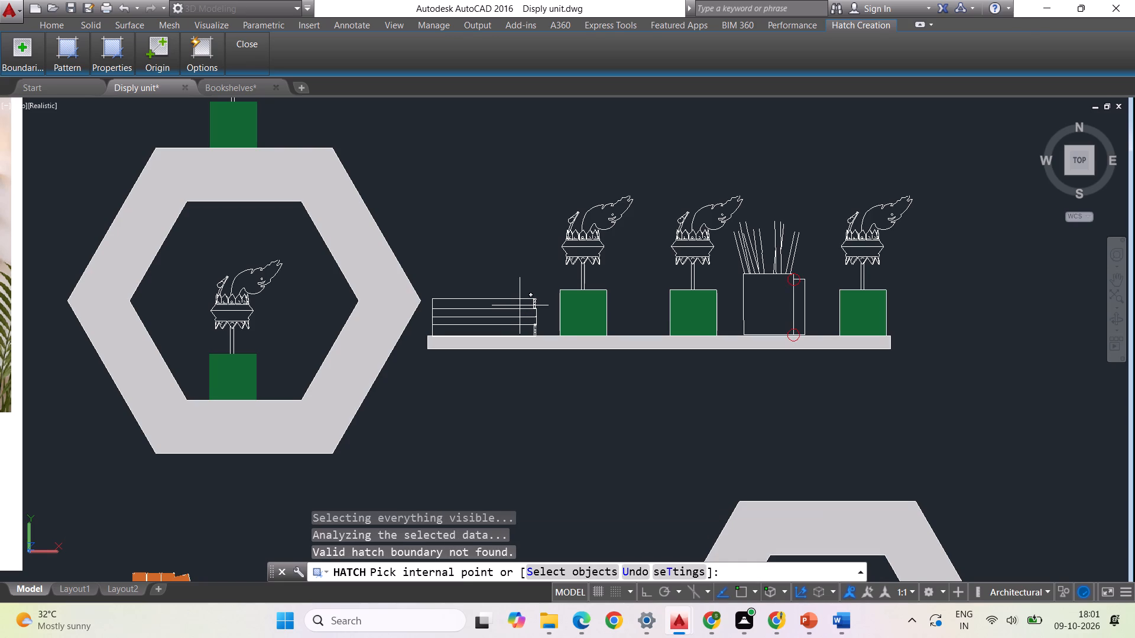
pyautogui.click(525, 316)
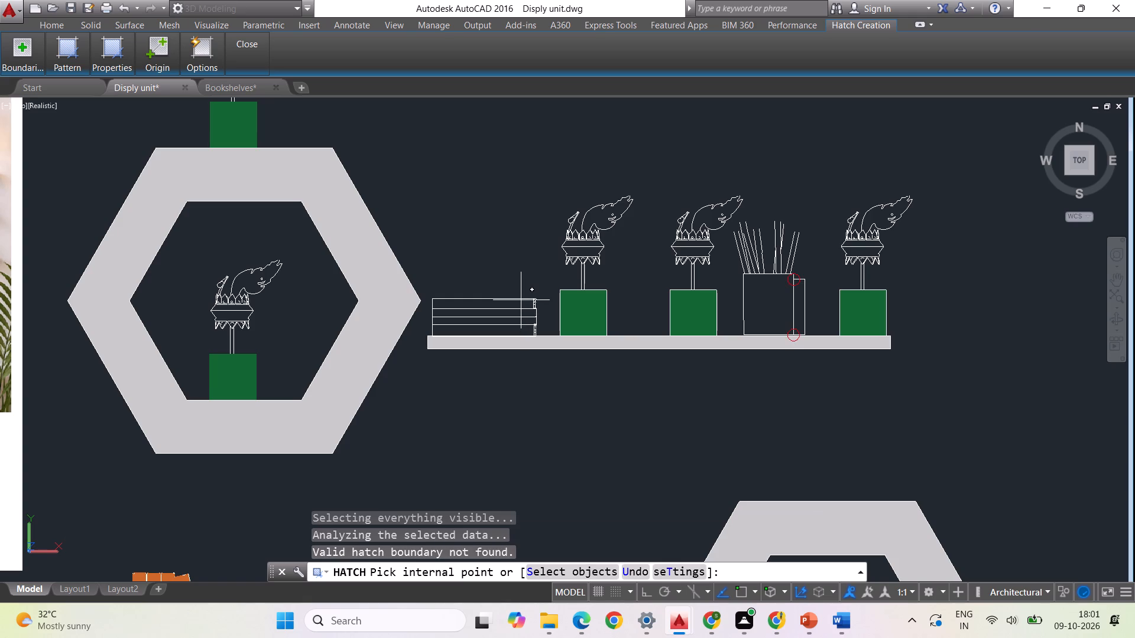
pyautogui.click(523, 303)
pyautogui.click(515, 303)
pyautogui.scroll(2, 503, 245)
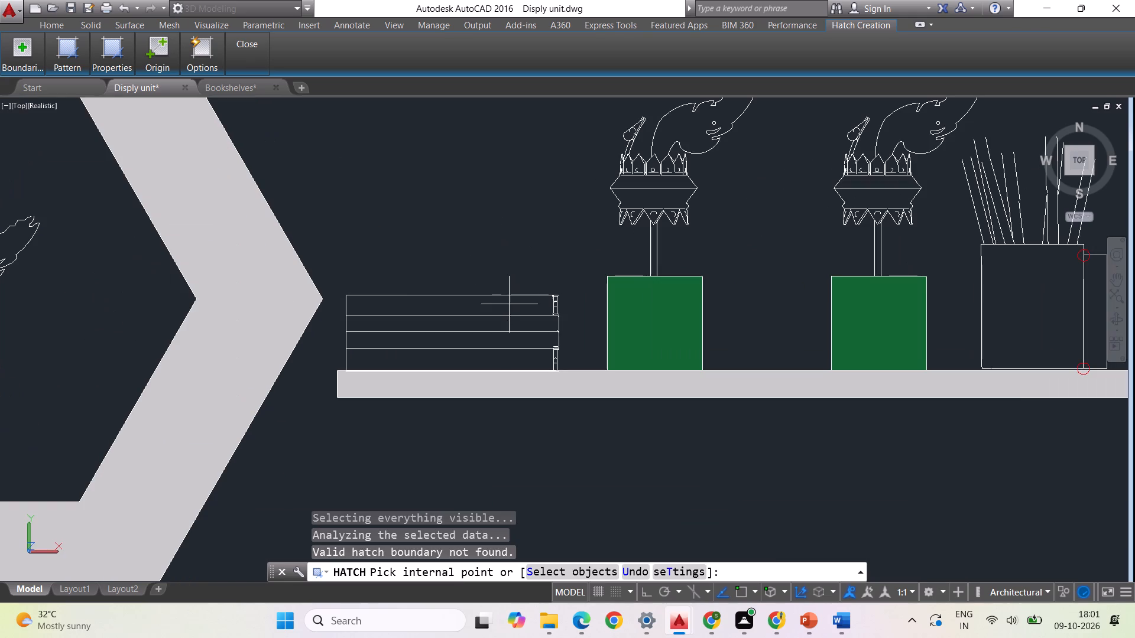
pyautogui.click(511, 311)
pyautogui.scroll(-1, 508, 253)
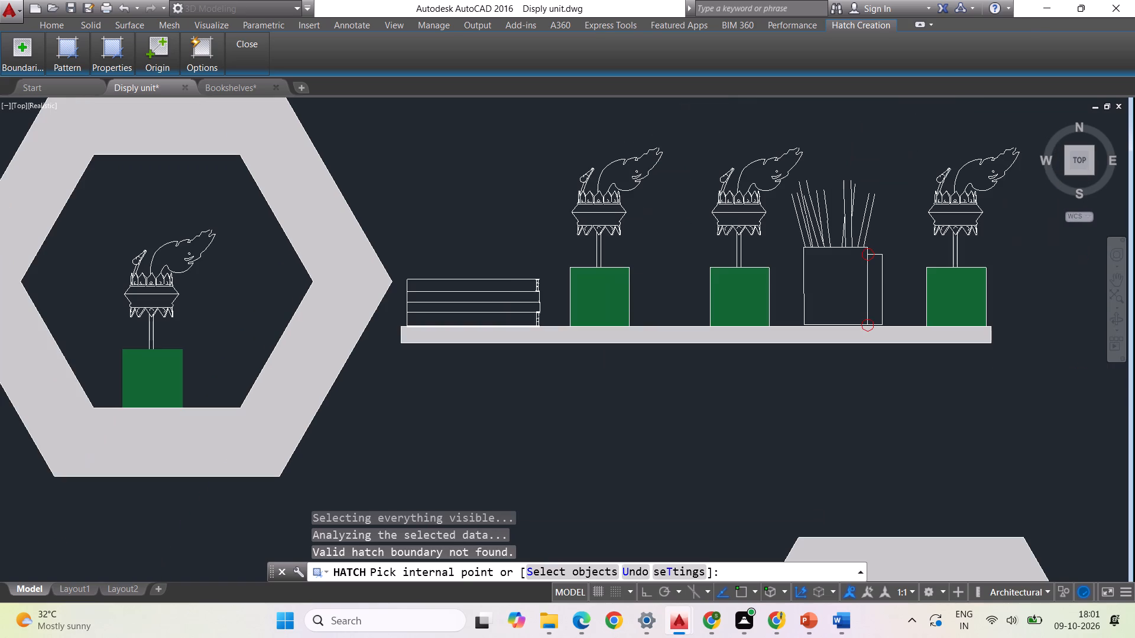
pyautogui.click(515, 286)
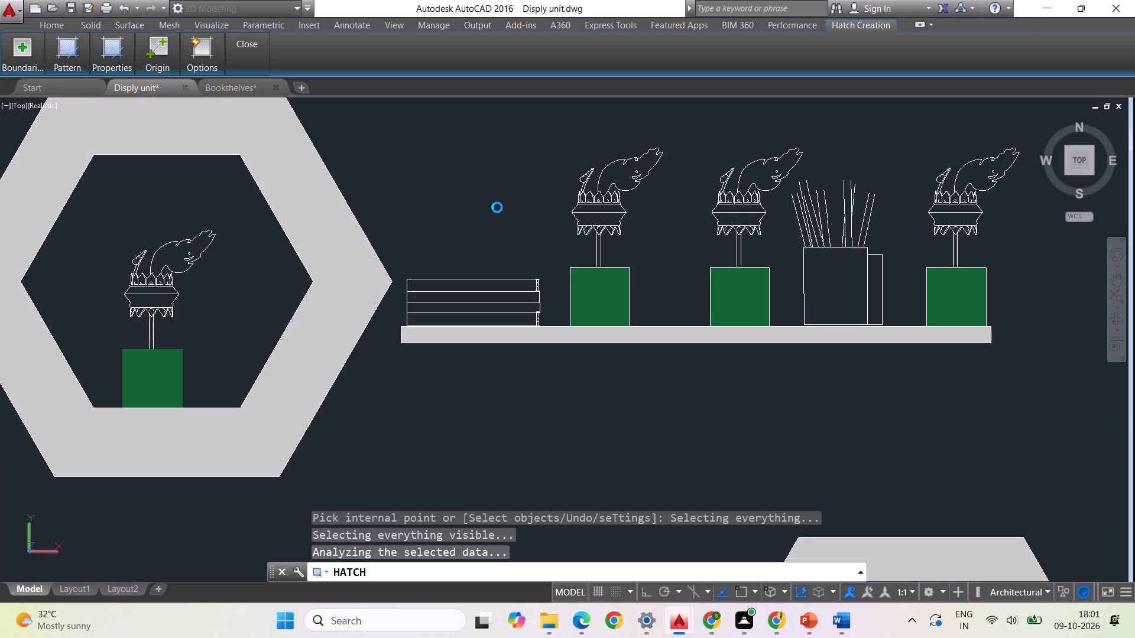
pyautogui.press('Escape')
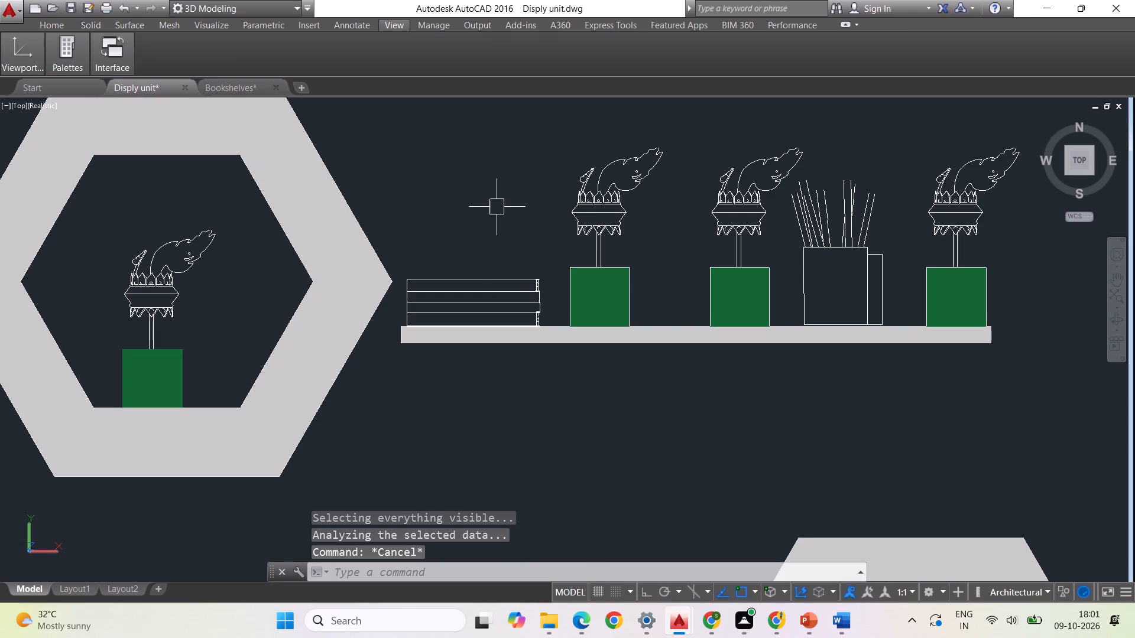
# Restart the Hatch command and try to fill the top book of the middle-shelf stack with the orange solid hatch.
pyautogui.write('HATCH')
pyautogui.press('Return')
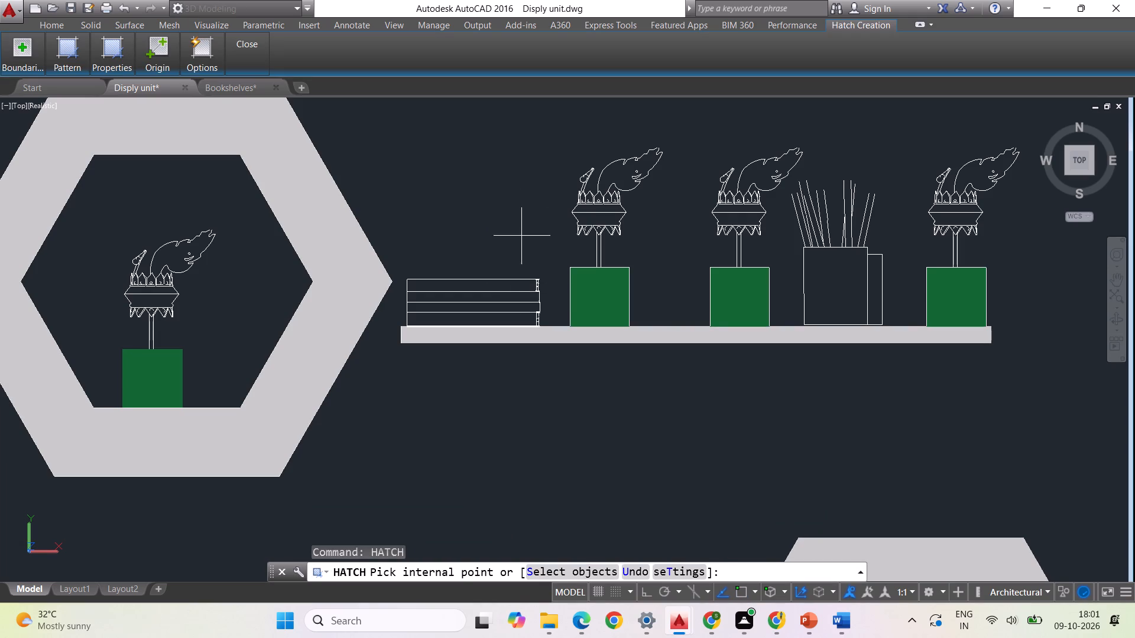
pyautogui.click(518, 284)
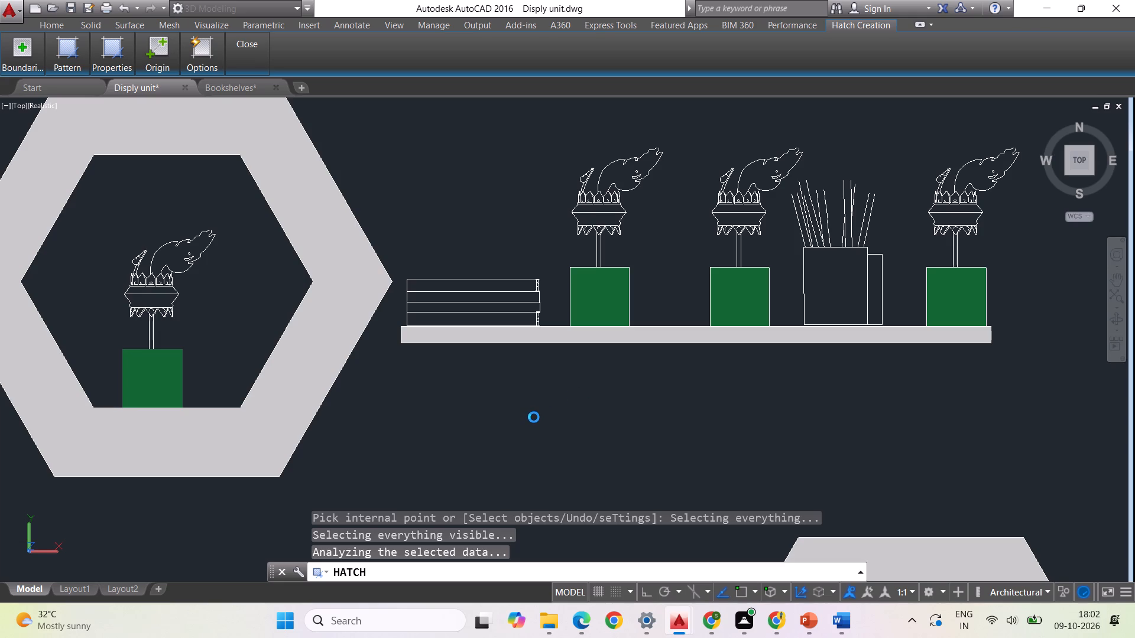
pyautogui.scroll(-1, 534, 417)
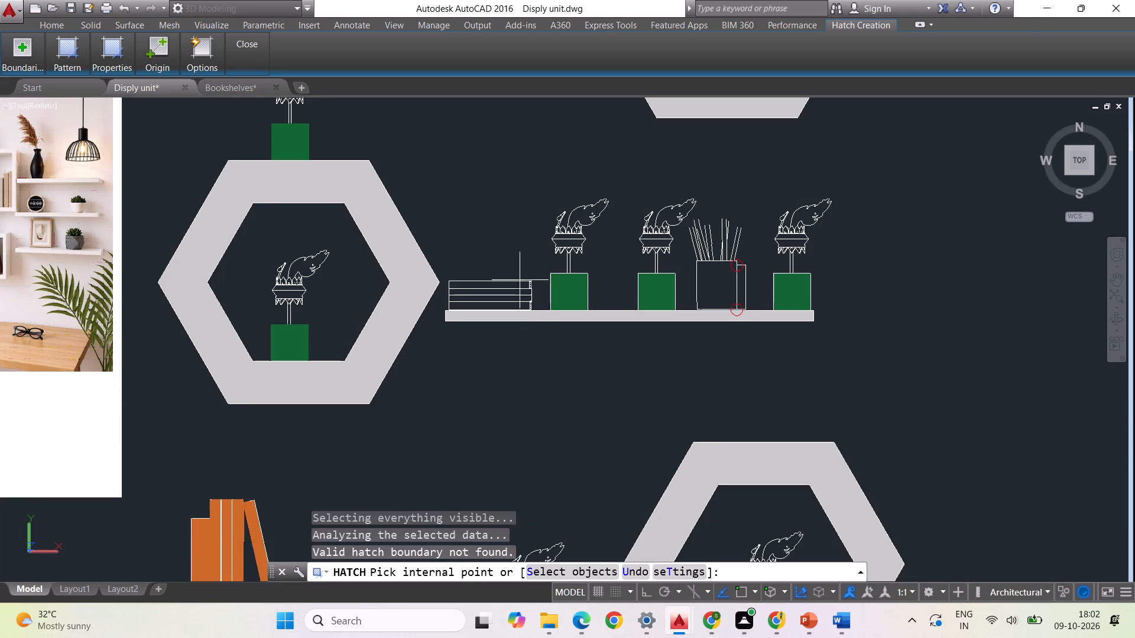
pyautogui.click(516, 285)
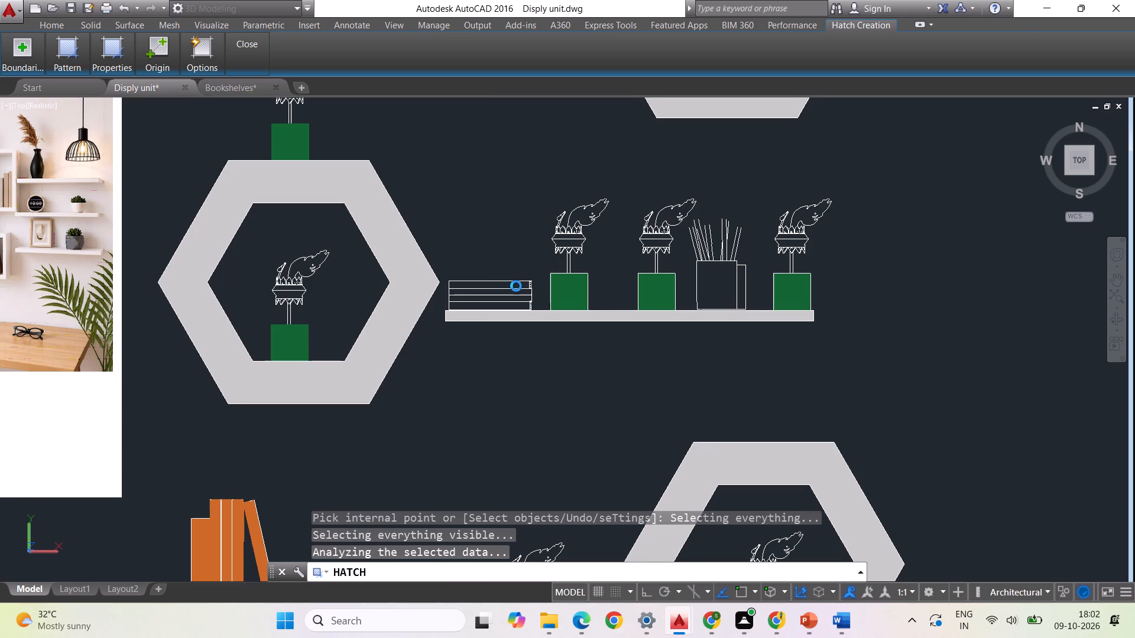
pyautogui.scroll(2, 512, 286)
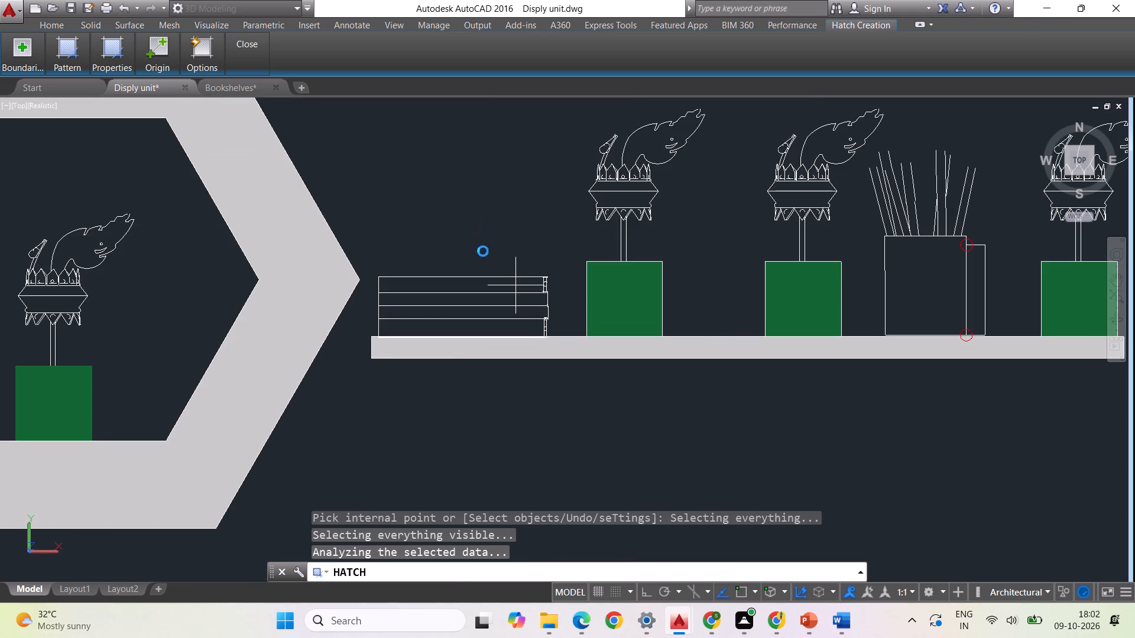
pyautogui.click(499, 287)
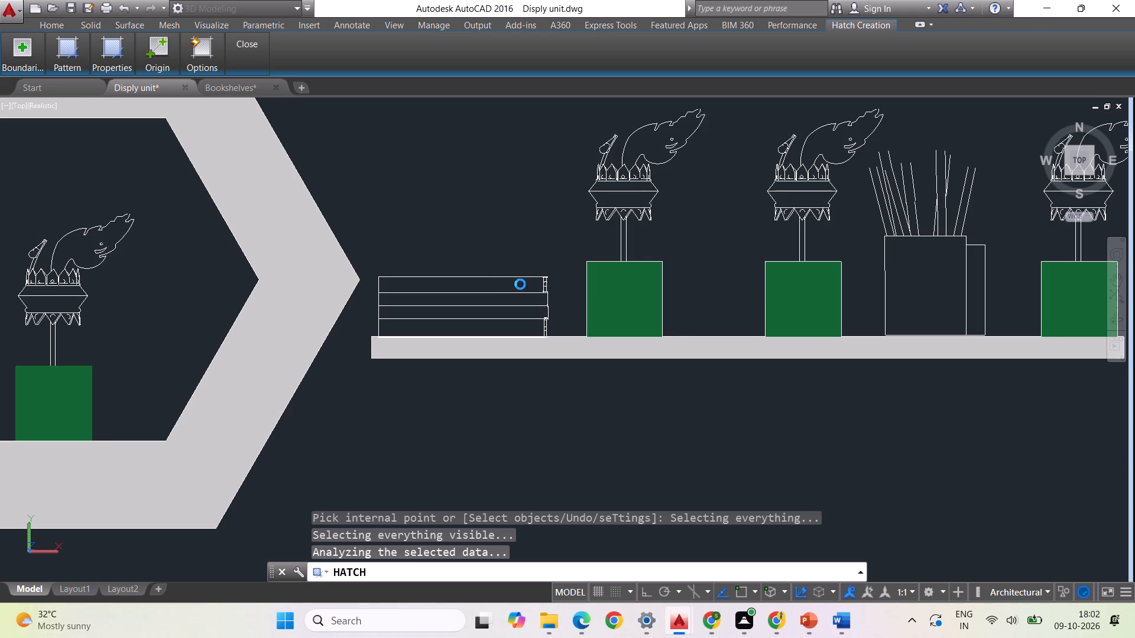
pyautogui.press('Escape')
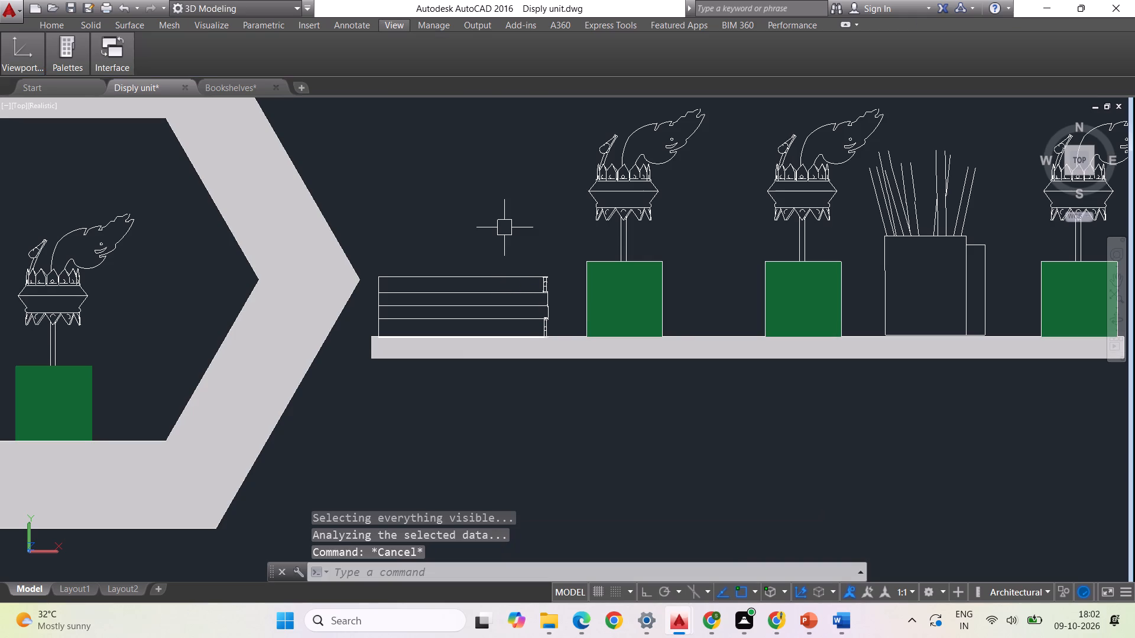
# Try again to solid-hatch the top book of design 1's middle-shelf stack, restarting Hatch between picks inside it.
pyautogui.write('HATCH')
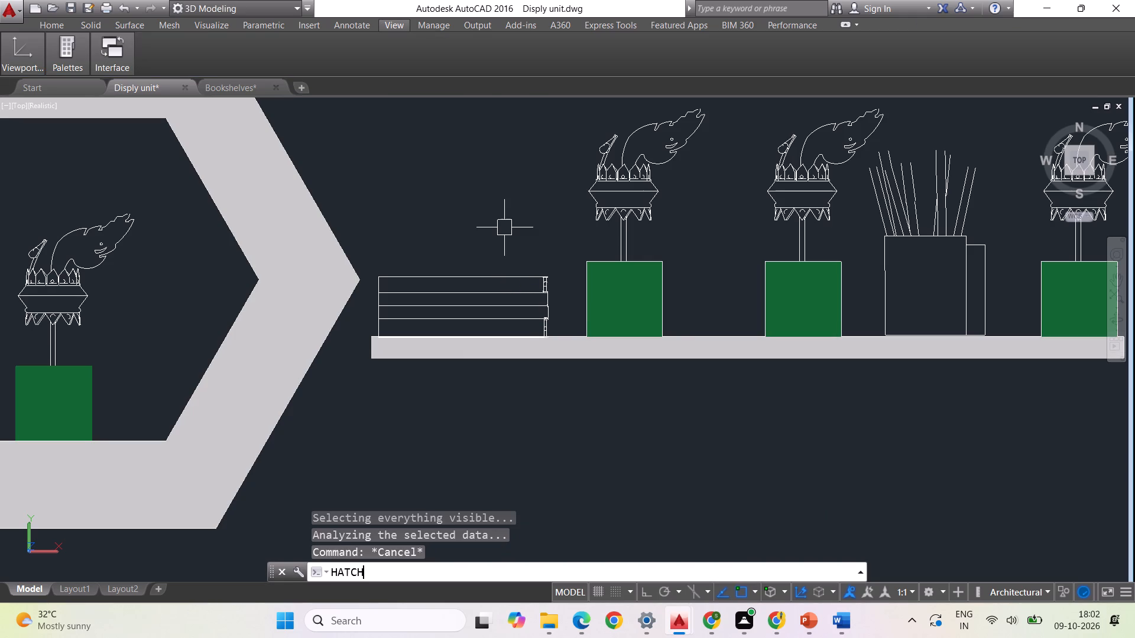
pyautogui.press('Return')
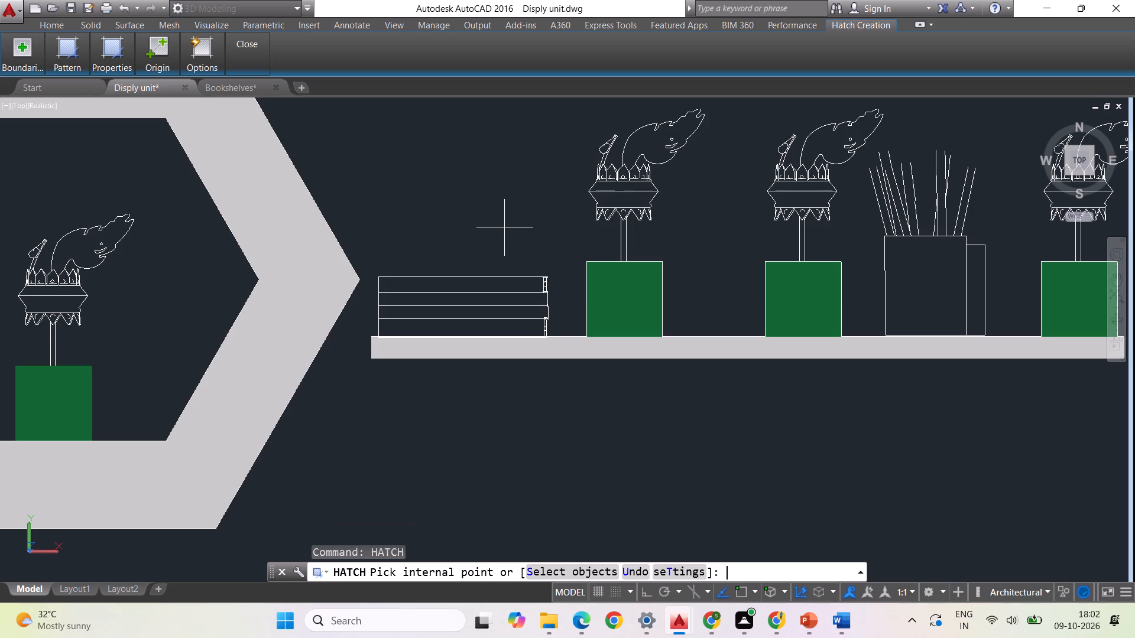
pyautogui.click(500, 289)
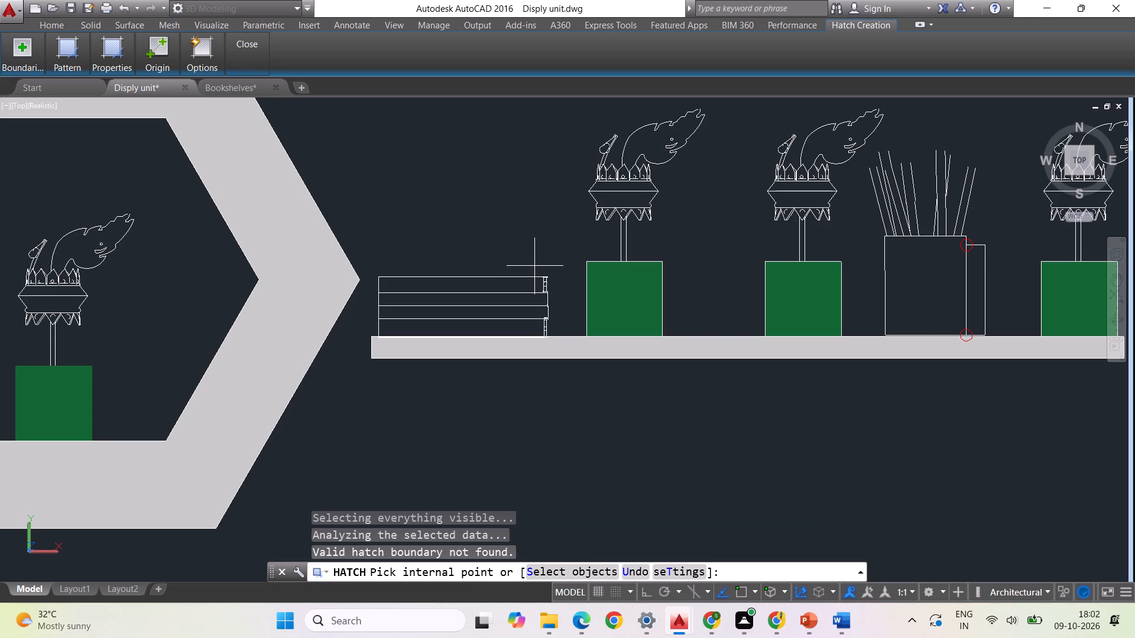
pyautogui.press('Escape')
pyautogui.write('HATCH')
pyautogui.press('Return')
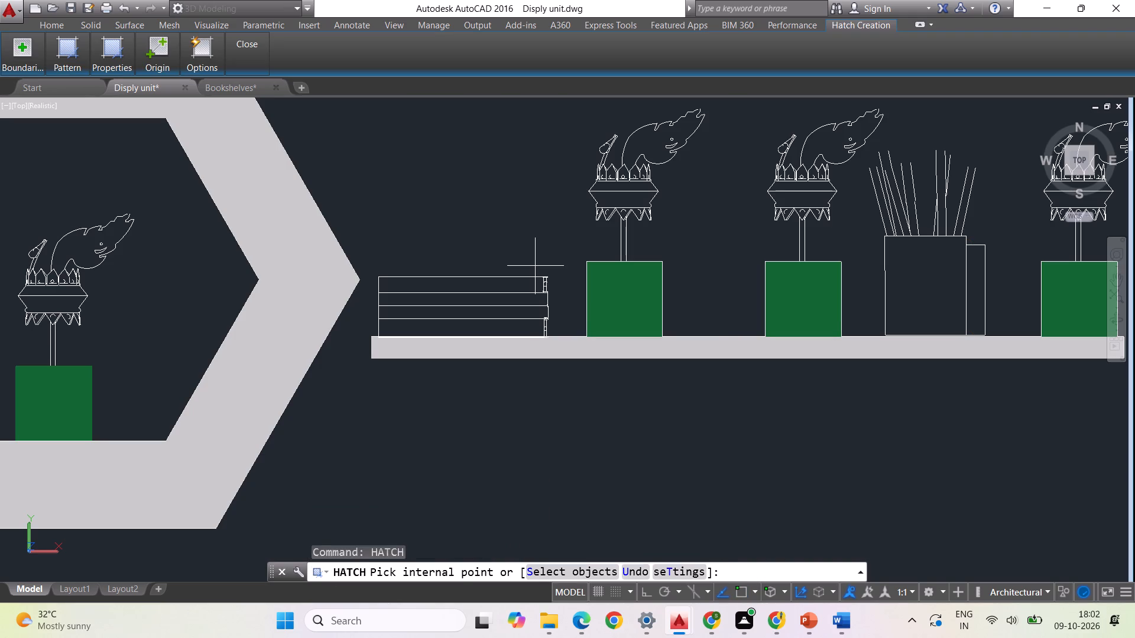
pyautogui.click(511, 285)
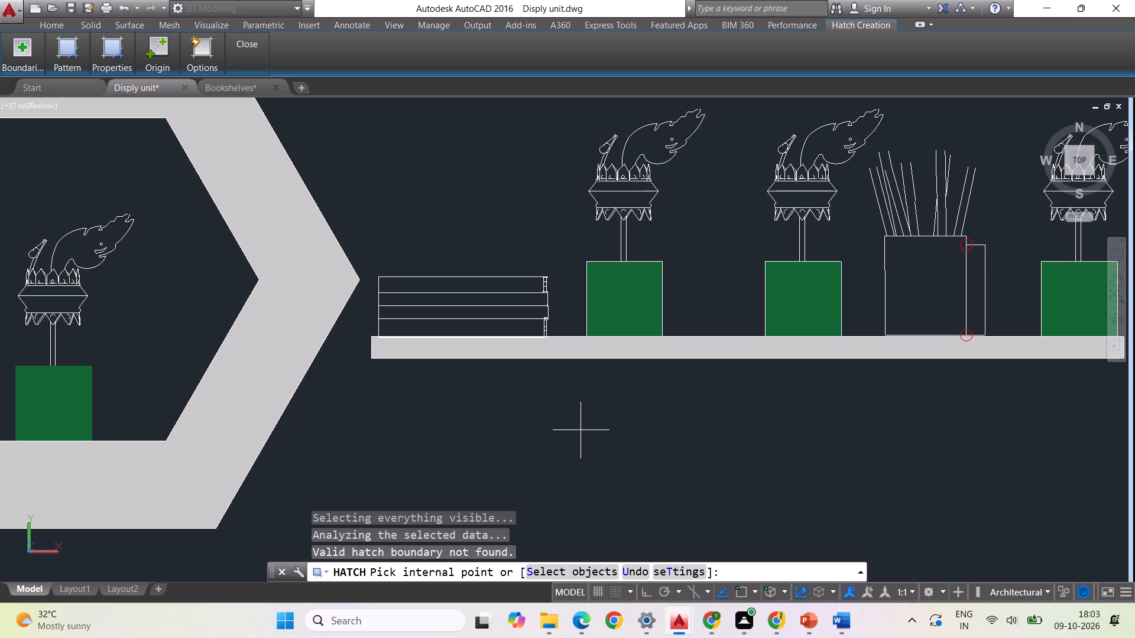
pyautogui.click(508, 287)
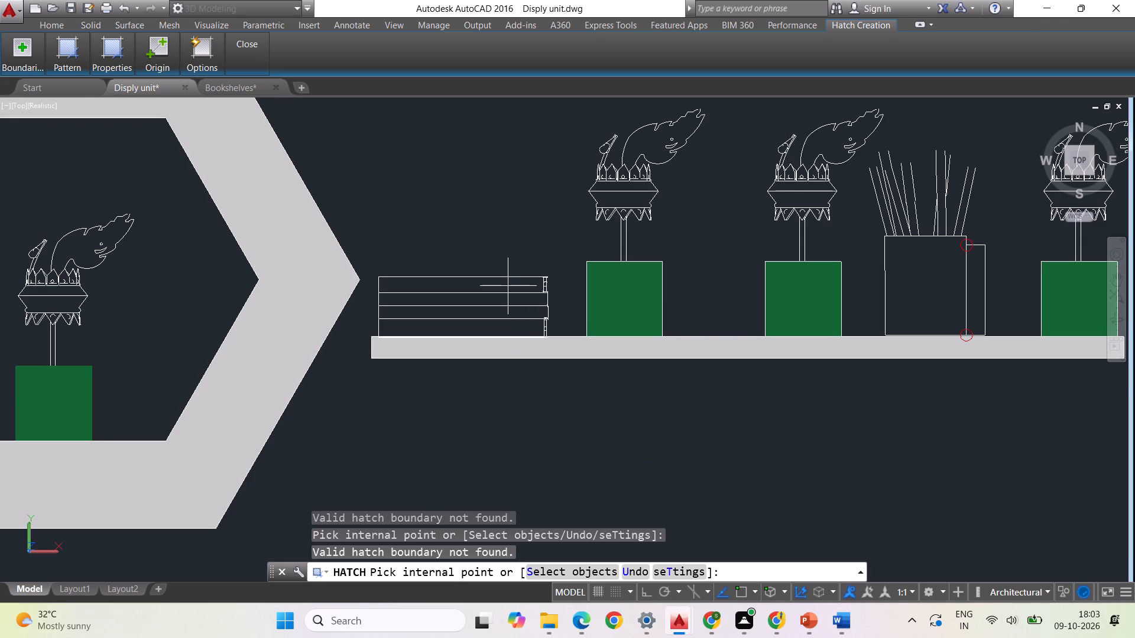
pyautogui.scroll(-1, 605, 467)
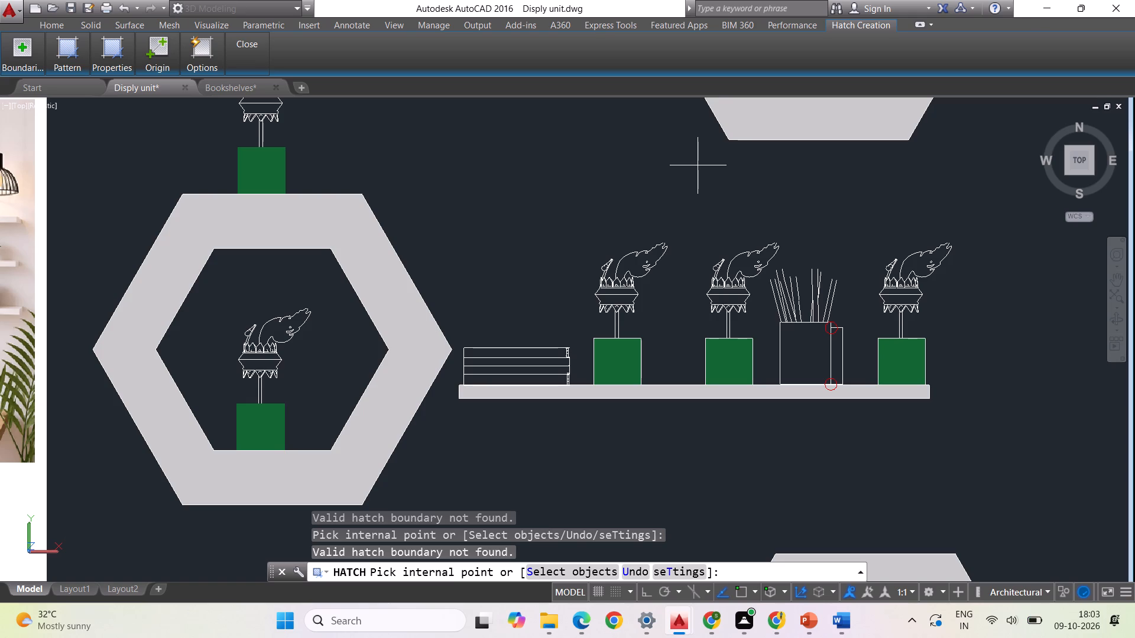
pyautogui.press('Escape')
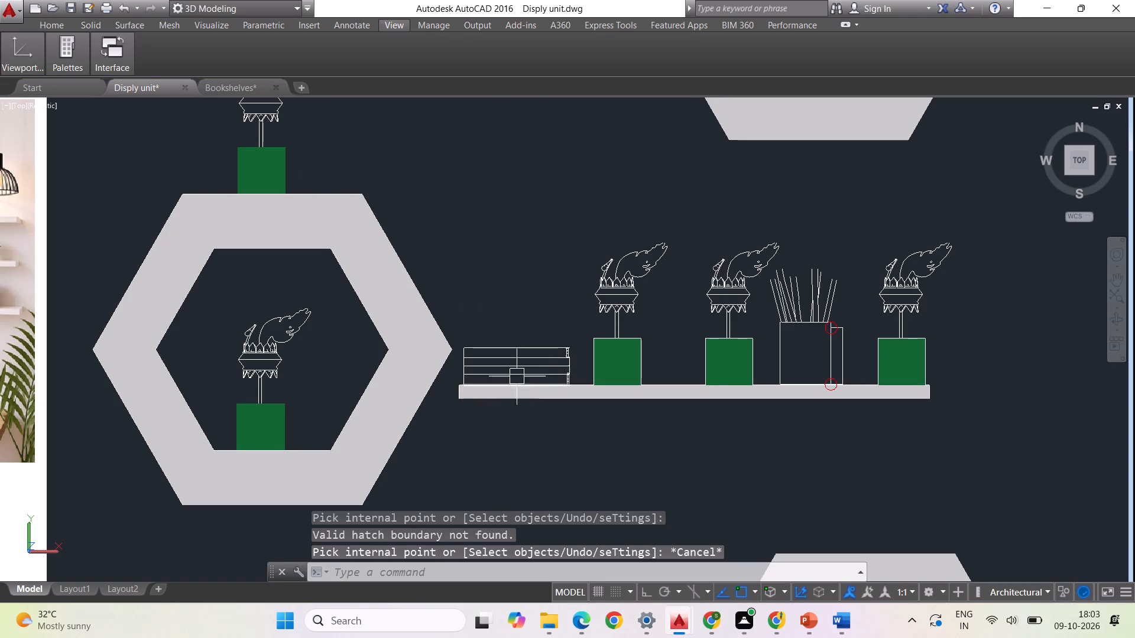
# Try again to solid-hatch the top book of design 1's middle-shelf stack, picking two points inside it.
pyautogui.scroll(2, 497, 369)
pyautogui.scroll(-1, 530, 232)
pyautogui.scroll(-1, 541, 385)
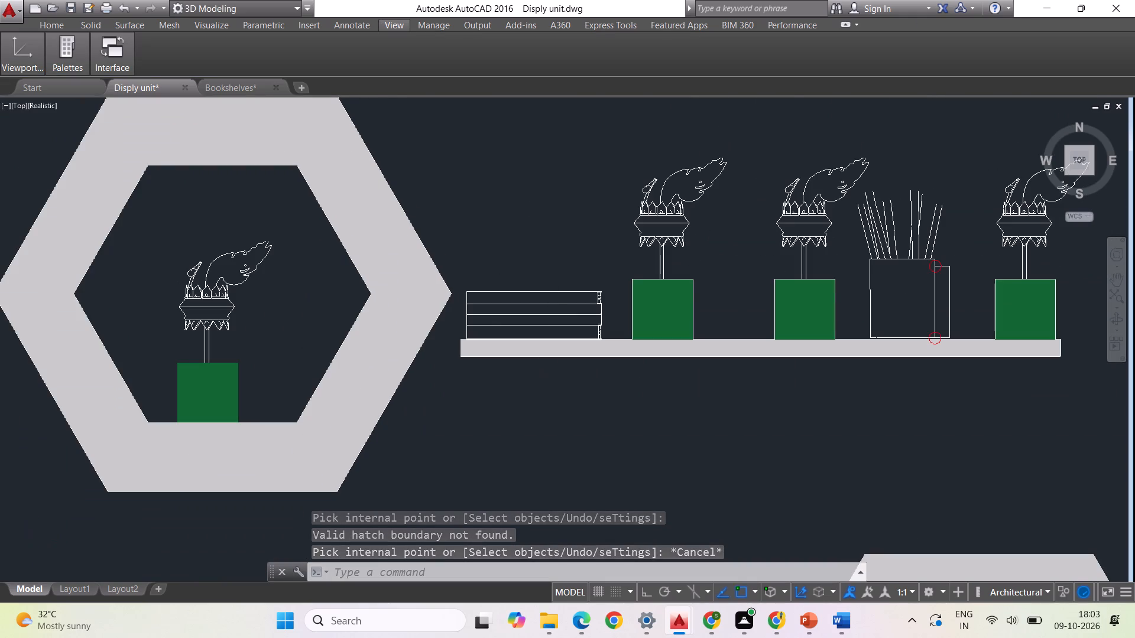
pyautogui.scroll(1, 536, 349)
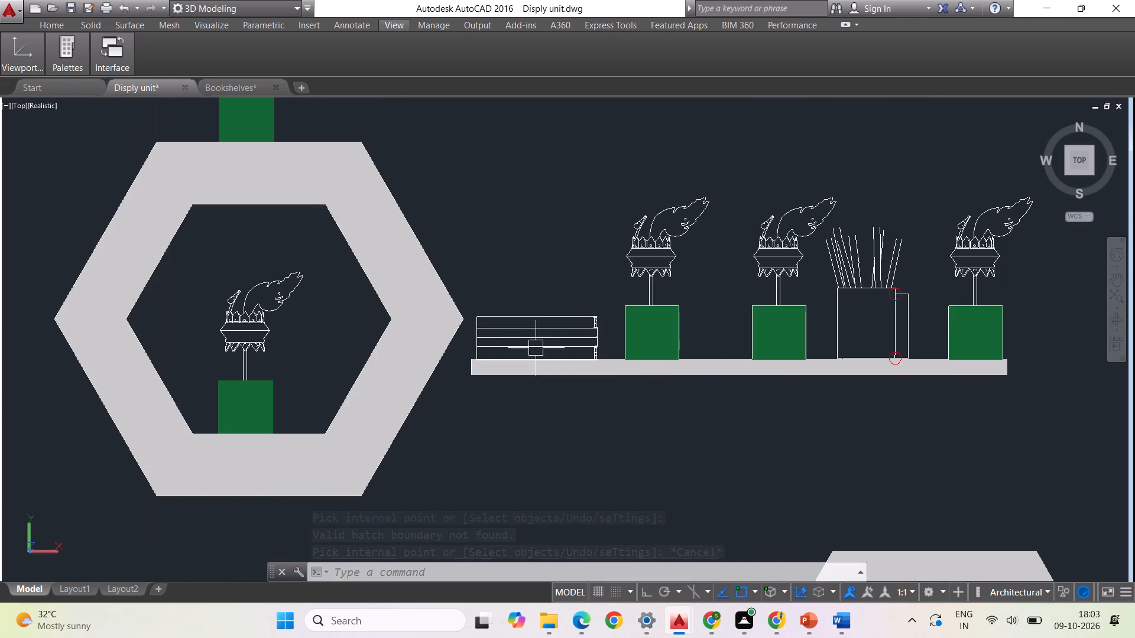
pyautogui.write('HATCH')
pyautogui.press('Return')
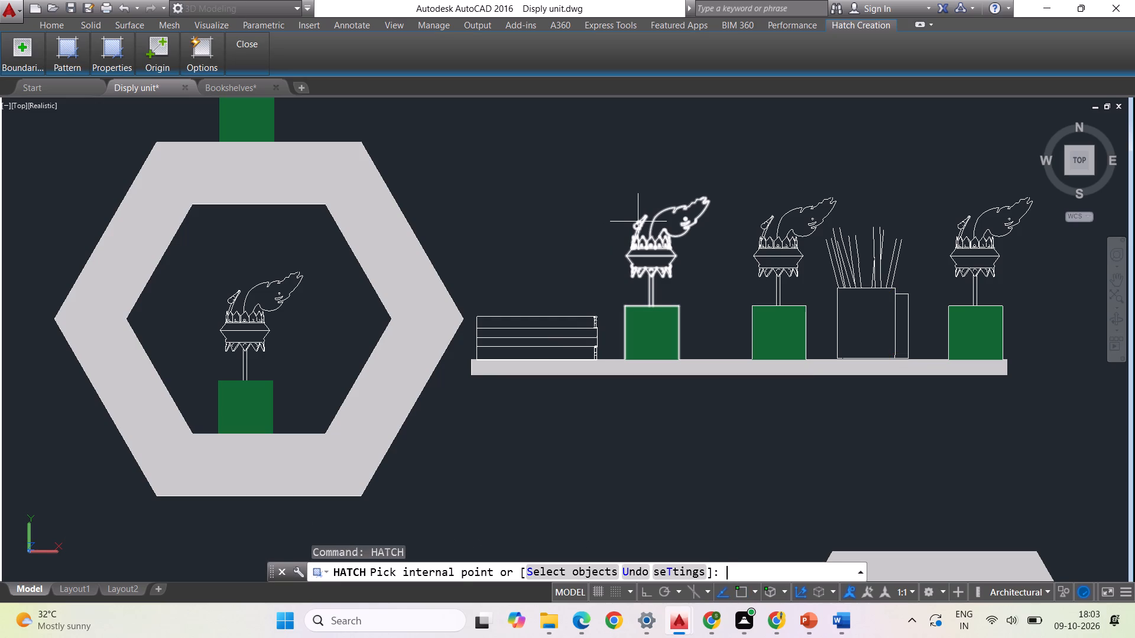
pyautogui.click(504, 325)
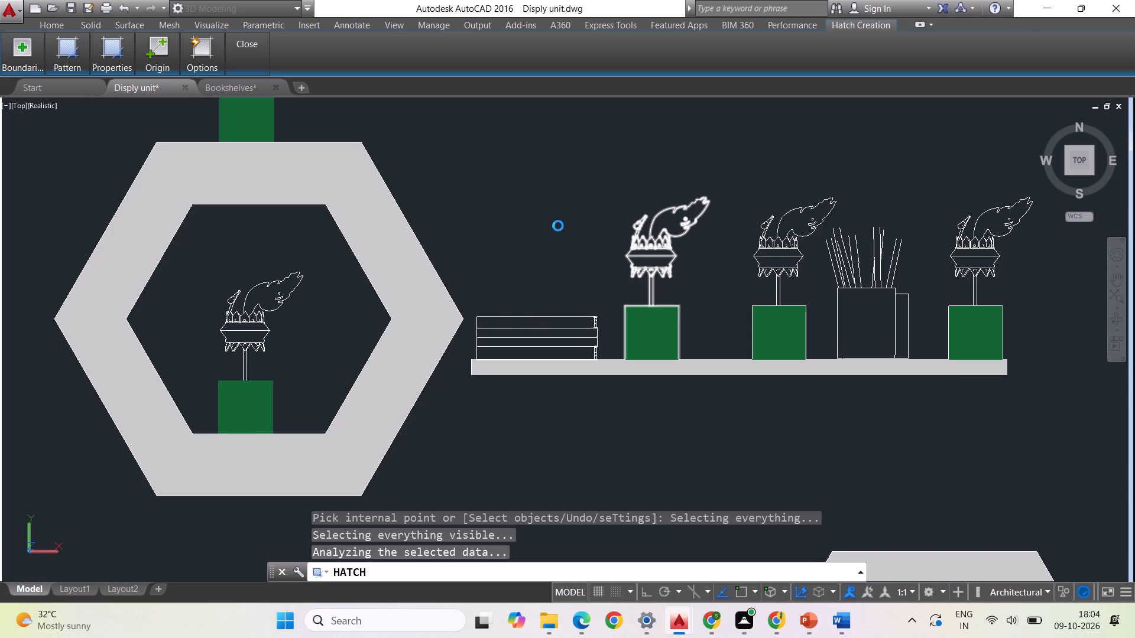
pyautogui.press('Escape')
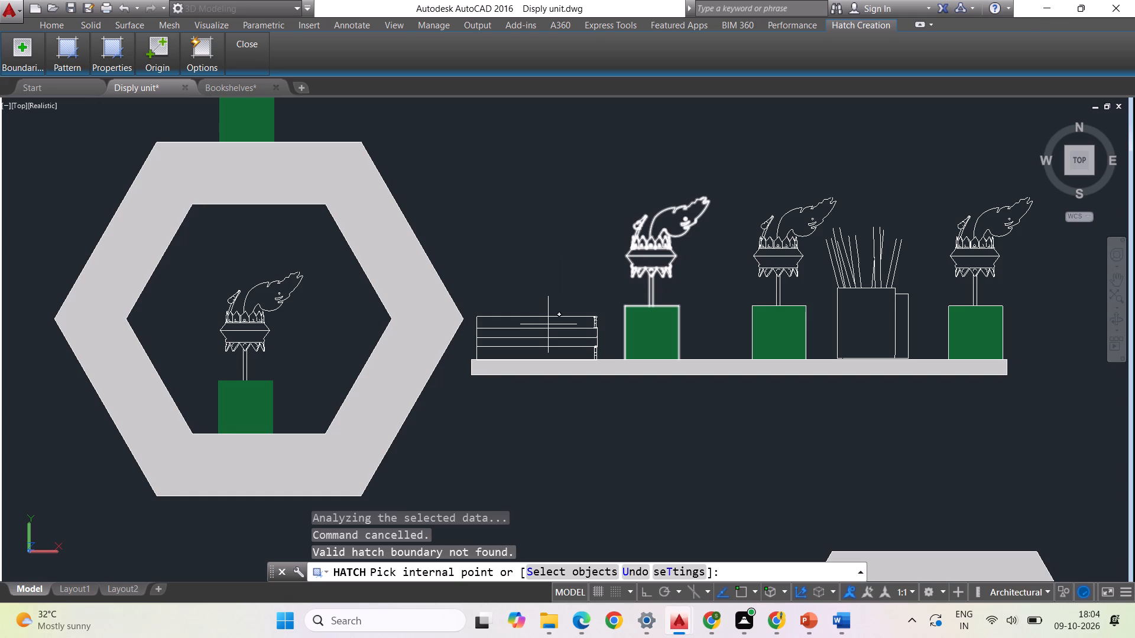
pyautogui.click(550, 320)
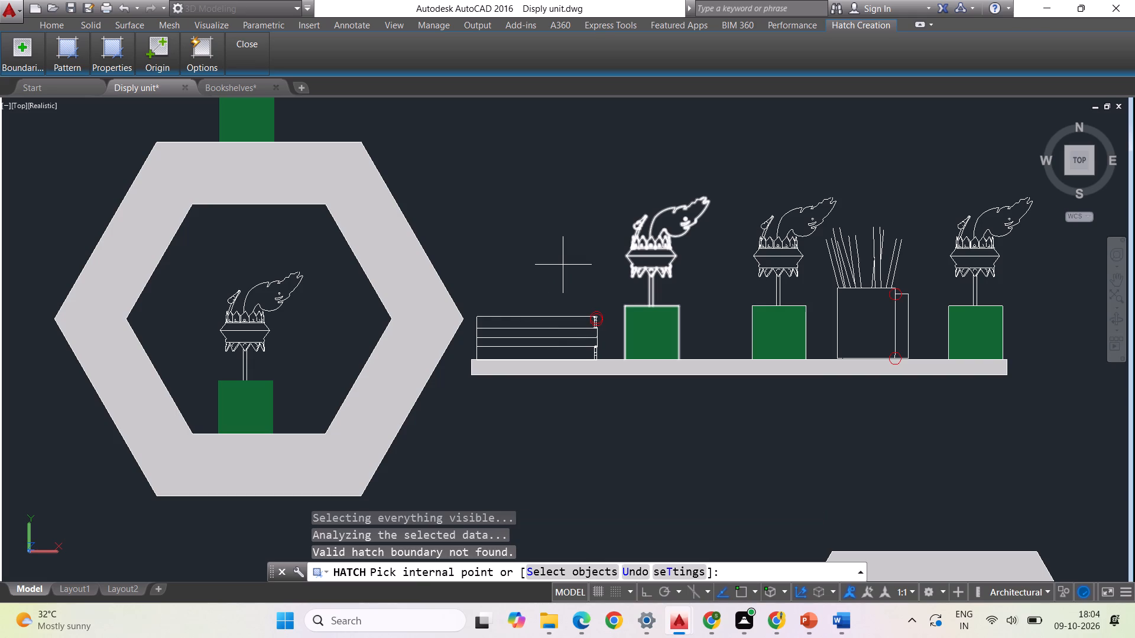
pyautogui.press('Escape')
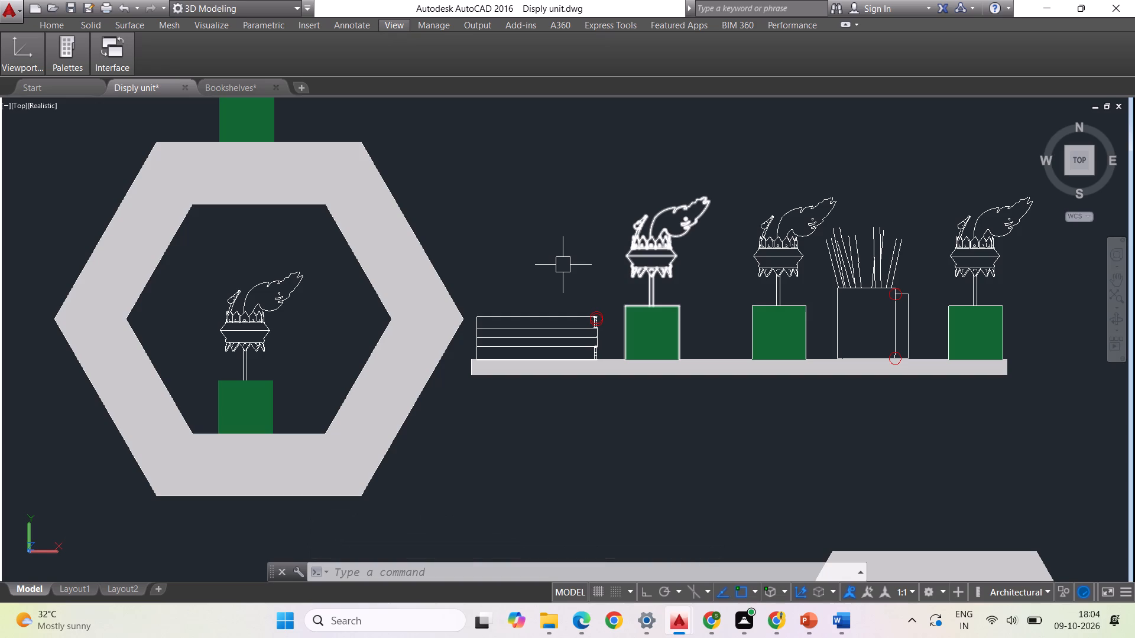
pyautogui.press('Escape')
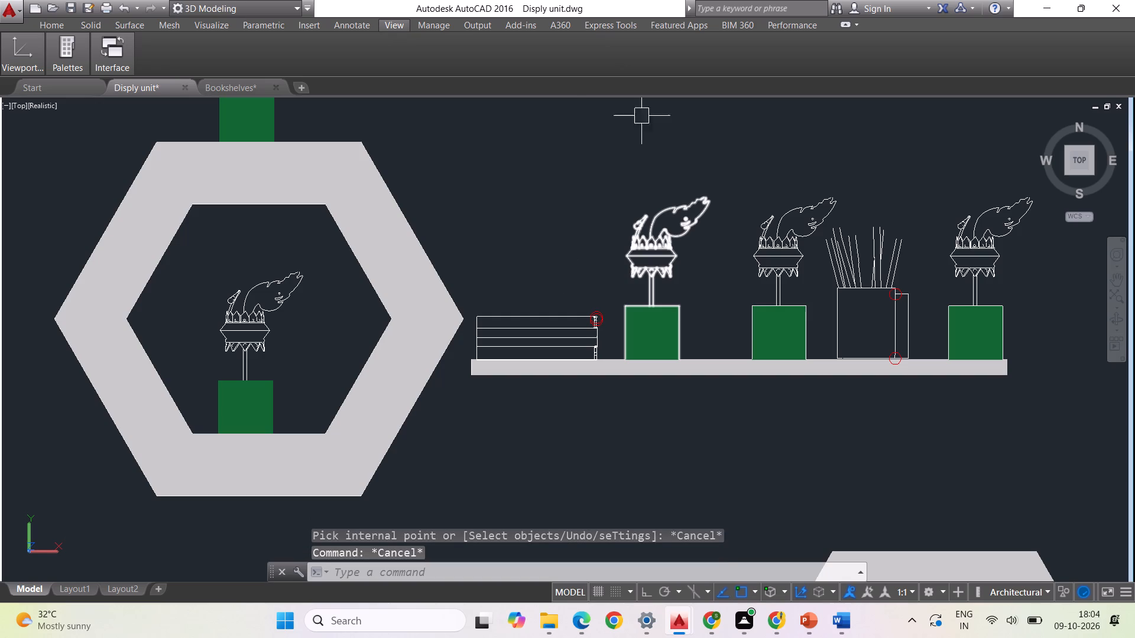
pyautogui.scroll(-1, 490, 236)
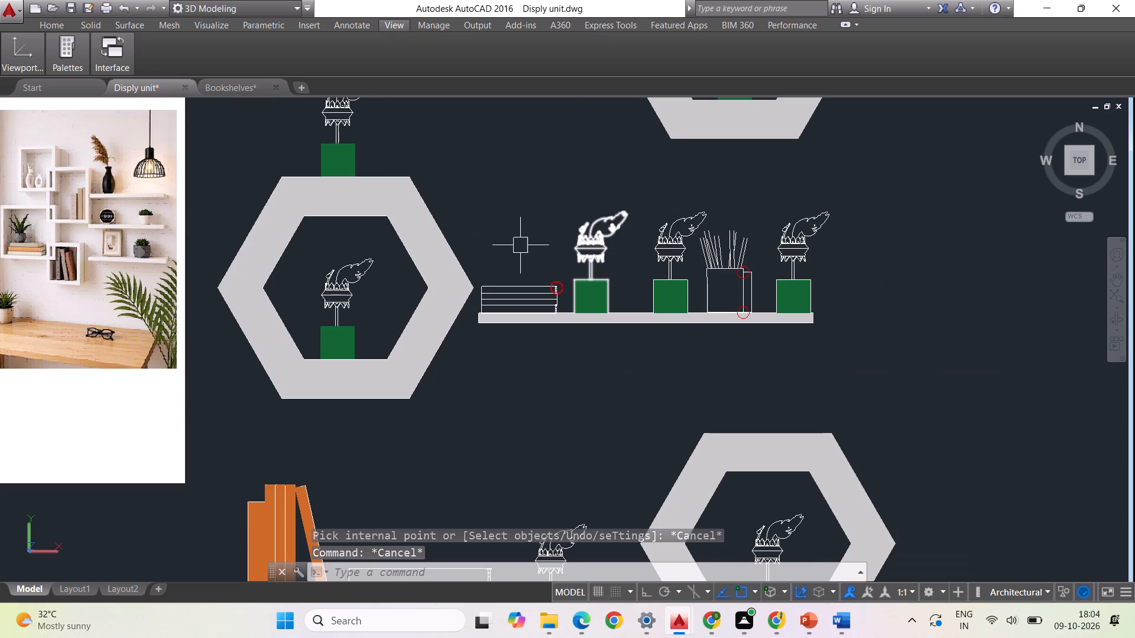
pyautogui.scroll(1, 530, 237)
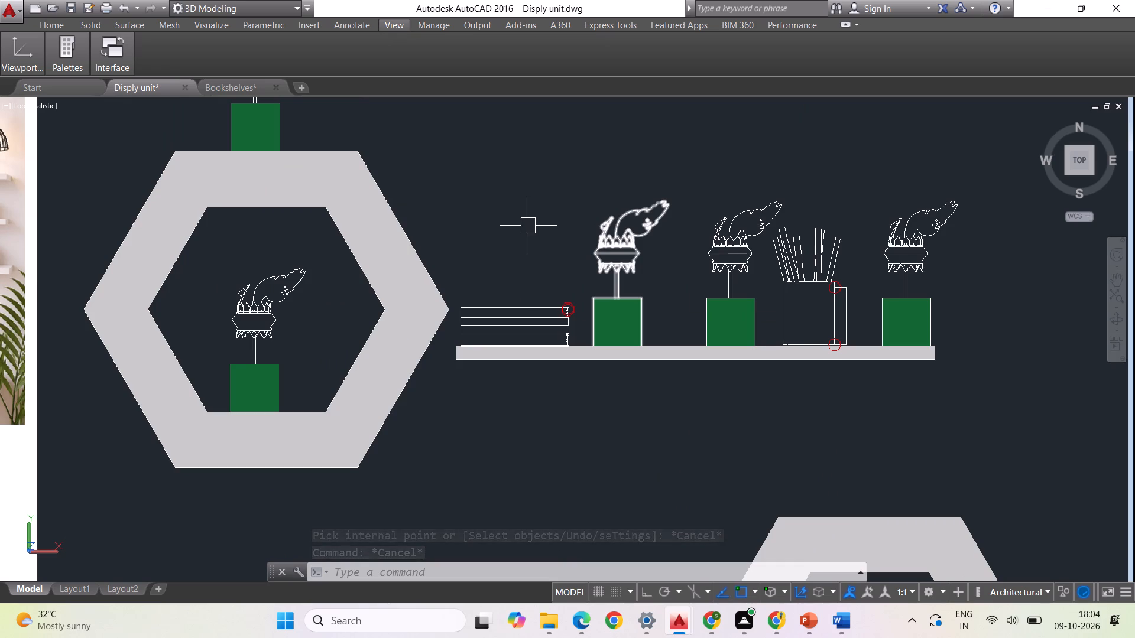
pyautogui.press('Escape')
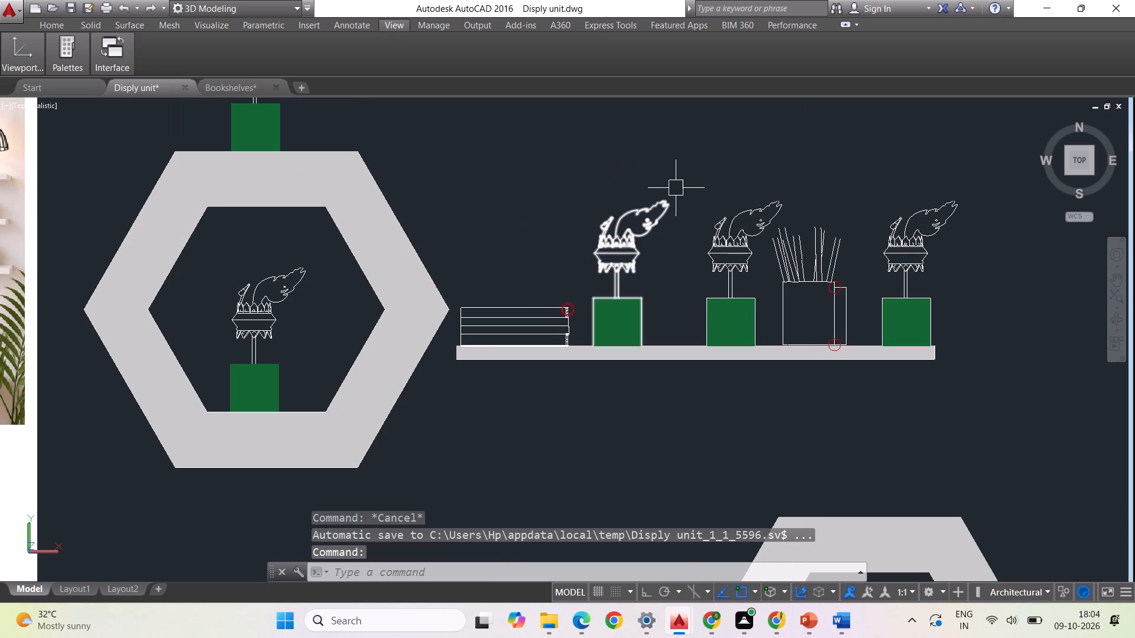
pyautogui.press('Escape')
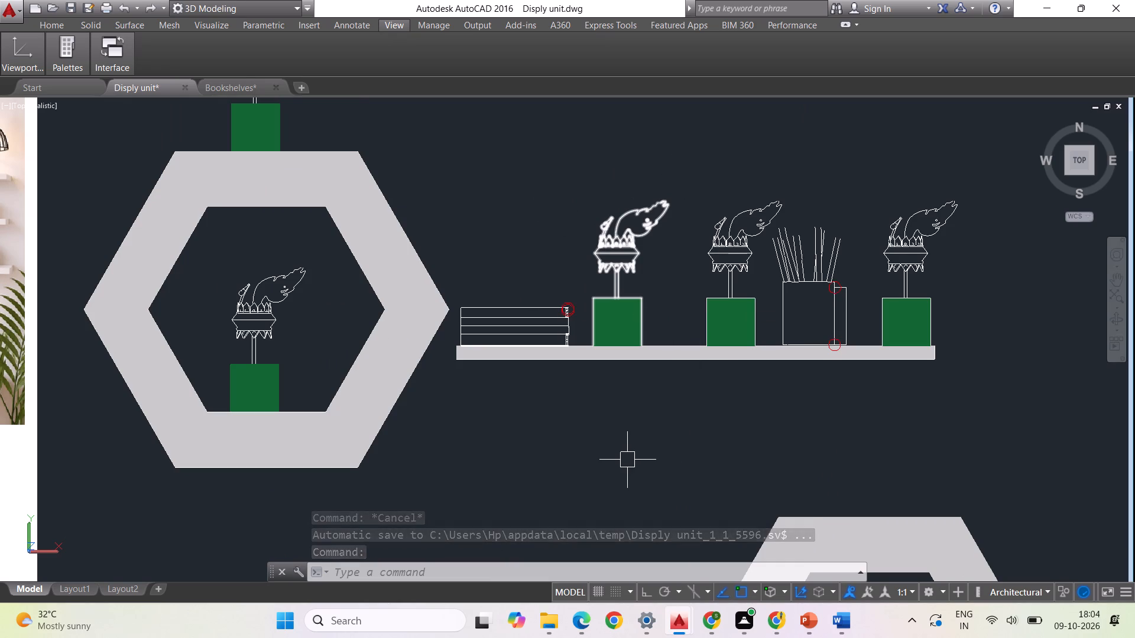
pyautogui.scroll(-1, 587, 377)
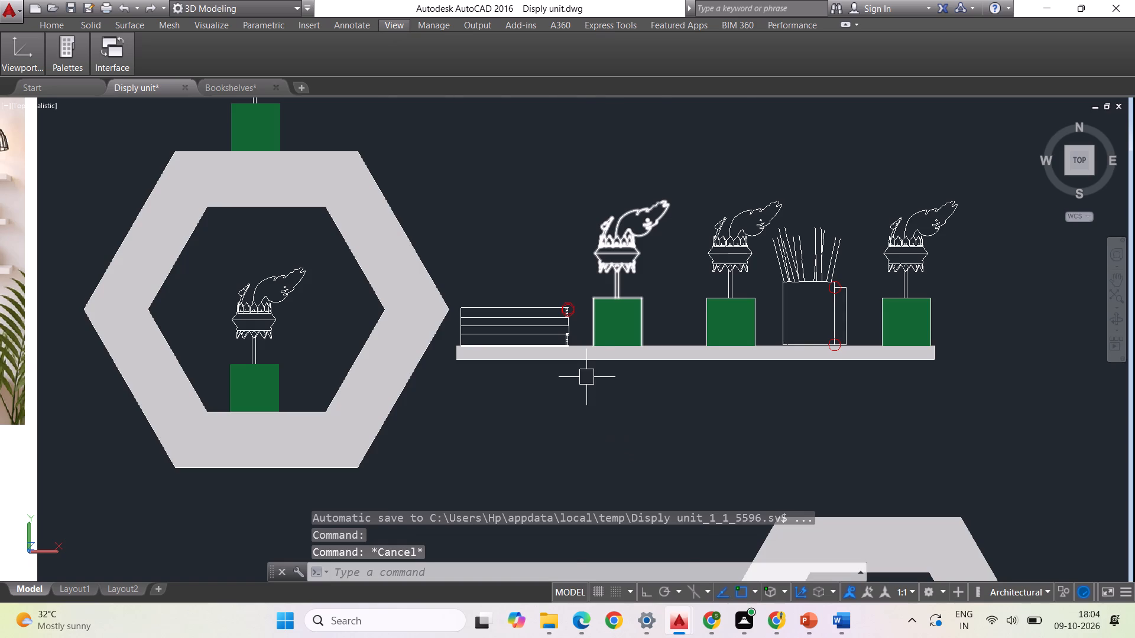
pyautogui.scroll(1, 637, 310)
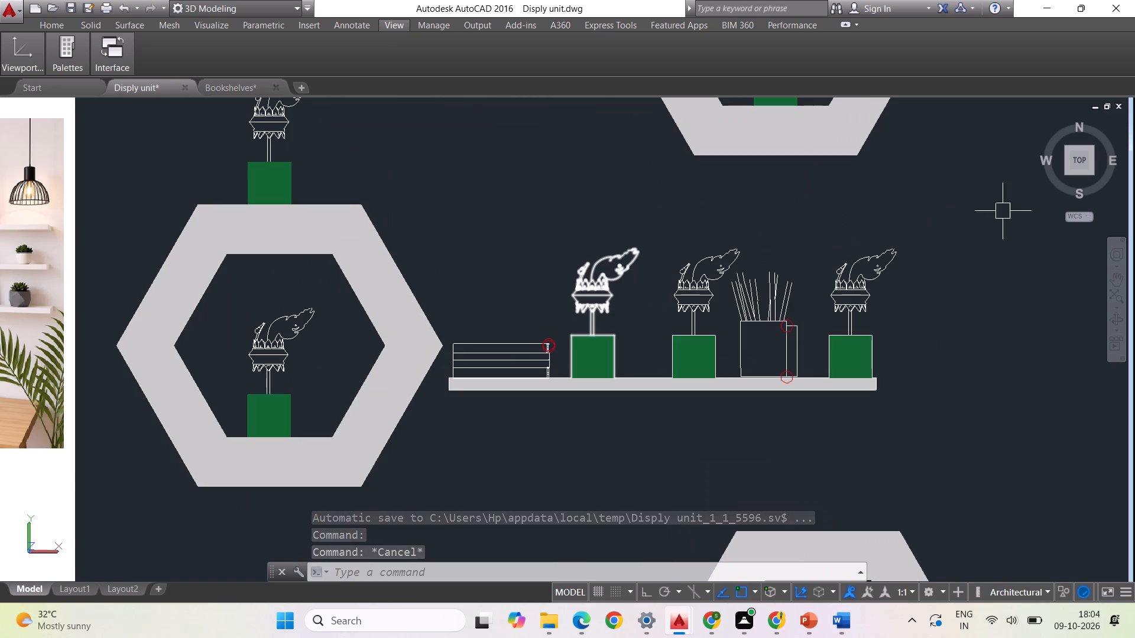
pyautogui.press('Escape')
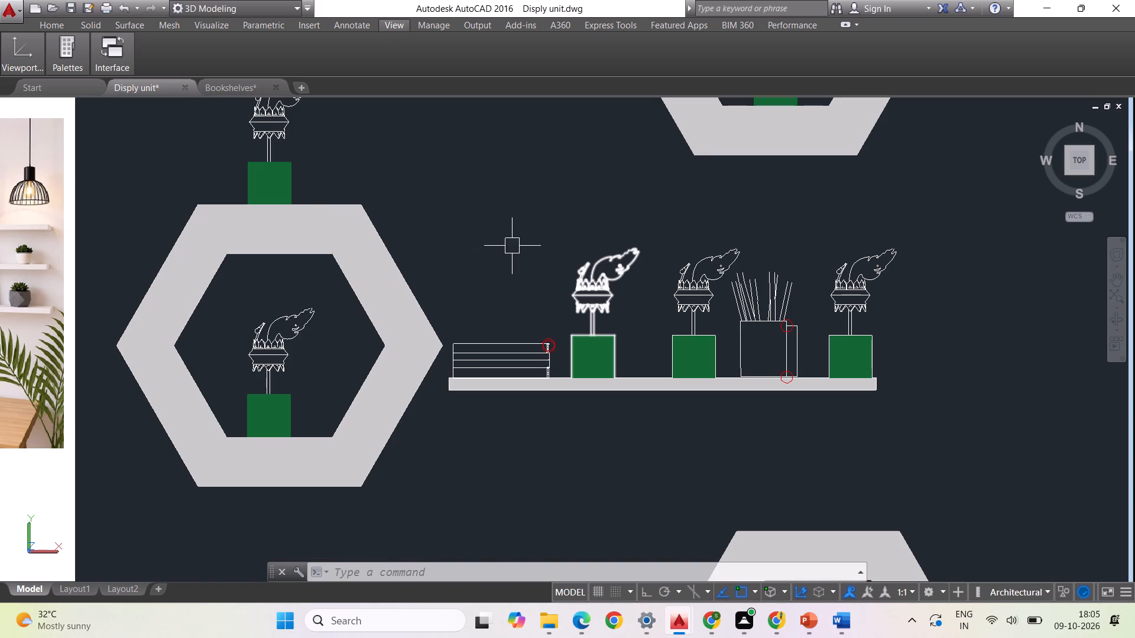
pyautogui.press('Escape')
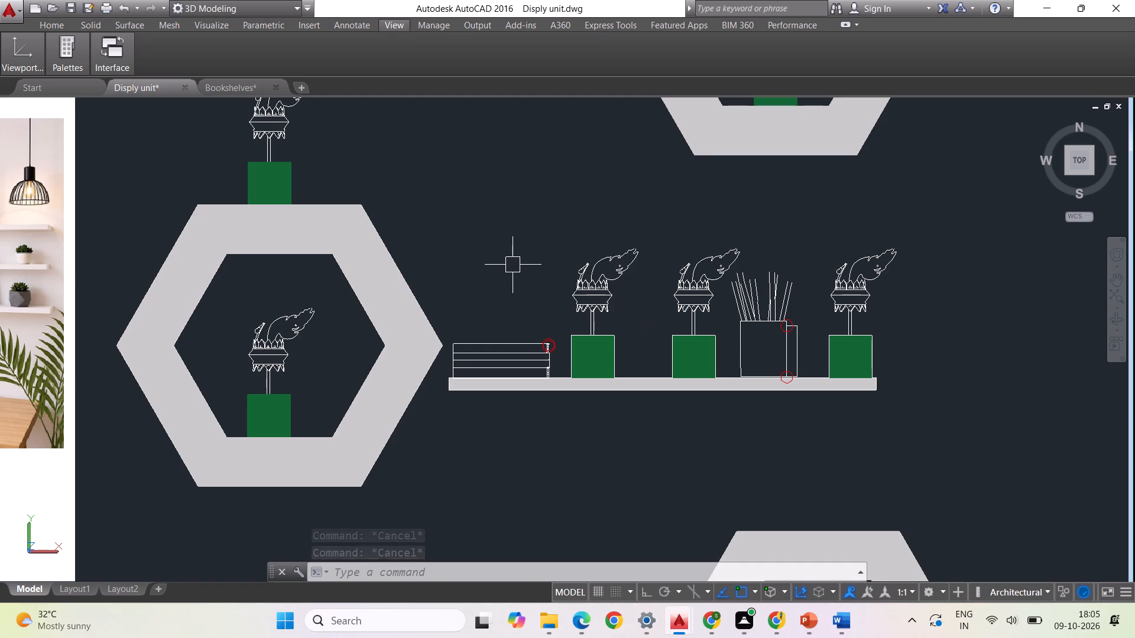
# Fill the top two books of design 1's middle-shelf stack with the orange solid hatch.
pyautogui.write('HATCH')
pyautogui.press('Return')
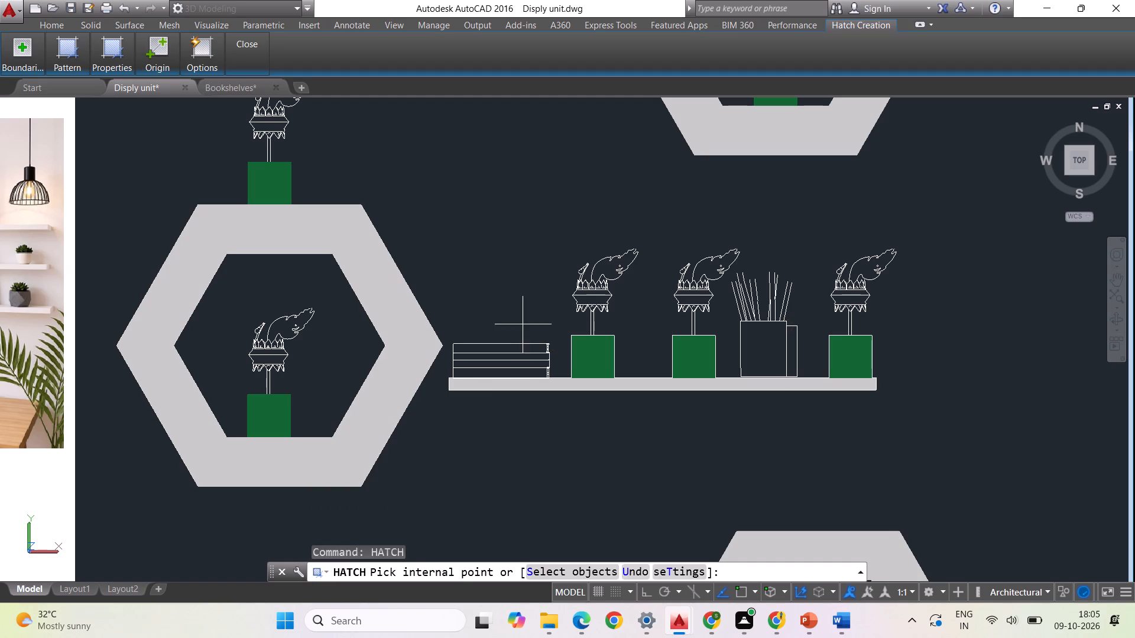
pyautogui.scroll(1, 519, 349)
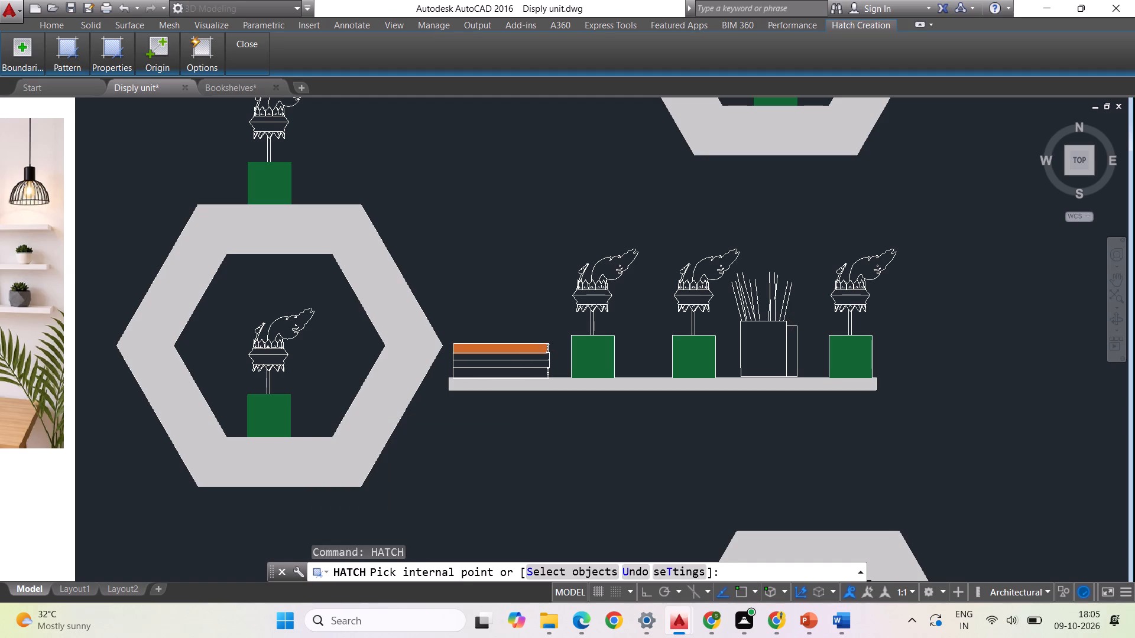
pyautogui.click(519, 349)
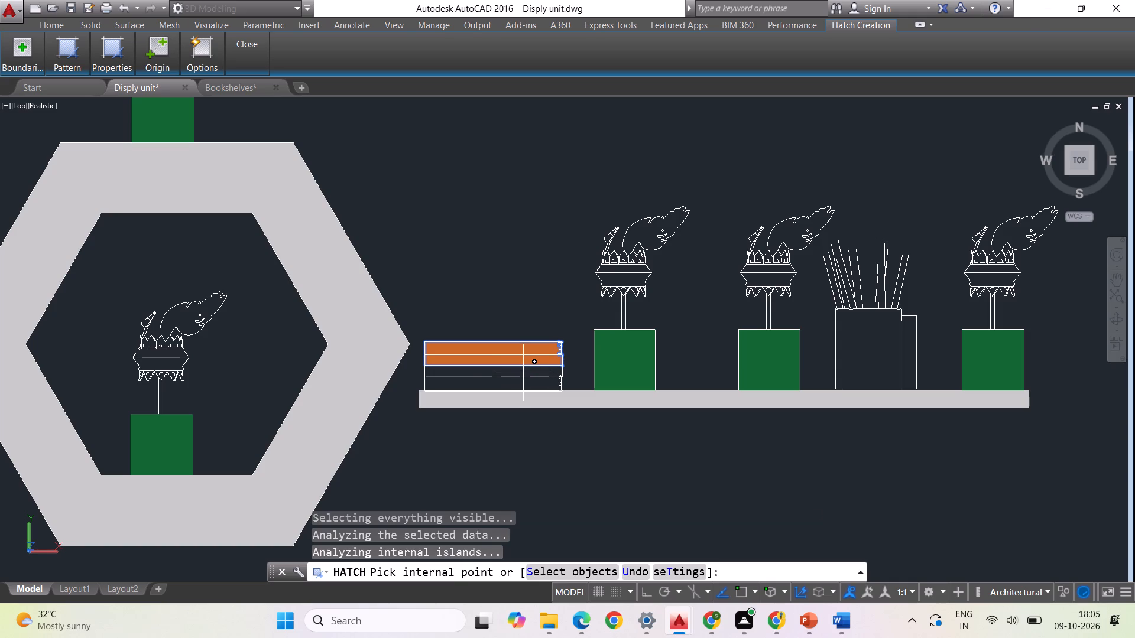
pyautogui.click(524, 372)
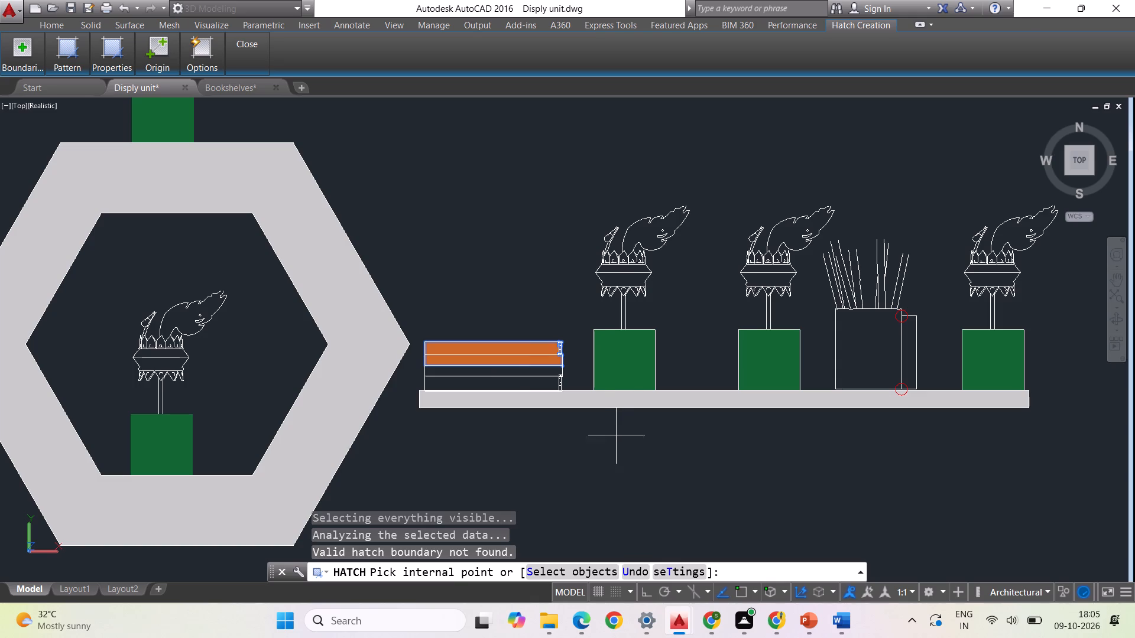
pyautogui.scroll(2, 613, 435)
pyautogui.press('Escape')
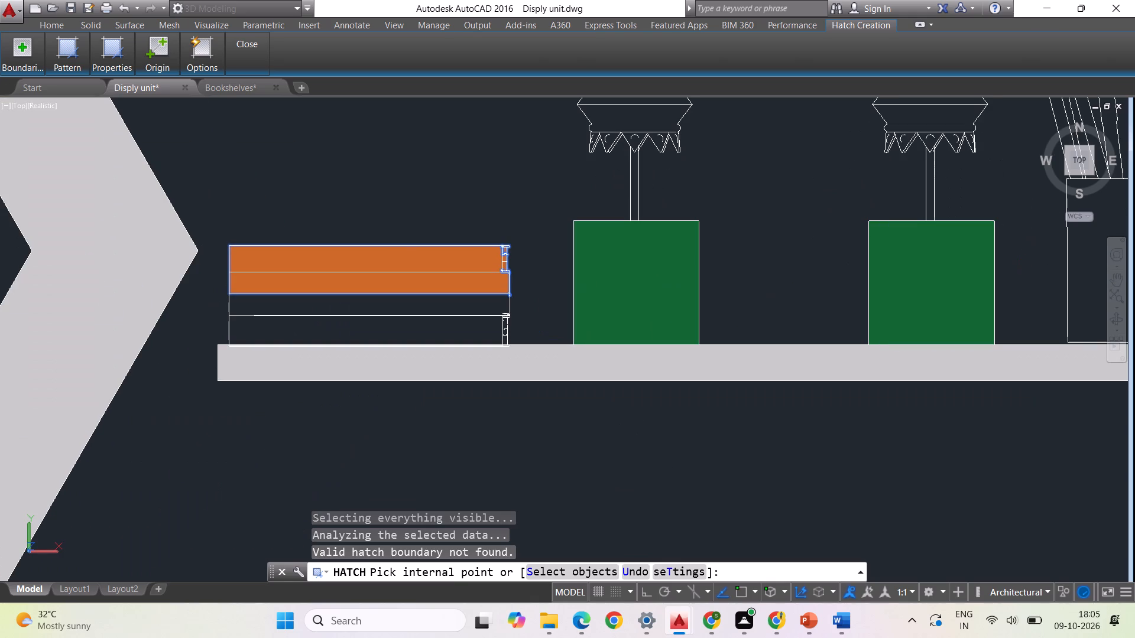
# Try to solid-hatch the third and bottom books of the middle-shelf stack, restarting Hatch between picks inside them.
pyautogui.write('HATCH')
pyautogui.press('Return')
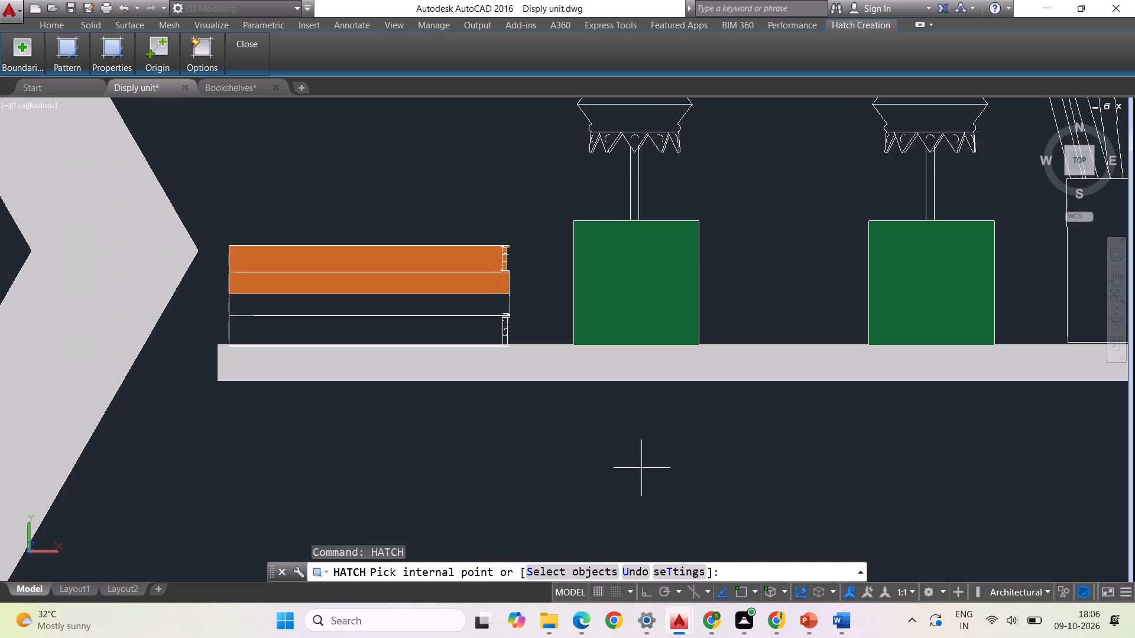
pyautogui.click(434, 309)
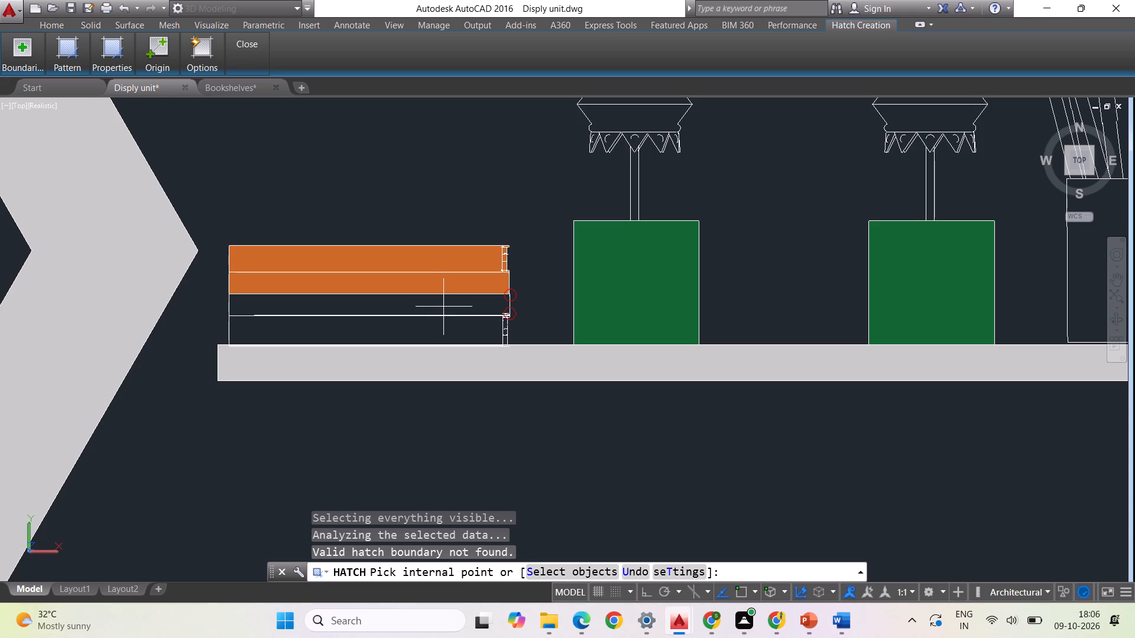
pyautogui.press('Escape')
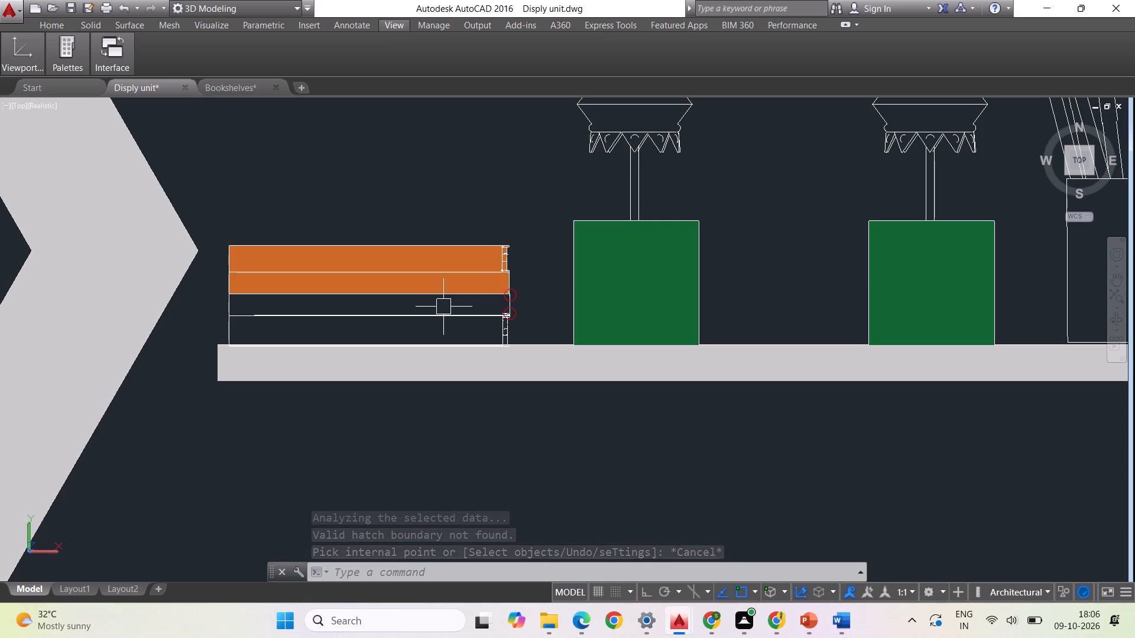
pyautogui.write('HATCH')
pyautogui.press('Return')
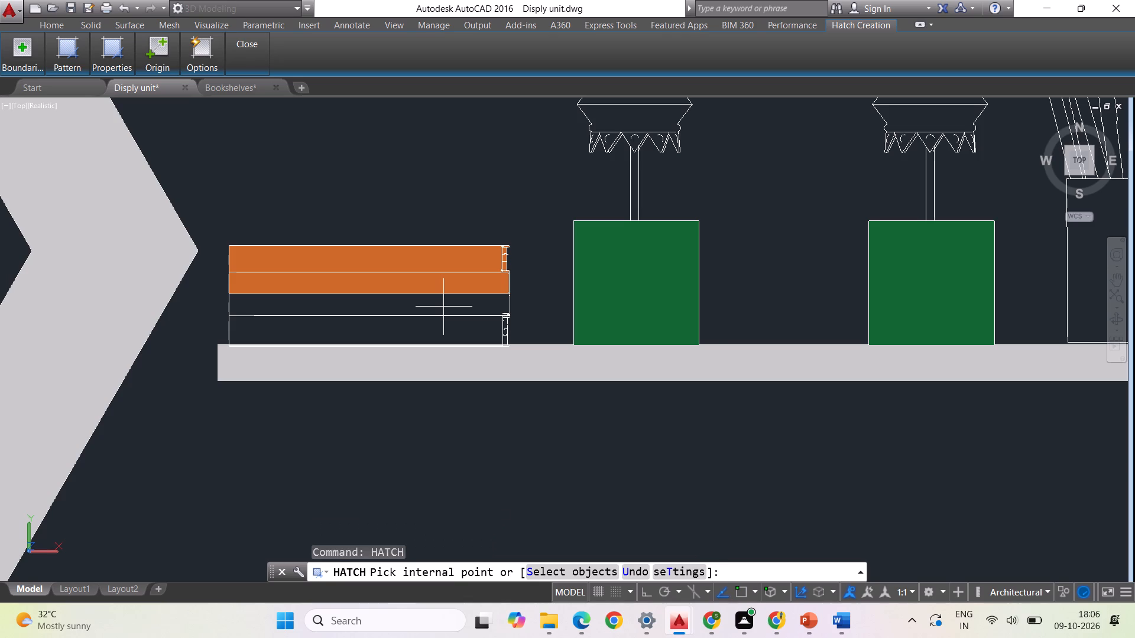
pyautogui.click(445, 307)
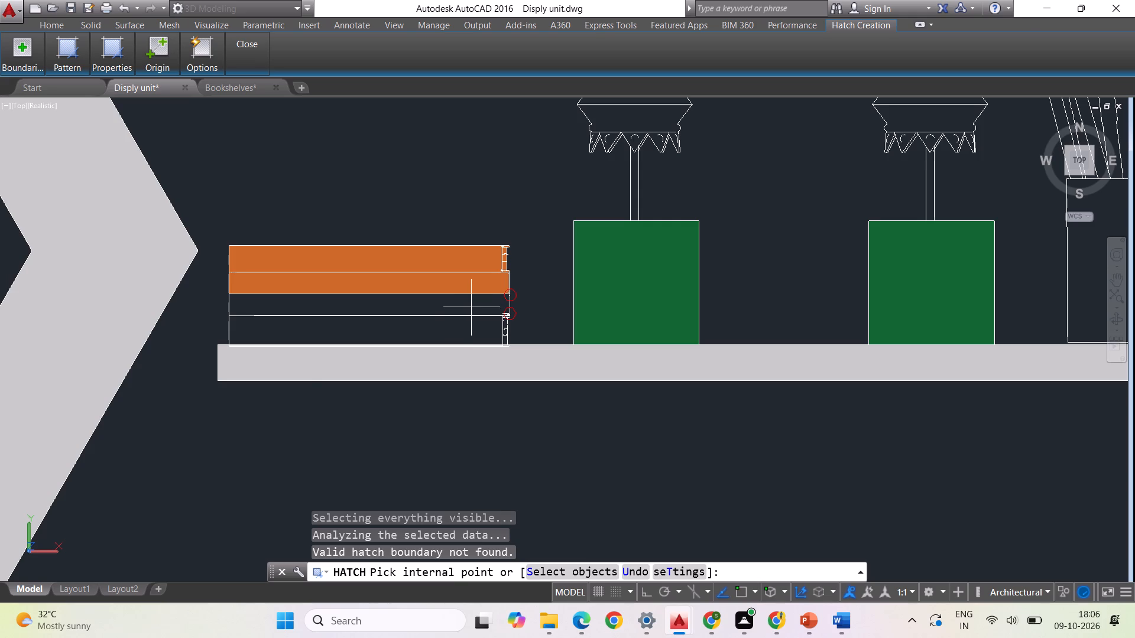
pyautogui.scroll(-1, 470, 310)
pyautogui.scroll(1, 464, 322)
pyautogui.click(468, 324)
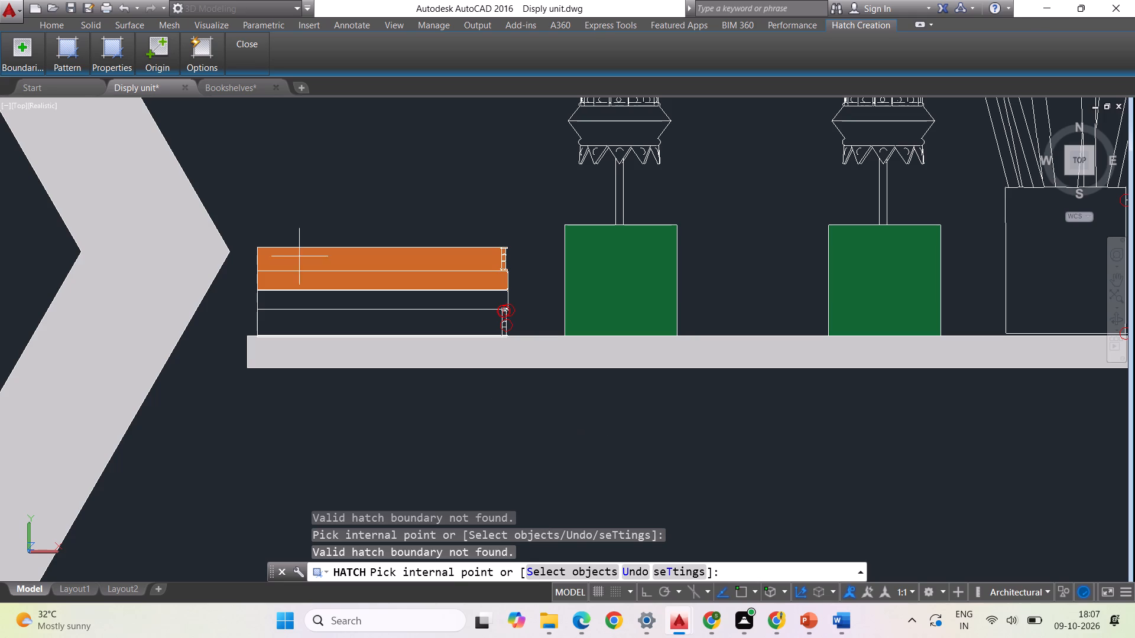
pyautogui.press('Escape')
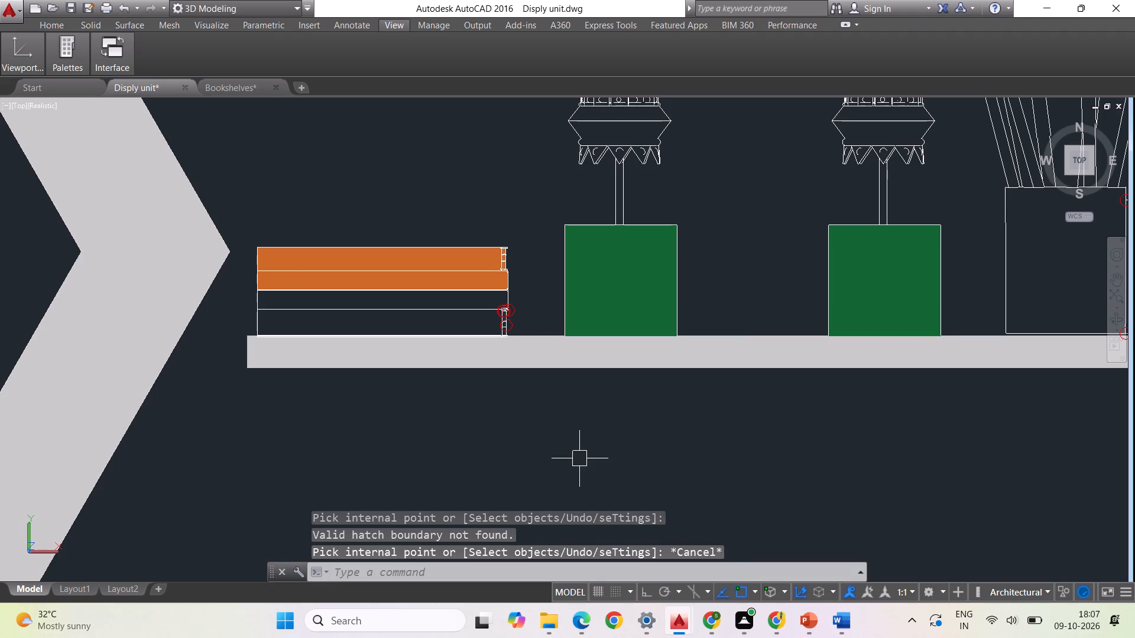
# Fill the third book from the top of the middle-shelf stack with the orange solid hatch.
pyautogui.scroll(-2, 523, 365)
pyautogui.scroll(5, 478, 341)
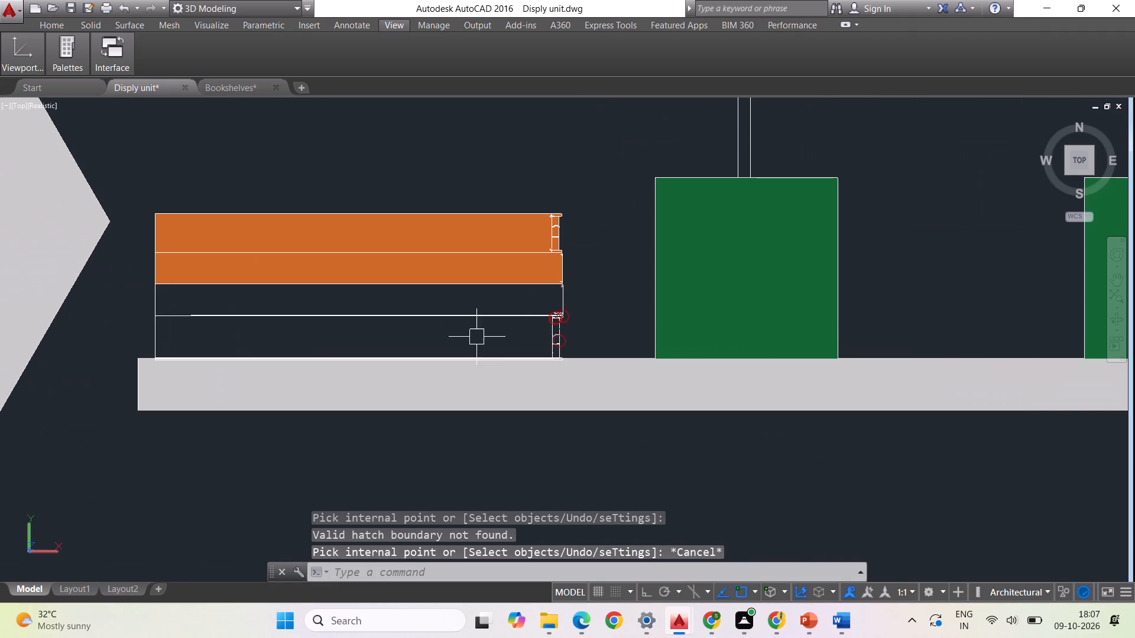
pyautogui.write('HATCH')
pyautogui.press('Return')
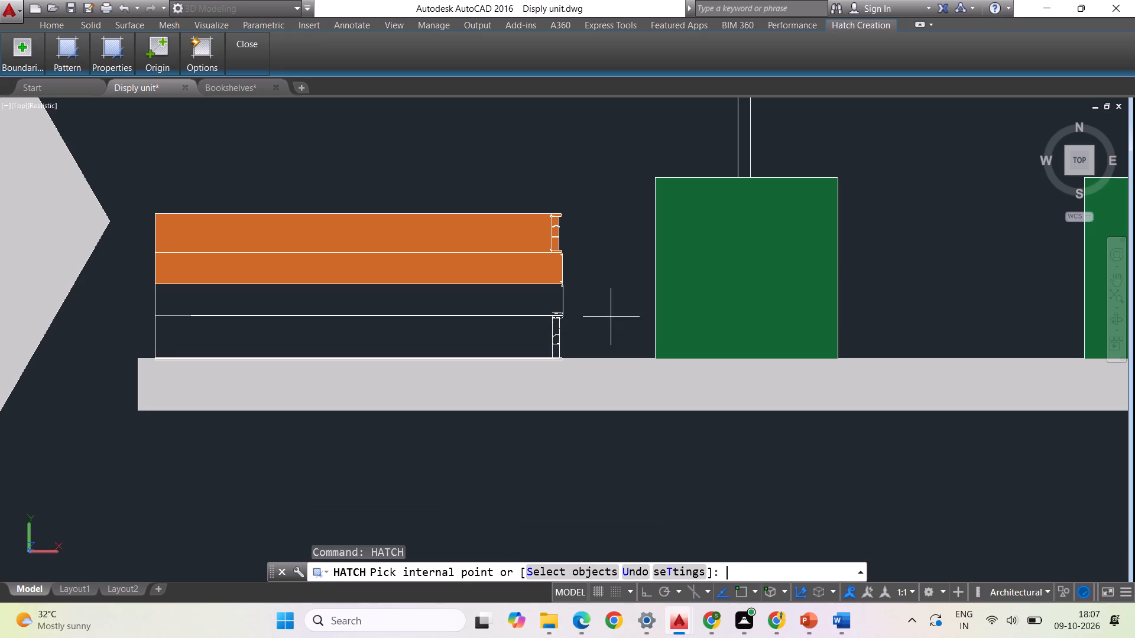
pyautogui.click(537, 308)
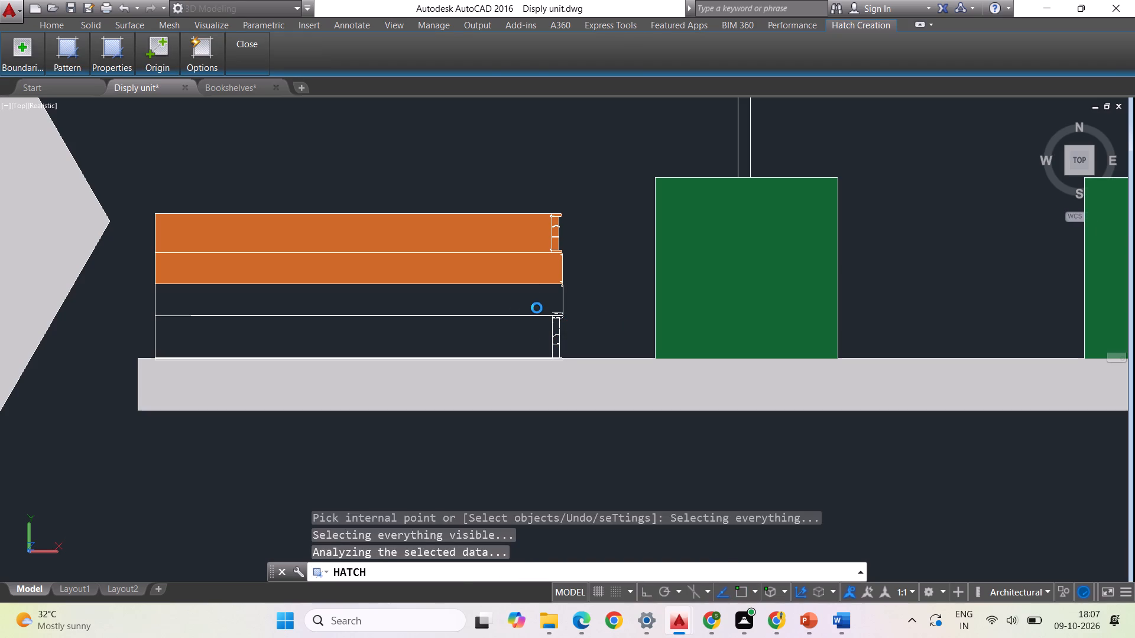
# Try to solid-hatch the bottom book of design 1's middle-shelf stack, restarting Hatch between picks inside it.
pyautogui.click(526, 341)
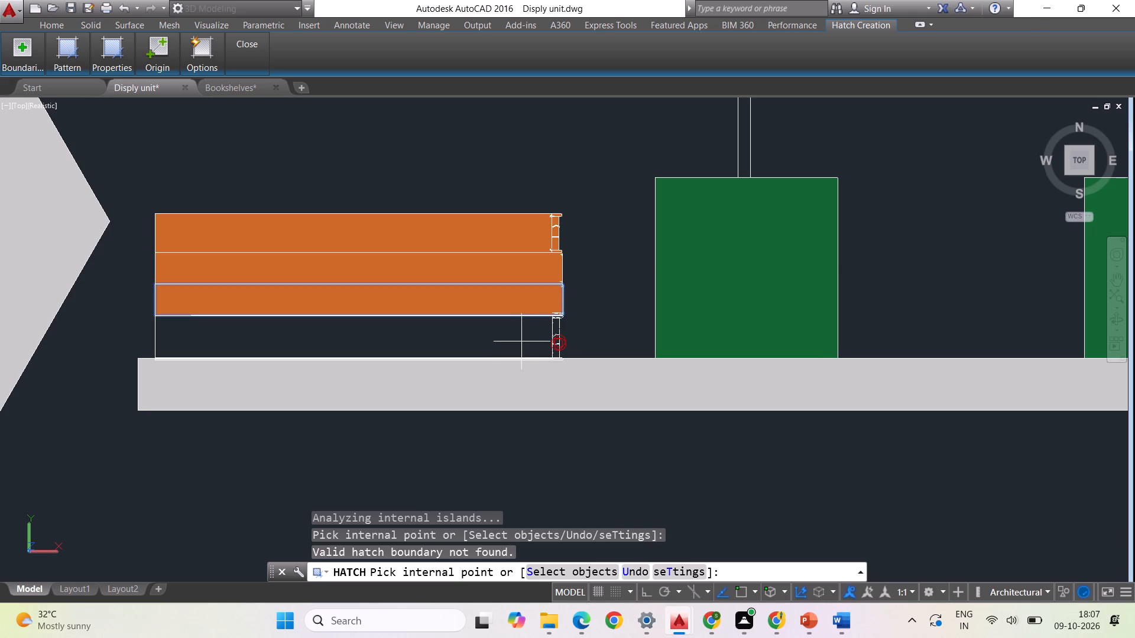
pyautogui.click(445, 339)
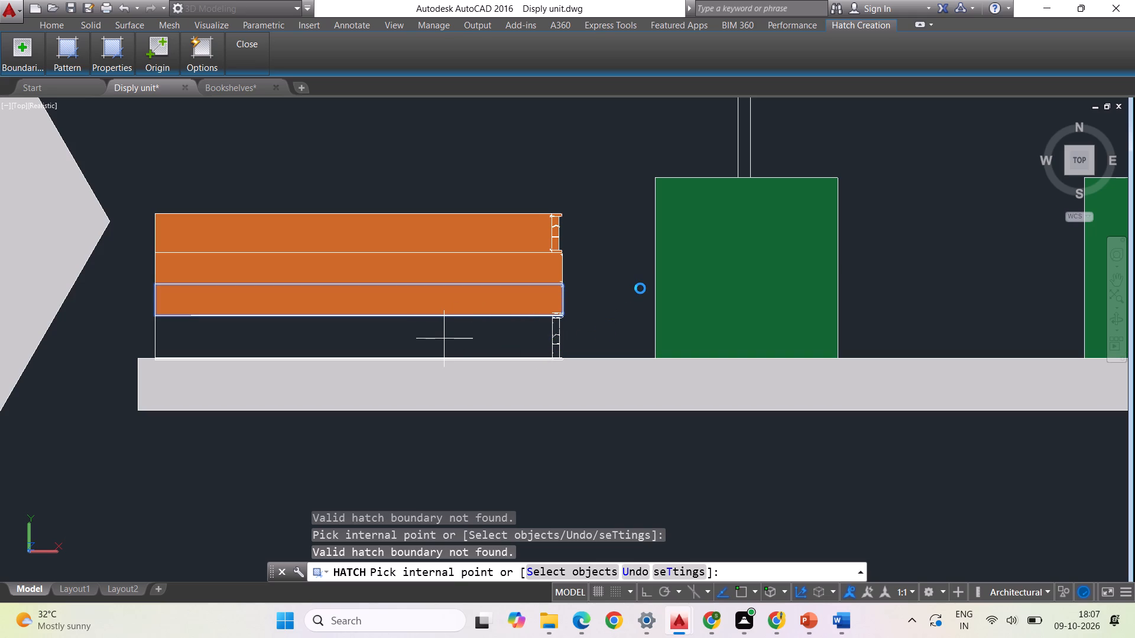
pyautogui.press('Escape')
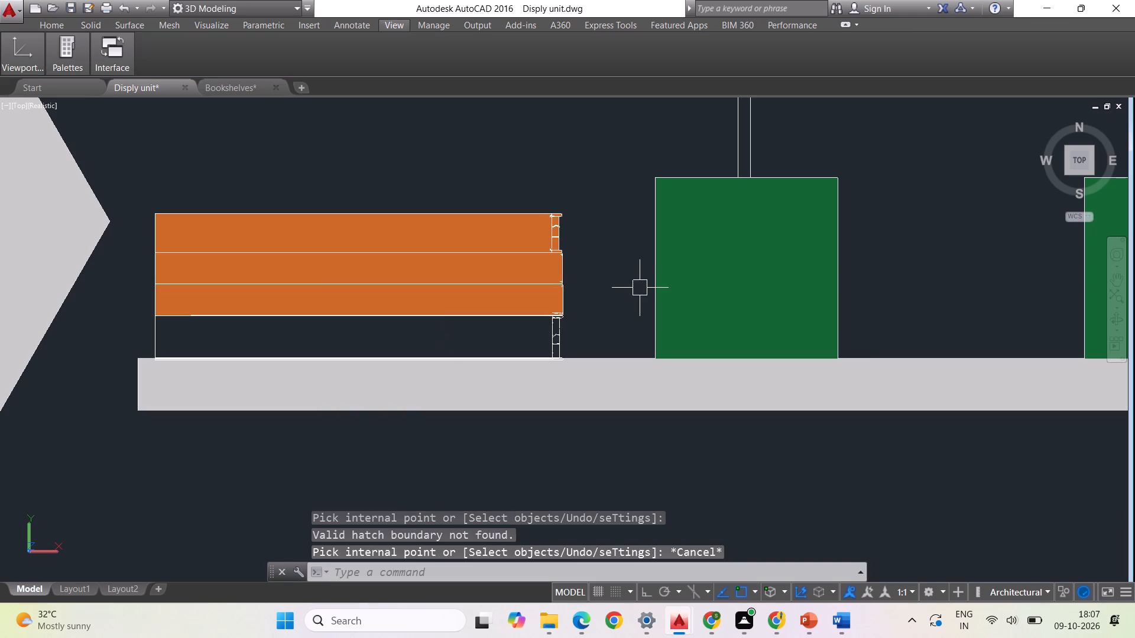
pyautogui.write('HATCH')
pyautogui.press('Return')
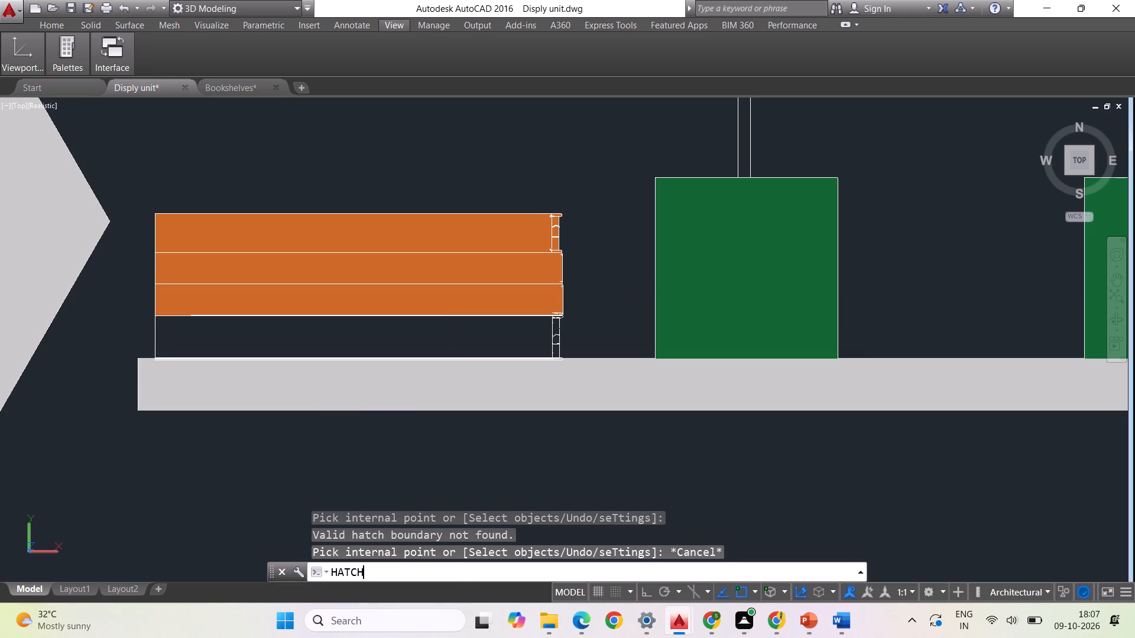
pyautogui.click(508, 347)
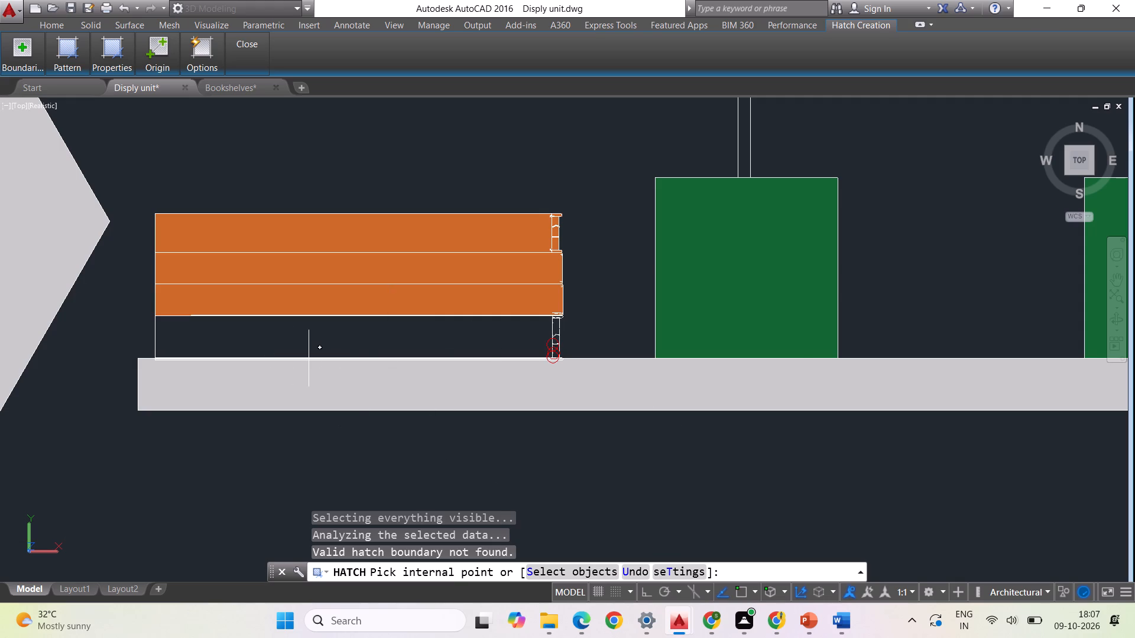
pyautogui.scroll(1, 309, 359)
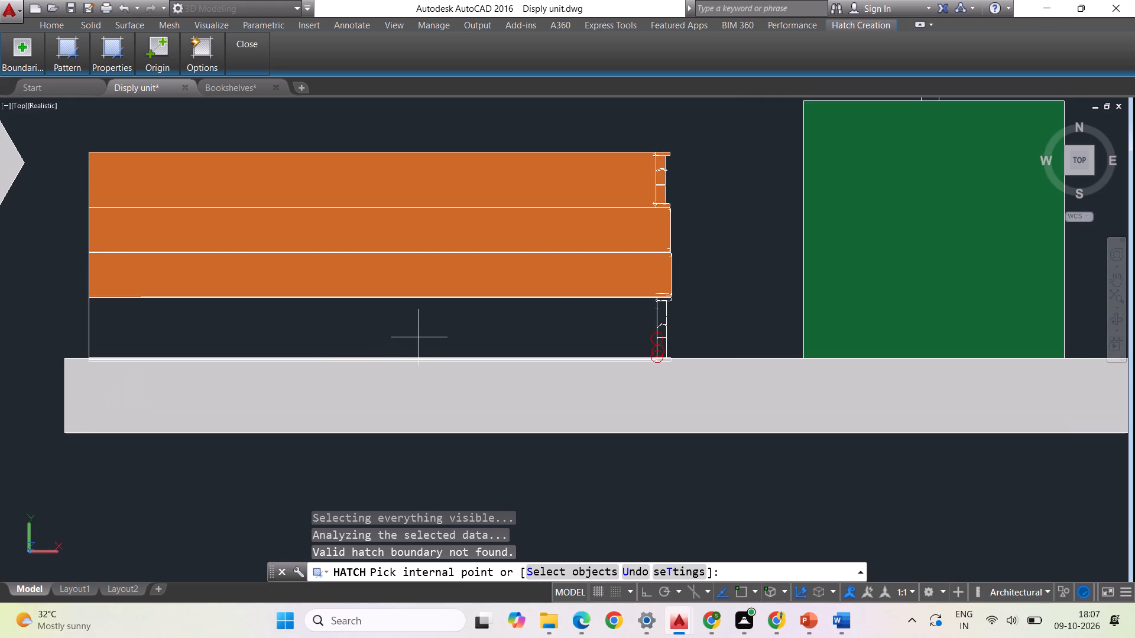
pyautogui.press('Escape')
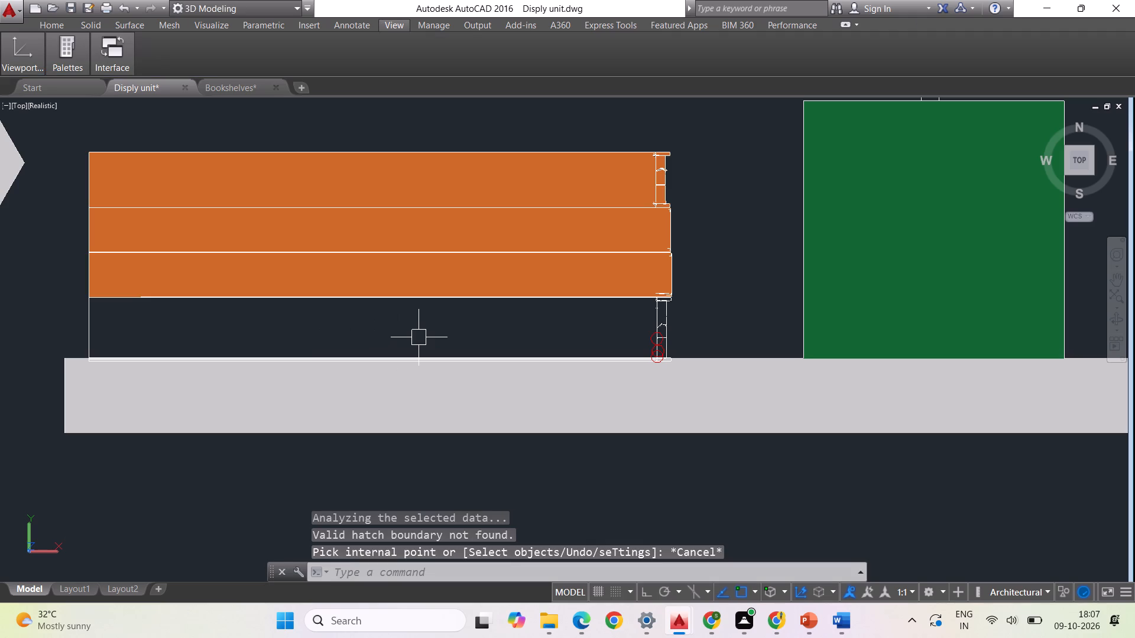
# Fill the bottom book of the middle-shelf stack with the orange solid hatch, and try picking its narrow spine strip too.
pyautogui.write('HATCH')
pyautogui.press('Return')
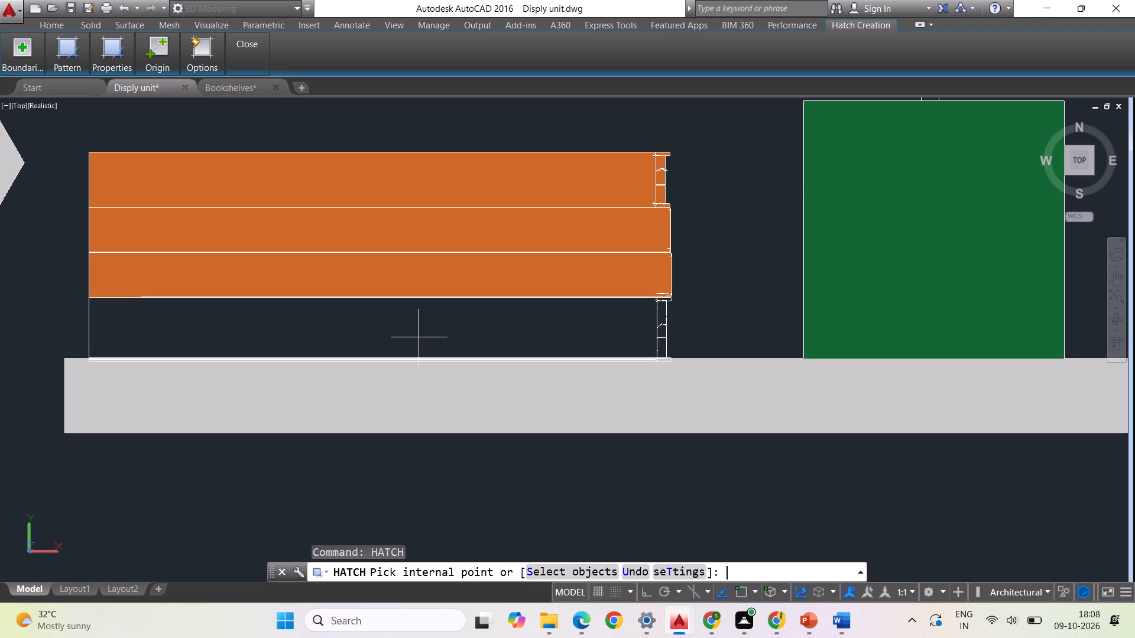
pyautogui.click(400, 333)
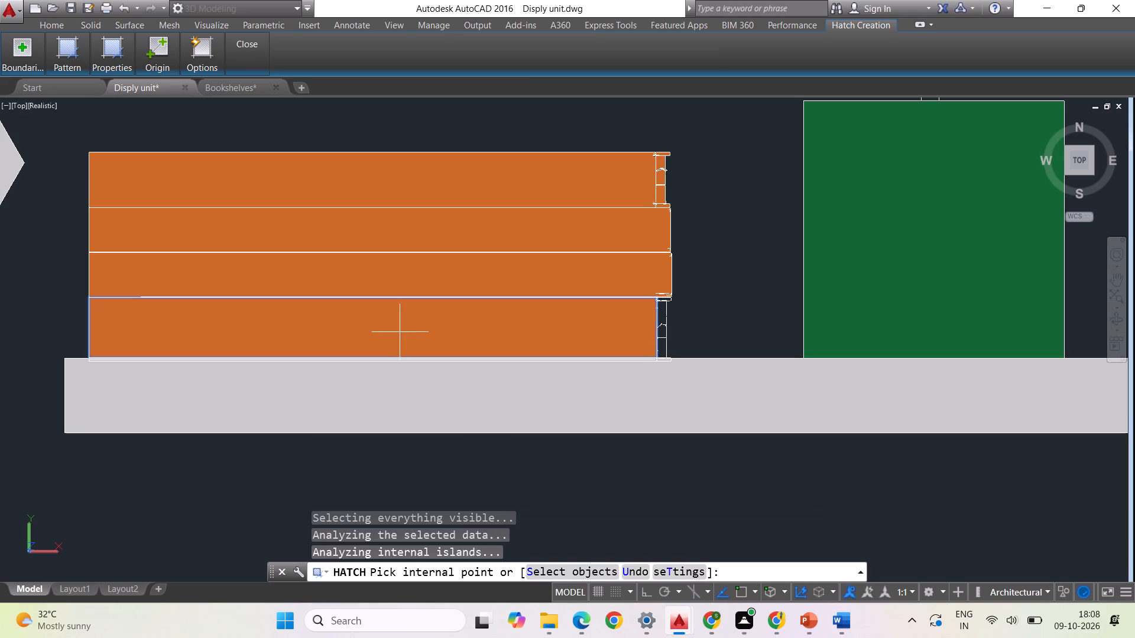
pyautogui.click(661, 315)
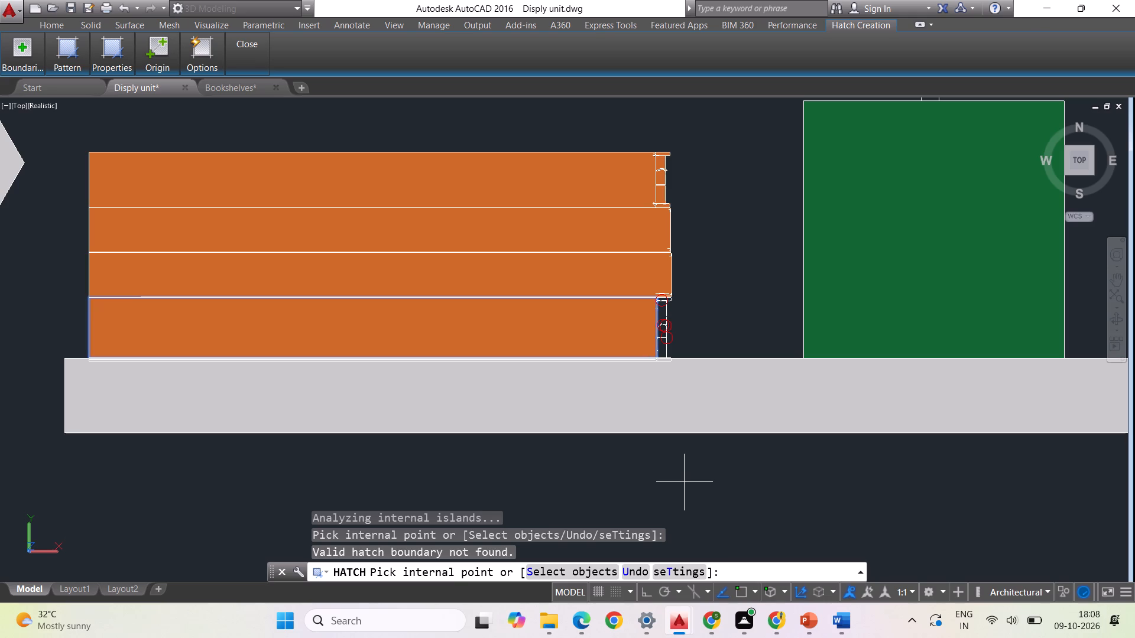
pyautogui.press('Escape')
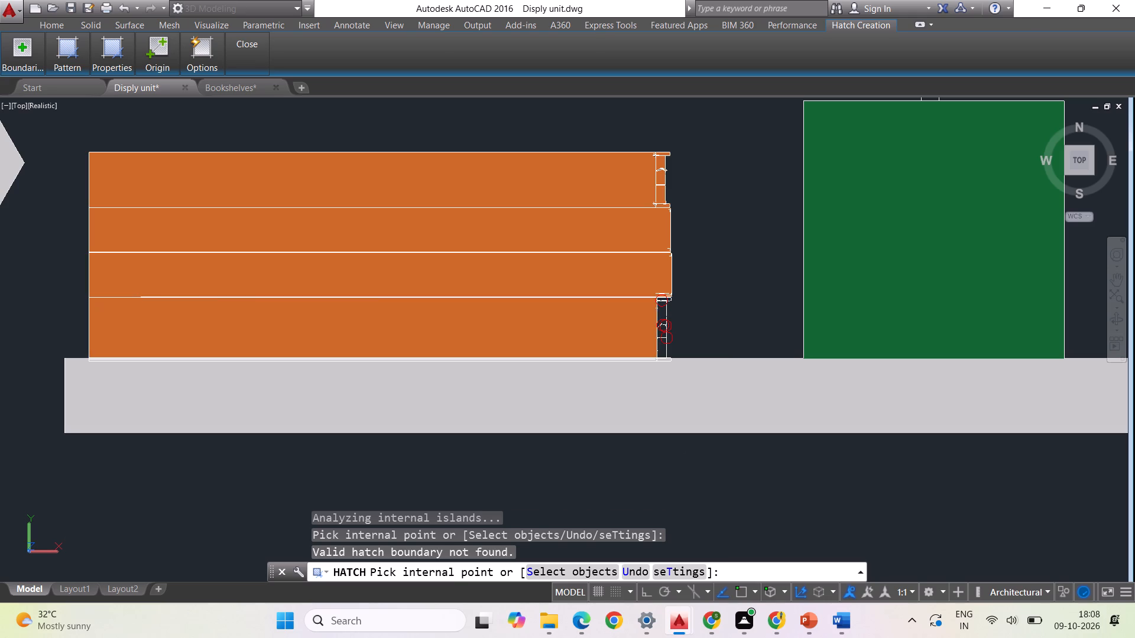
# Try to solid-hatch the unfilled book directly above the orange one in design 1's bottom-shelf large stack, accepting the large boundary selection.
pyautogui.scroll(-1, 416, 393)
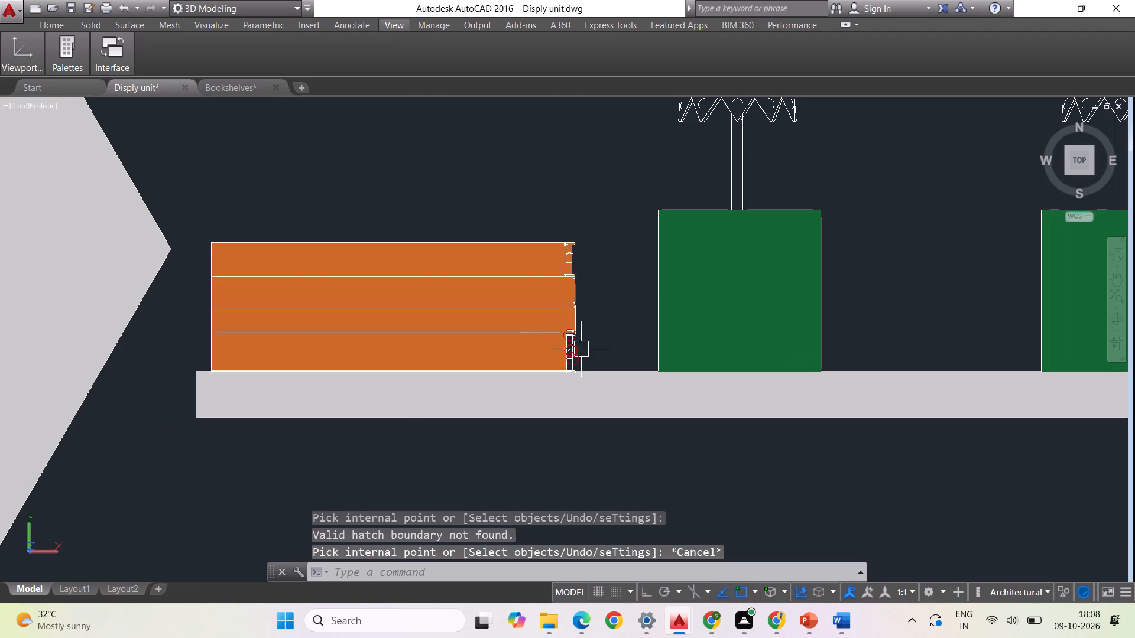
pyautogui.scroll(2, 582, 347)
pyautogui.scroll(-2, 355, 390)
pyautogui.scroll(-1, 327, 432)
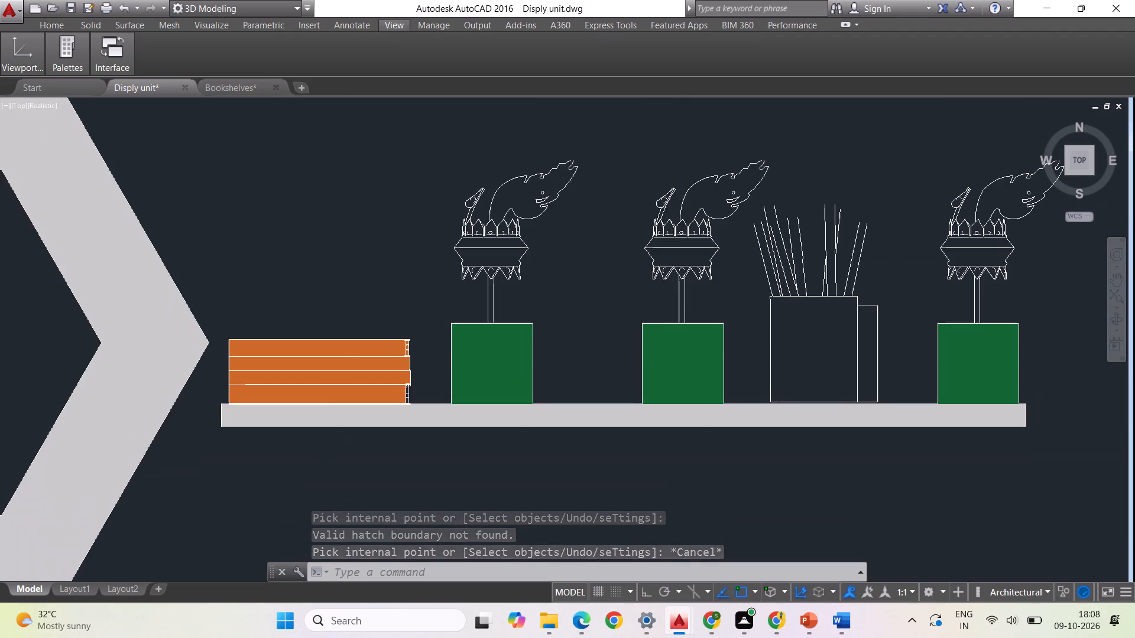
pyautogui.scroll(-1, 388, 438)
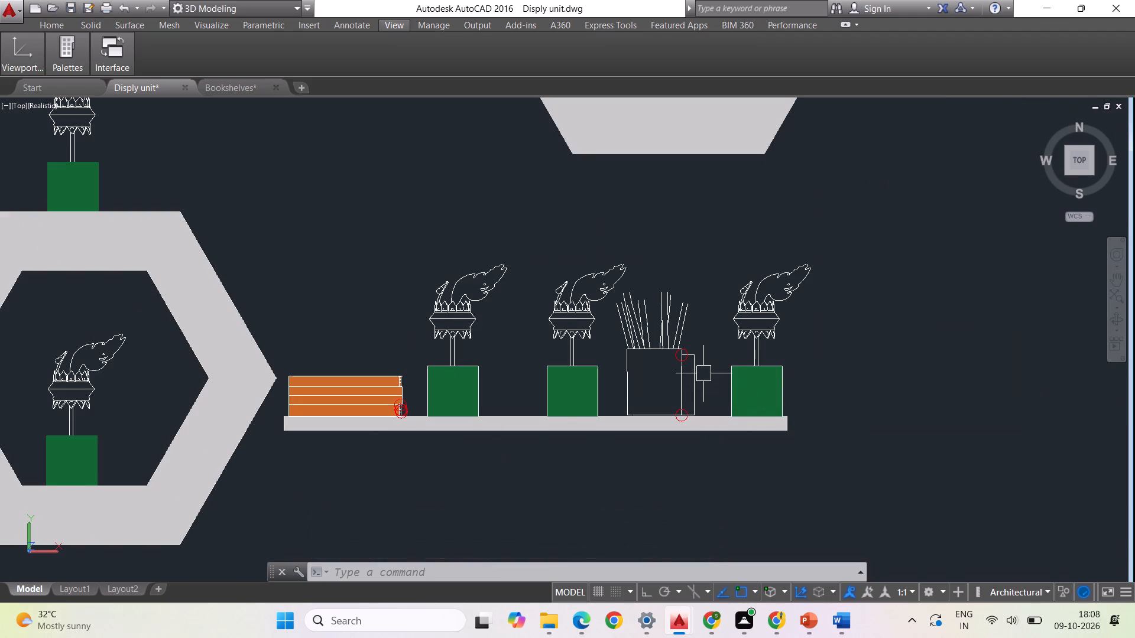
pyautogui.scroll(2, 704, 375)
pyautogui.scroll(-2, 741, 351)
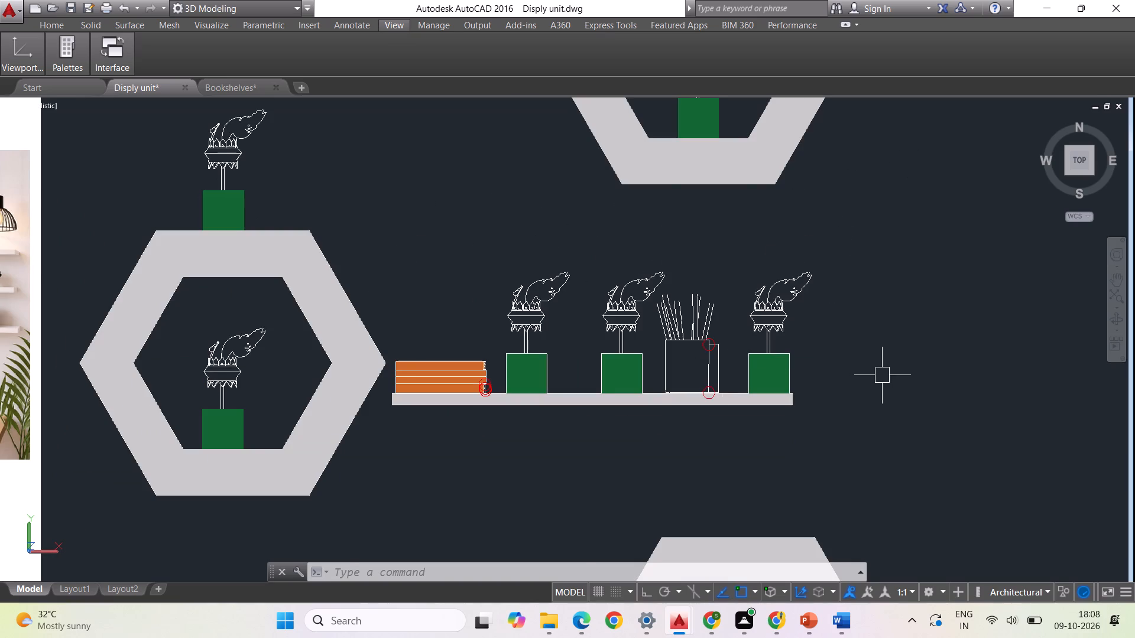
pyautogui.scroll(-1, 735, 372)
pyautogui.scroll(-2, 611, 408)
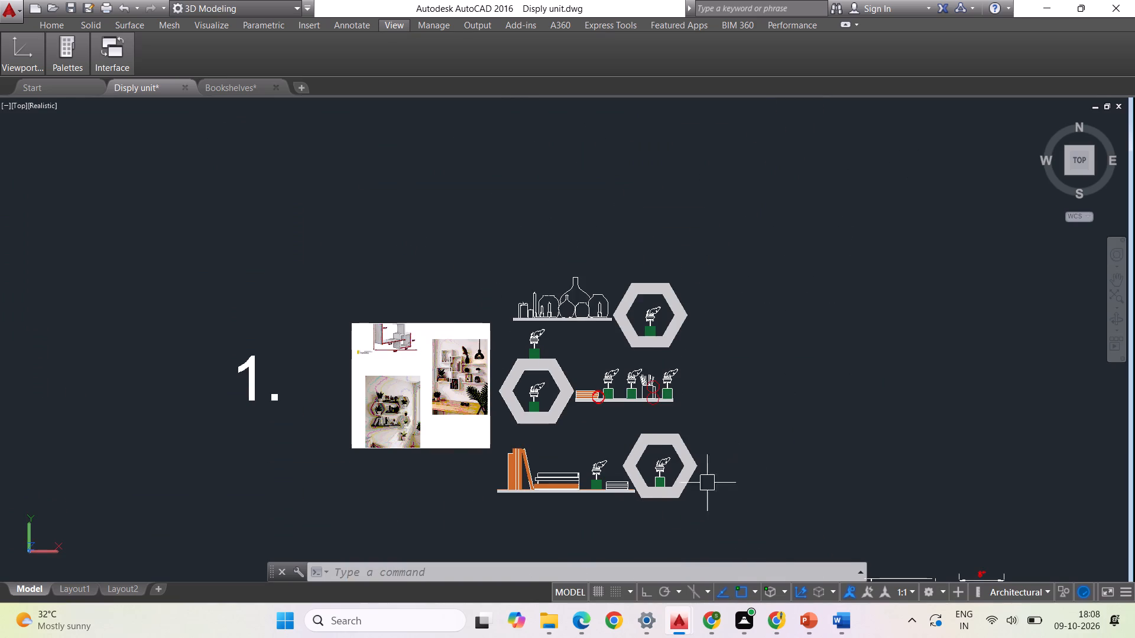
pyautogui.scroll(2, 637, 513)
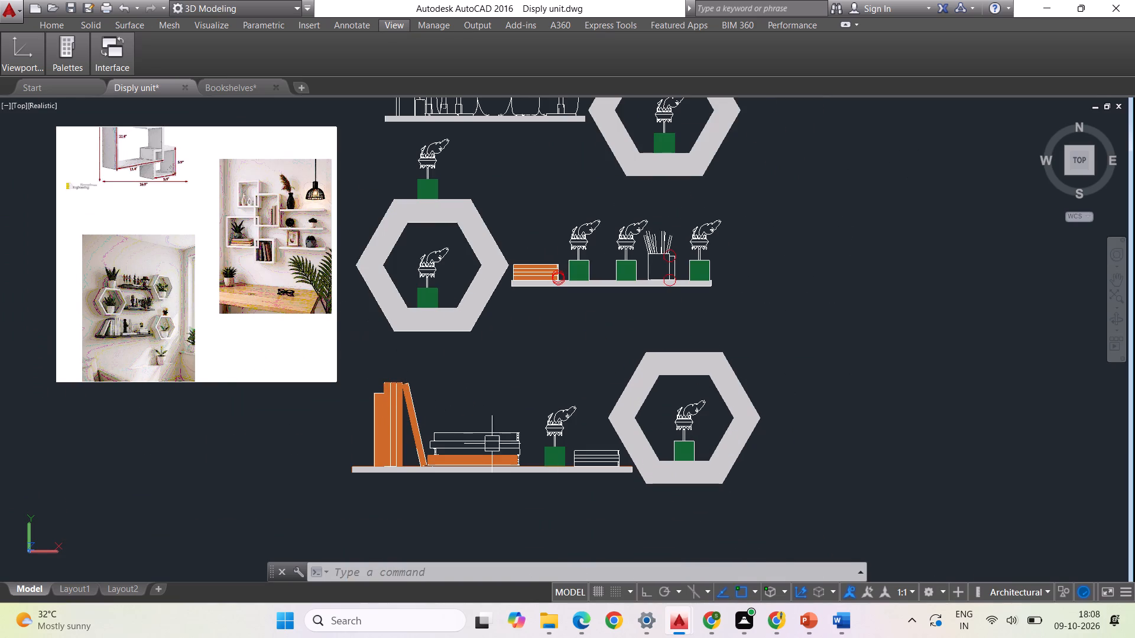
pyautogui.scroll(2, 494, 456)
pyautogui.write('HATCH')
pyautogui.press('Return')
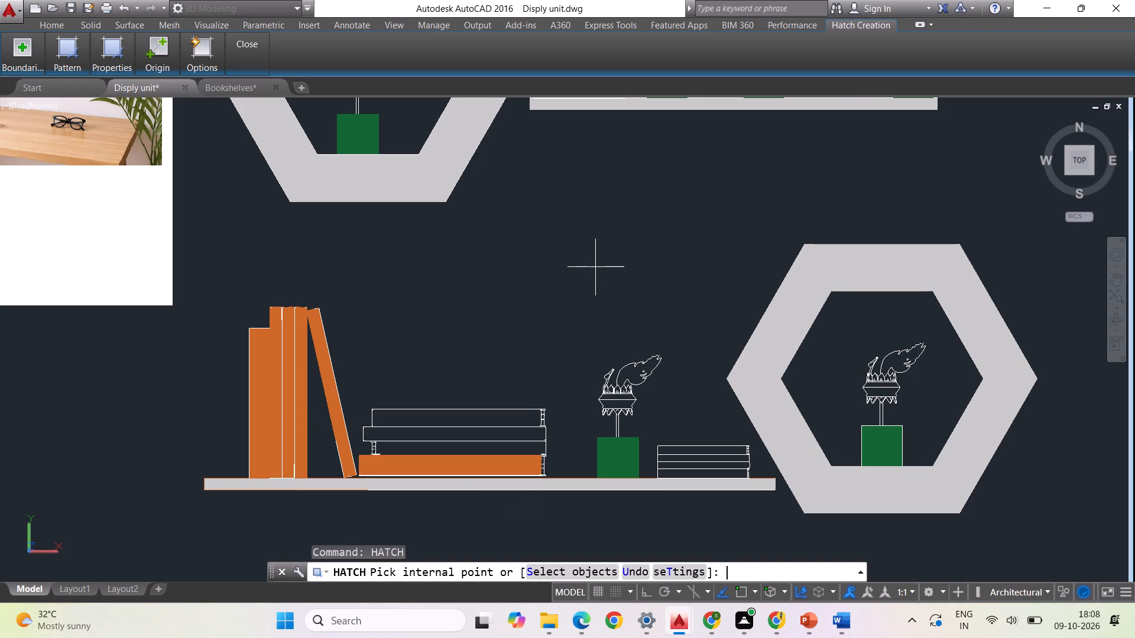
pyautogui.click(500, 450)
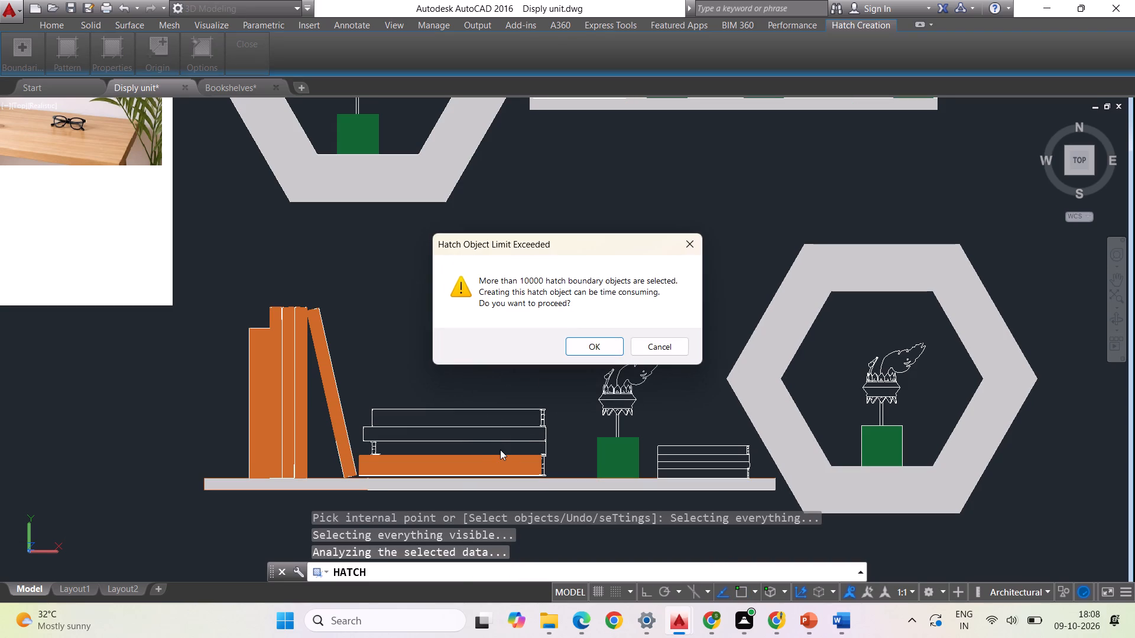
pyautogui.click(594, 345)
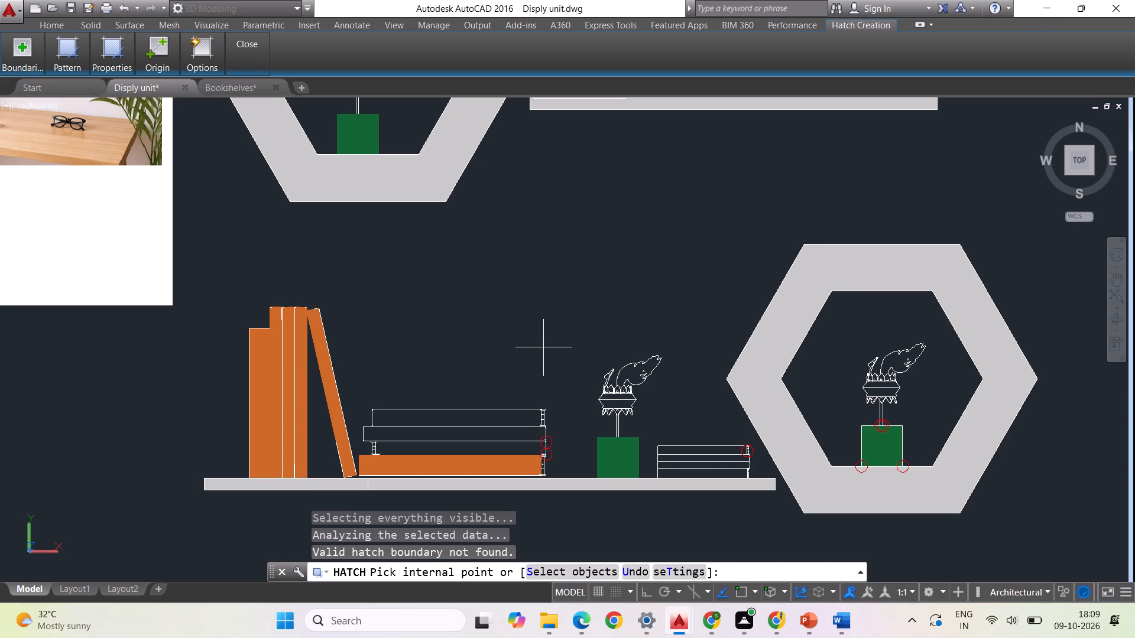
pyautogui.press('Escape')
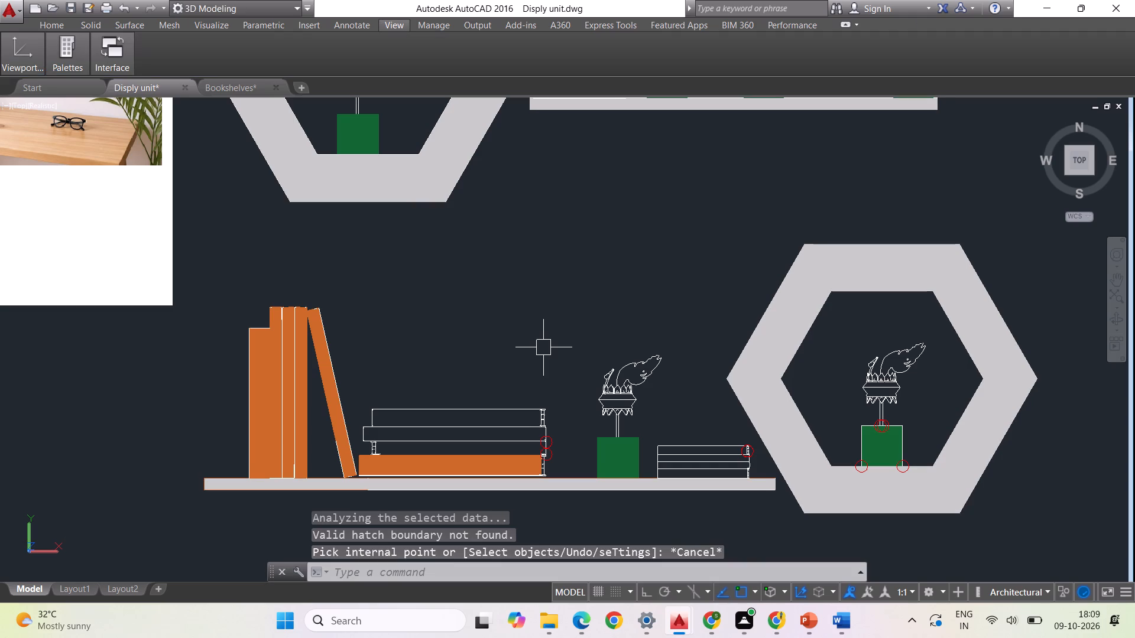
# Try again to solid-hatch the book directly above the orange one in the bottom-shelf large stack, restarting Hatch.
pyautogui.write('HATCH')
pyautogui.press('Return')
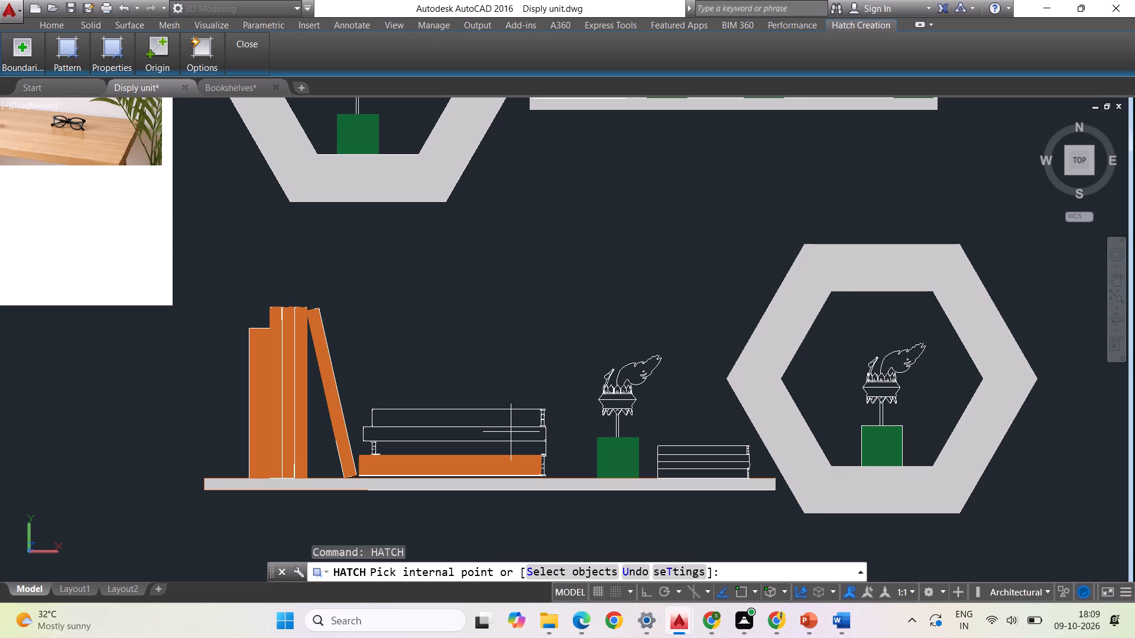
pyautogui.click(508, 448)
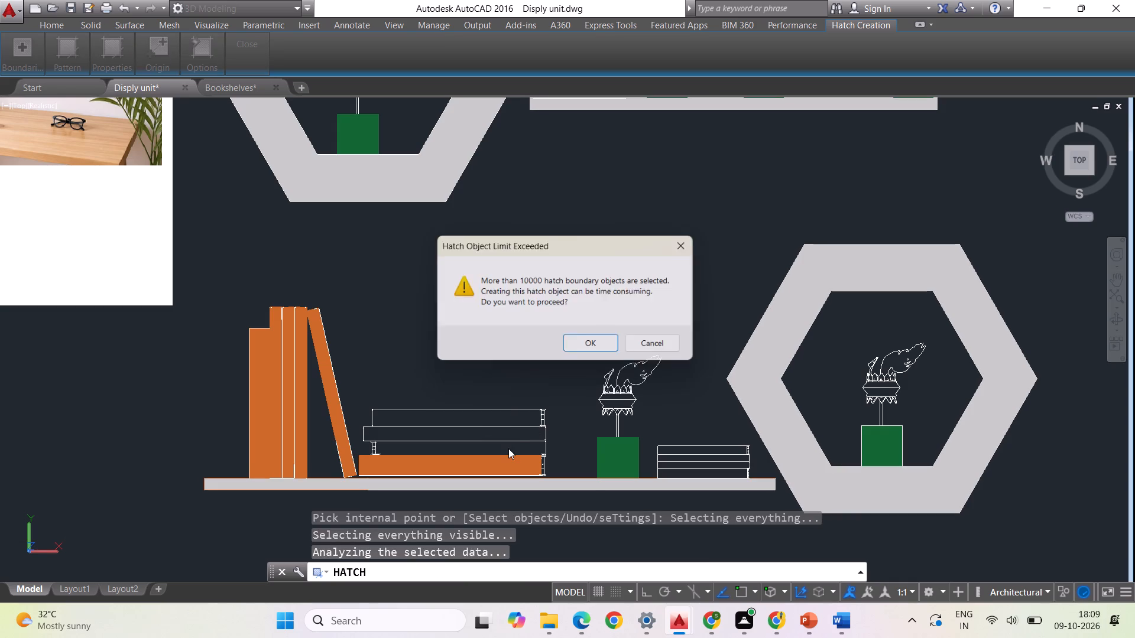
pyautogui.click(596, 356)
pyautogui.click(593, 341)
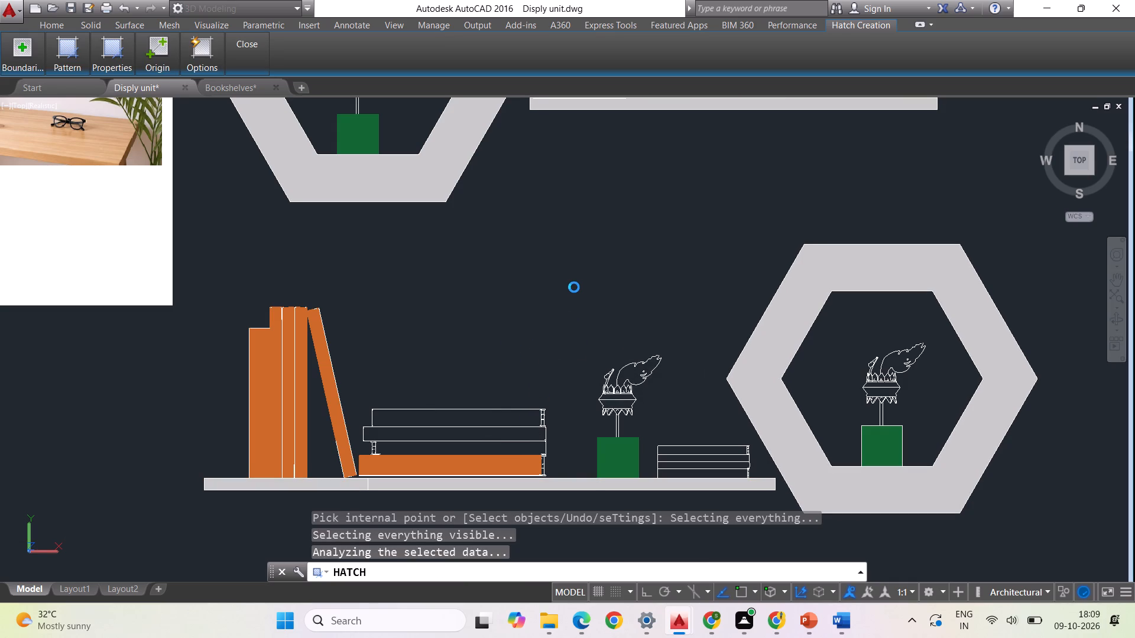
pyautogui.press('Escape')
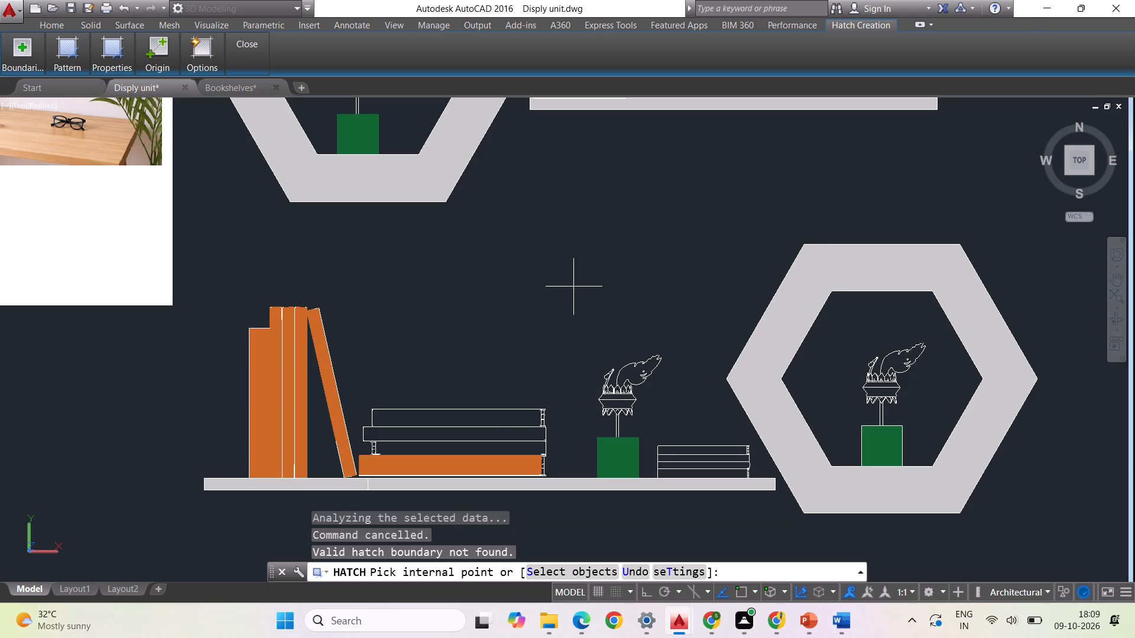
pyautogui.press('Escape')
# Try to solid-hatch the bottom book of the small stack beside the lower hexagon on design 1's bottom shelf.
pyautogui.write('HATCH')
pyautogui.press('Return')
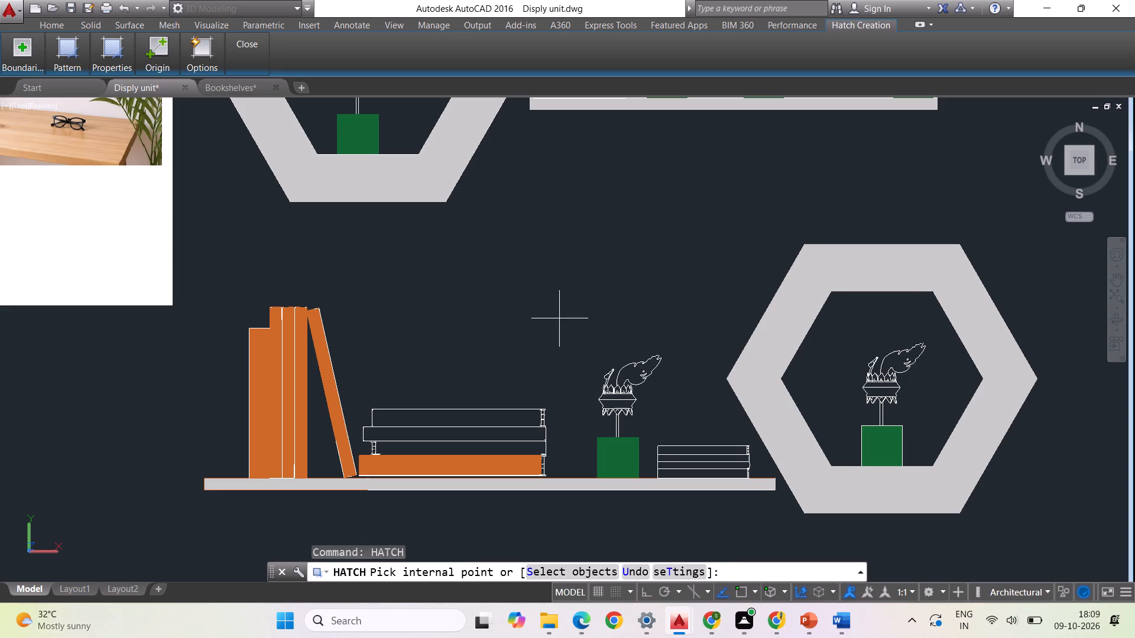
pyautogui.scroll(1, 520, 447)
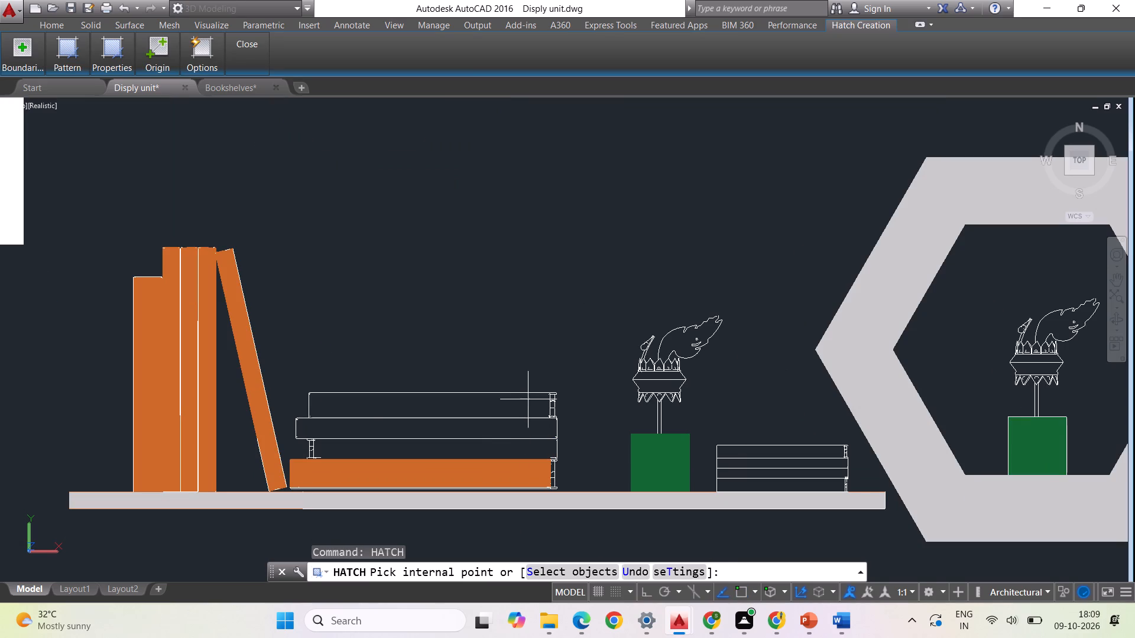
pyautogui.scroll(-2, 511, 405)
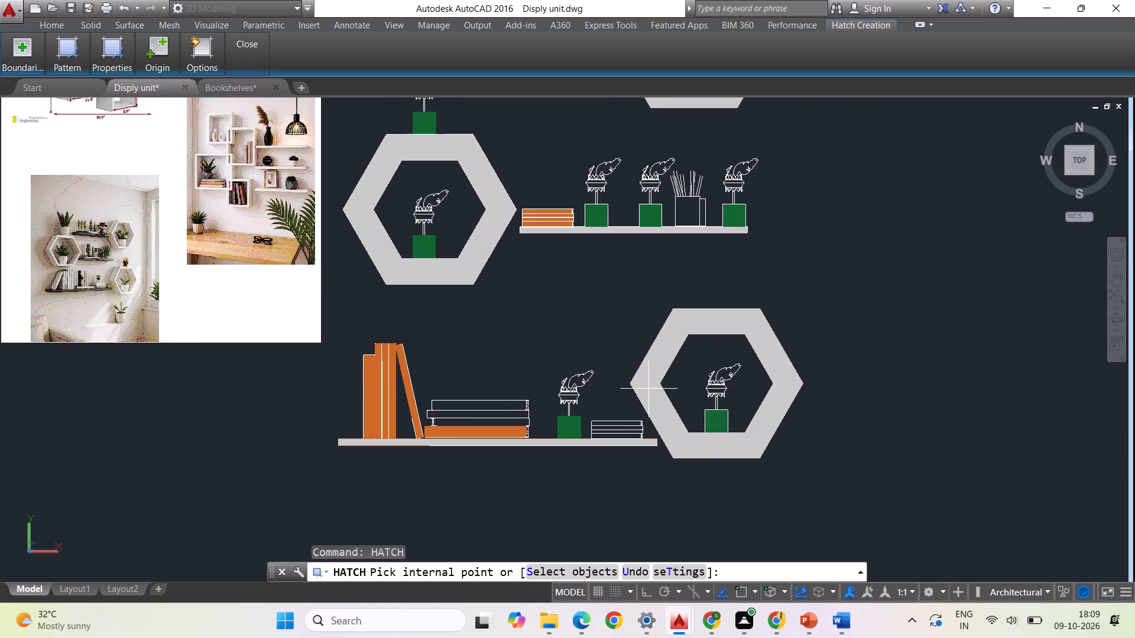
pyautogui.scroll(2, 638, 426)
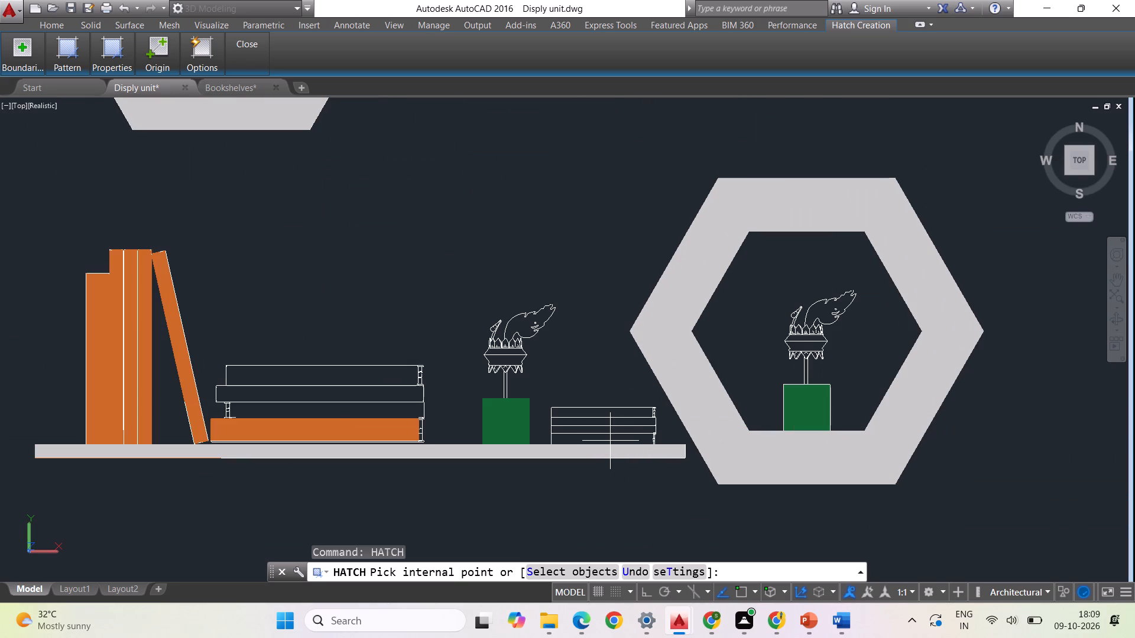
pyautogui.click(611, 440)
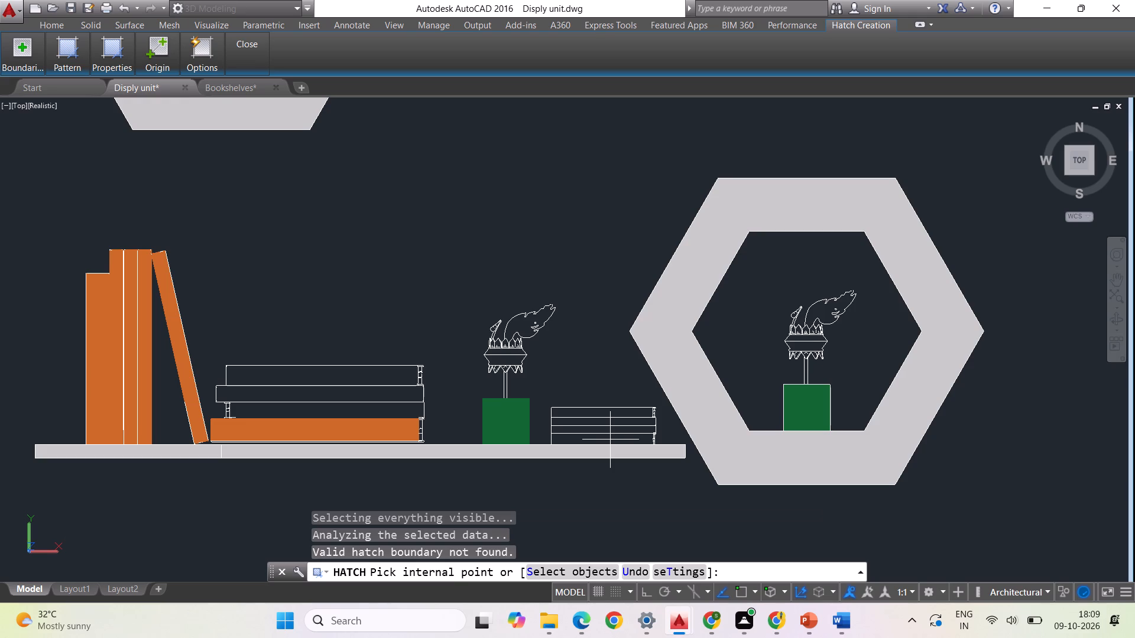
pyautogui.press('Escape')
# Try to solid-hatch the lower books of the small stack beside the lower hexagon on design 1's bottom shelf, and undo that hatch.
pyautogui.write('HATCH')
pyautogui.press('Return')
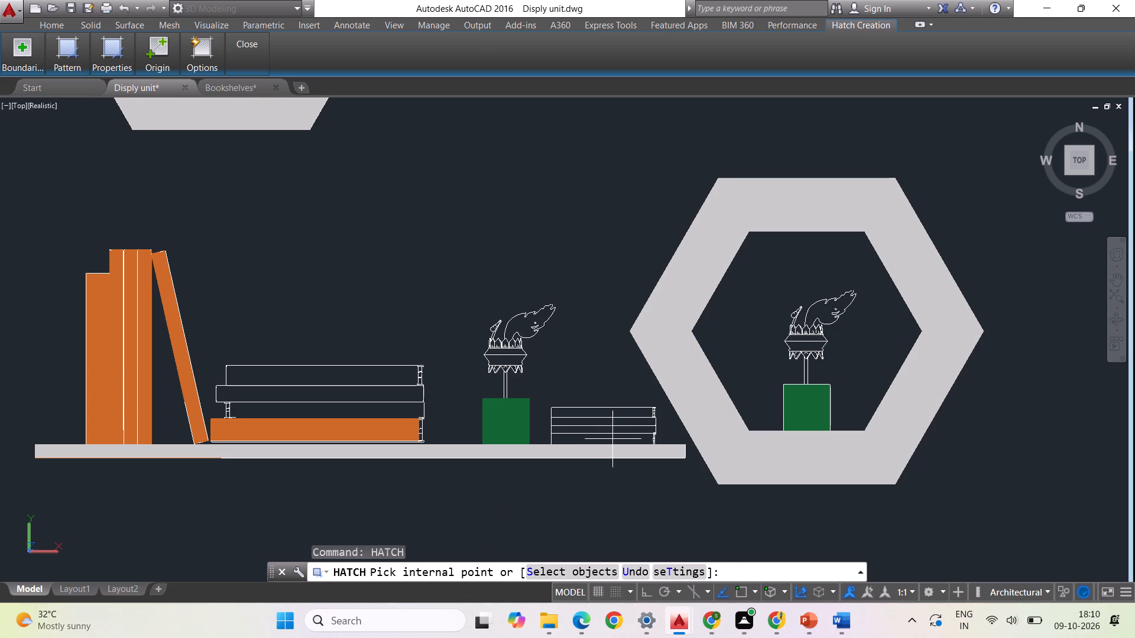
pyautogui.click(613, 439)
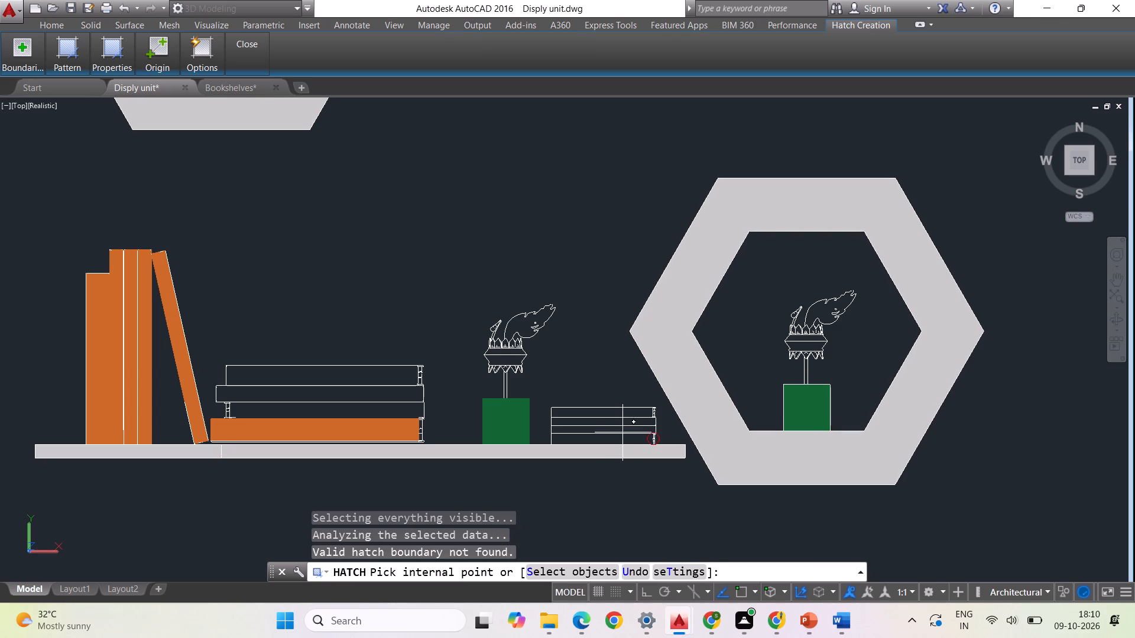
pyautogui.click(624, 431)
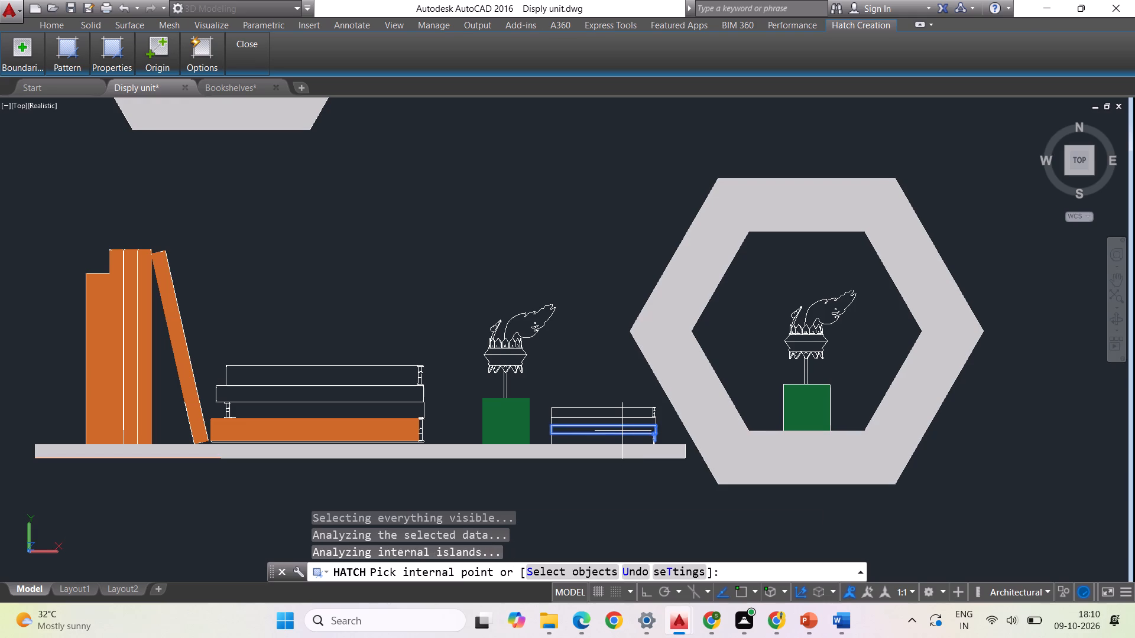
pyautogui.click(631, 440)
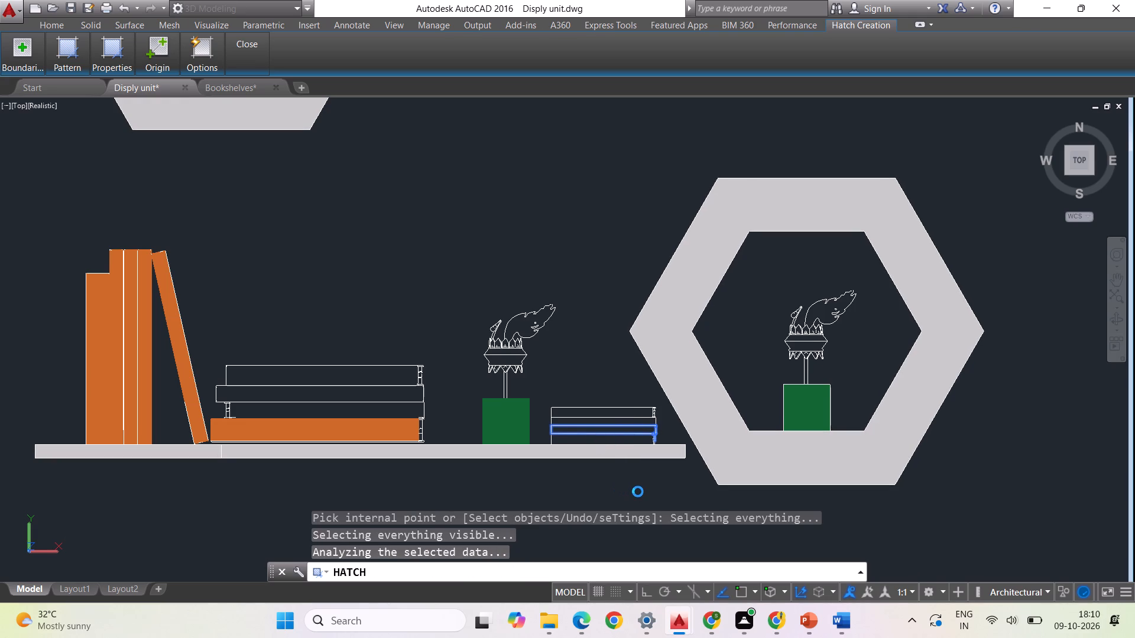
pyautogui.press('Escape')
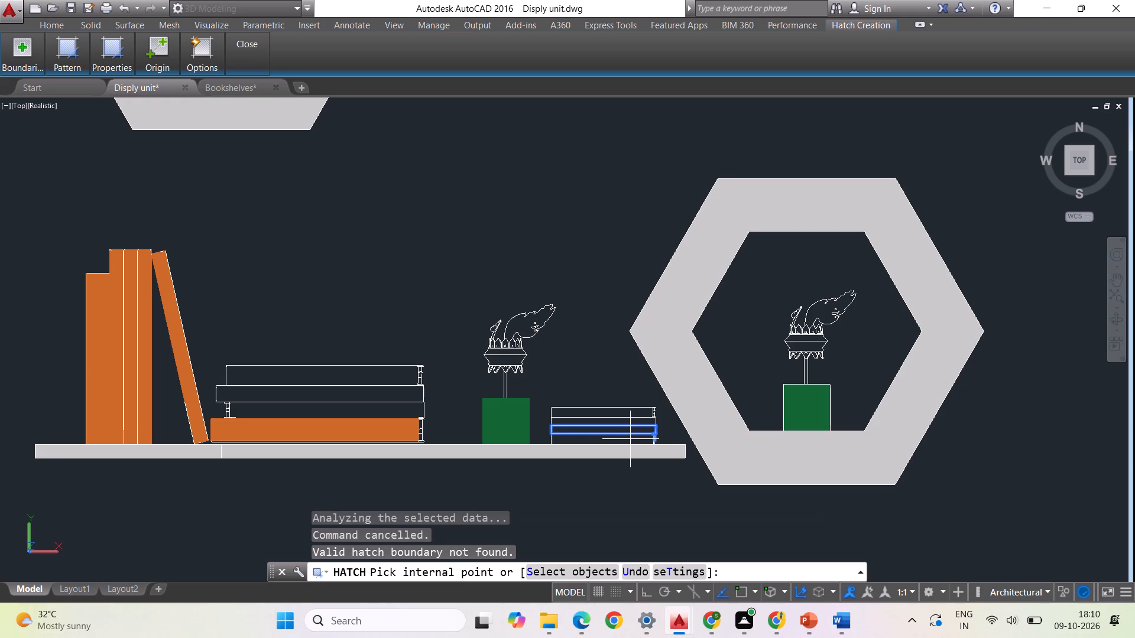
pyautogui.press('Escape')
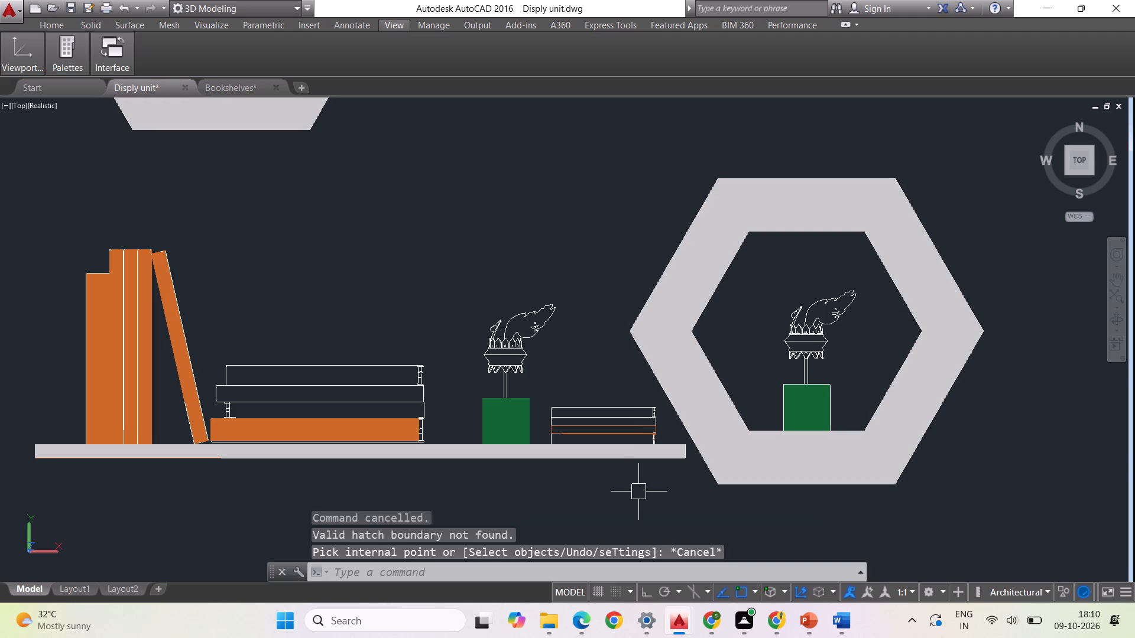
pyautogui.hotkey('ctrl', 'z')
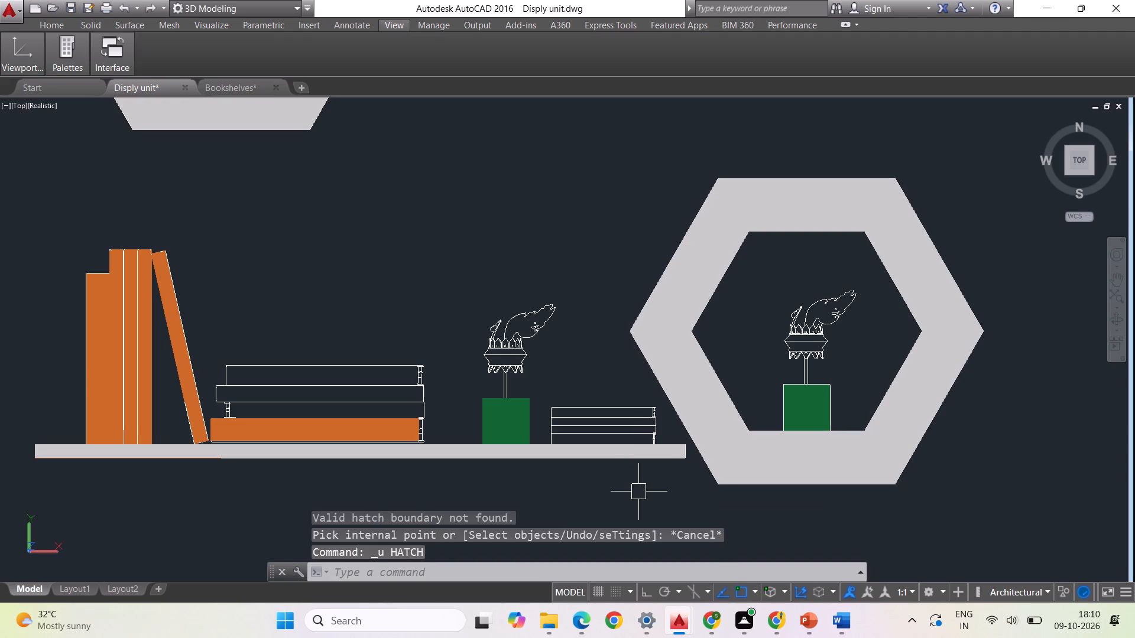
# Fill the top two books of design 1's bottom-shelf large stack with the orange solid hatch.
pyautogui.write('HATCH')
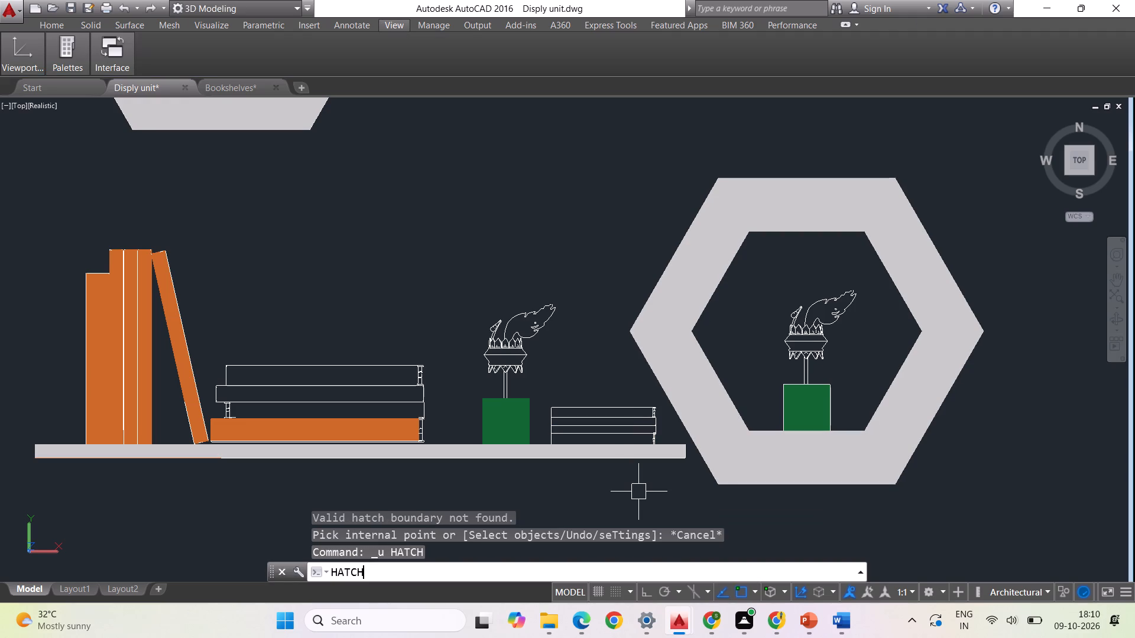
pyautogui.press('Return')
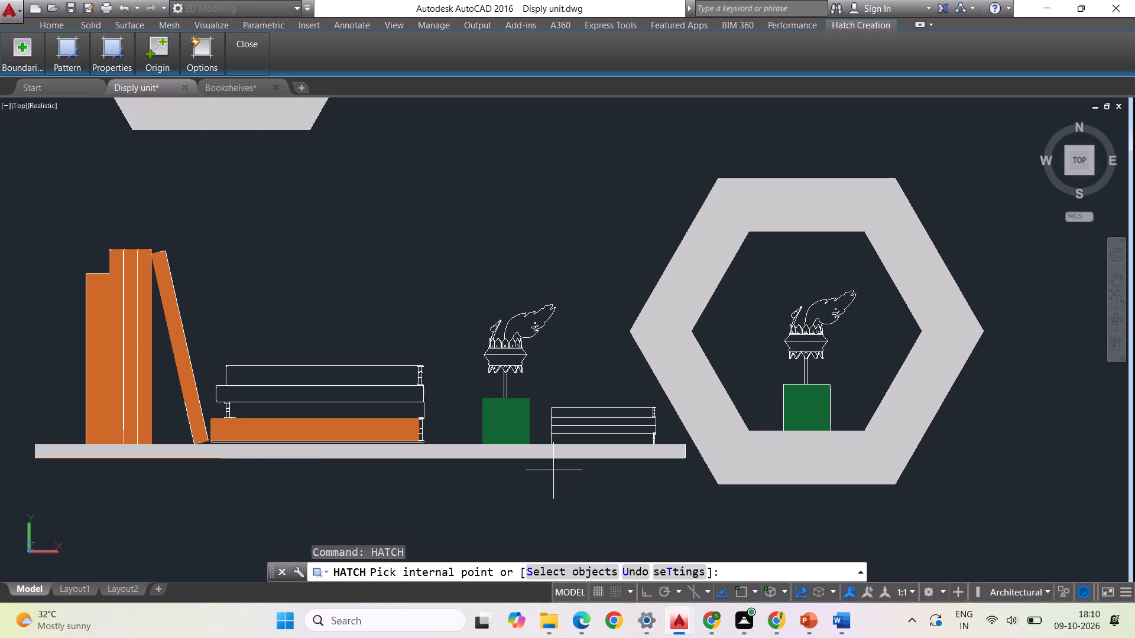
pyautogui.scroll(2, 384, 415)
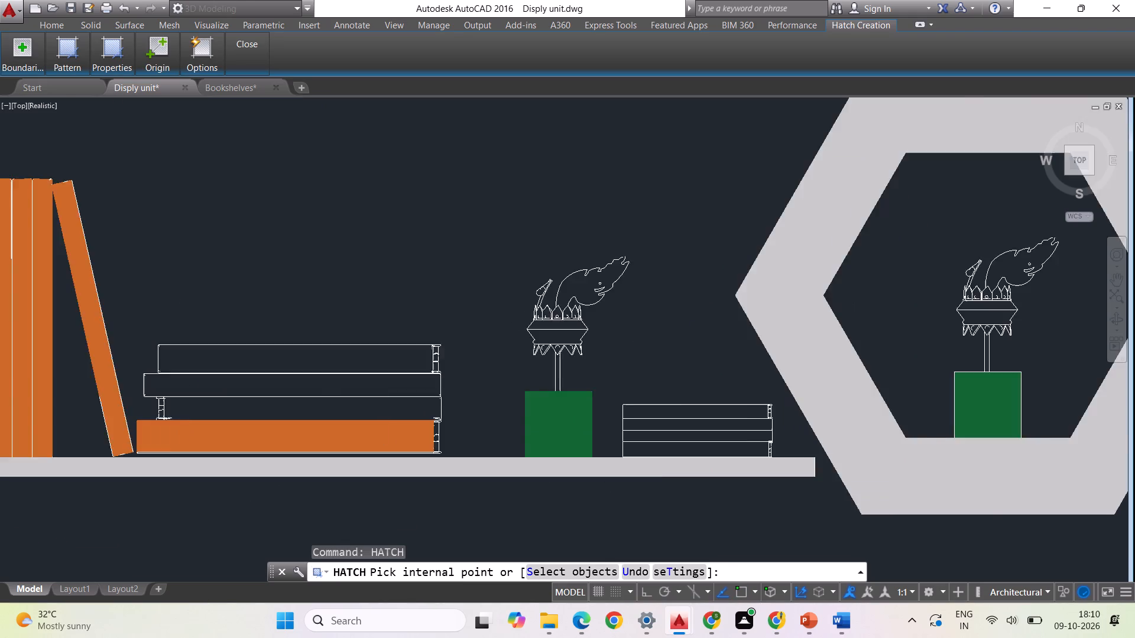
pyautogui.click(384, 415)
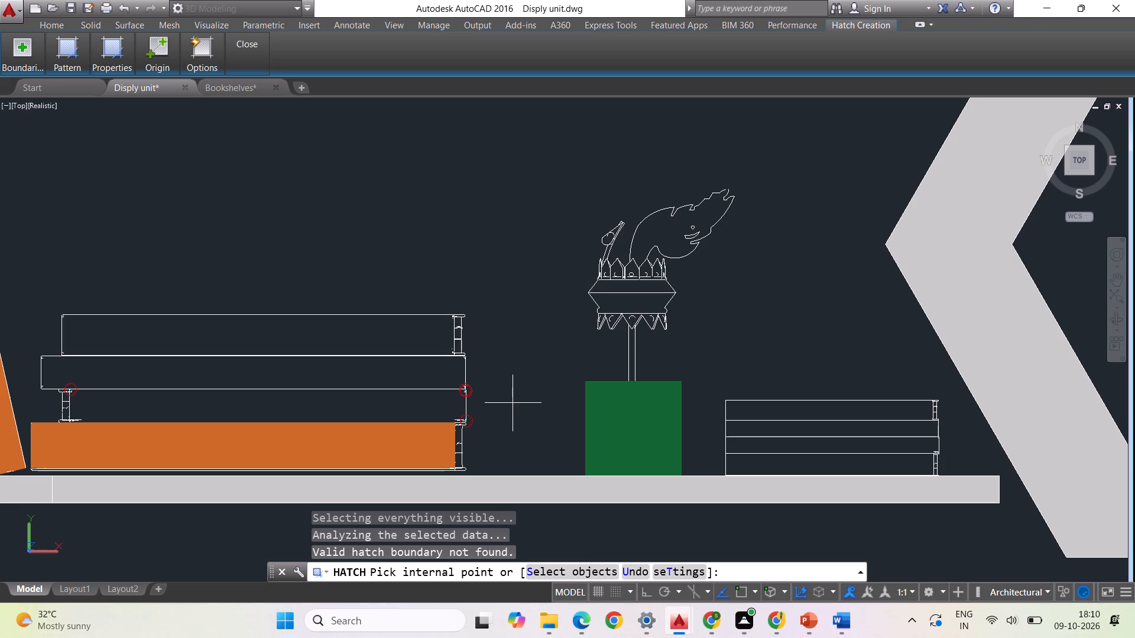
pyautogui.click(385, 338)
pyautogui.click(398, 374)
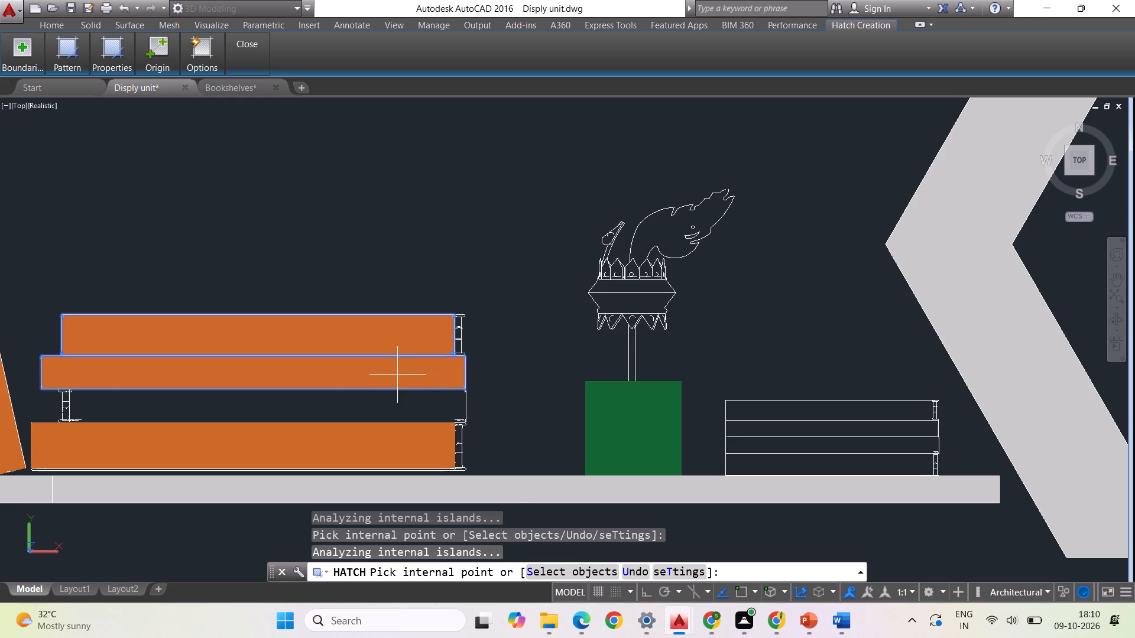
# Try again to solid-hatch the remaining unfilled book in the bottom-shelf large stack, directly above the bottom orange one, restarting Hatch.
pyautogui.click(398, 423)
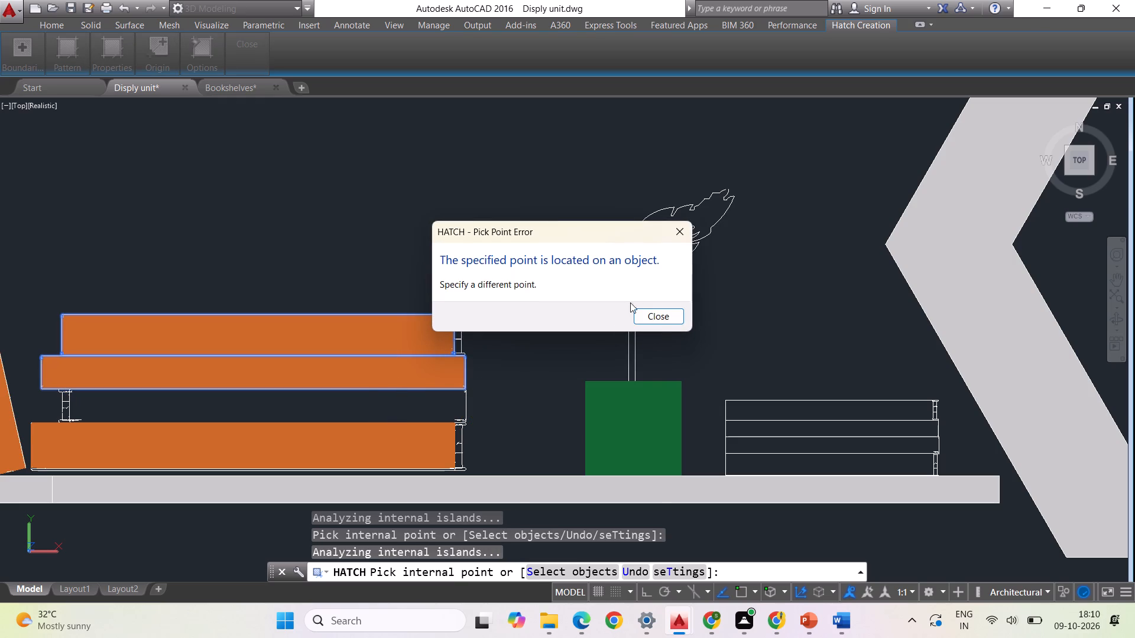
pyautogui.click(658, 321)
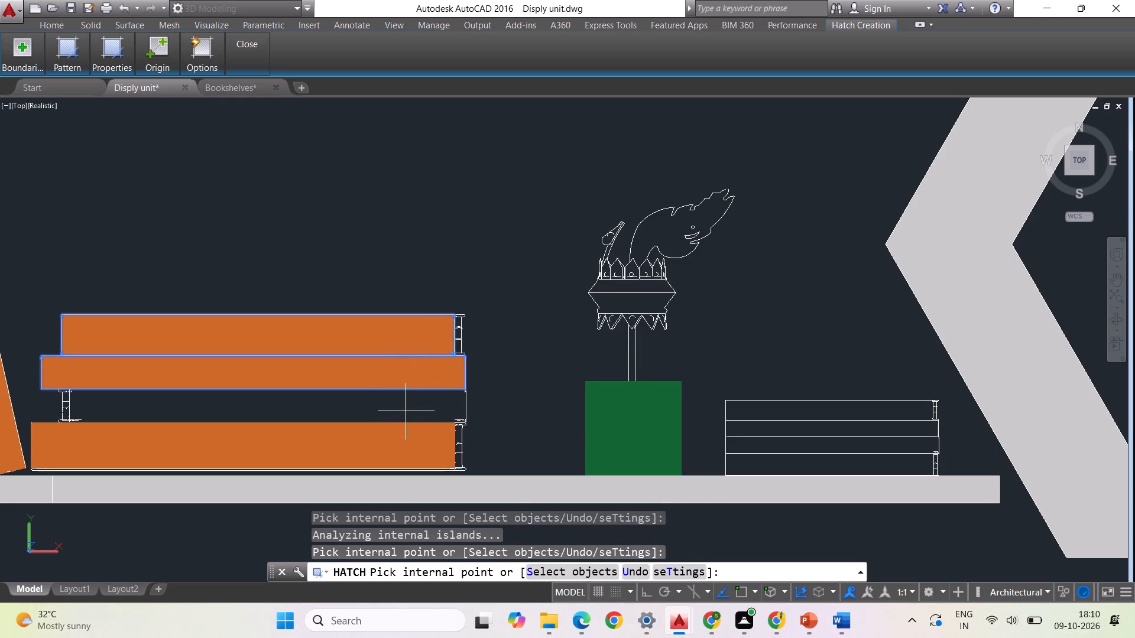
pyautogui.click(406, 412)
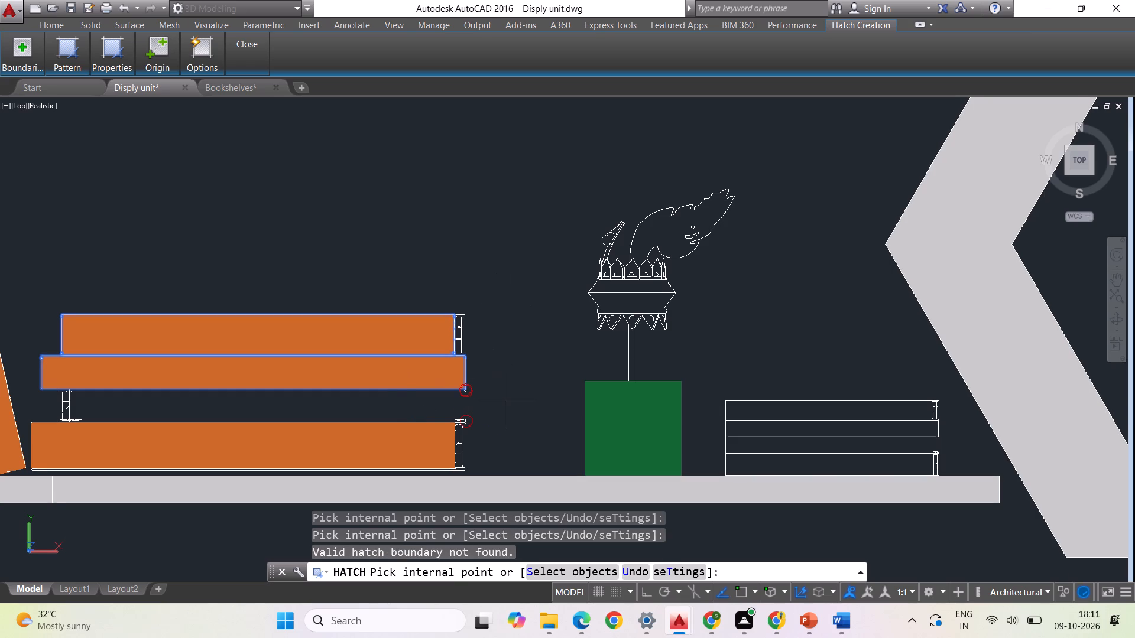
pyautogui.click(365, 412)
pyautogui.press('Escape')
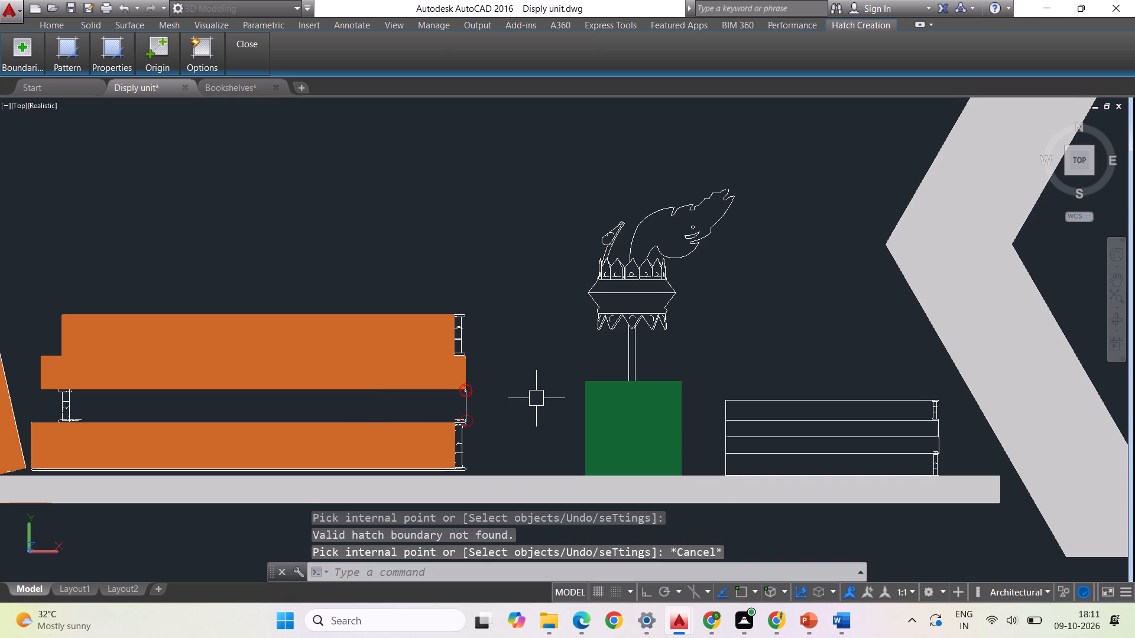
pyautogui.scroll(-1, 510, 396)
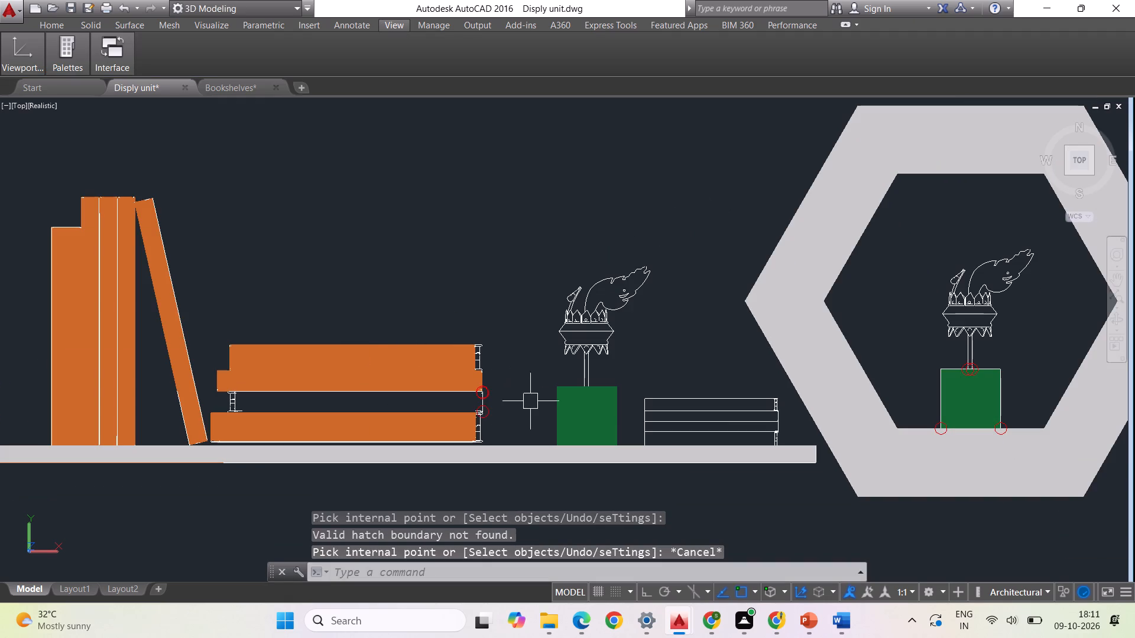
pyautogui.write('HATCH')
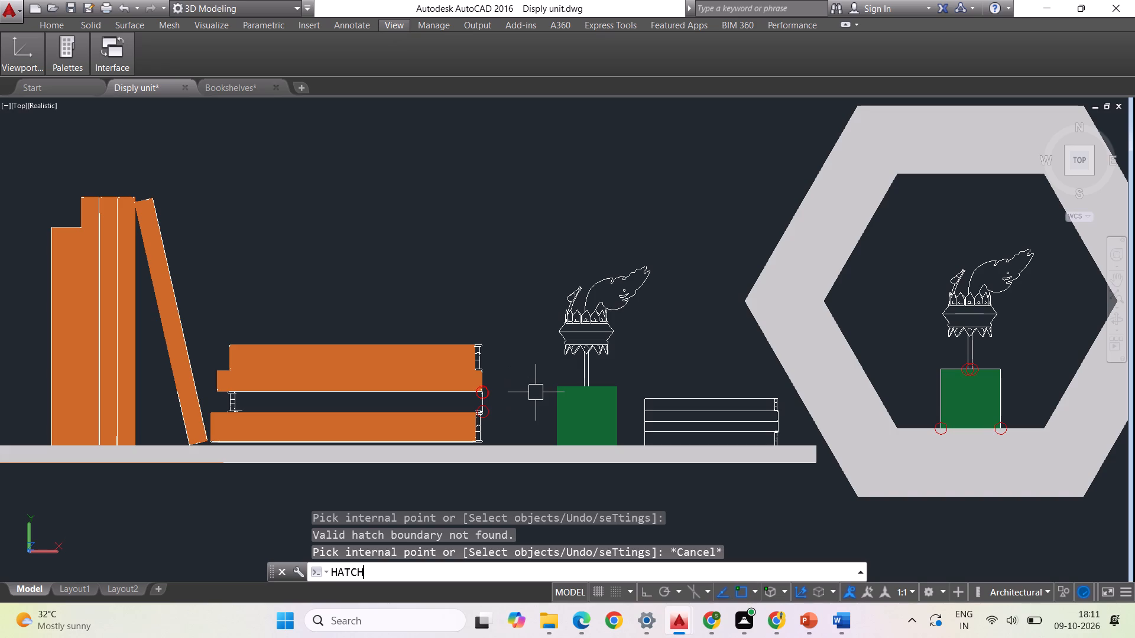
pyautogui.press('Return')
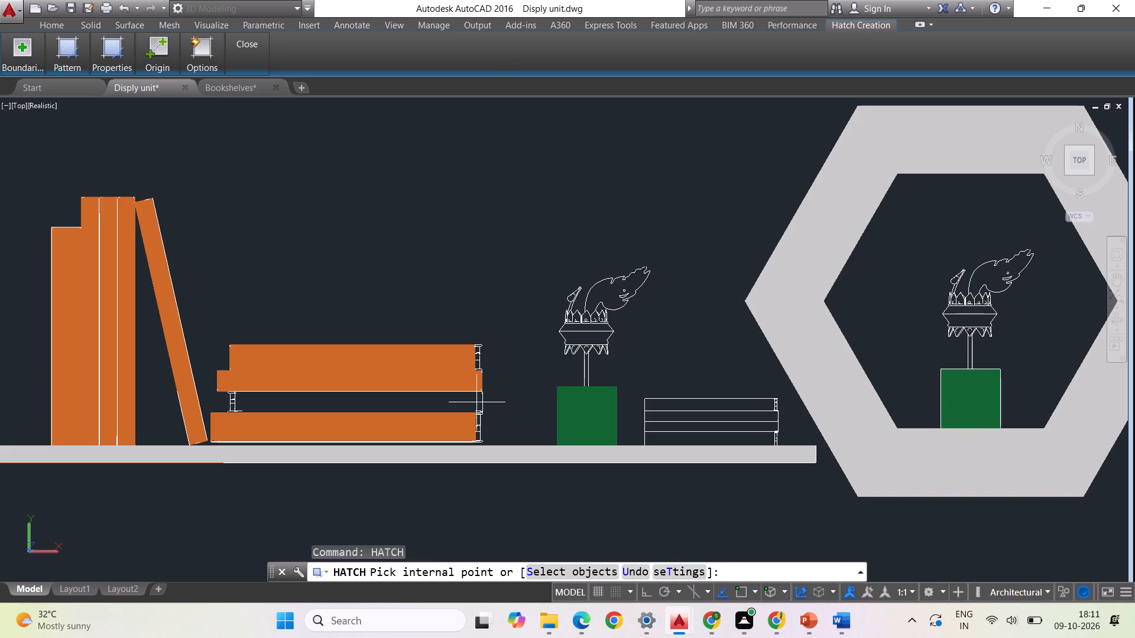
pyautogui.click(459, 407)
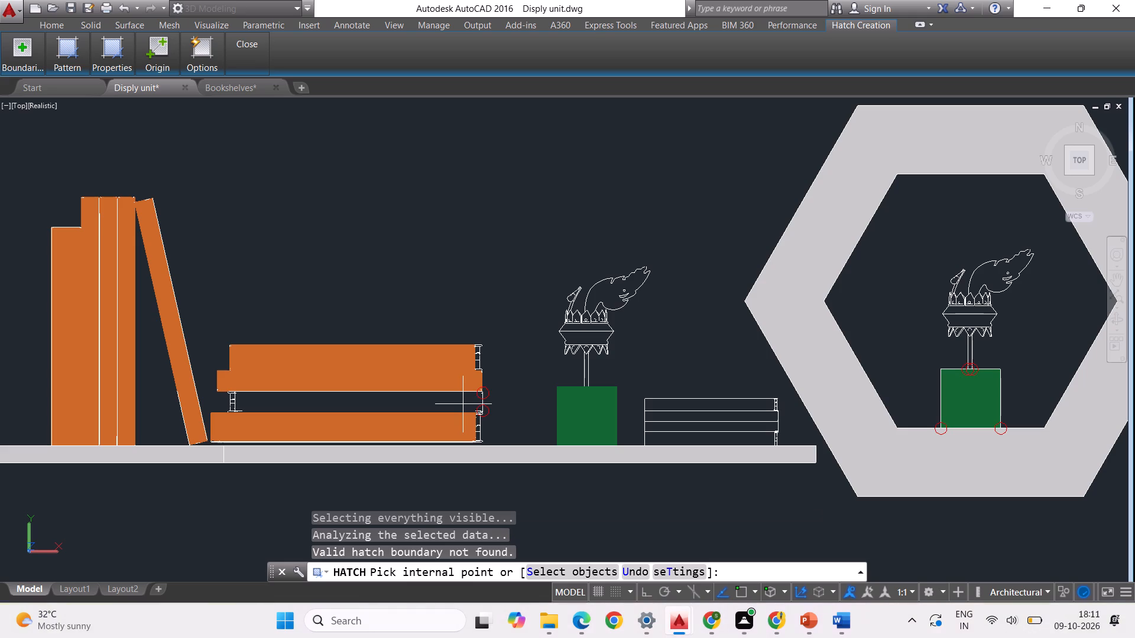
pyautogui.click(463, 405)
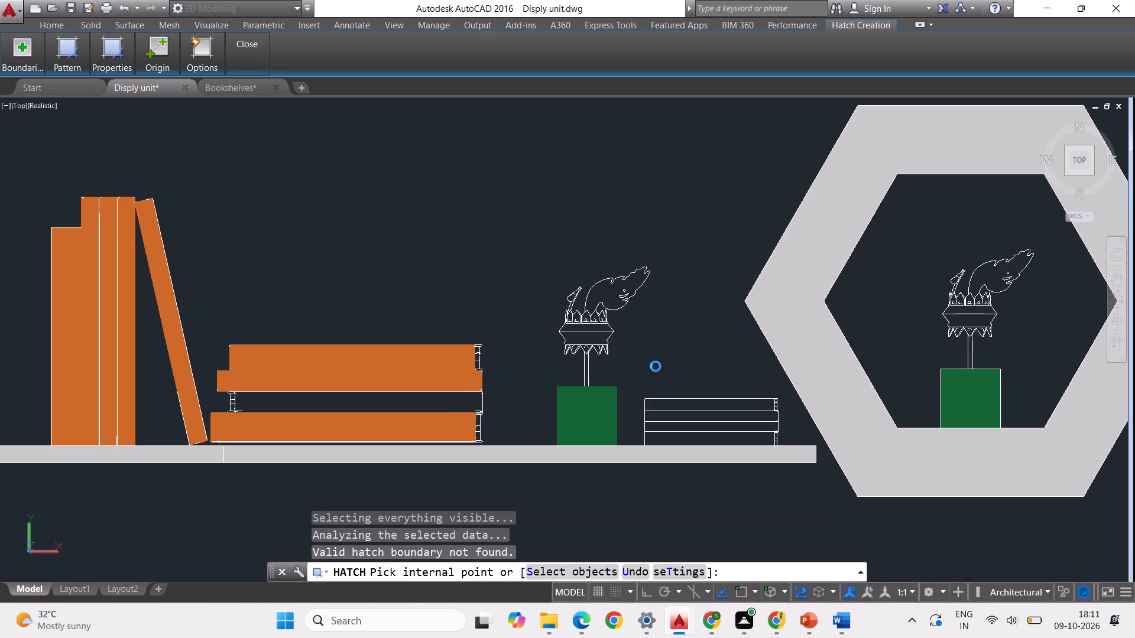
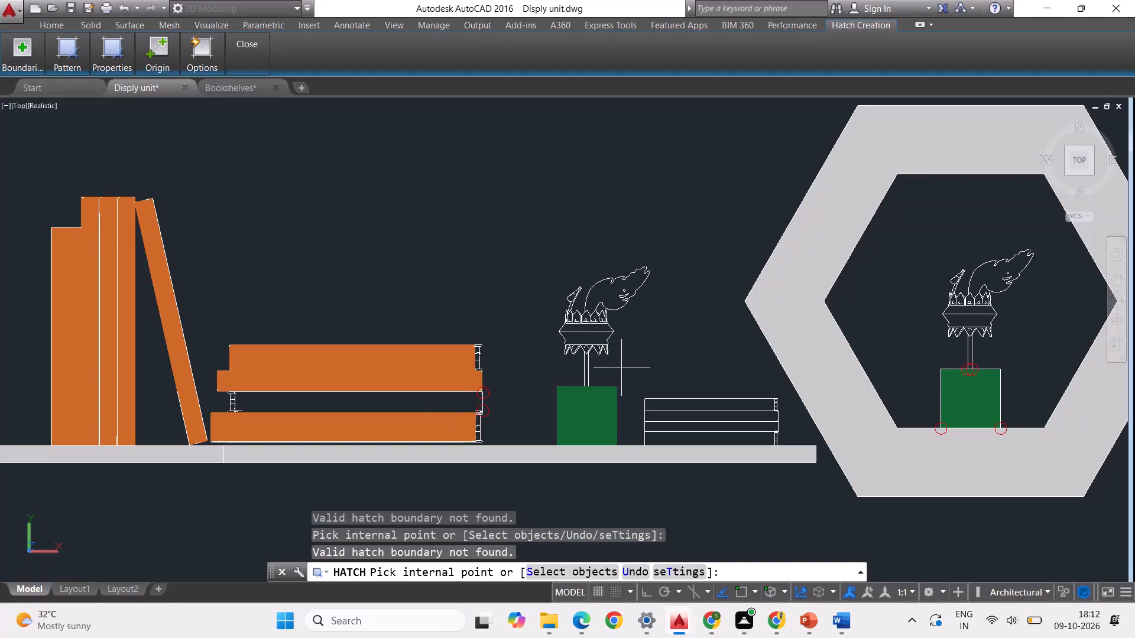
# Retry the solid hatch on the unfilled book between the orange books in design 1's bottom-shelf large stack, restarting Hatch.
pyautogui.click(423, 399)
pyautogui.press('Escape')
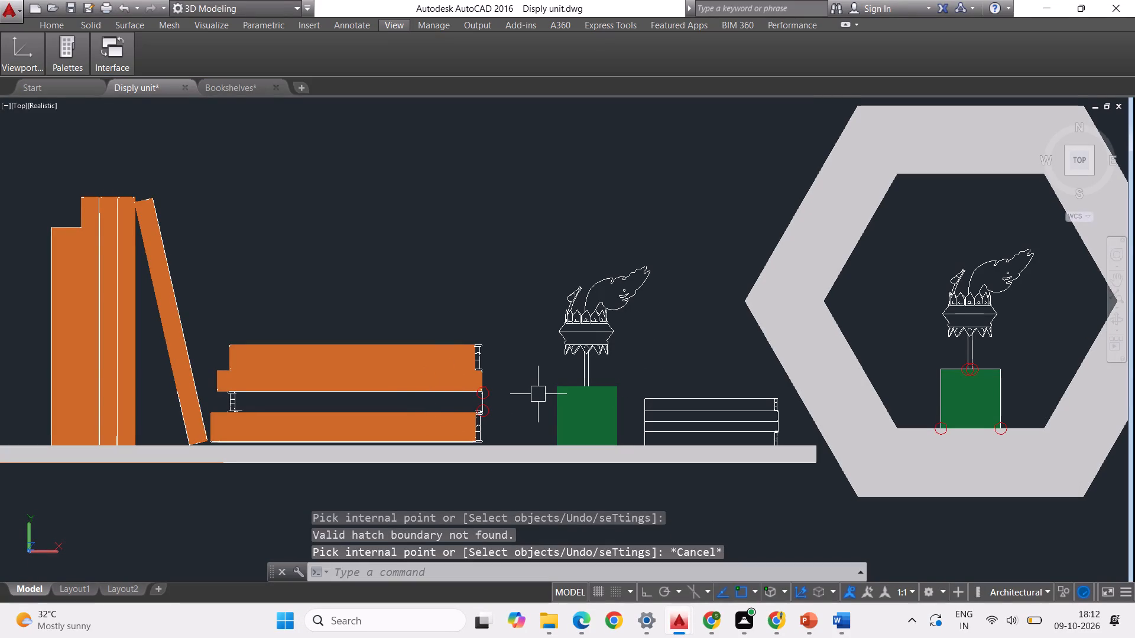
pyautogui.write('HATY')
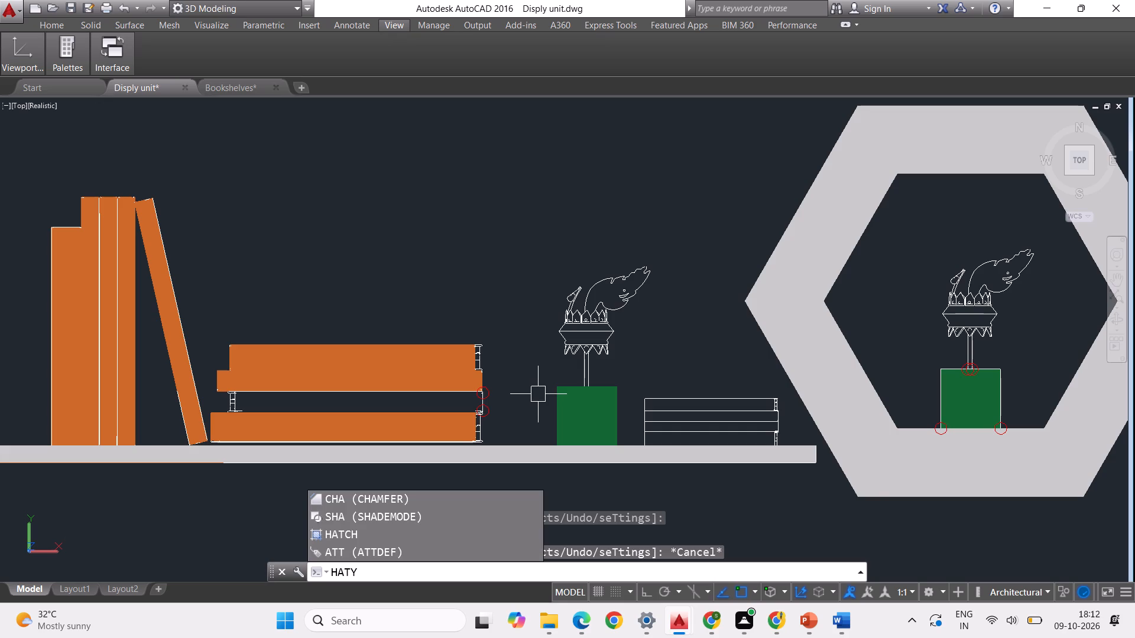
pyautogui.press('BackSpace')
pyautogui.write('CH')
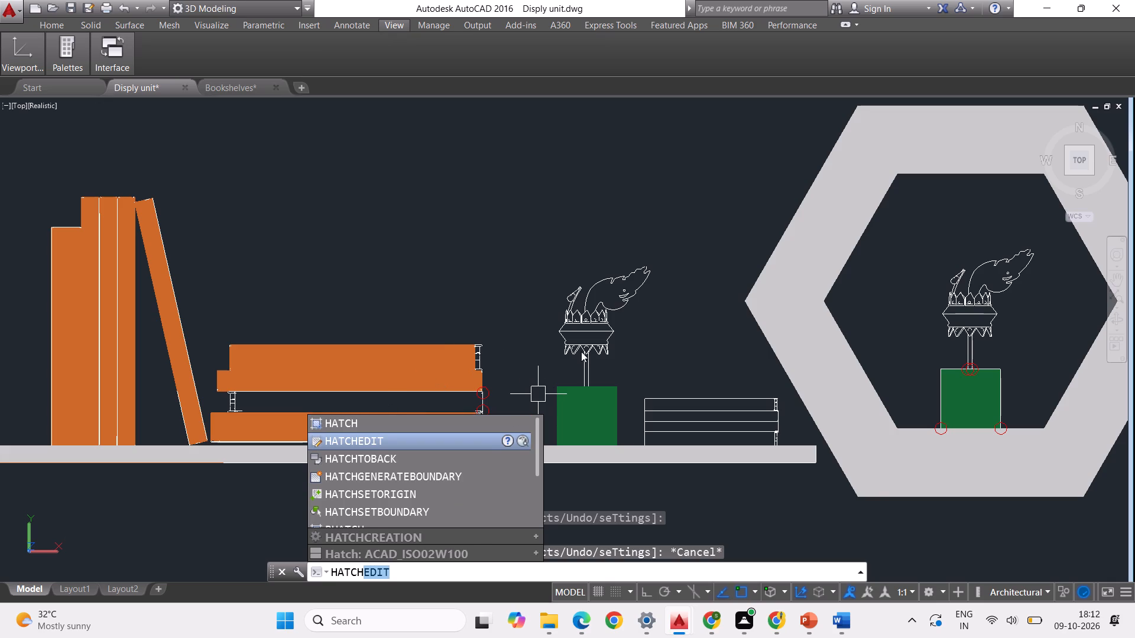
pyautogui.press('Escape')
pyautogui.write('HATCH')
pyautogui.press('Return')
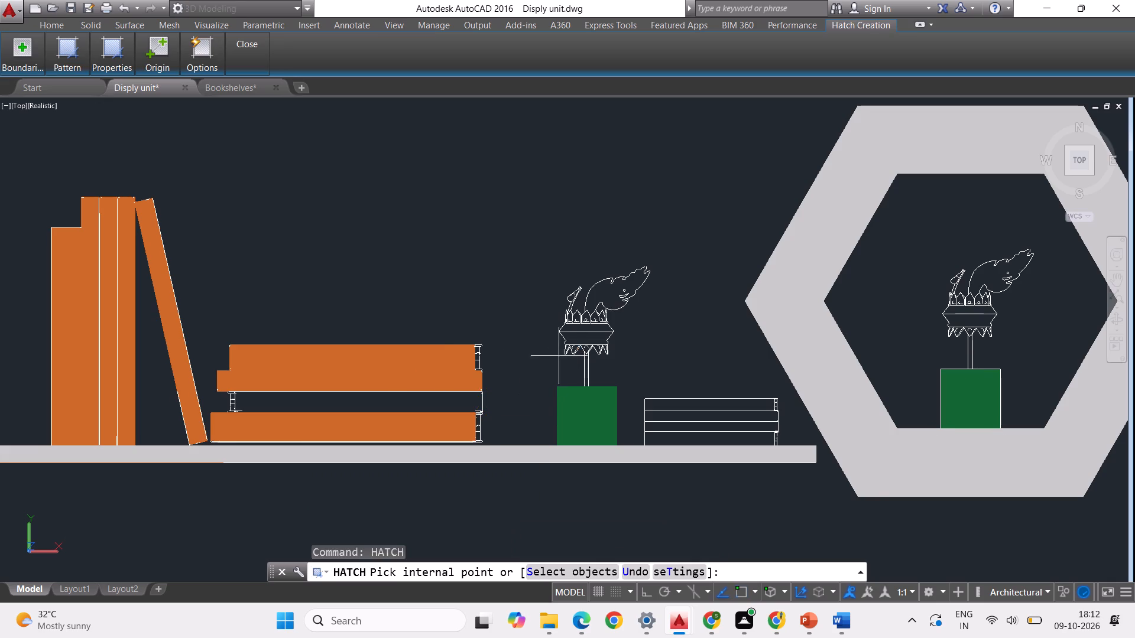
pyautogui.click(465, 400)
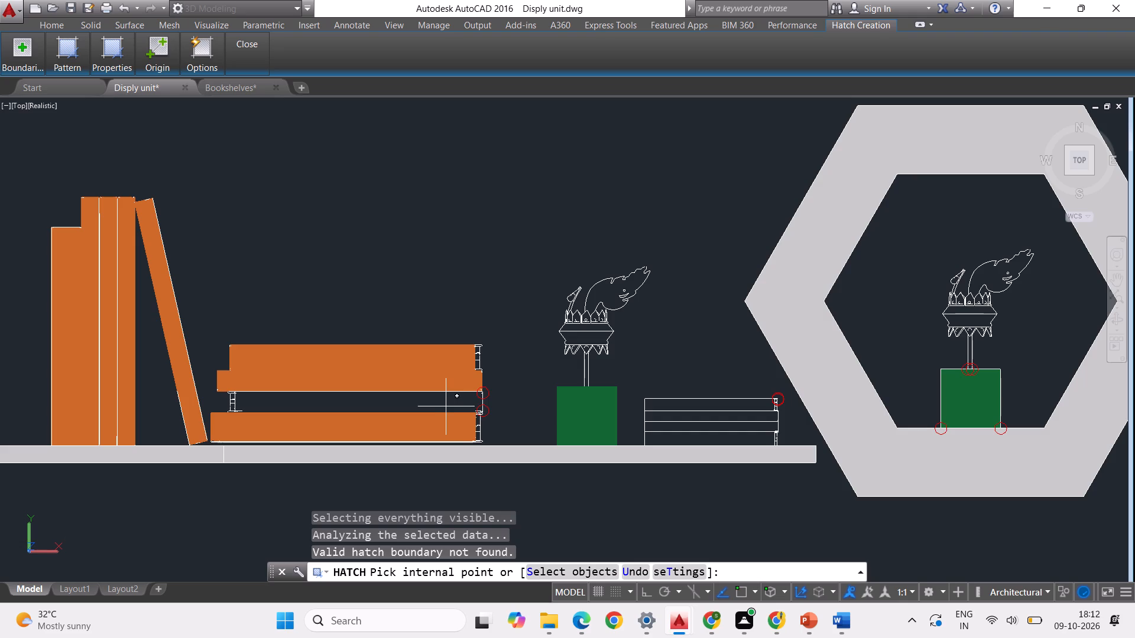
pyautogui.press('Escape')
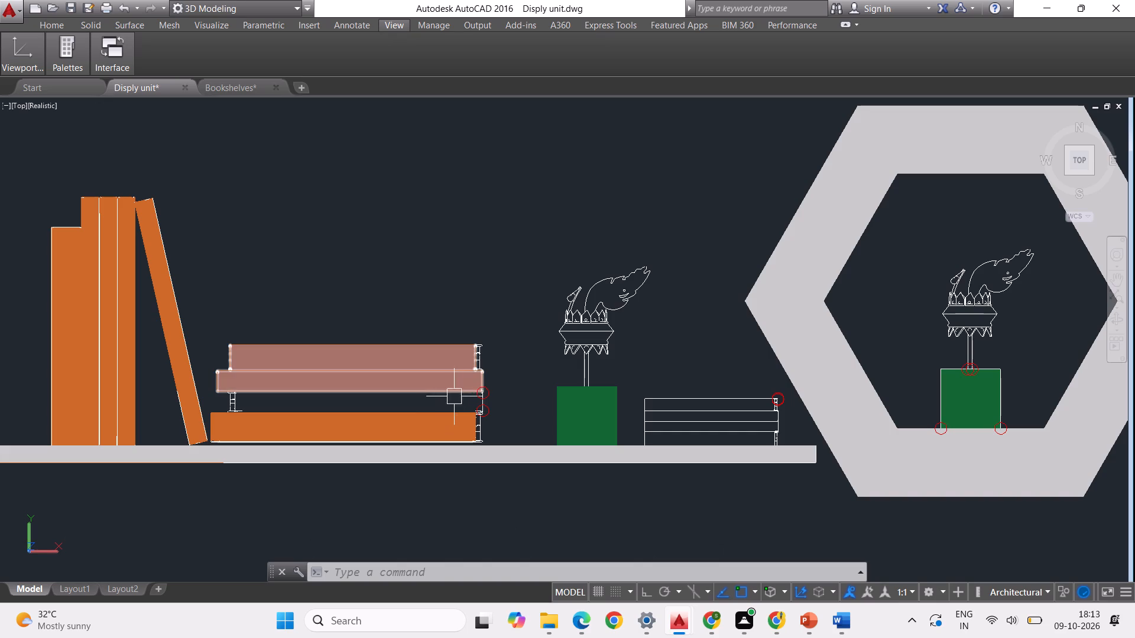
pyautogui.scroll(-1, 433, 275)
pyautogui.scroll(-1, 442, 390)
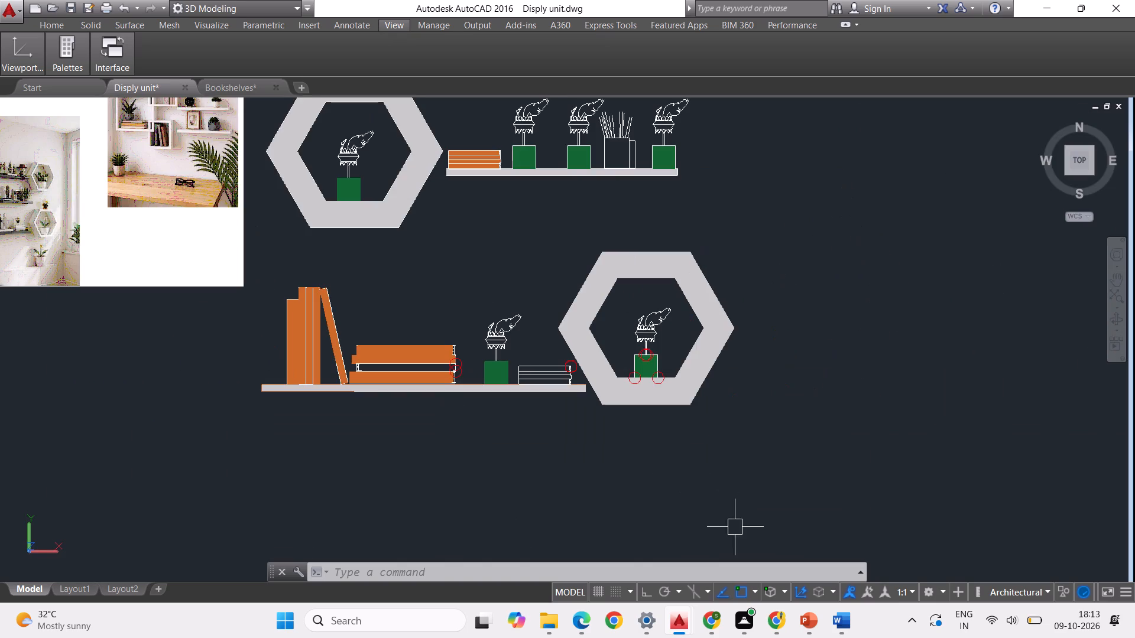
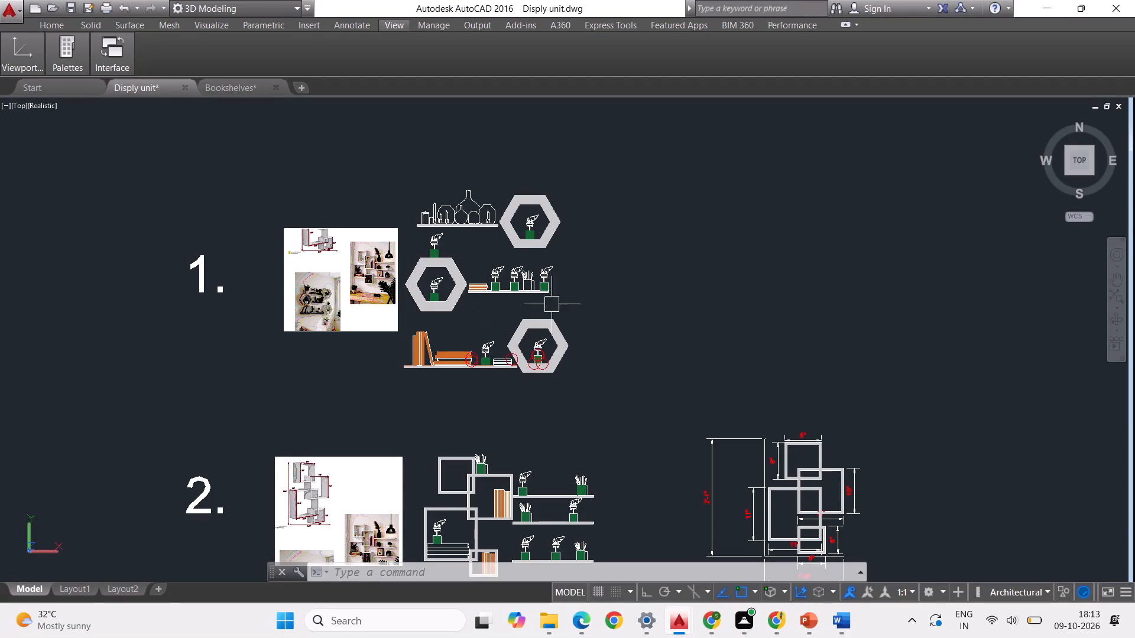
# Erase the small stray object cluster in the empty space right of the two designs.
pyautogui.scroll(-1, 566, 284)
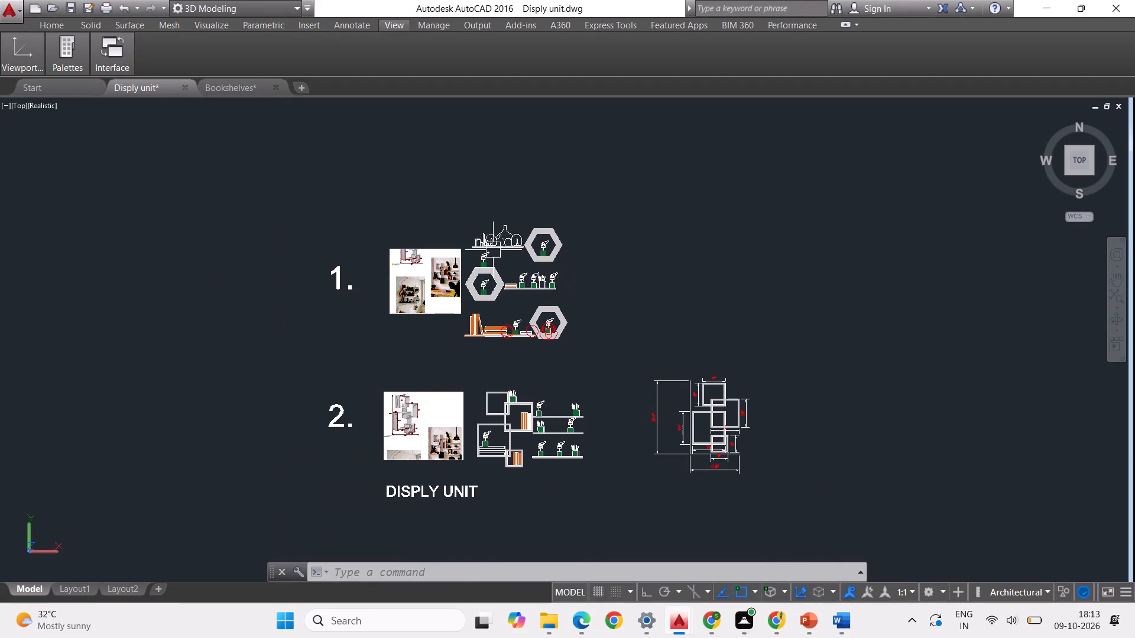
pyautogui.scroll(-1, 452, 319)
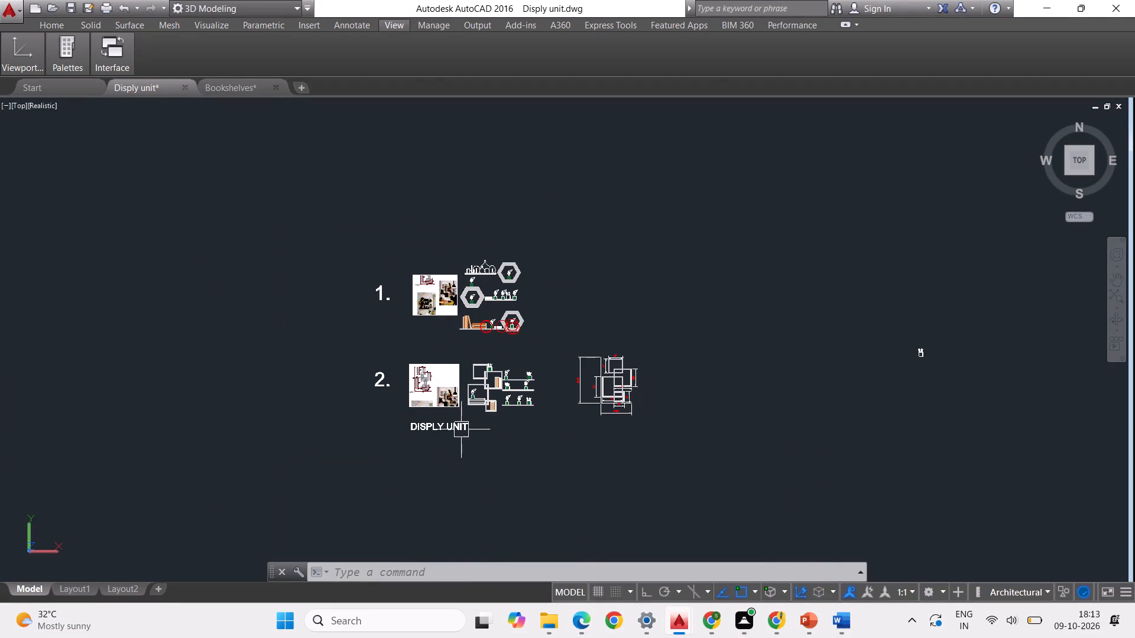
pyautogui.scroll(1, 463, 445)
pyautogui.scroll(-1, 100, 136)
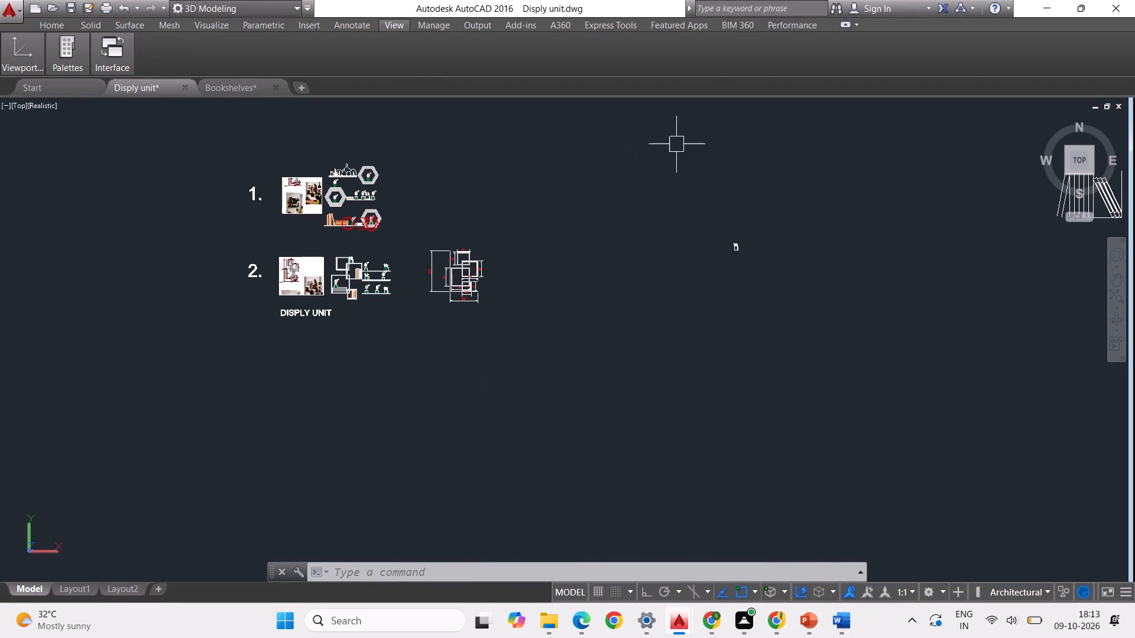
pyautogui.moveTo(667, 169); pyautogui.dragTo(674, 170)
pyautogui.click(840, 315)
pyautogui.press('Delete')
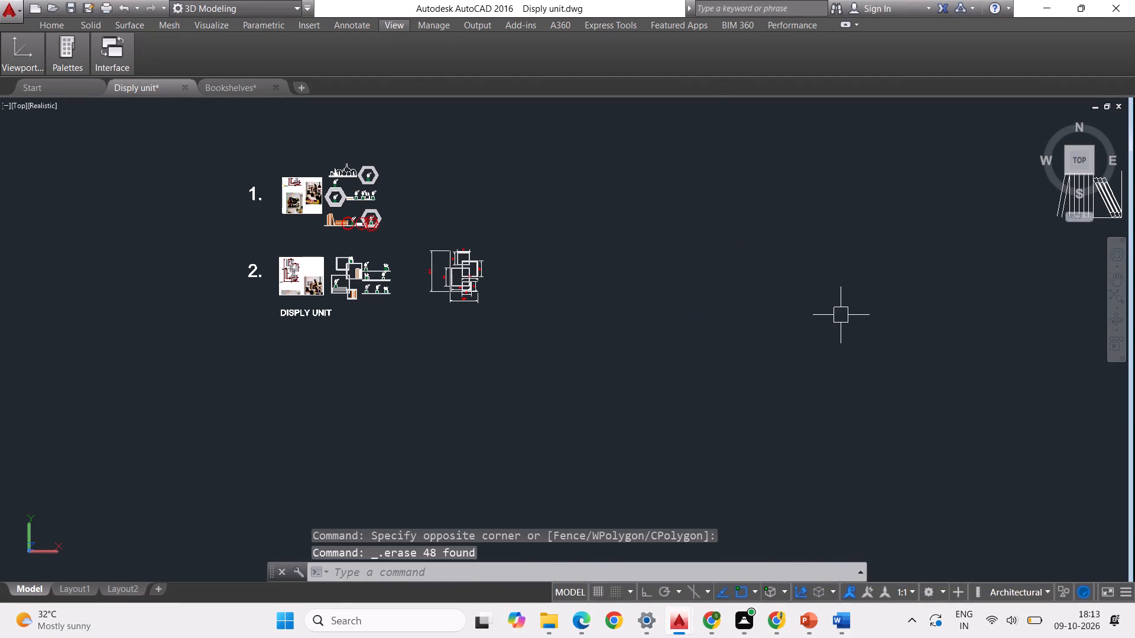
# Erase the leftover book outline linework standing far to the right of the designs.
pyautogui.scroll(-1, 724, 359)
pyautogui.scroll(1, 465, 327)
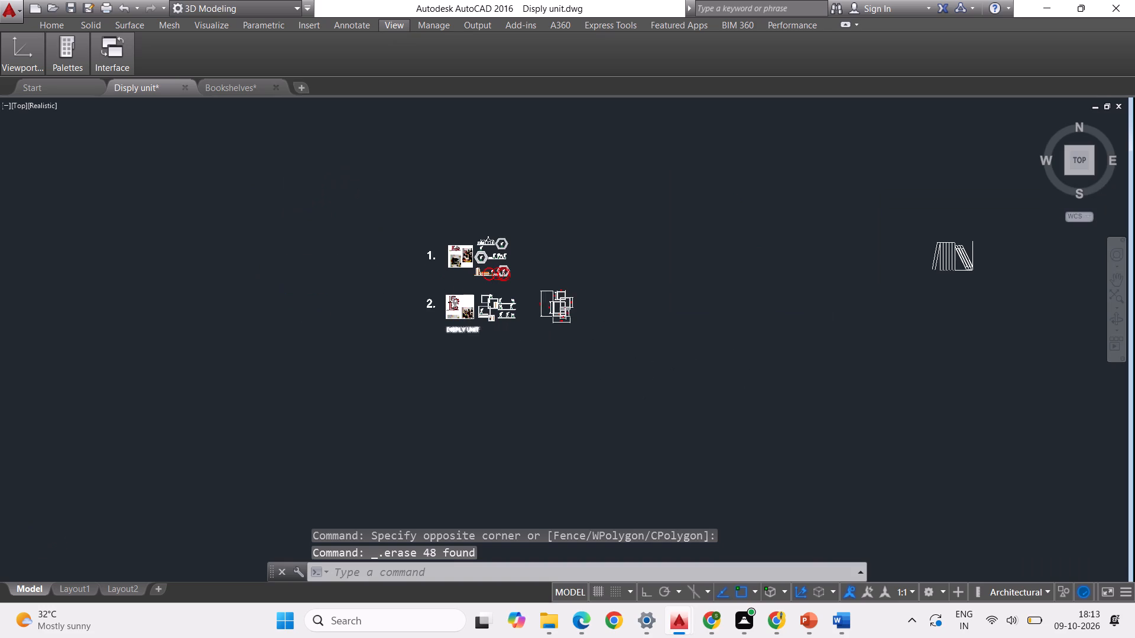
pyautogui.scroll(-1, 520, 339)
pyautogui.click(855, 223)
pyautogui.click(990, 340)
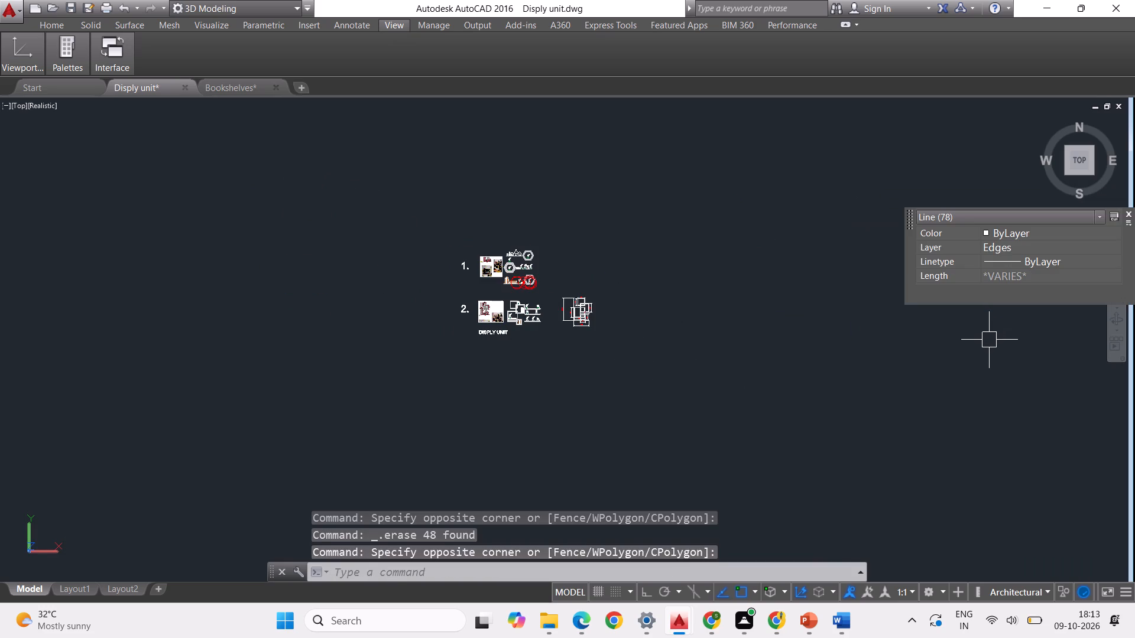
pyautogui.press('Delete')
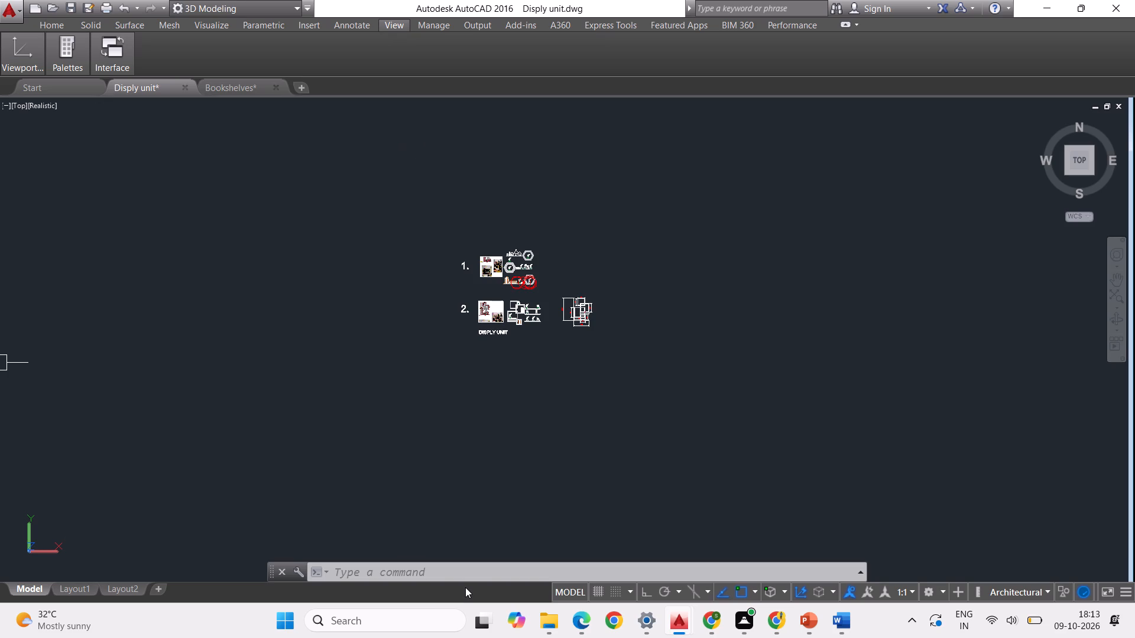
# Look over both display unit designs and the dimensioned frame drawing on the cleaned sheet.
pyautogui.scroll(-1, 603, 314)
pyautogui.scroll(5, 551, 304)
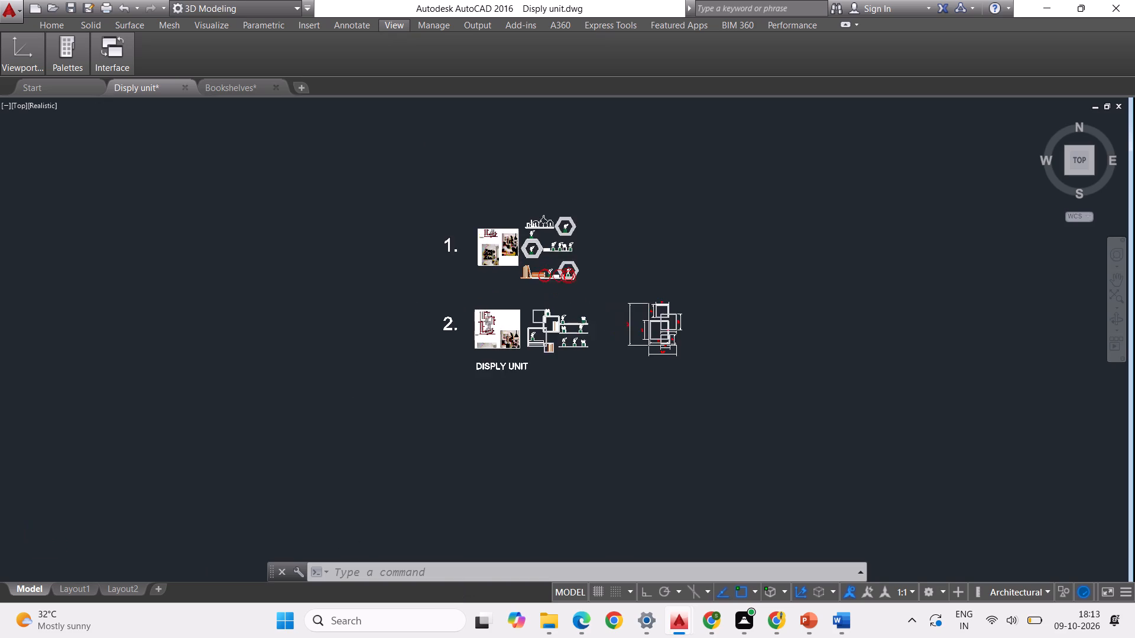
pyautogui.scroll(2, 565, 284)
pyautogui.scroll(-1, 495, 307)
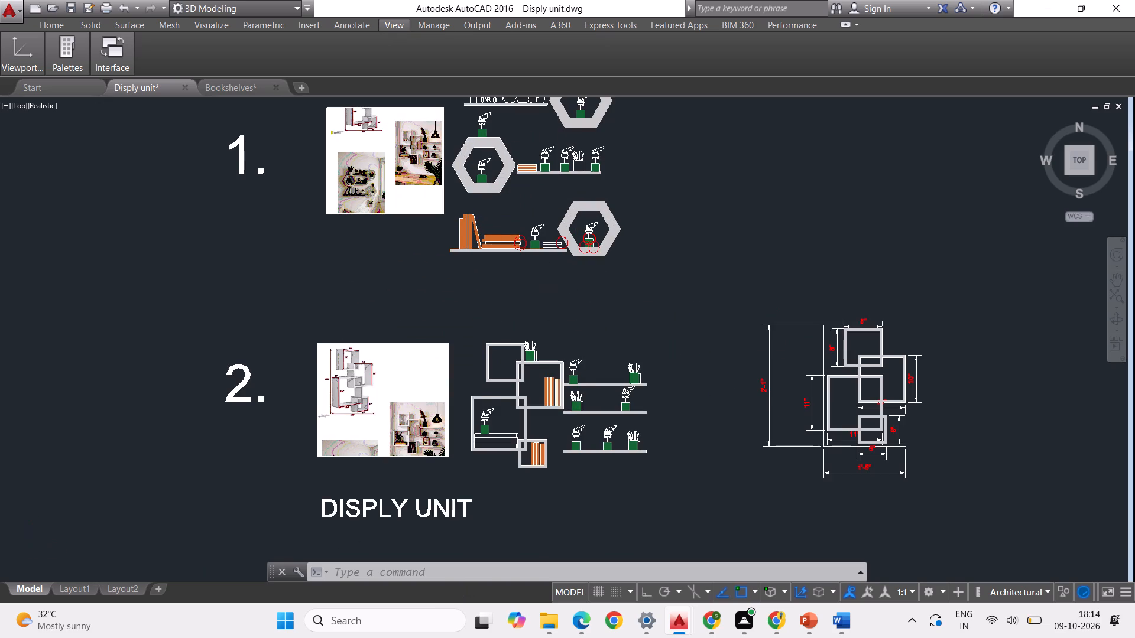
pyautogui.scroll(1, 539, 132)
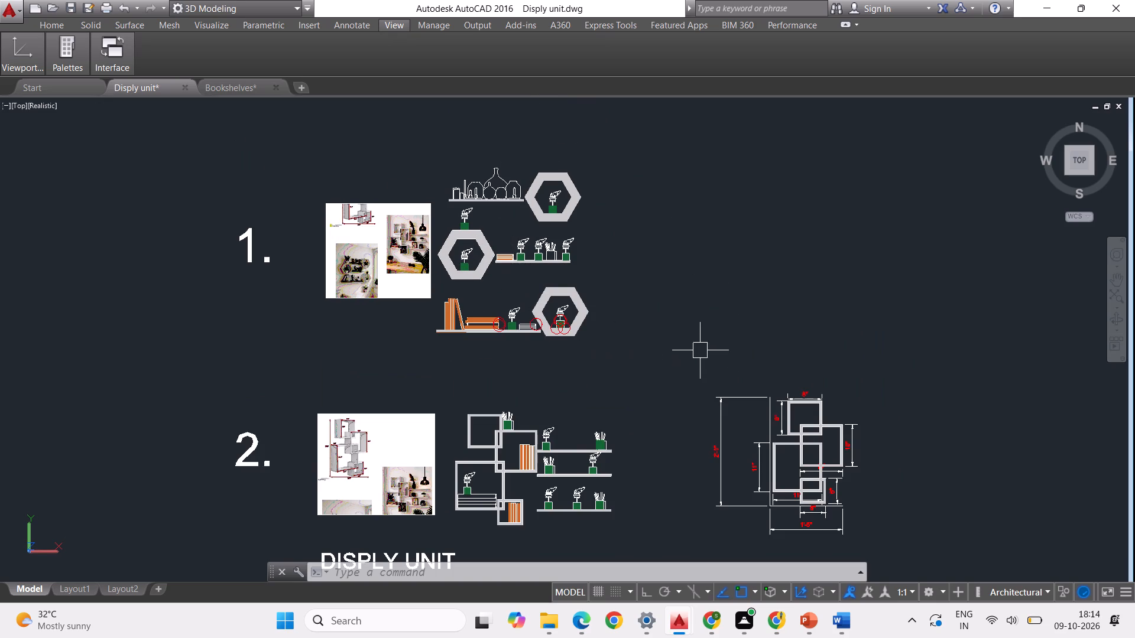
pyautogui.scroll(-1, 593, 333)
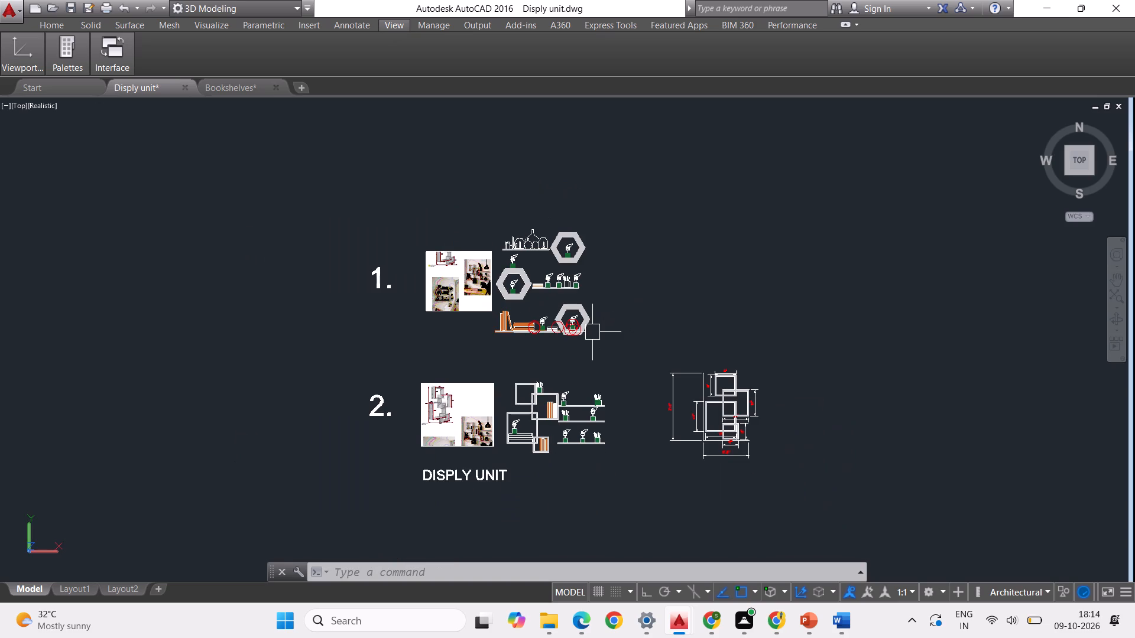
pyautogui.scroll(1, 598, 334)
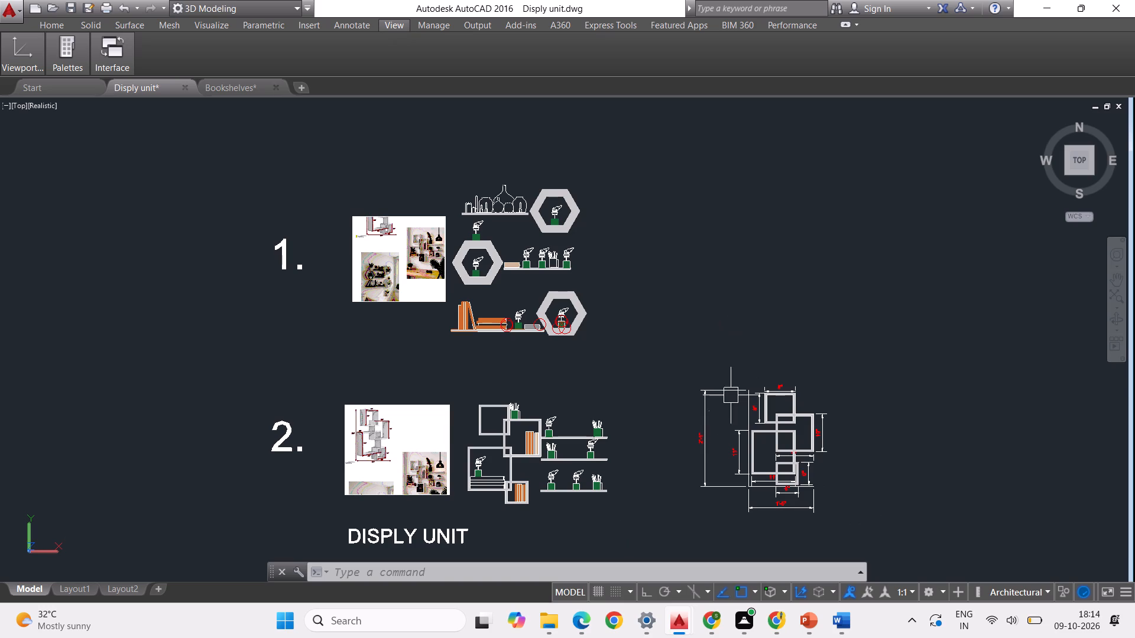
# Save the drawing as Disply unit.dwg in the 8TH folder, replacing the existing file.
pyautogui.click(14, 21)
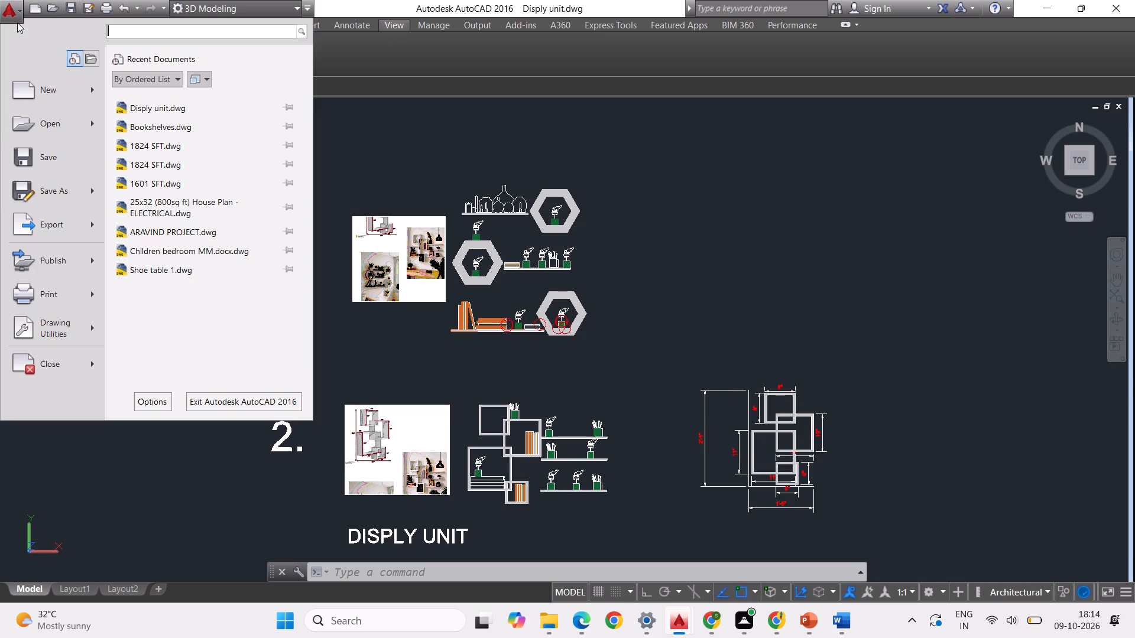
pyautogui.click(66, 194)
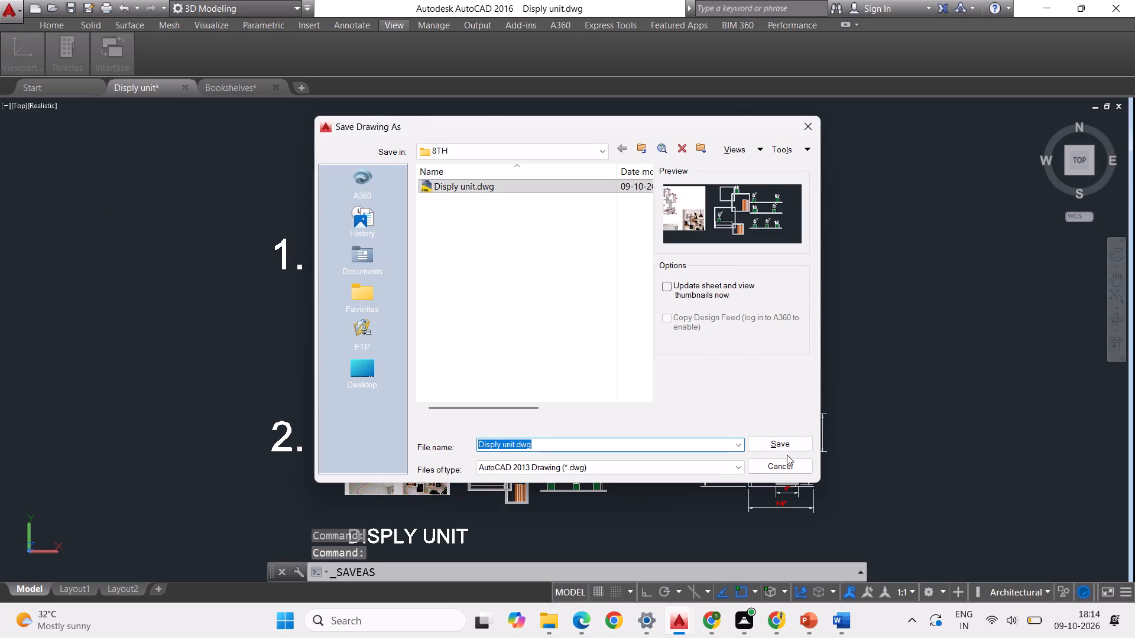
pyautogui.click(780, 444)
pyautogui.click(534, 337)
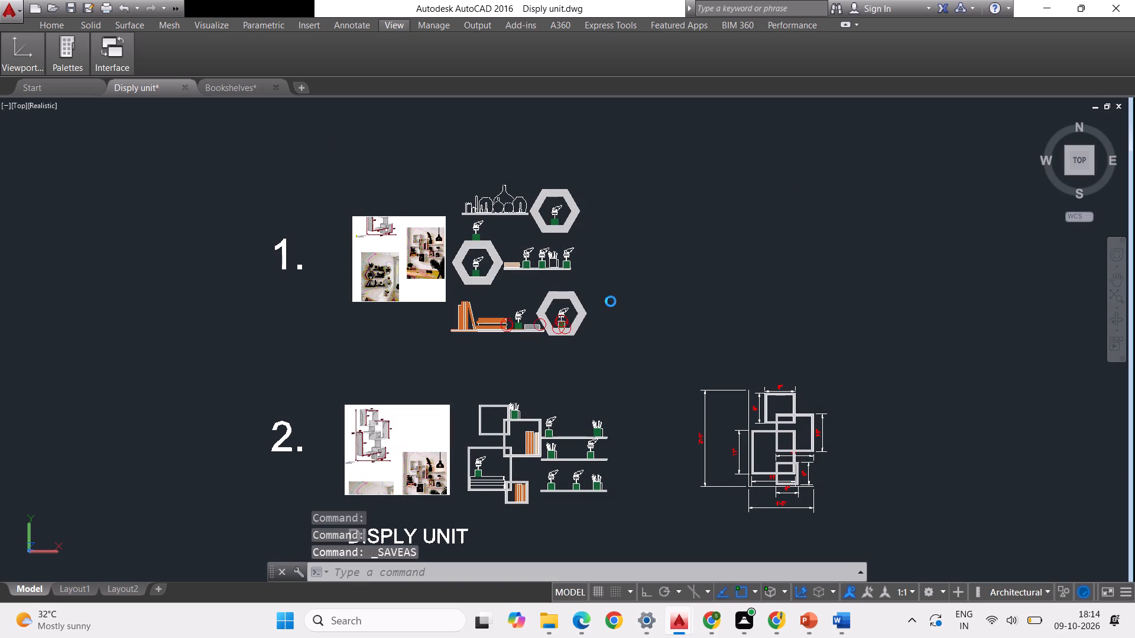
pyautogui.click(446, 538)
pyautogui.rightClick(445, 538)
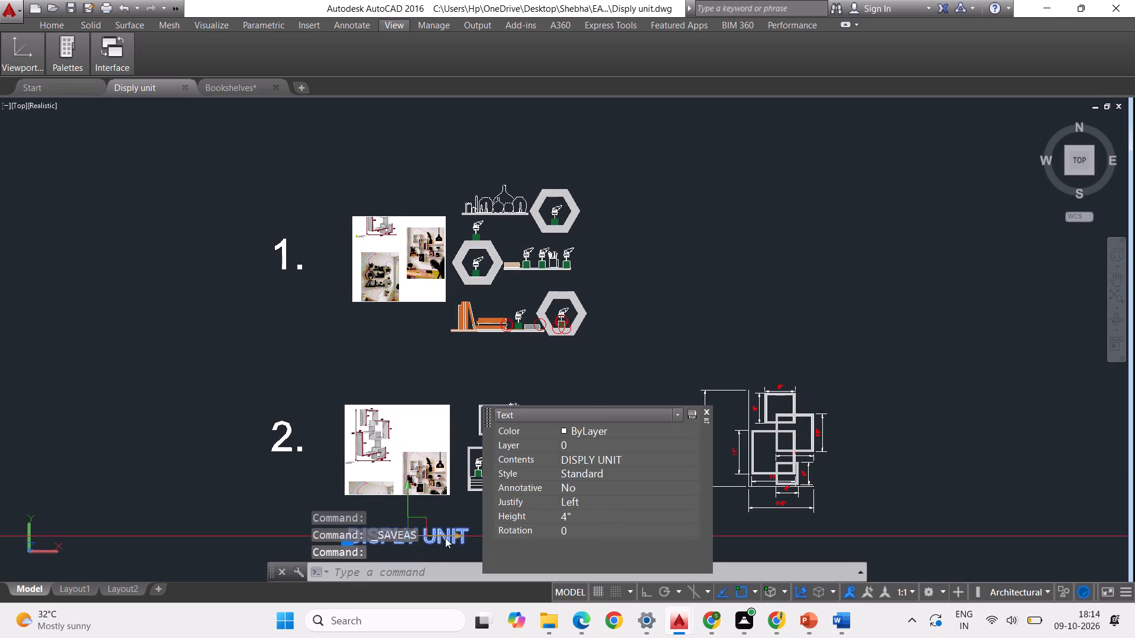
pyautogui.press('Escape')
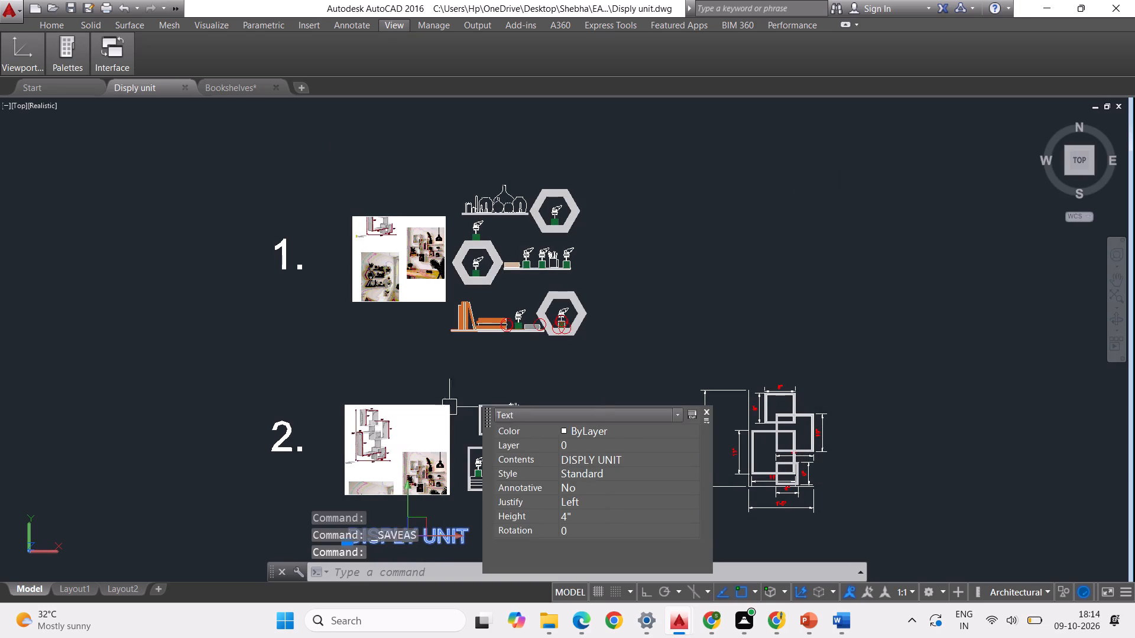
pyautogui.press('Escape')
# Move the DISPLY UNIT title from below design 2 to above design 1's reference images.
pyautogui.scroll(-1, 455, 351)
pyautogui.scroll(2, 432, 494)
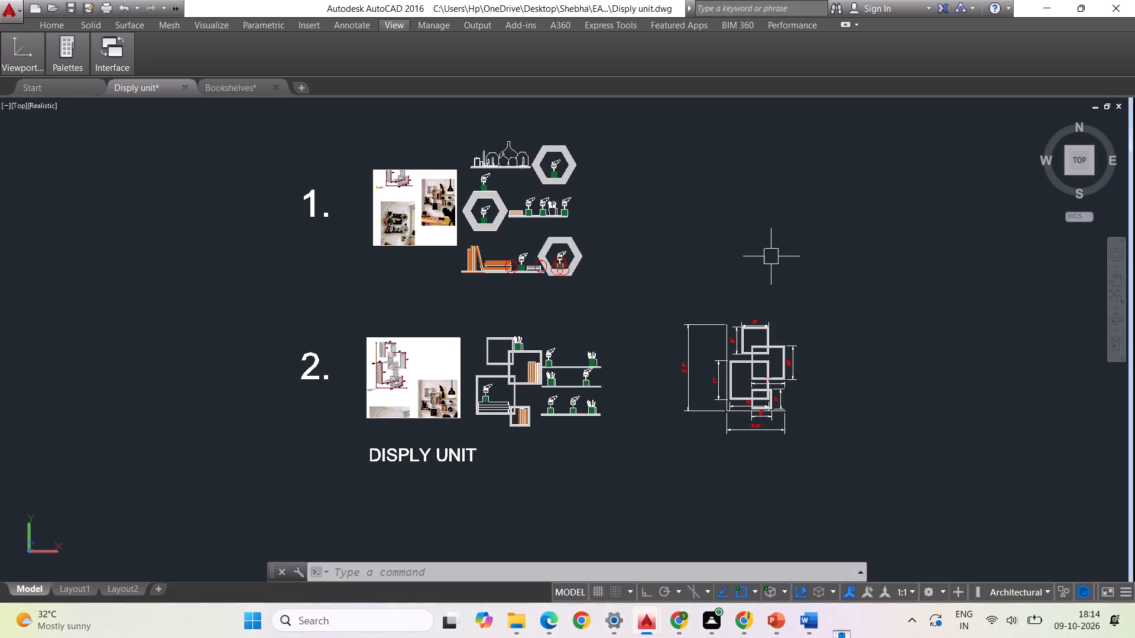
pyautogui.click(433, 460)
pyautogui.rightClick(433, 460)
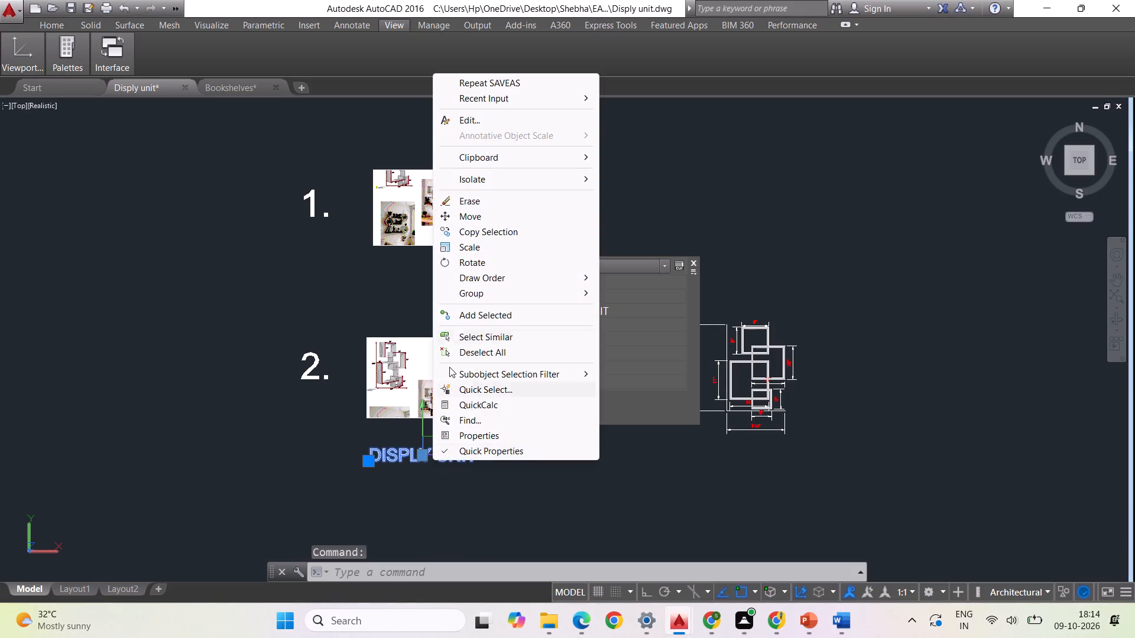
pyautogui.click(474, 217)
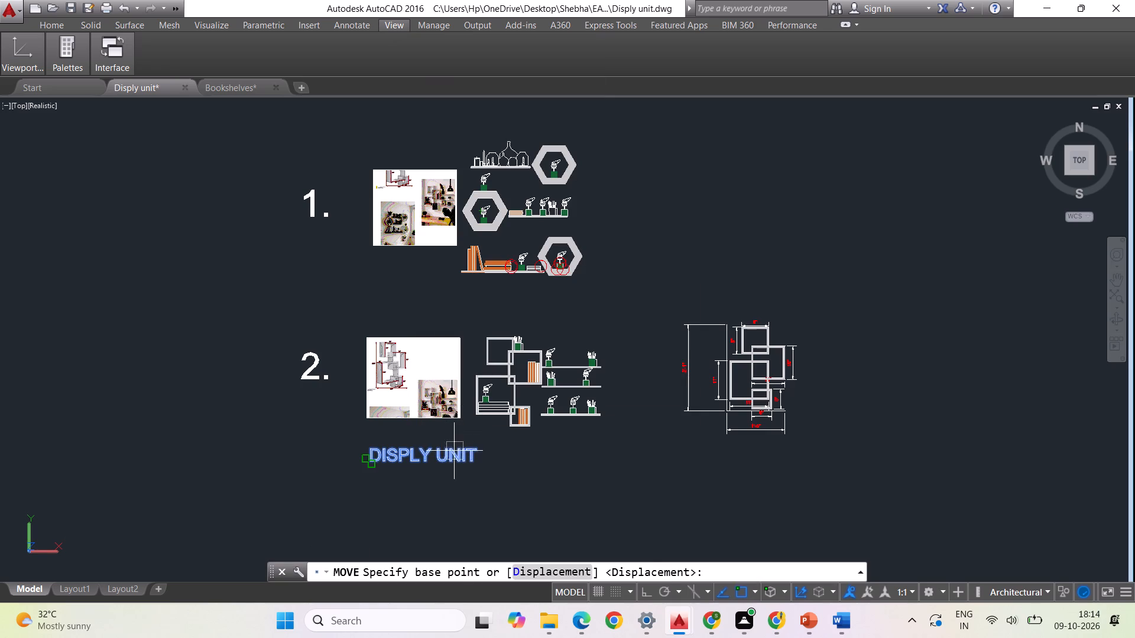
pyautogui.click(455, 451)
pyautogui.scroll(-1, 410, 177)
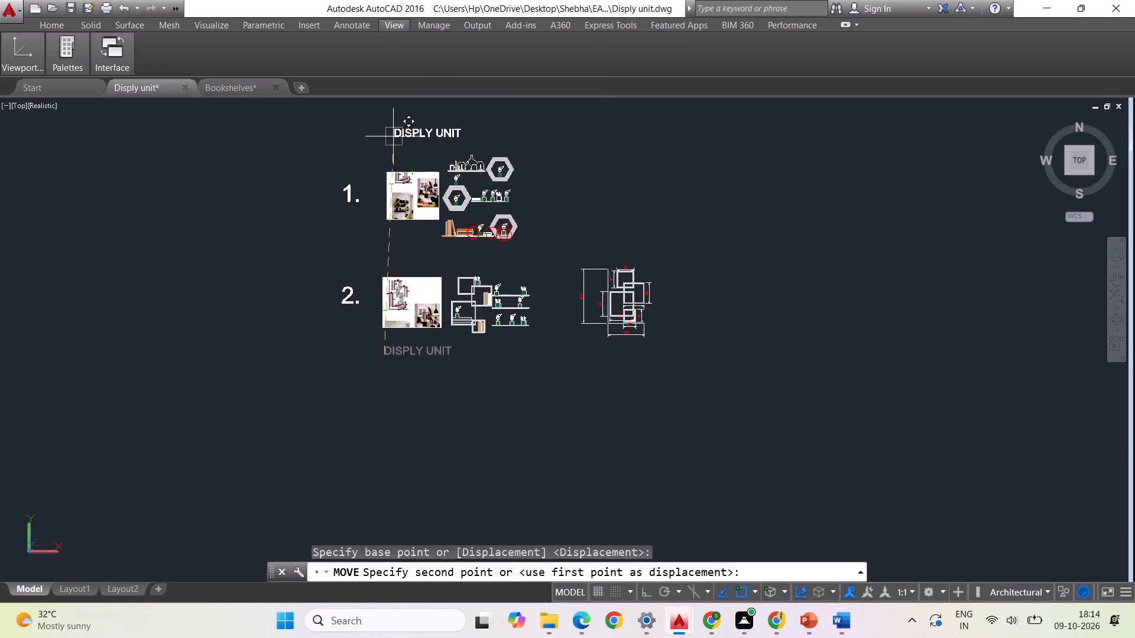
pyautogui.click(394, 137)
# Set up the plot with the DWG To PDF.pc3 plotter and the acad.ctb plot style table assigned to all layouts.
pyautogui.scroll(-1, 500, 354)
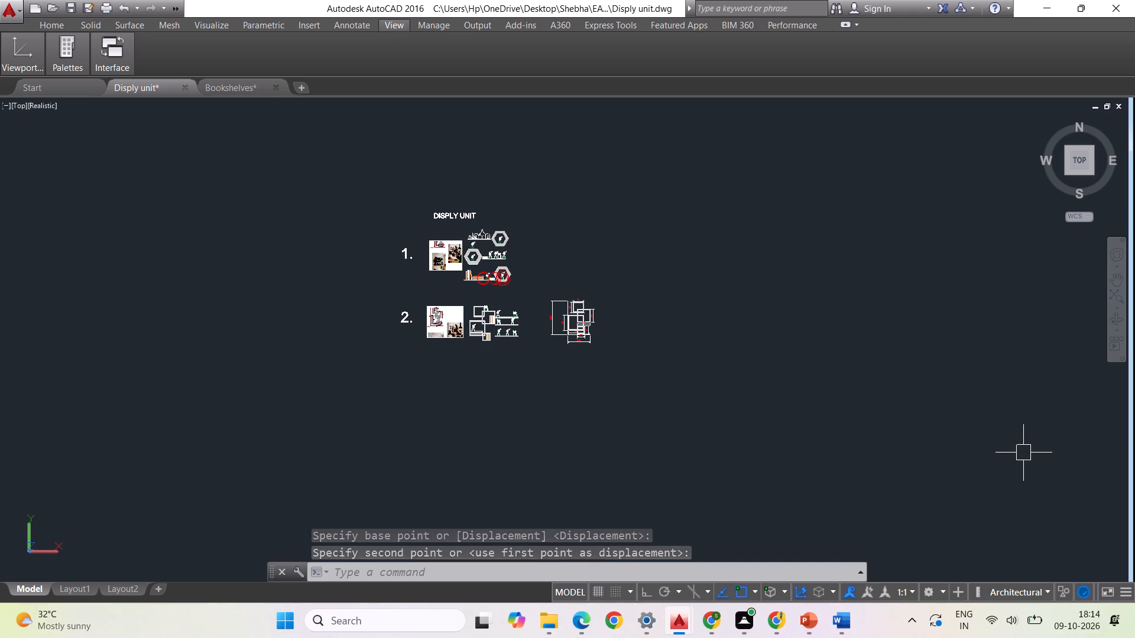
pyautogui.hotkey('ctrl', 'p')
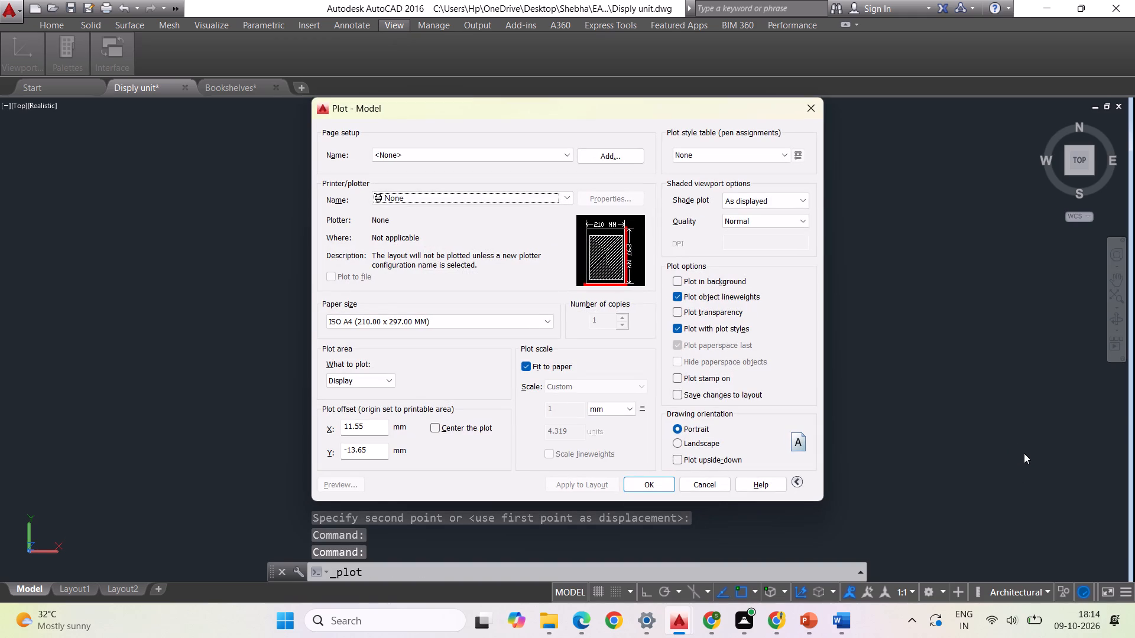
pyautogui.click(571, 194)
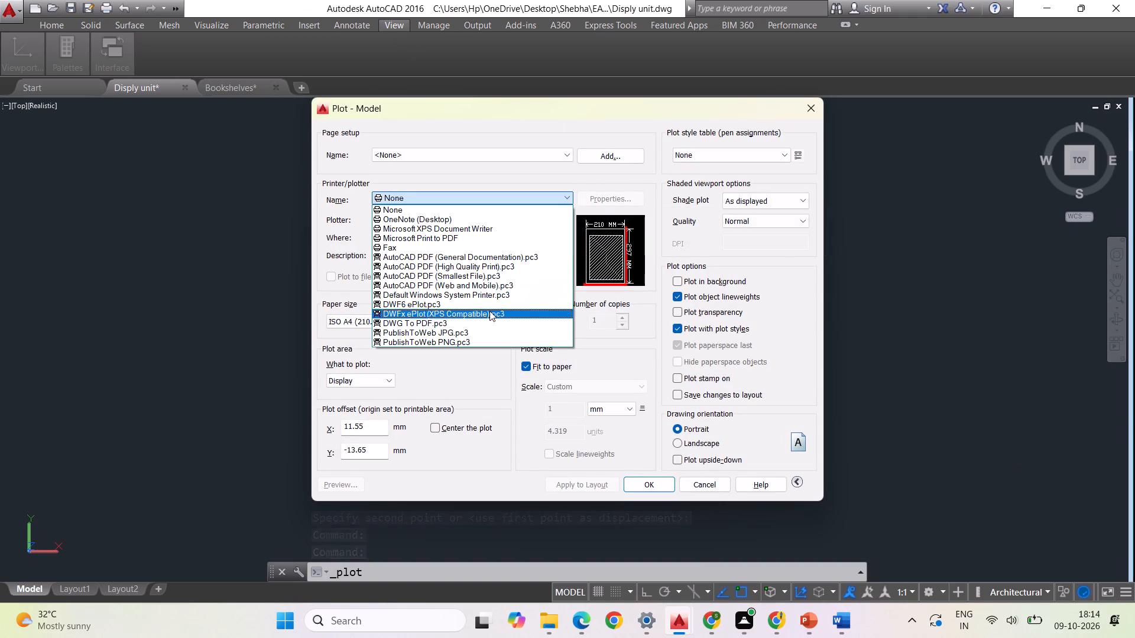
pyautogui.click(489, 320)
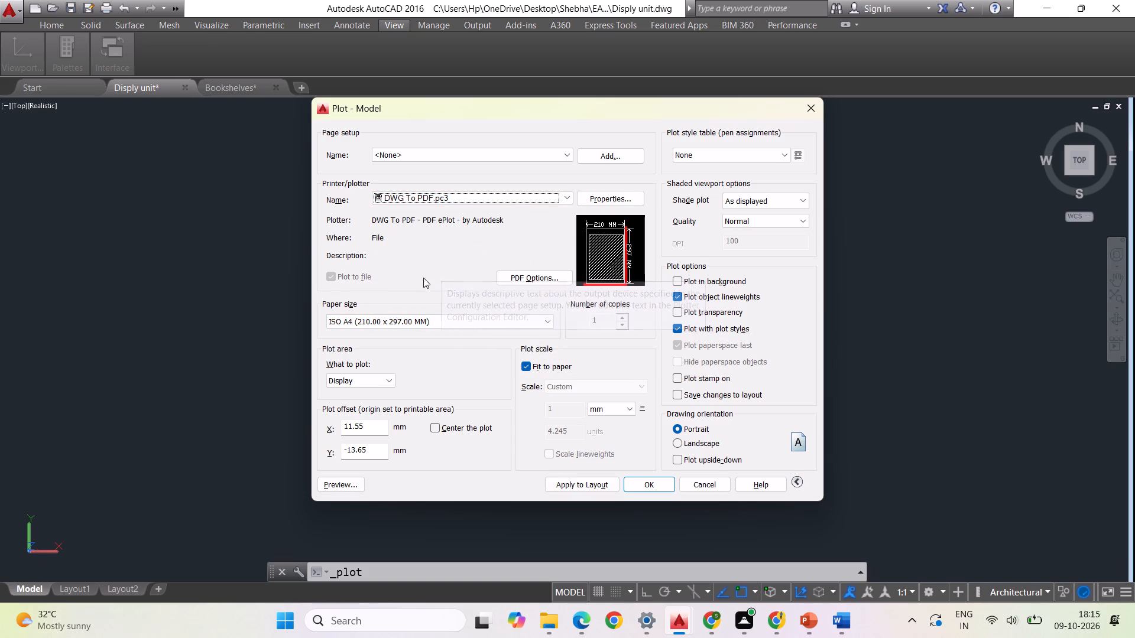
pyautogui.click(739, 156)
pyautogui.click(715, 183)
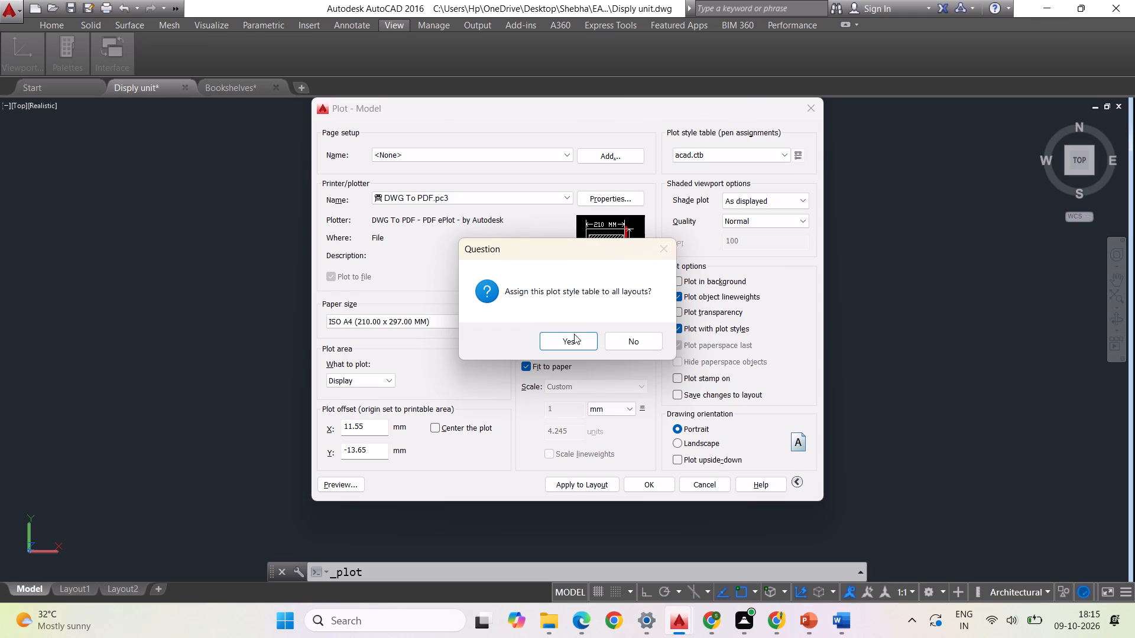
pyautogui.click(569, 341)
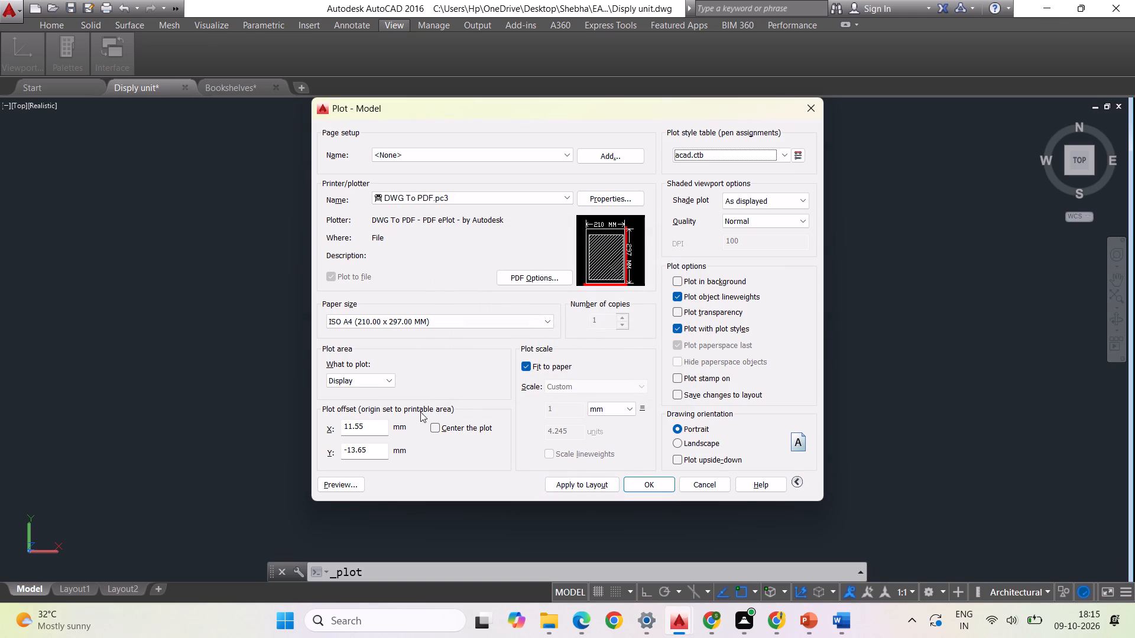
# Set the plot area to a window enclosing the title, both numbered designs and the dimensioned frame drawing.
pyautogui.click(364, 370)
pyautogui.click(367, 378)
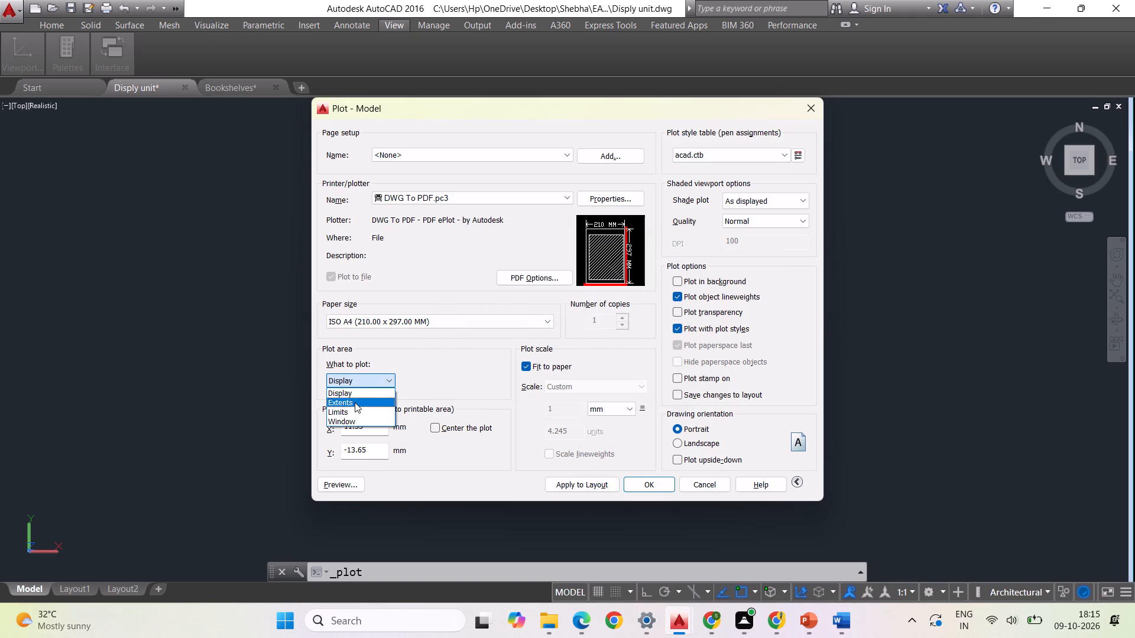
pyautogui.click(351, 419)
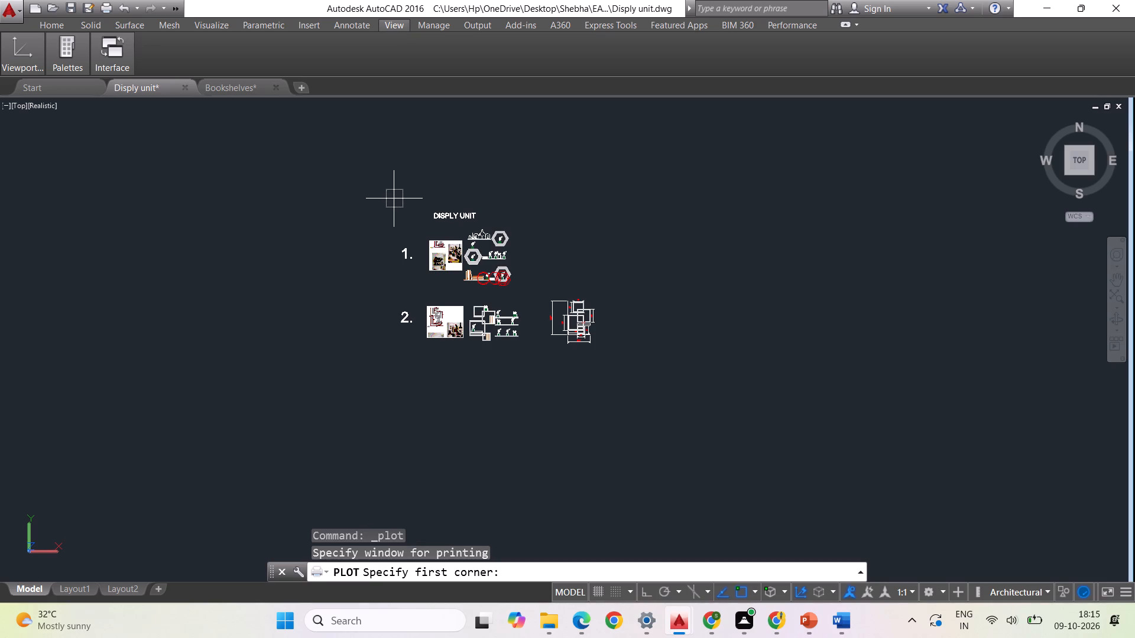
pyautogui.click(398, 206)
pyautogui.click(599, 352)
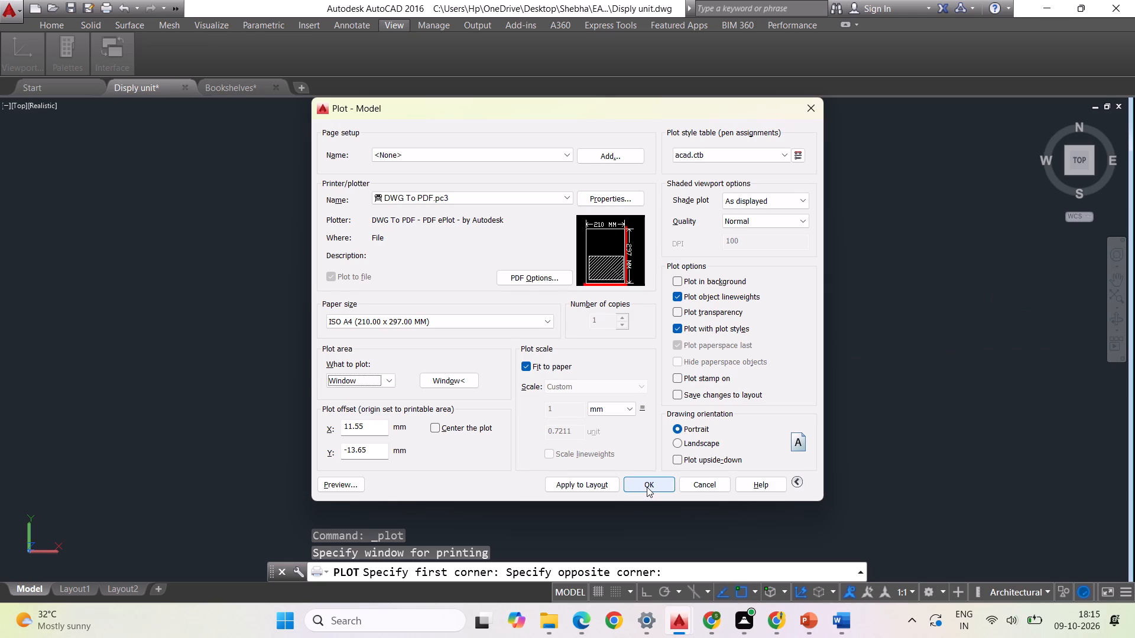
# Plot the sheet to Disply unit-Model.pdf in the Desktop folder Shebha > EARNING SHIP > Work done pdf > OCT > 8TH.
pyautogui.click(647, 487)
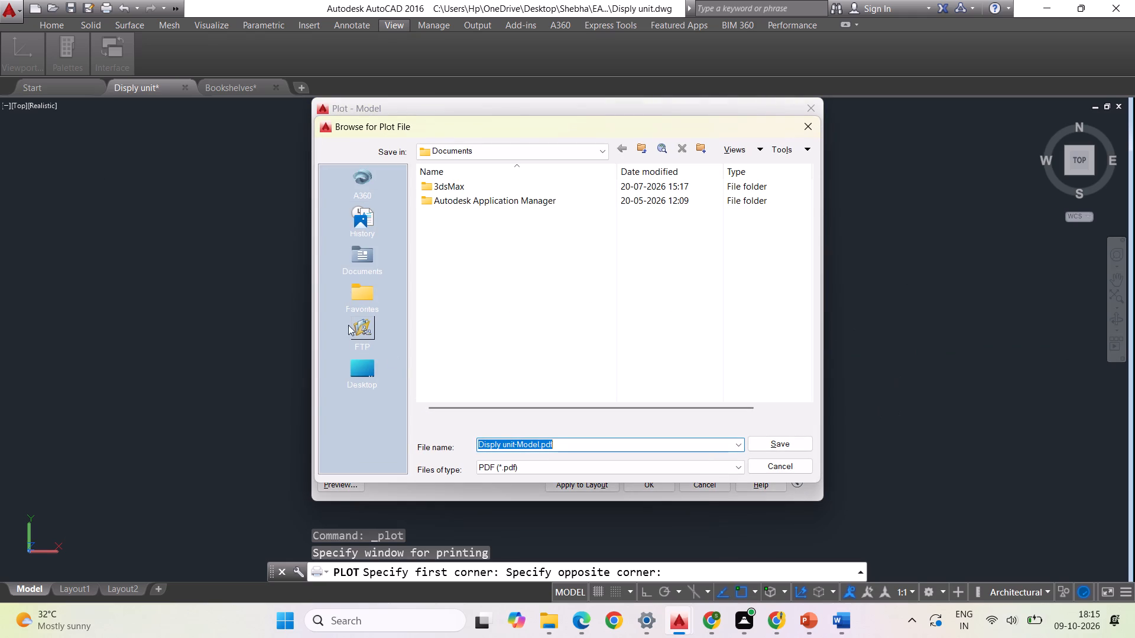
pyautogui.doubleClick(362, 367)
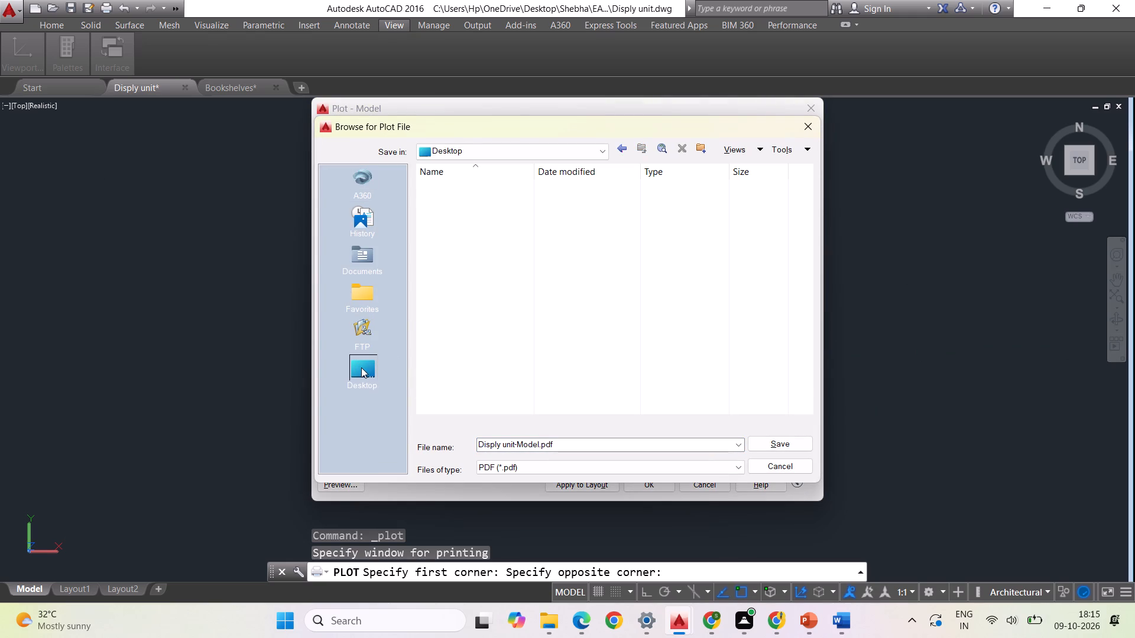
pyautogui.doubleClick(444, 200)
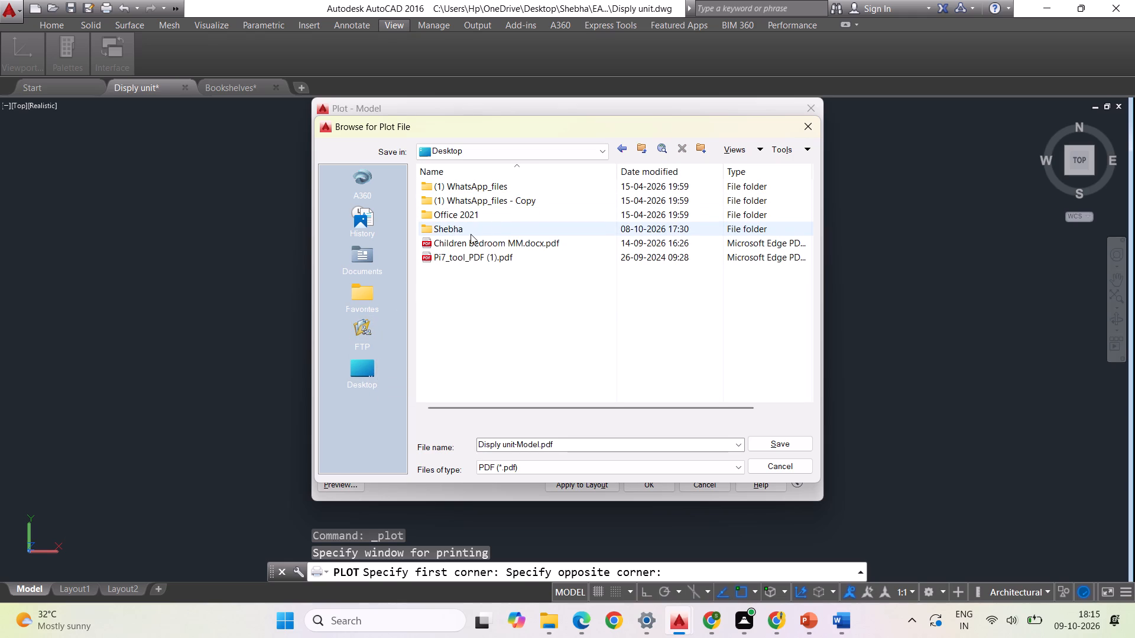
pyautogui.doubleClick(469, 233)
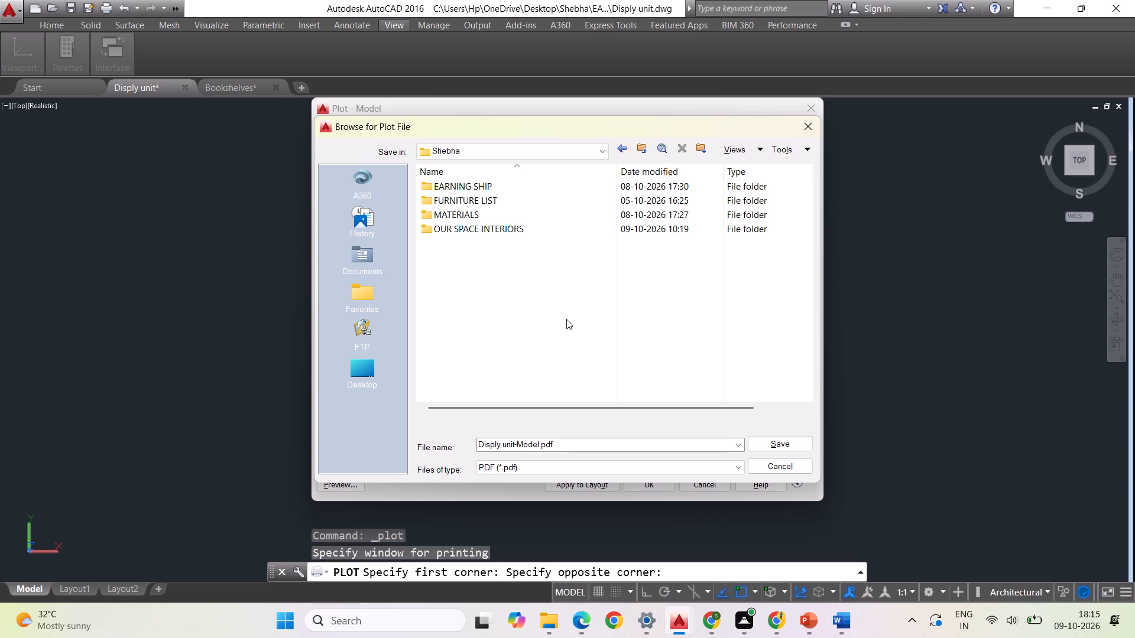
pyautogui.doubleClick(506, 185)
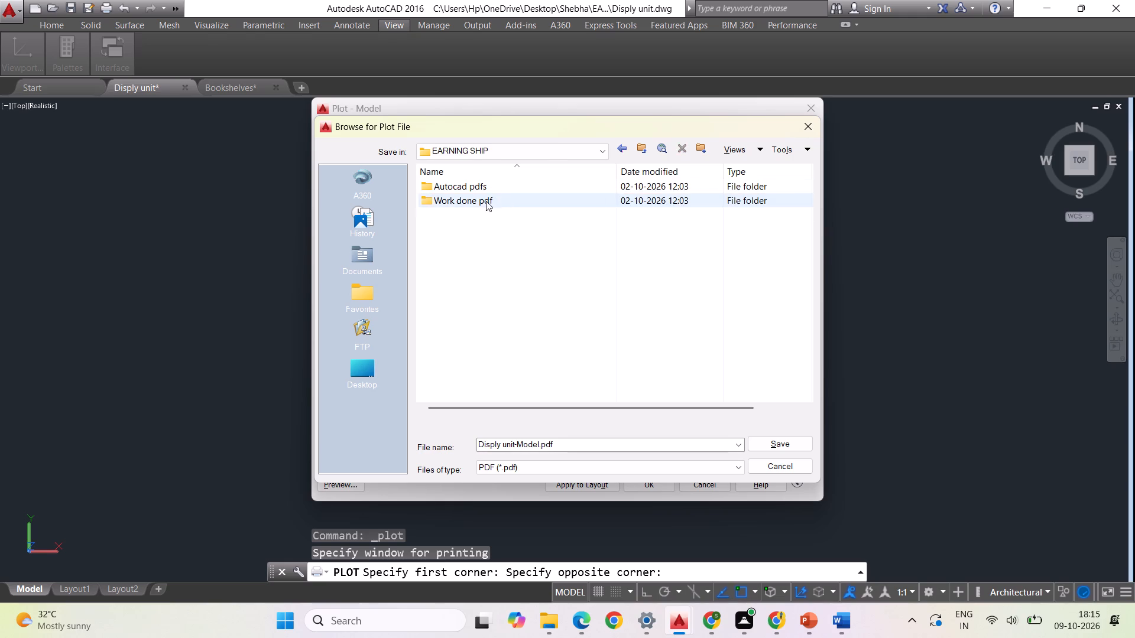
pyautogui.doubleClick(485, 202)
pyautogui.doubleClick(463, 190)
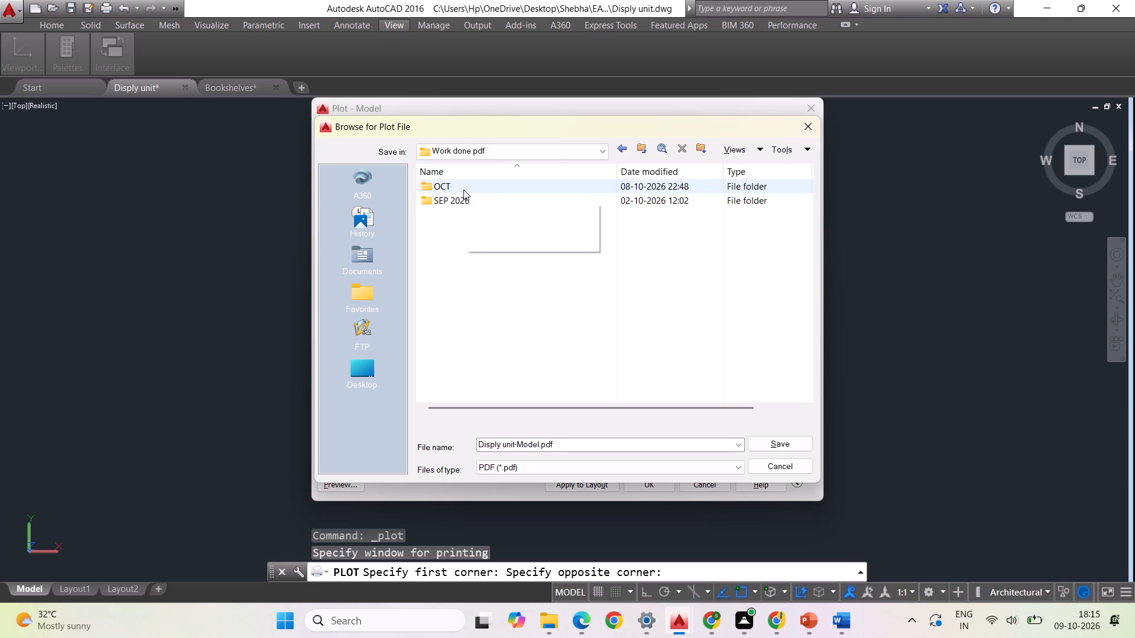
pyautogui.doubleClick(446, 245)
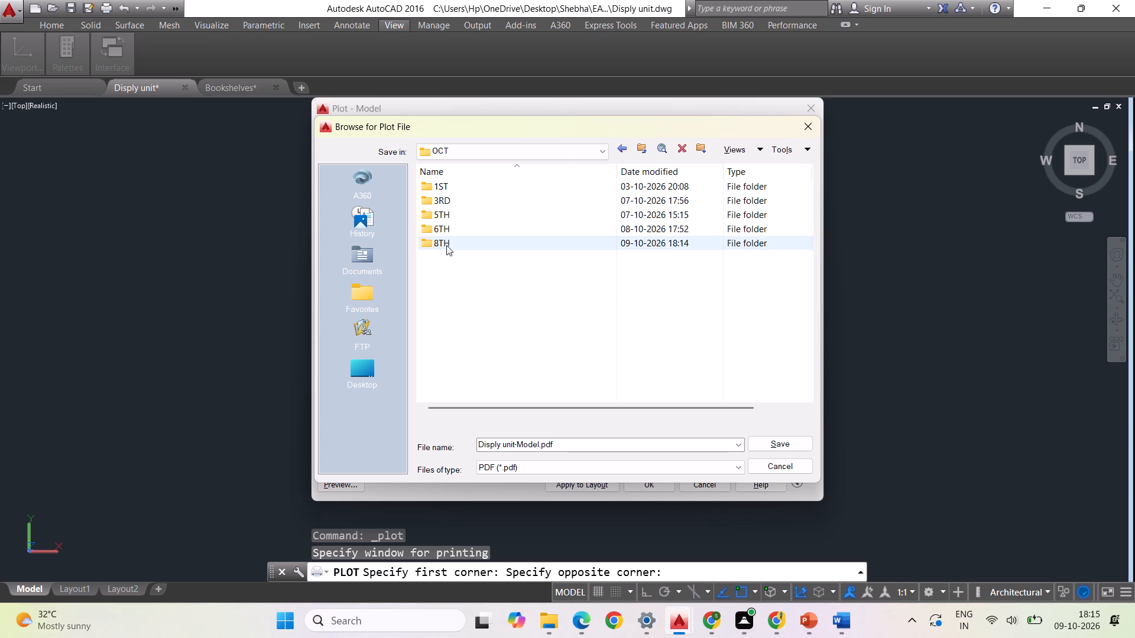
pyautogui.click(790, 444)
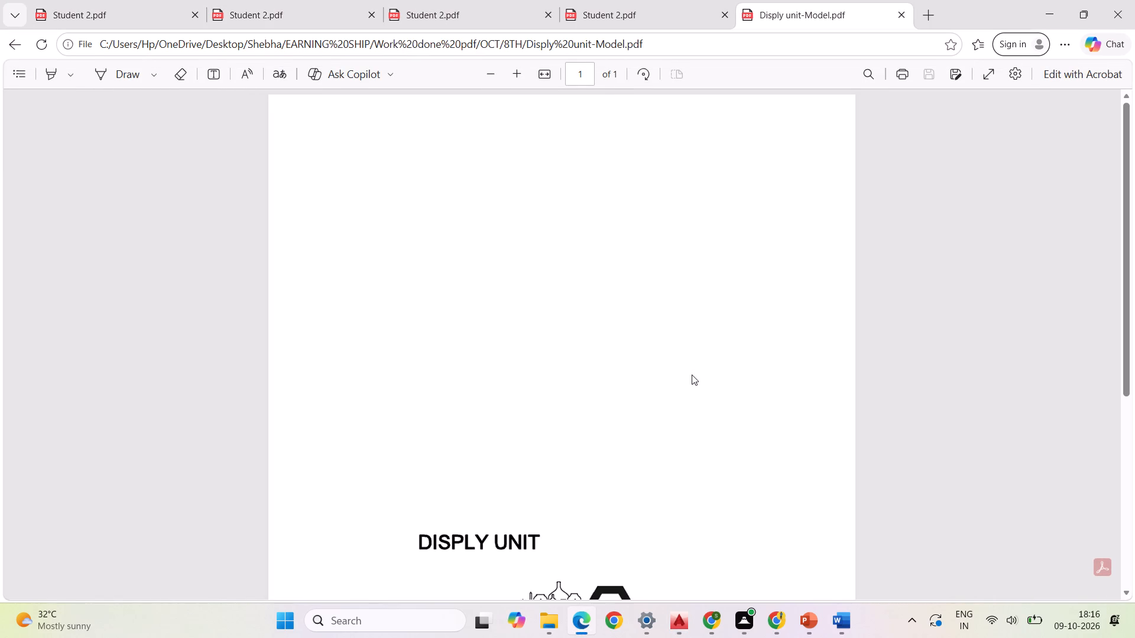
# Review the plotted PDF page to check that the title, both designs and the dimensioned frame drawing are fully included.
pyautogui.scroll(-2, 692, 375)
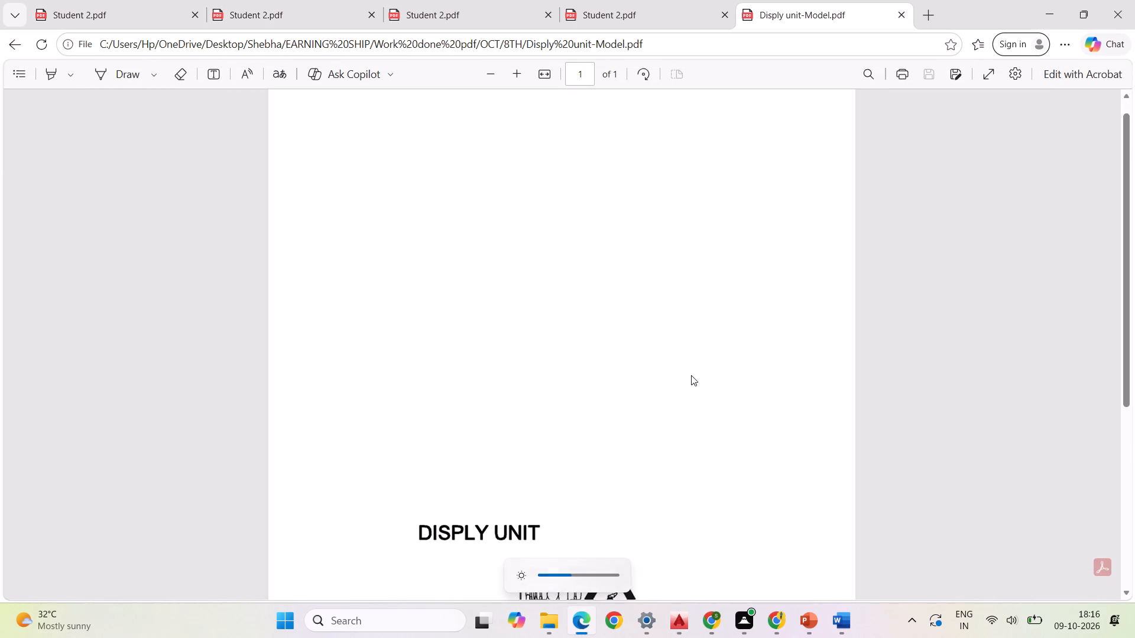
pyautogui.scroll(-6, 691, 375)
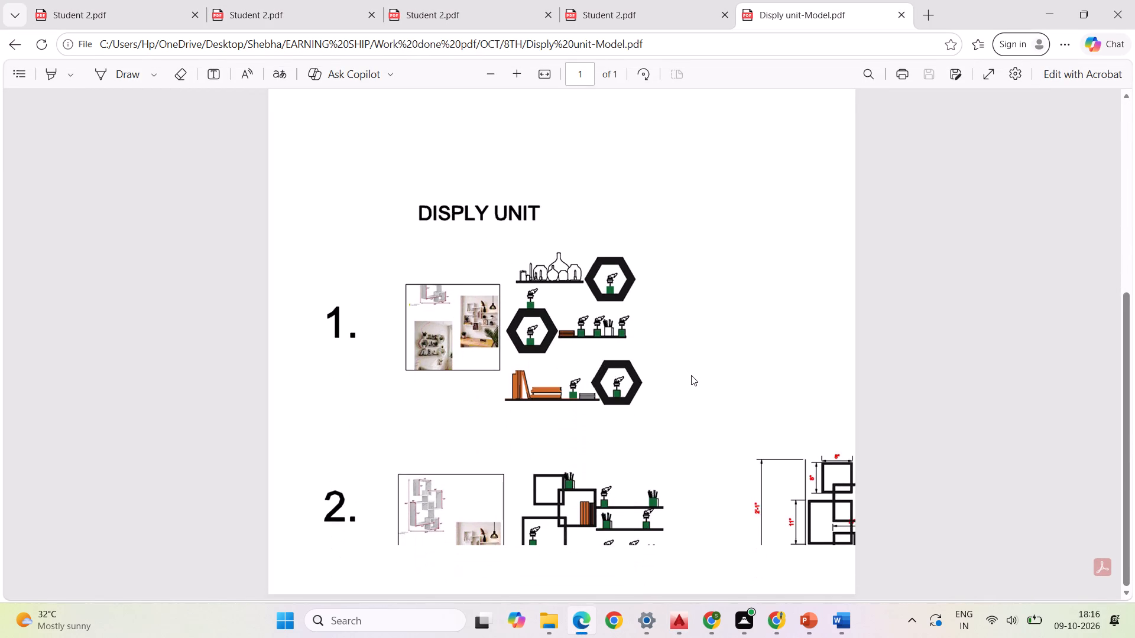
pyautogui.scroll(-1, 691, 375)
pyautogui.click(628, 552)
# Back in AutoCAD, set up a DWG To PDF.pc3 plot with a looser window around the title, both designs and the dimensioned frame drawing.
pyautogui.click(684, 623)
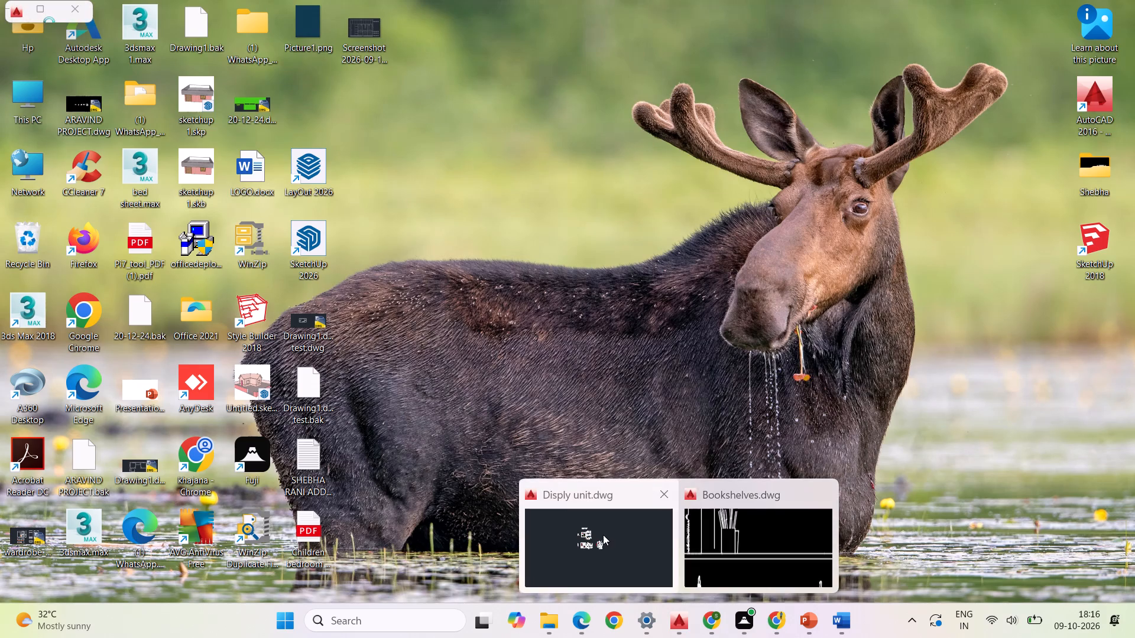
pyautogui.click(603, 535)
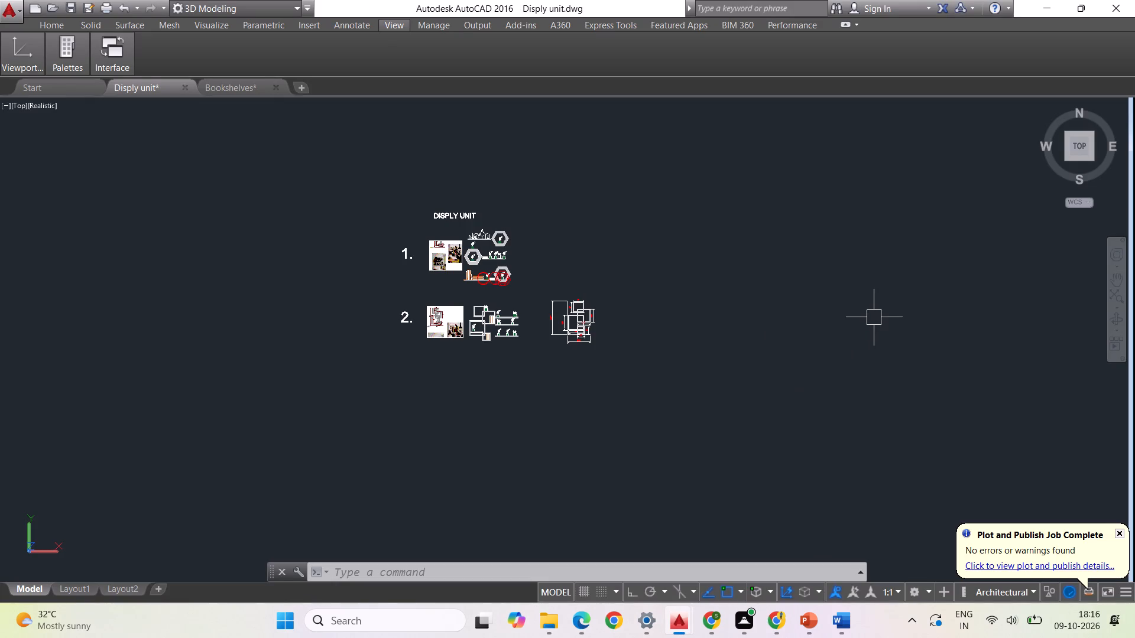
pyautogui.hotkey('ctrl', 'p')
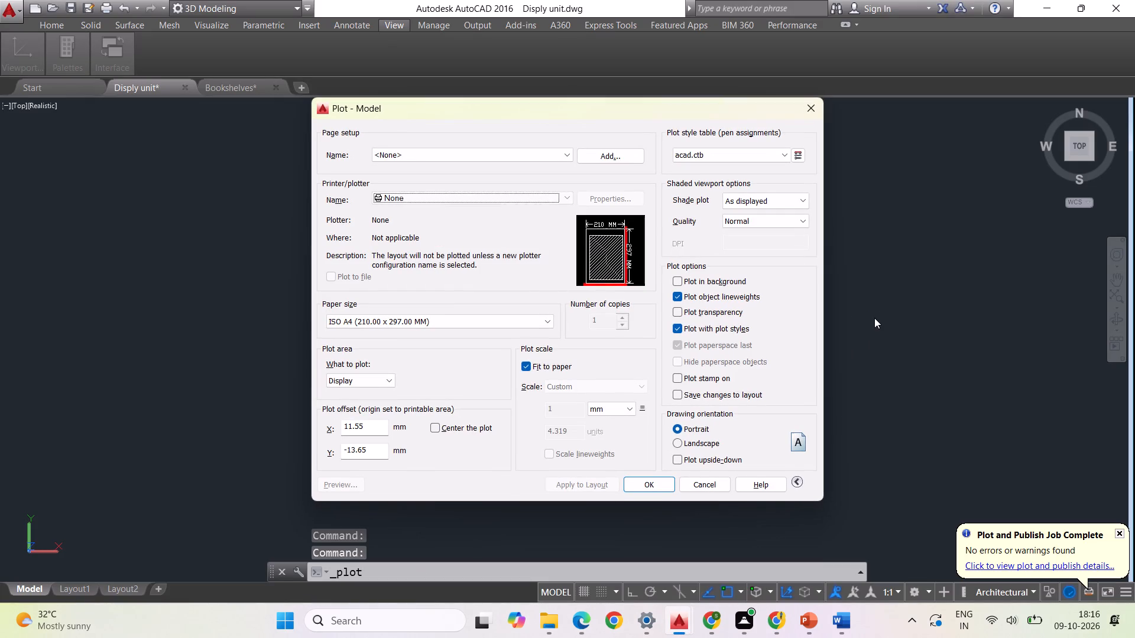
pyautogui.click(524, 202)
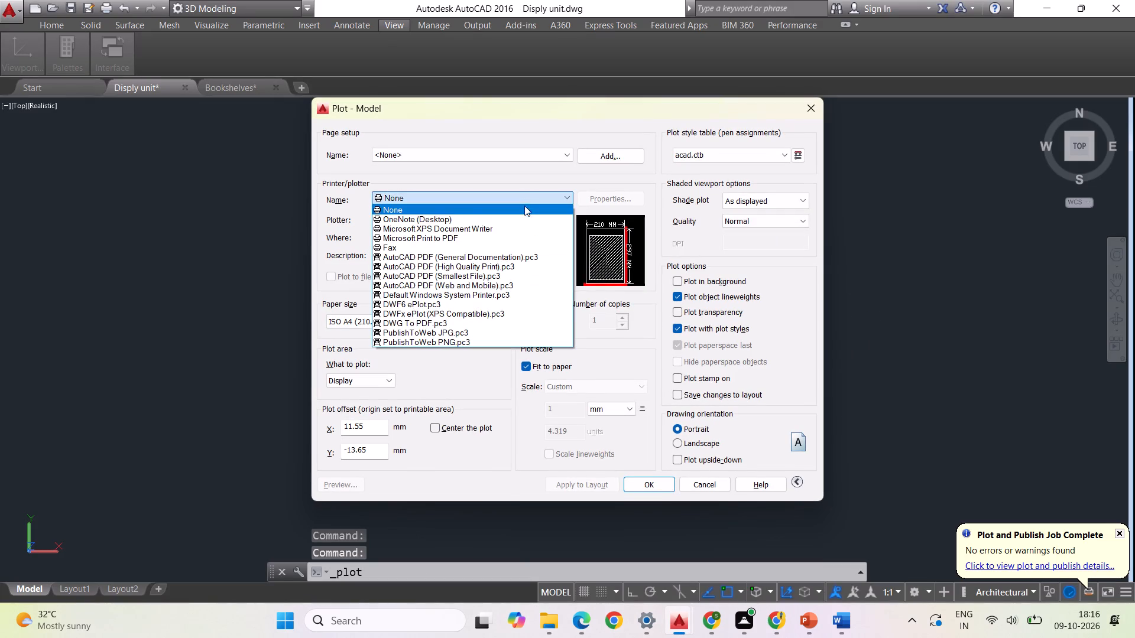
pyautogui.click(479, 320)
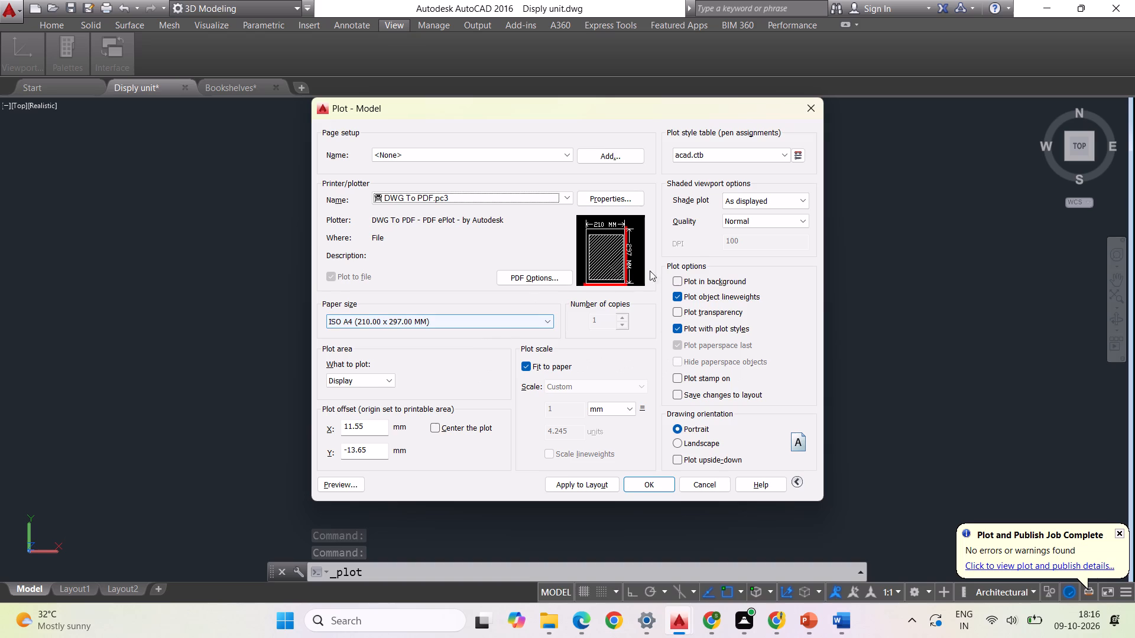
pyautogui.click(364, 383)
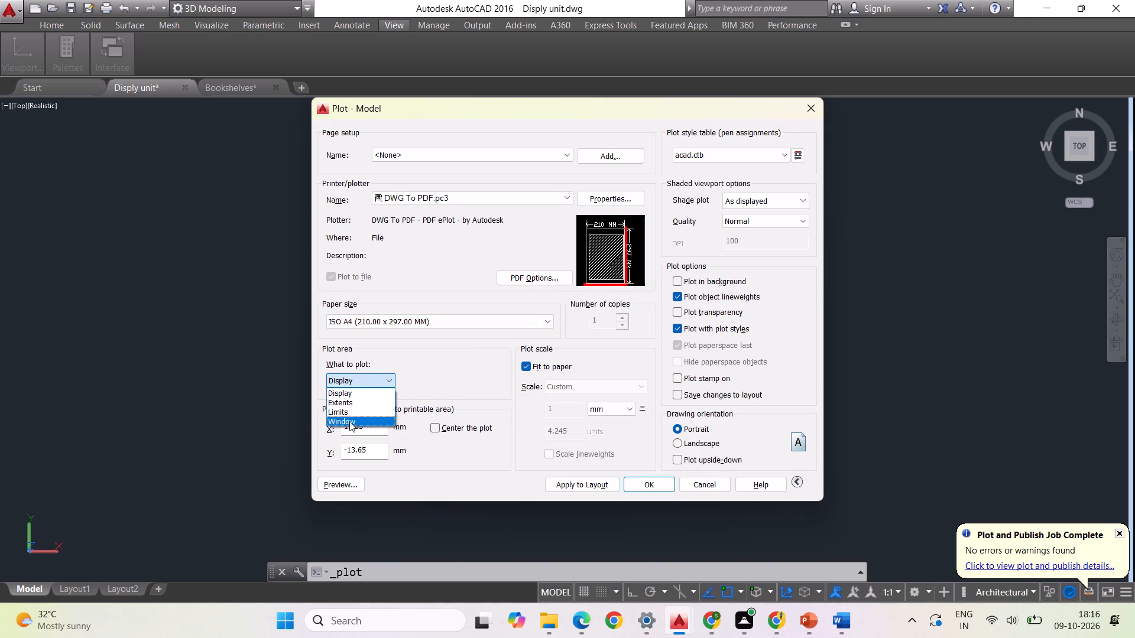
pyautogui.click(349, 421)
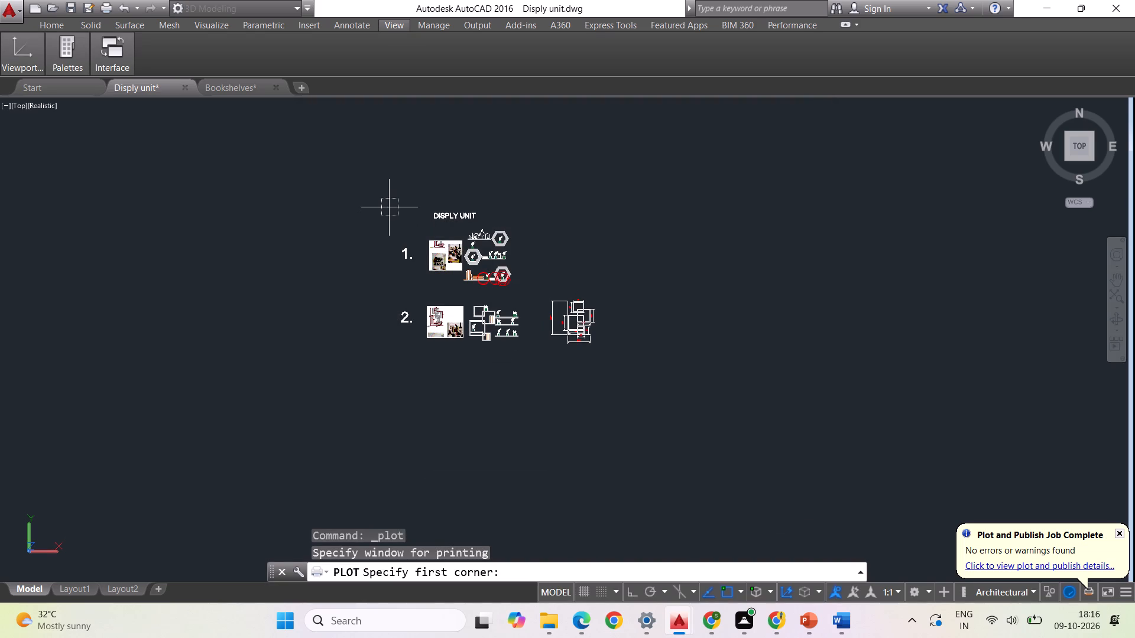
pyautogui.click(391, 204)
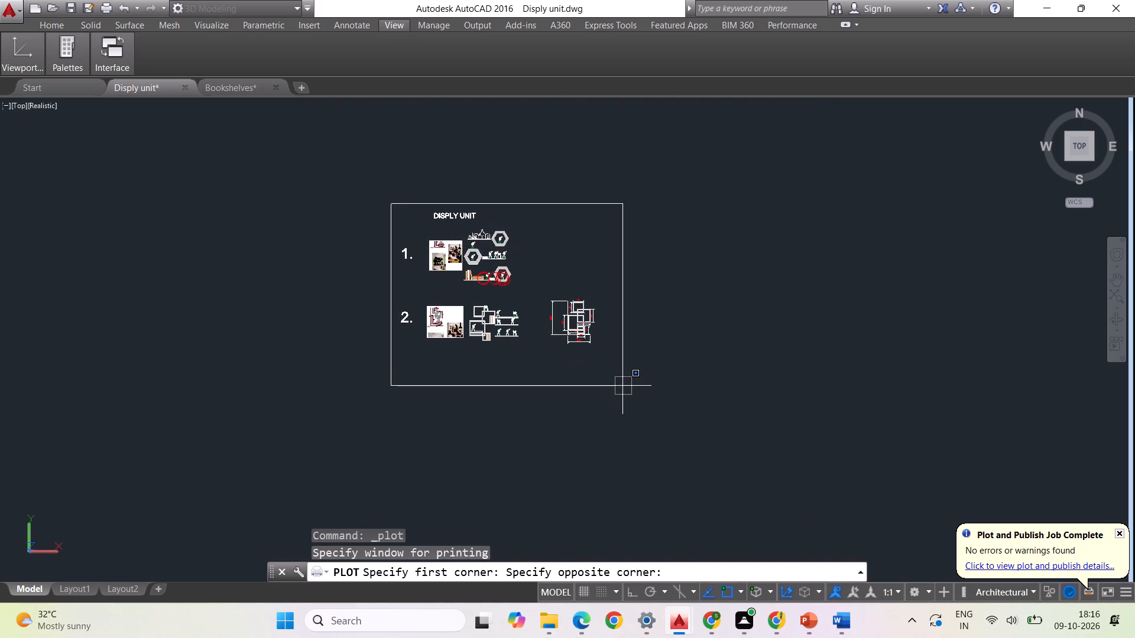
pyautogui.click(623, 390)
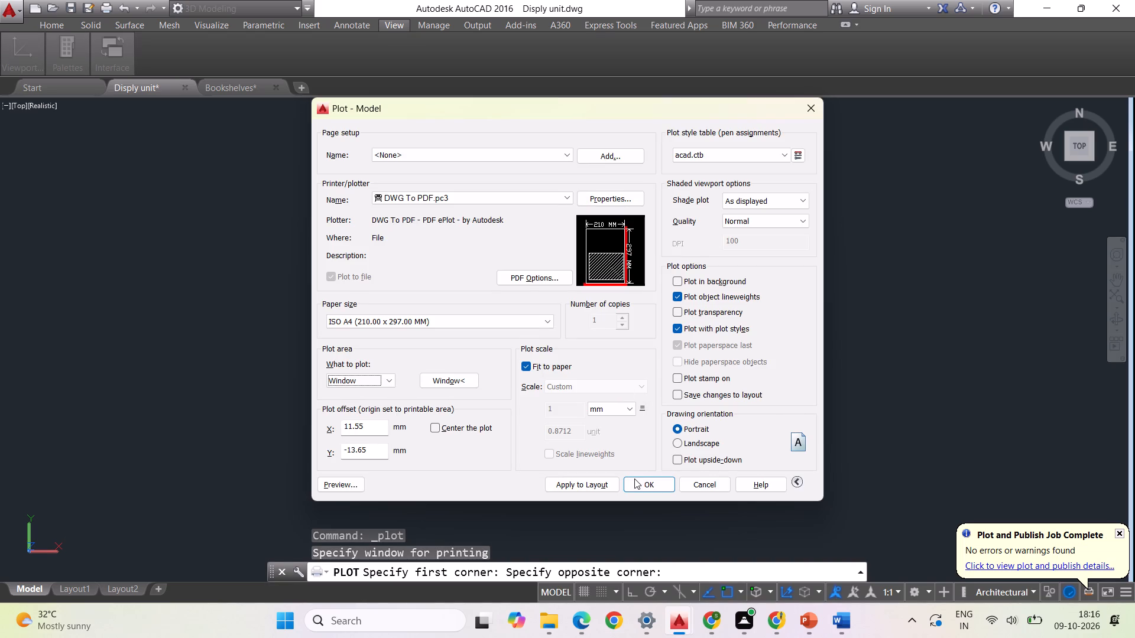
# Plot the sheet to Disply unit-Model.pdf in the 8TH folder, overwriting the existing file, and check the resulting page.
pyautogui.click(634, 480)
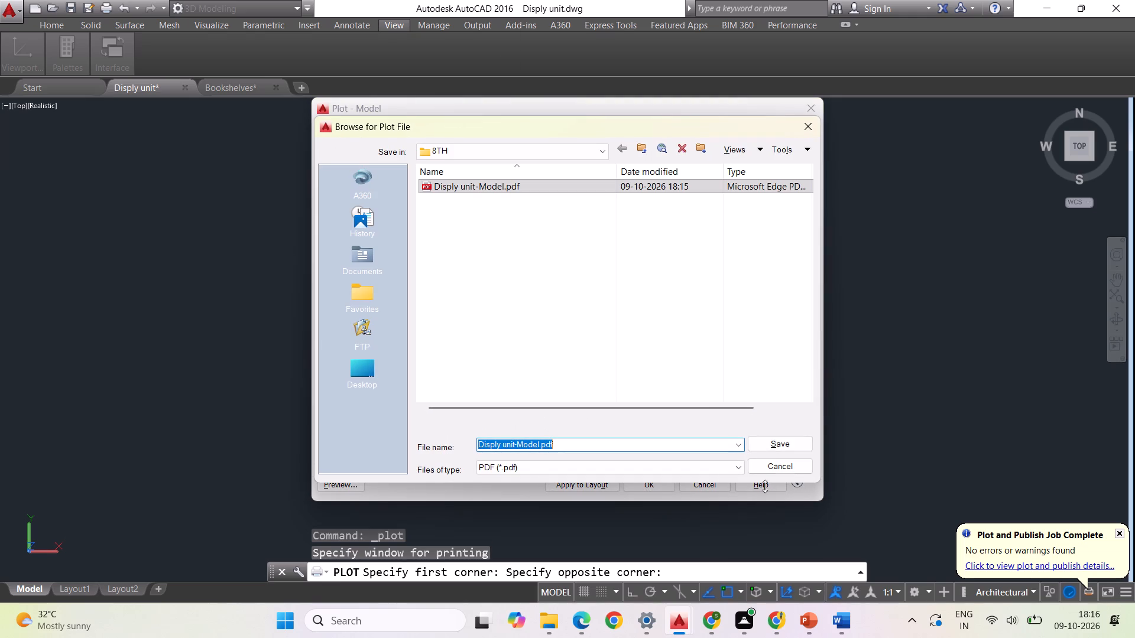
pyautogui.click(774, 444)
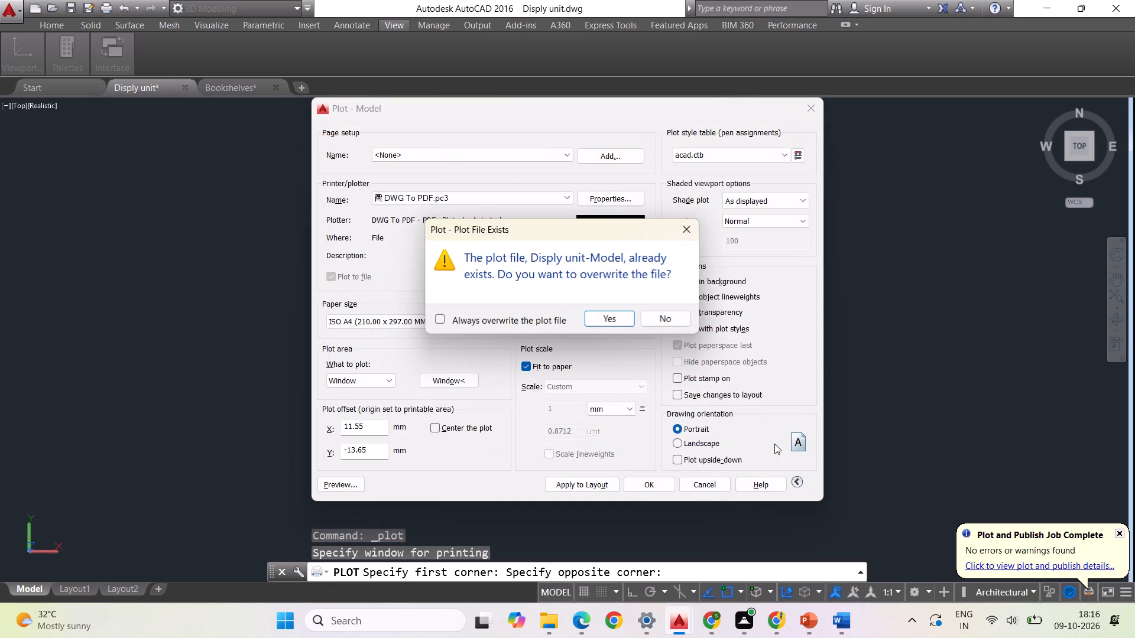
pyautogui.click(609, 318)
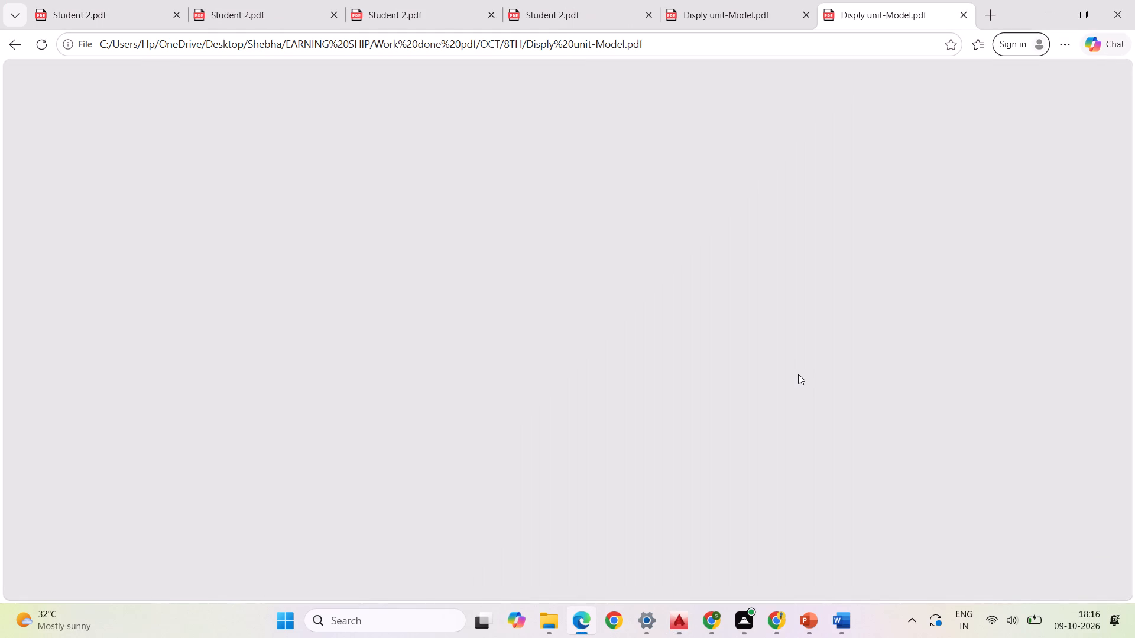
pyautogui.scroll(-3, 797, 375)
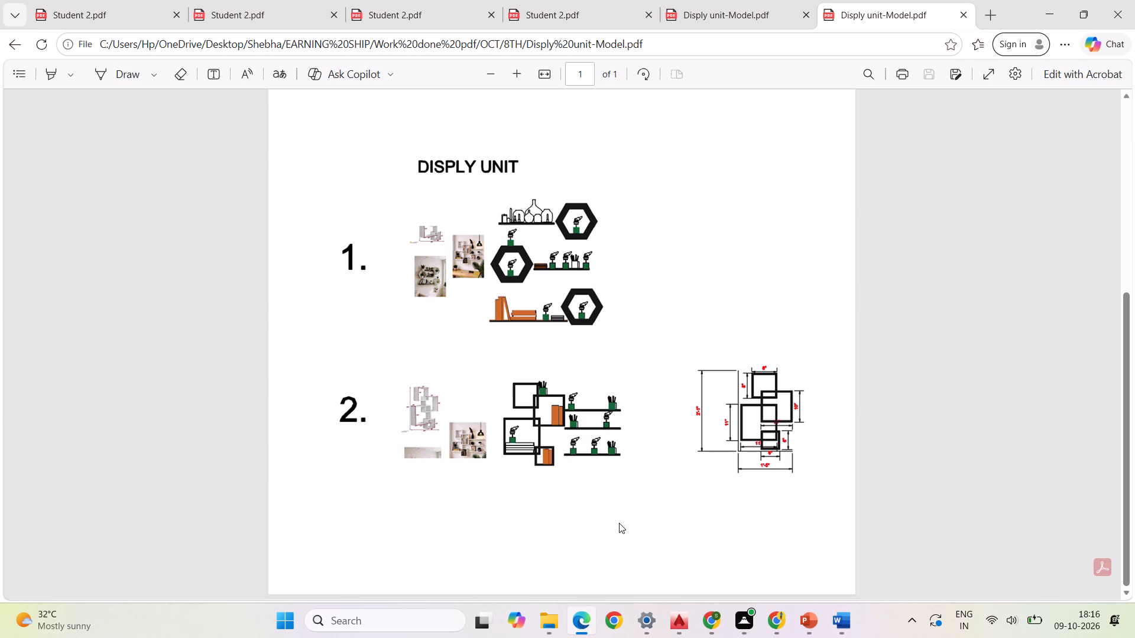
# Back in AutoCAD, enlarge design 1's reference image by reference scaling from its lower-left corner until its top sits just below the title.
pyautogui.click(672, 631)
pyautogui.click(614, 559)
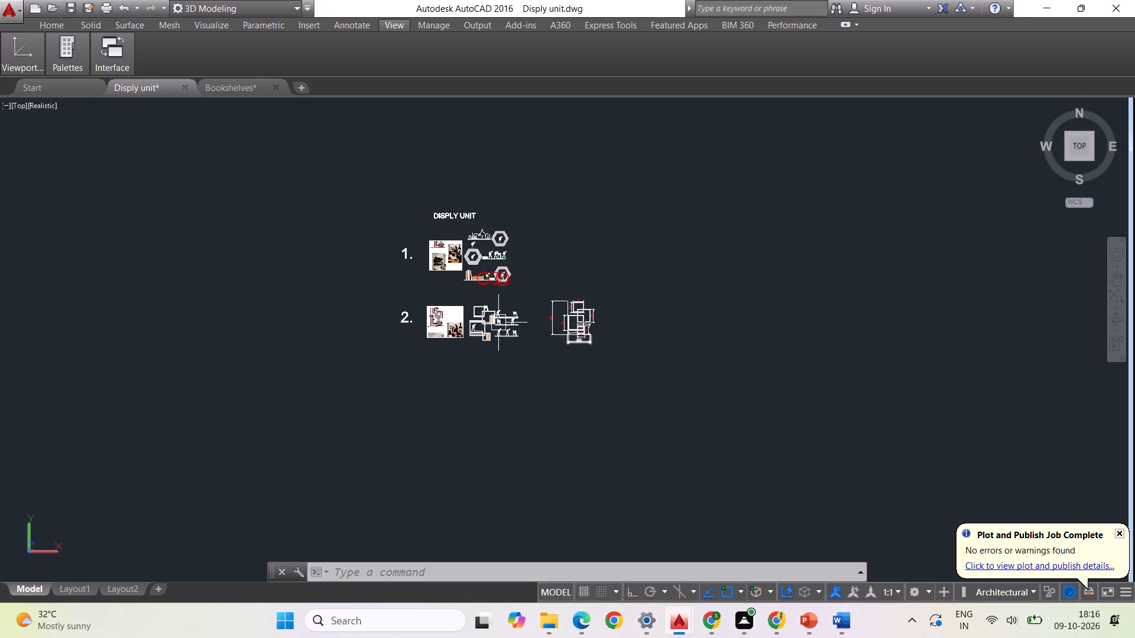
pyautogui.scroll(2, 492, 323)
pyautogui.click(404, 216)
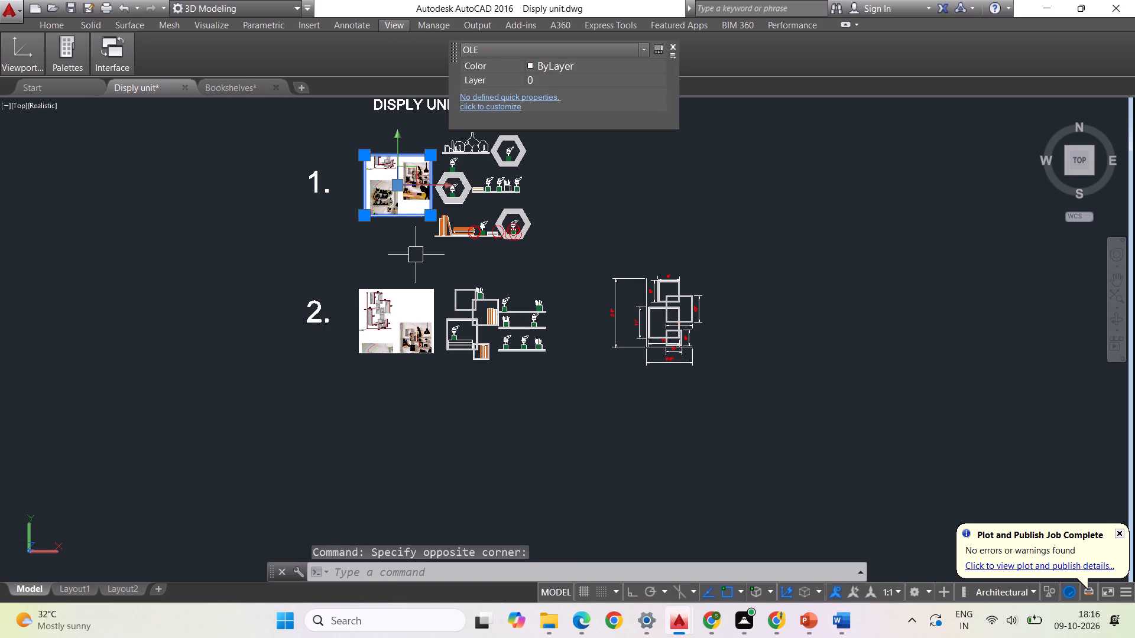
pyautogui.write('SCALE')
pyautogui.press('Return')
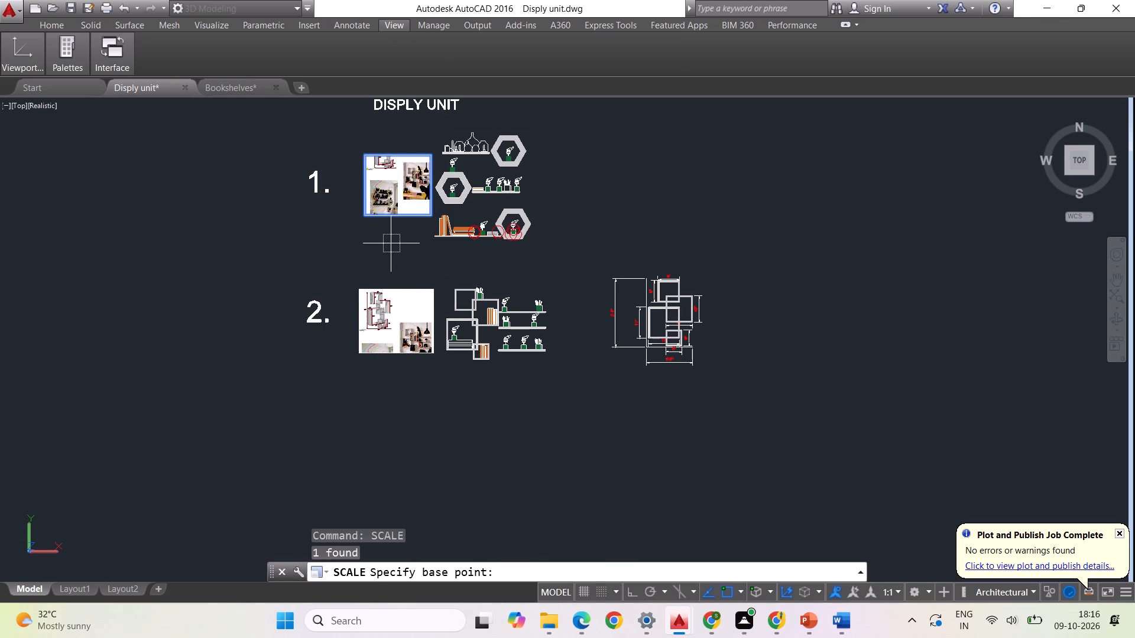
pyautogui.click(368, 220)
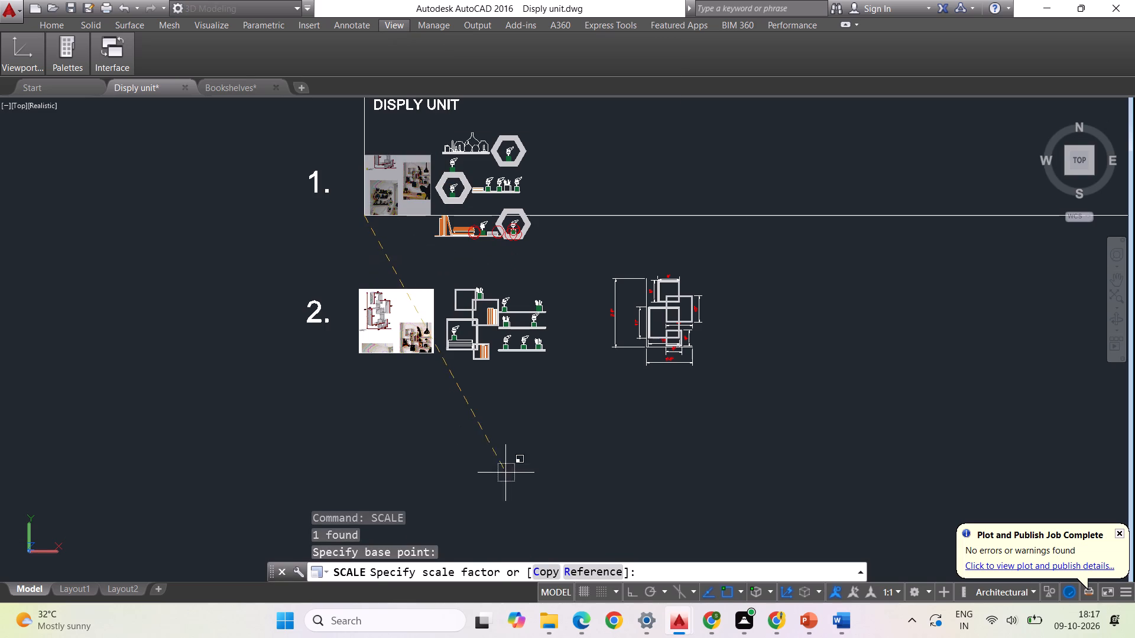
pyautogui.click(582, 572)
pyautogui.scroll(1, 411, 260)
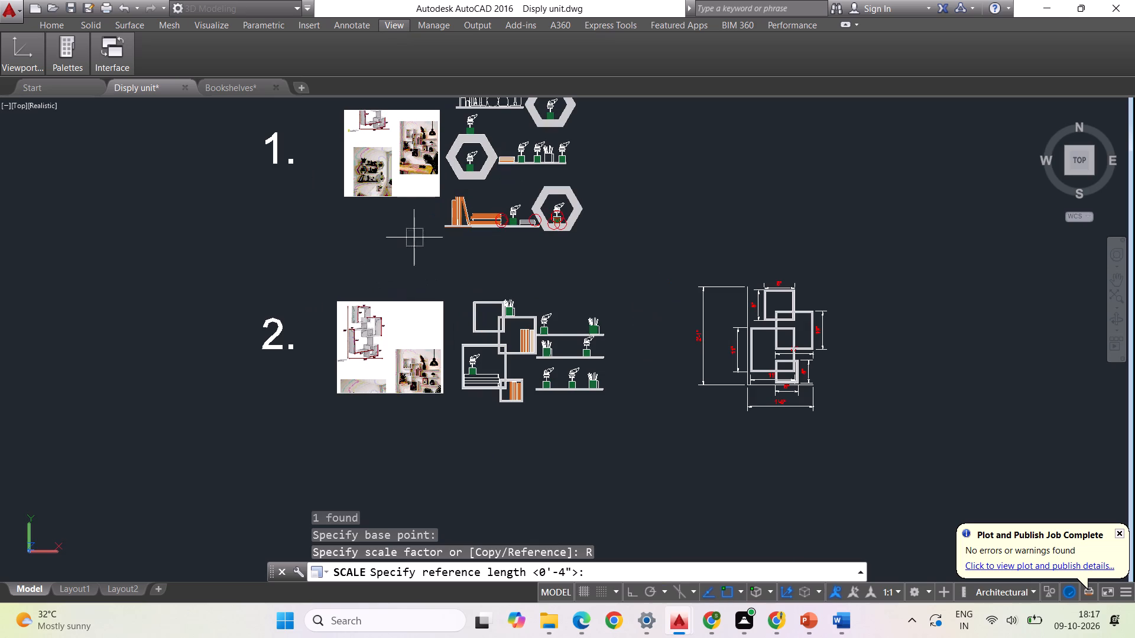
pyautogui.click(435, 200)
pyautogui.click(341, 200)
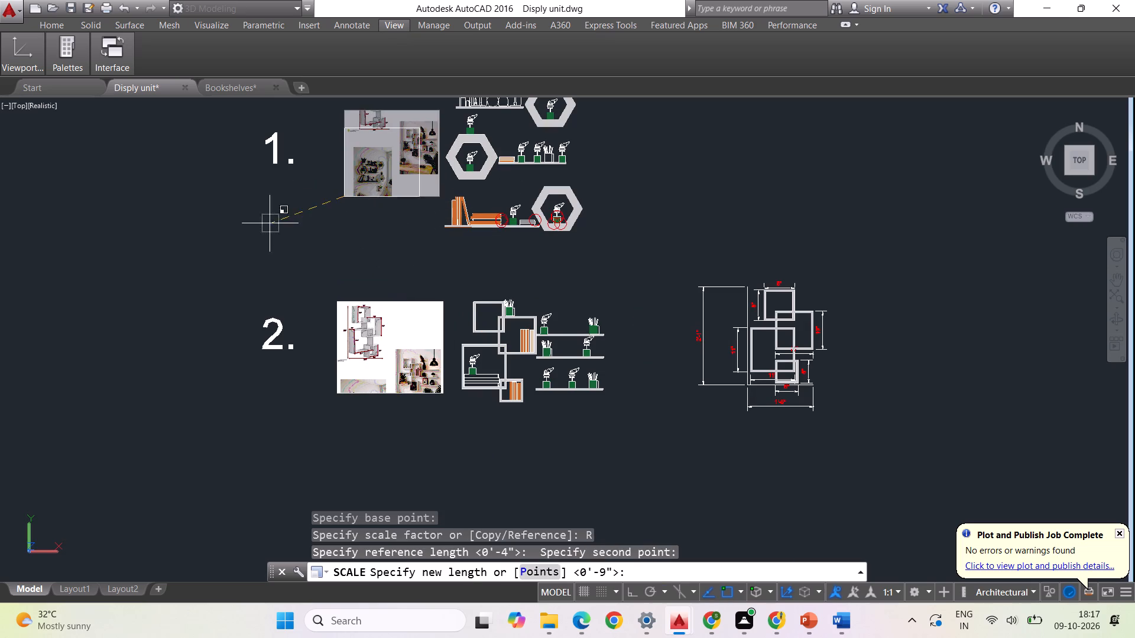
pyautogui.scroll(-1, 255, 266)
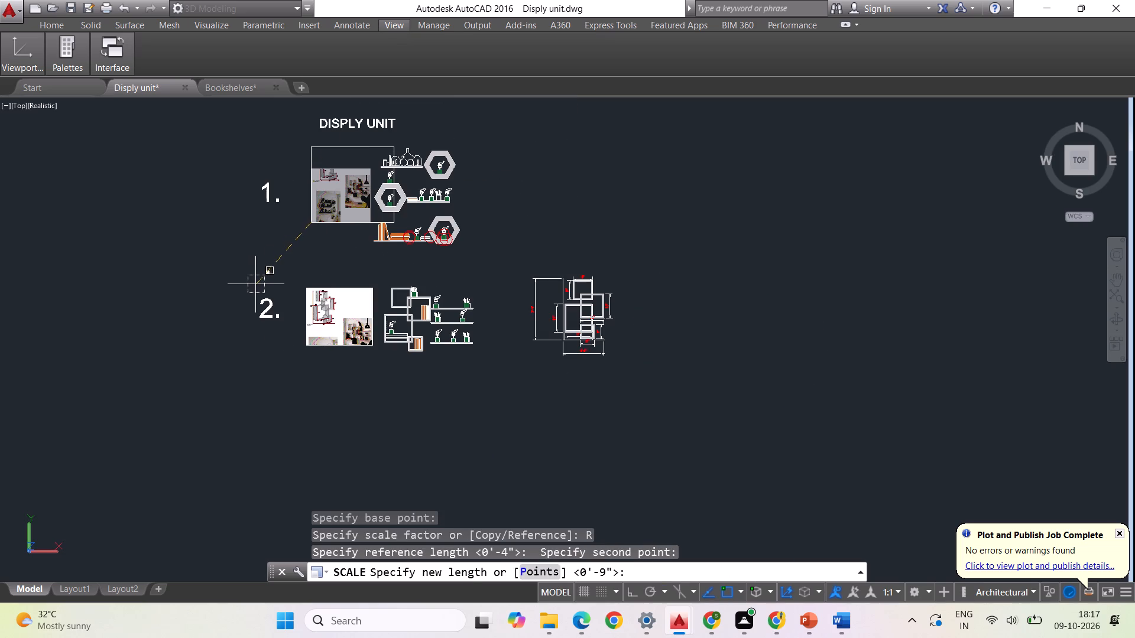
pyautogui.click(247, 296)
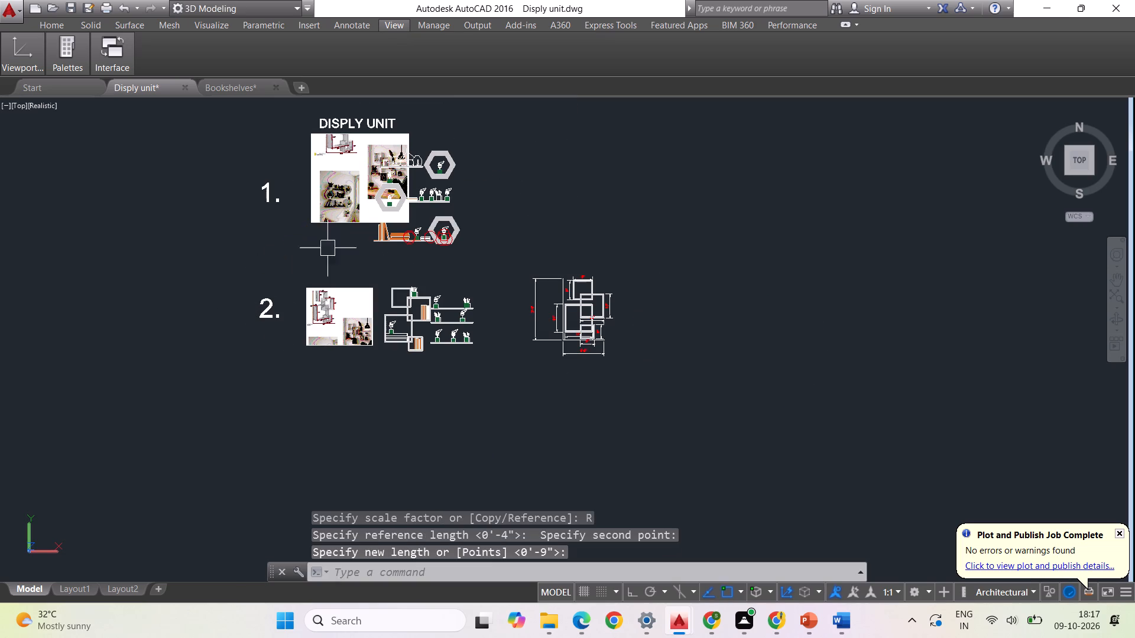
# Move design 1's enlarged reference image by its lower-left corner to the empty area right of the hexagon shelves.
pyautogui.click(362, 220)
pyautogui.rightClick(323, 249)
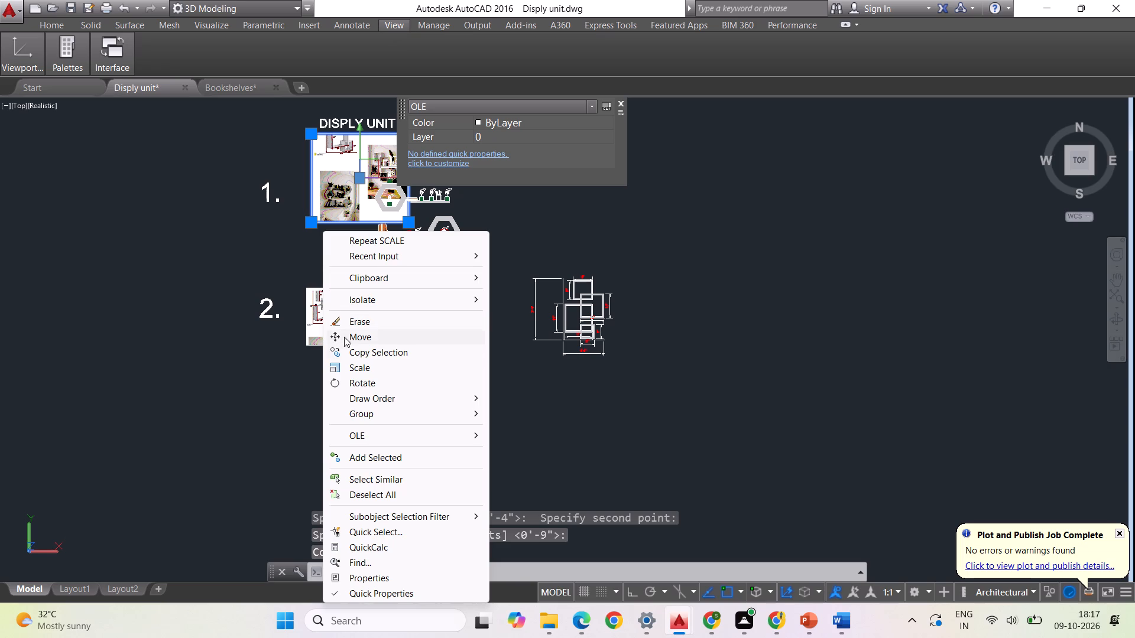
pyautogui.click(354, 342)
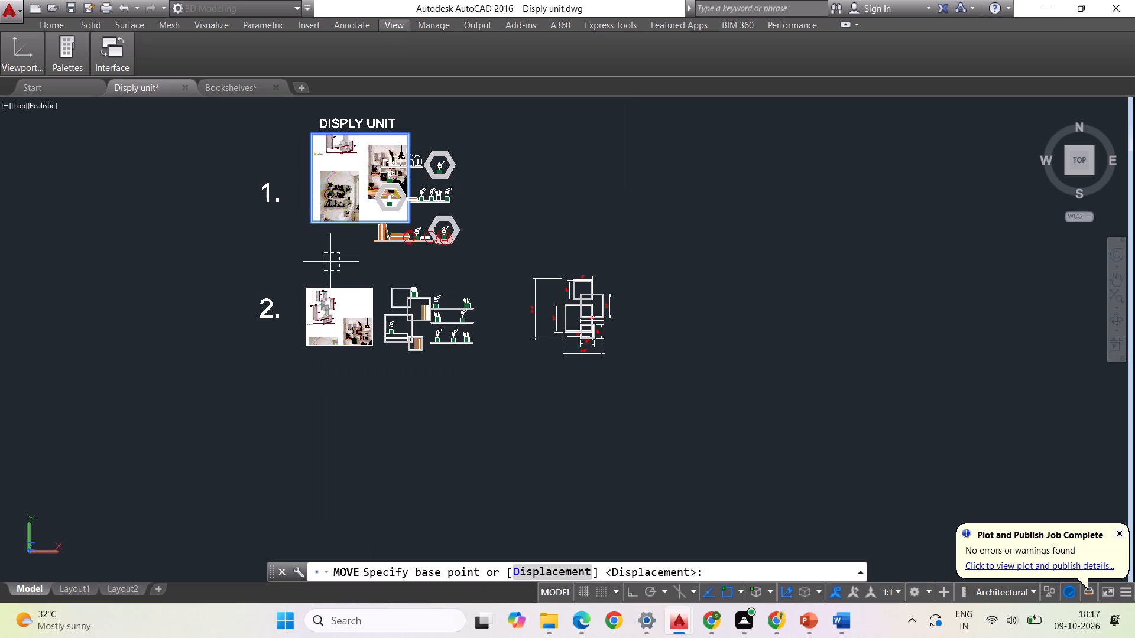
pyautogui.click(310, 226)
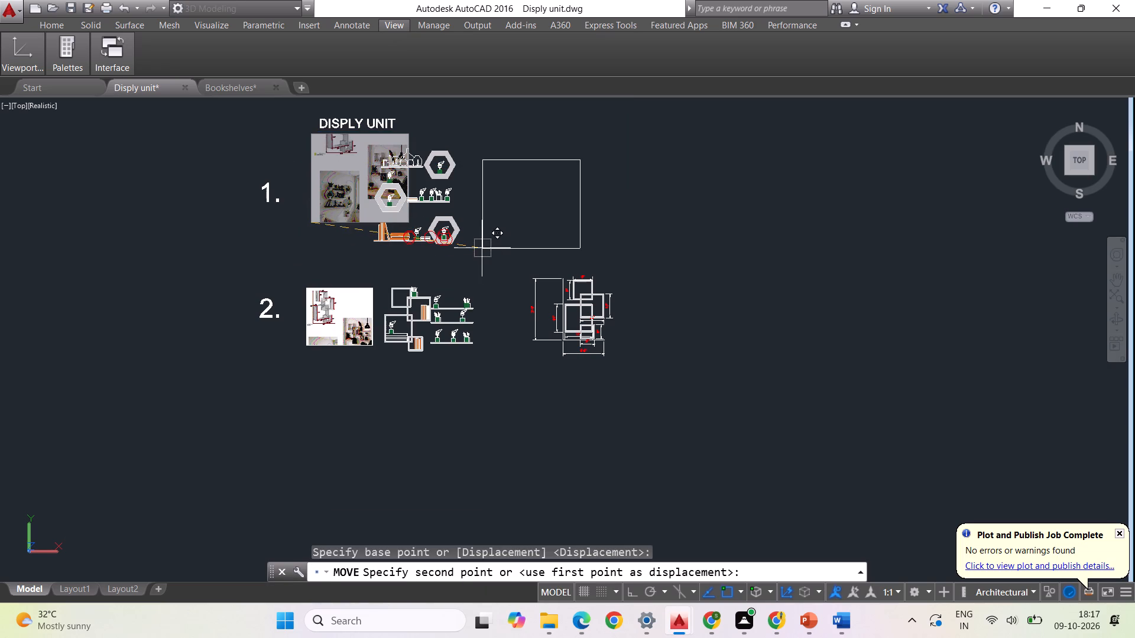
pyautogui.click(488, 246)
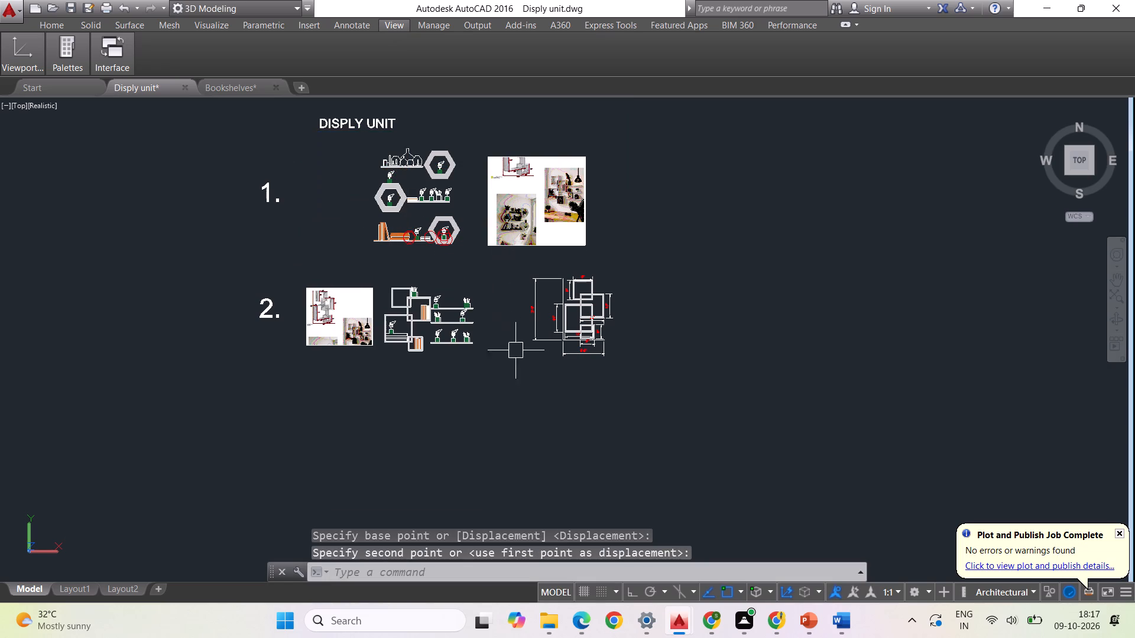
# Enlarge design 2's reference image to about twice its size by reference scaling from its lower-right corner.
pyautogui.click(349, 345)
pyautogui.write('SCALE')
pyautogui.press('Return')
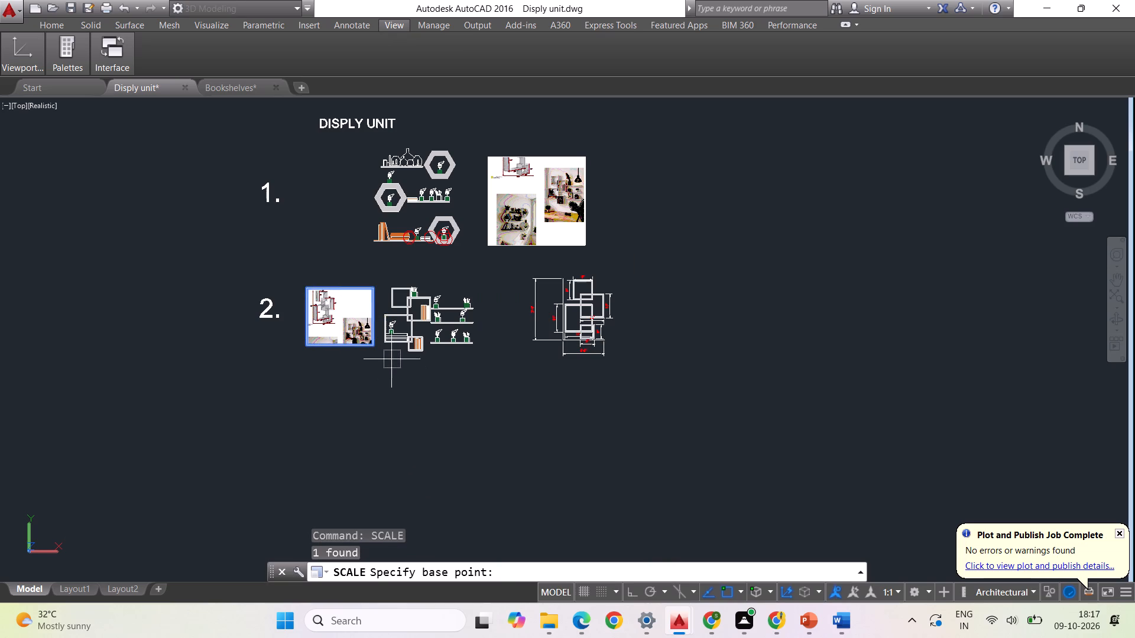
pyautogui.click(372, 350)
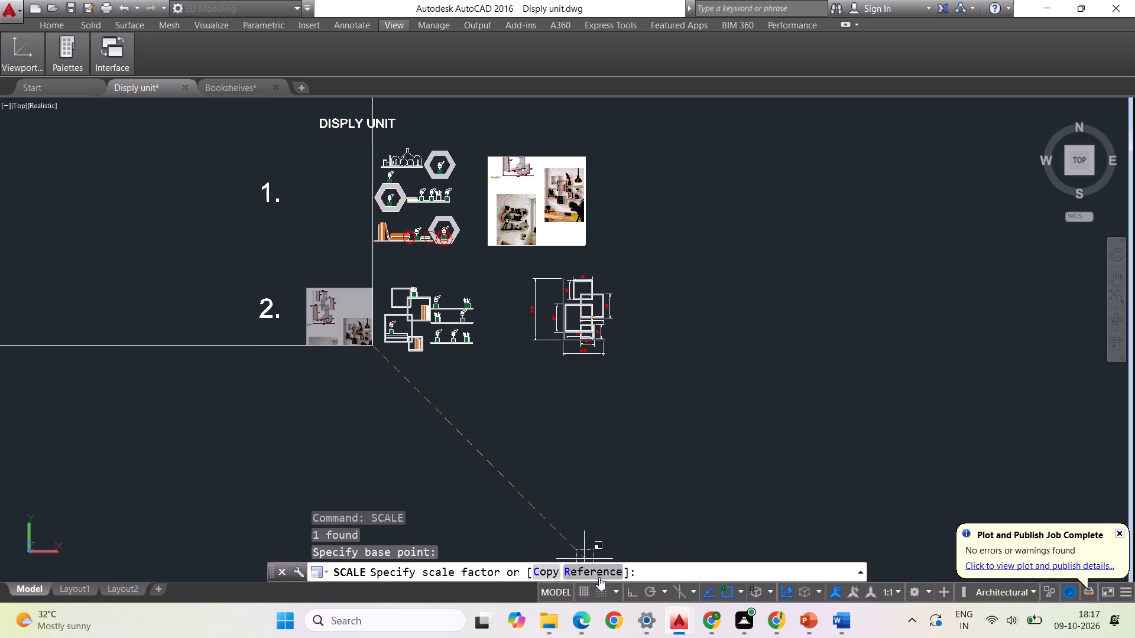
pyautogui.click(598, 574)
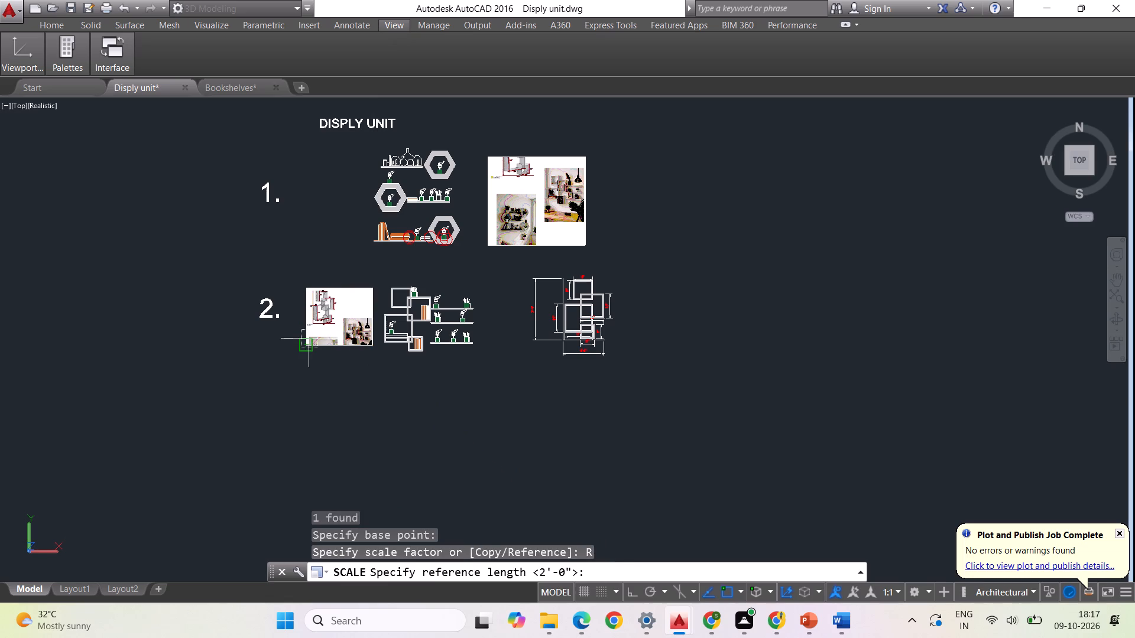
pyautogui.click(309, 342)
pyautogui.click(371, 347)
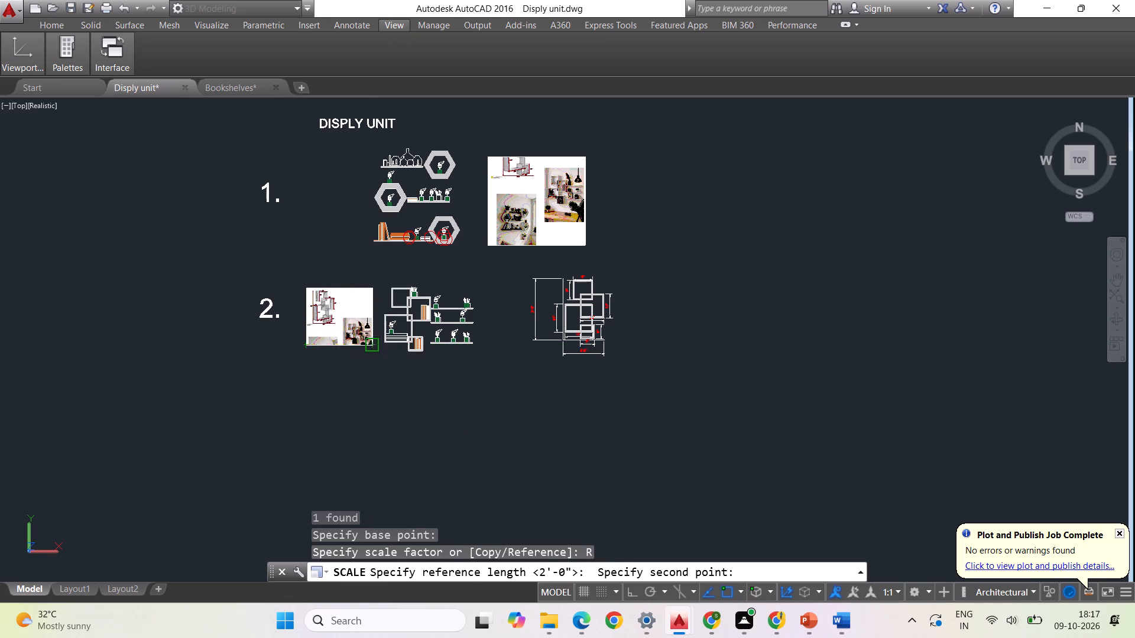
pyautogui.click(446, 461)
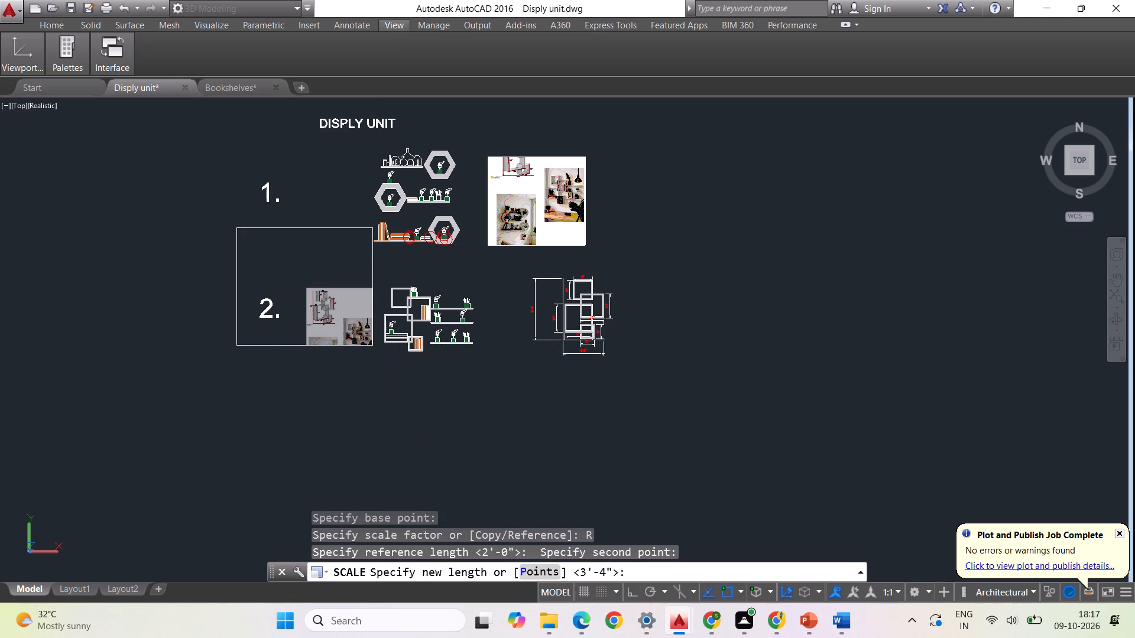
# Move design 2's enlarged reference image horizontally, with Ortho on, to just right of the dimensioned frame drawing.
pyautogui.click(340, 347)
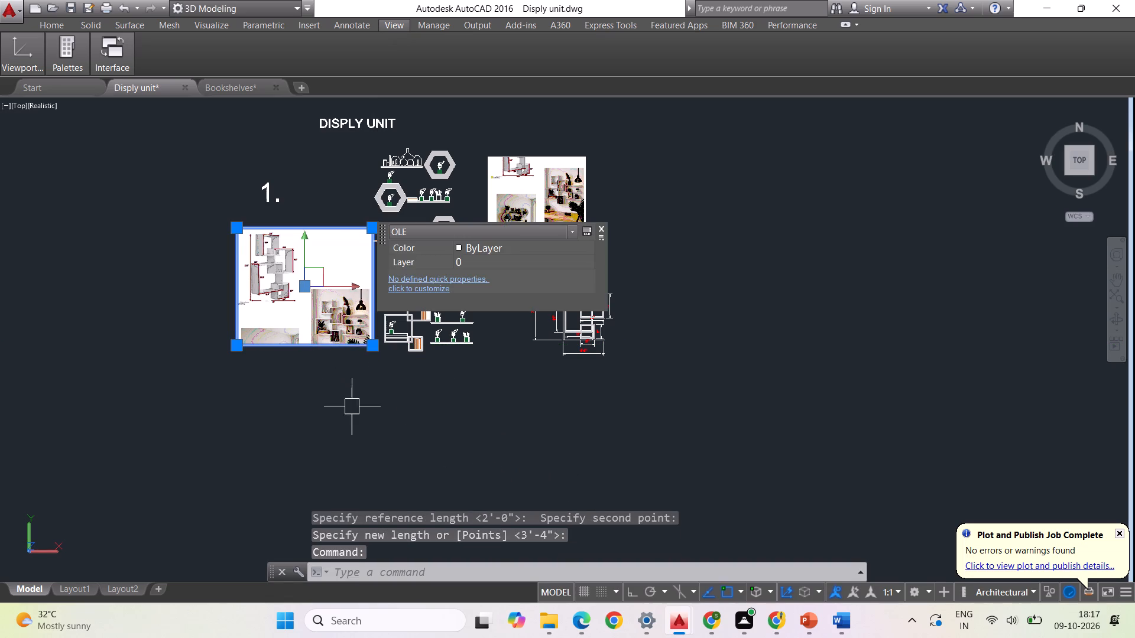
pyautogui.rightClick(352, 408)
pyautogui.click(374, 141)
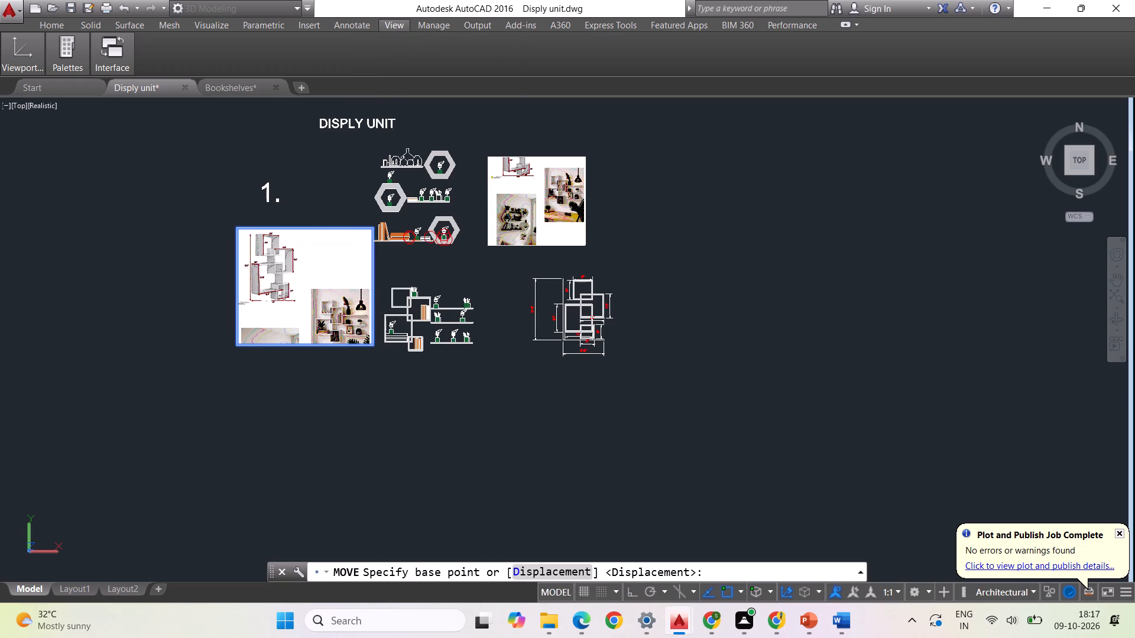
pyautogui.click(242, 343)
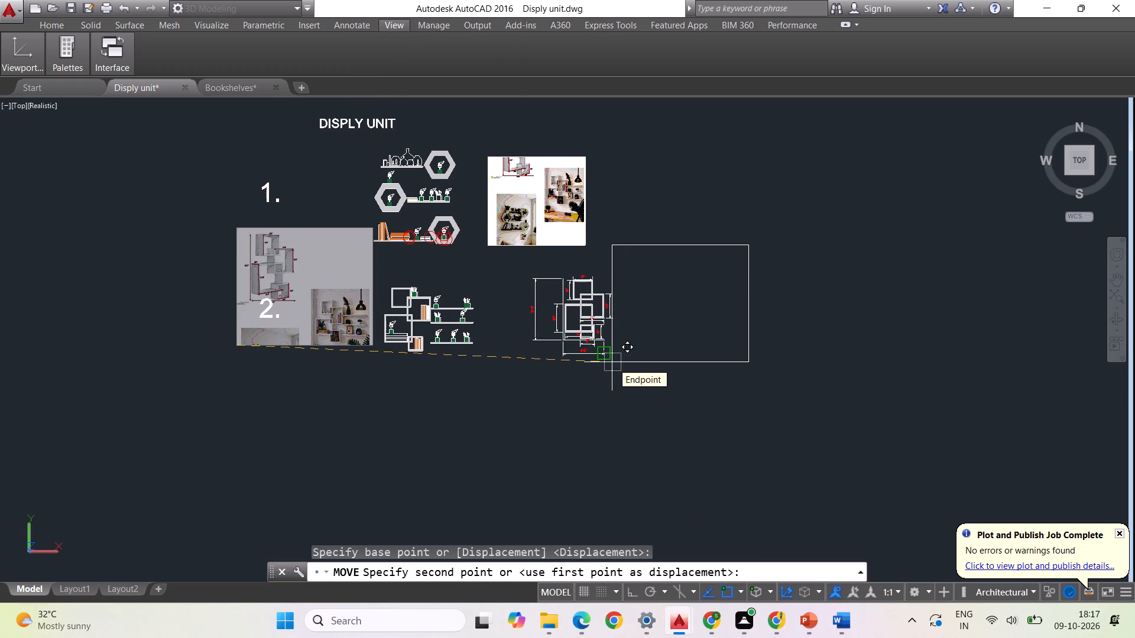
pyautogui.press('F8')
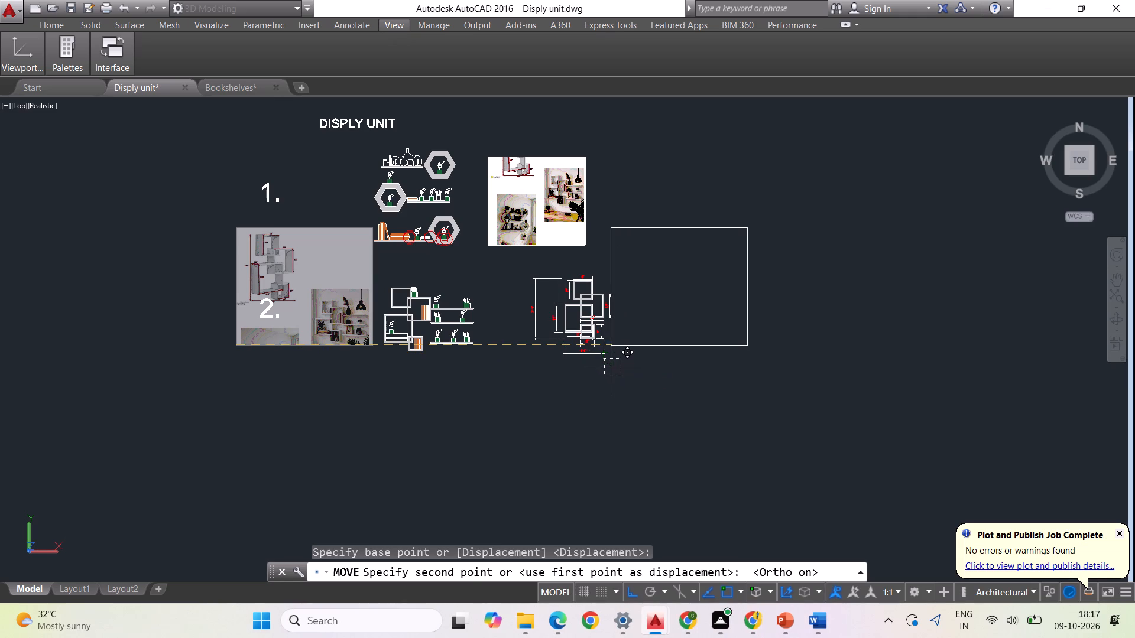
pyautogui.click(633, 371)
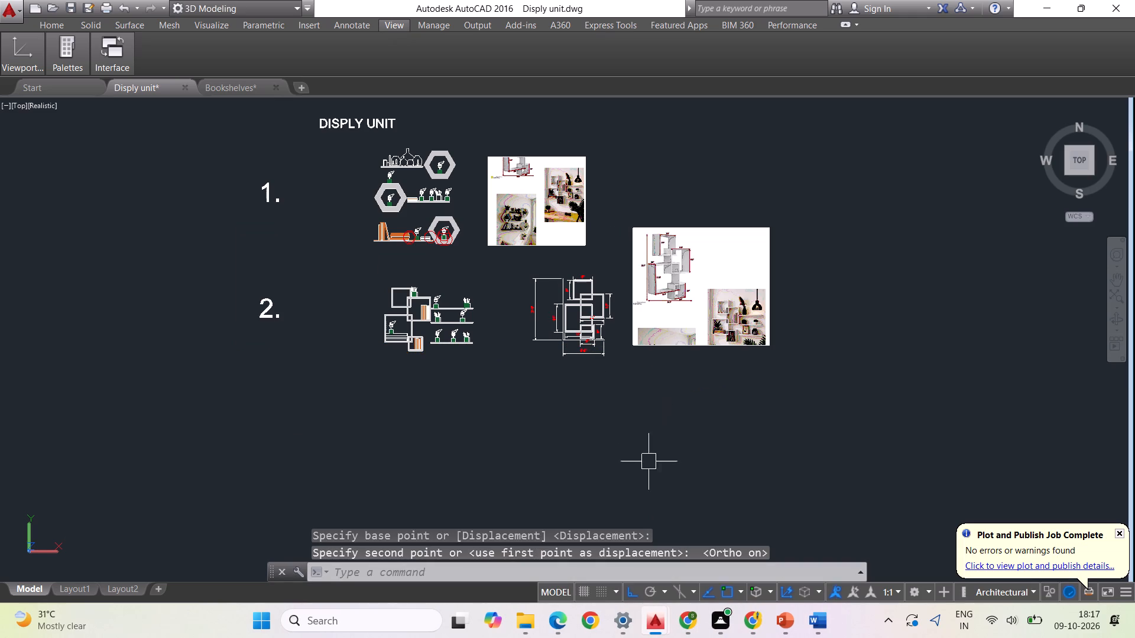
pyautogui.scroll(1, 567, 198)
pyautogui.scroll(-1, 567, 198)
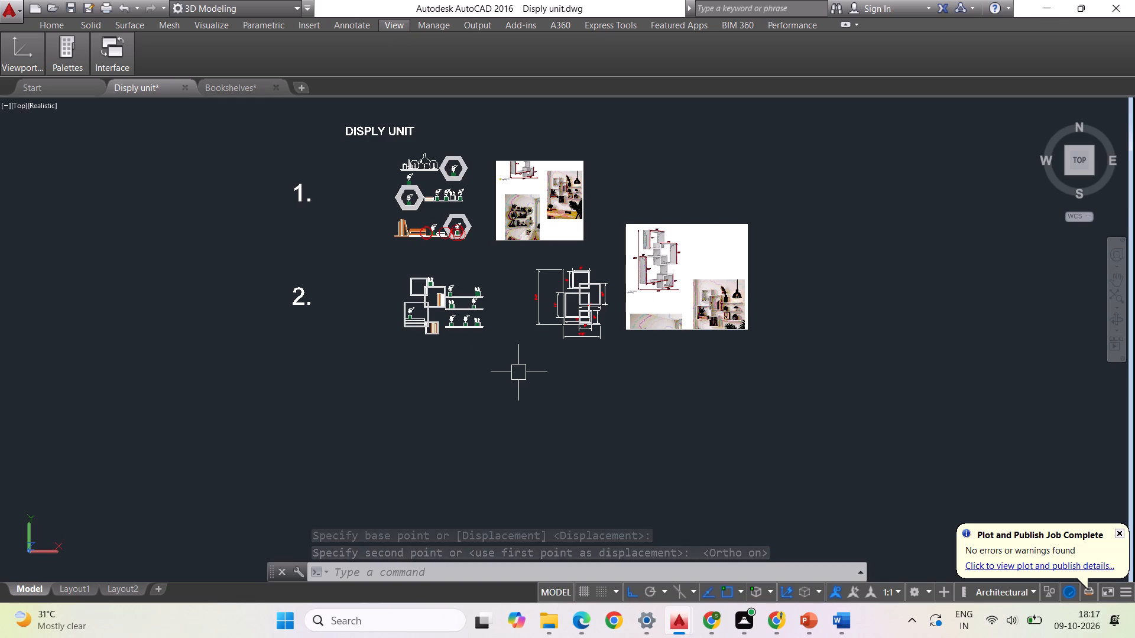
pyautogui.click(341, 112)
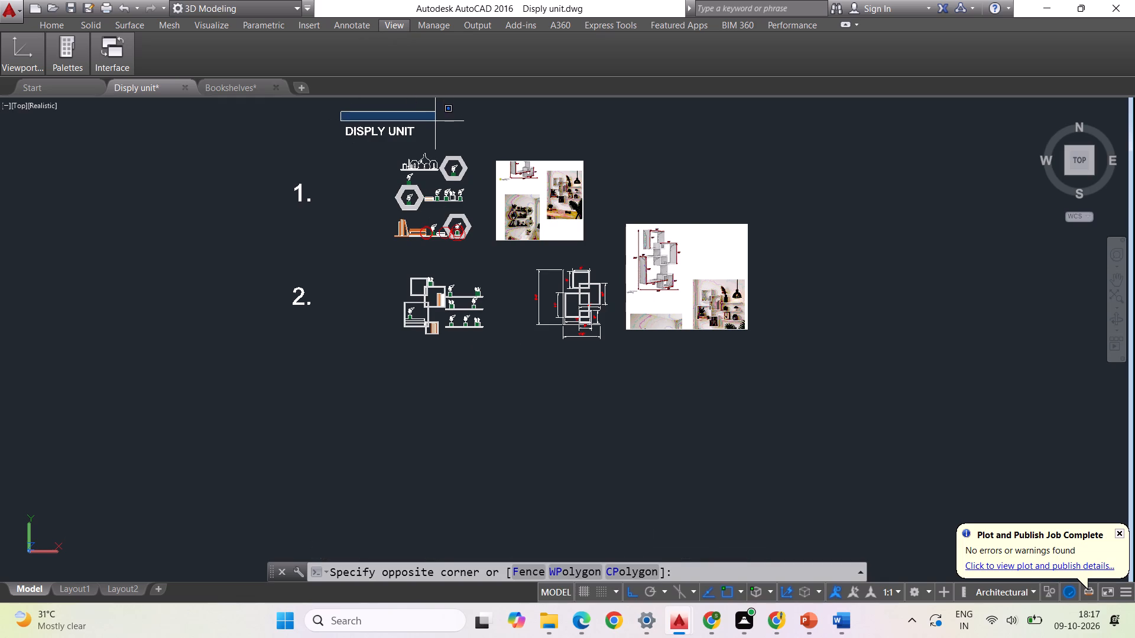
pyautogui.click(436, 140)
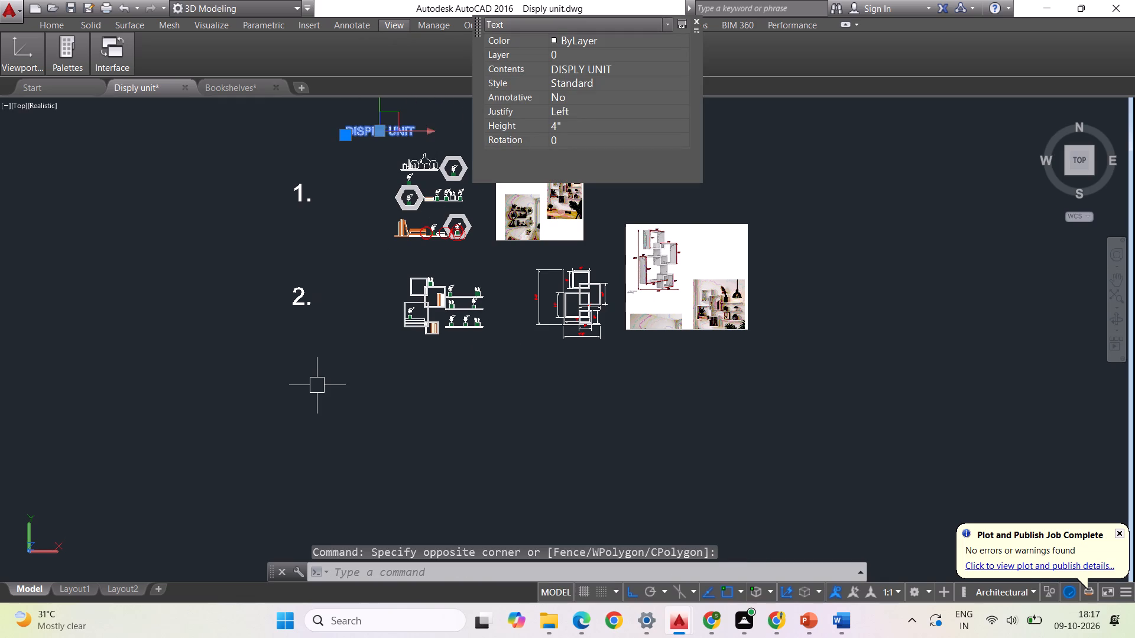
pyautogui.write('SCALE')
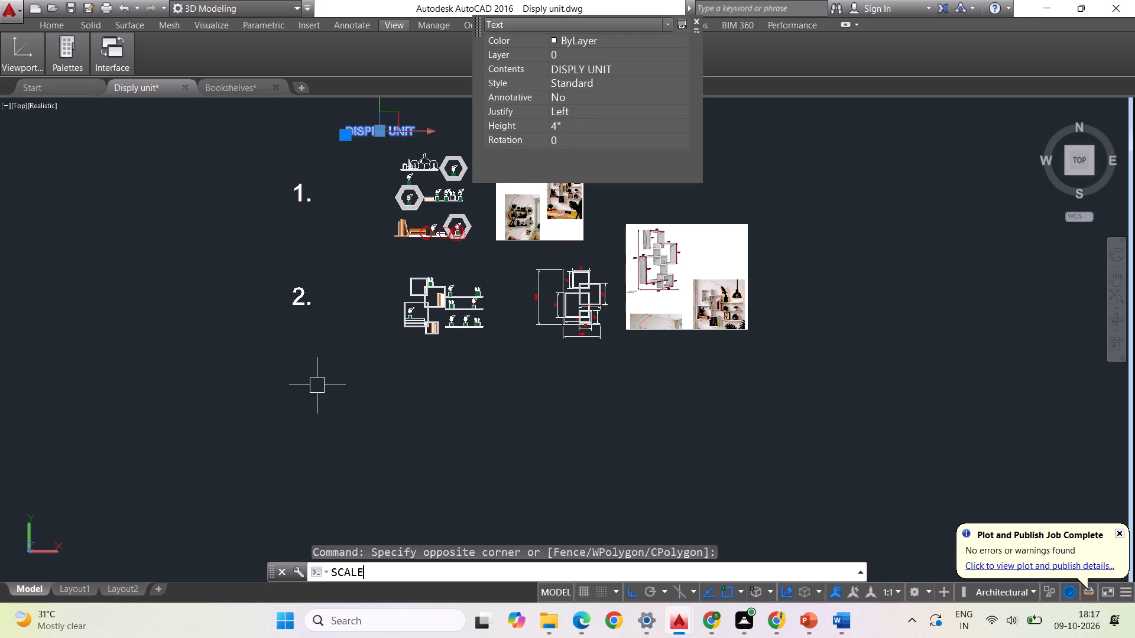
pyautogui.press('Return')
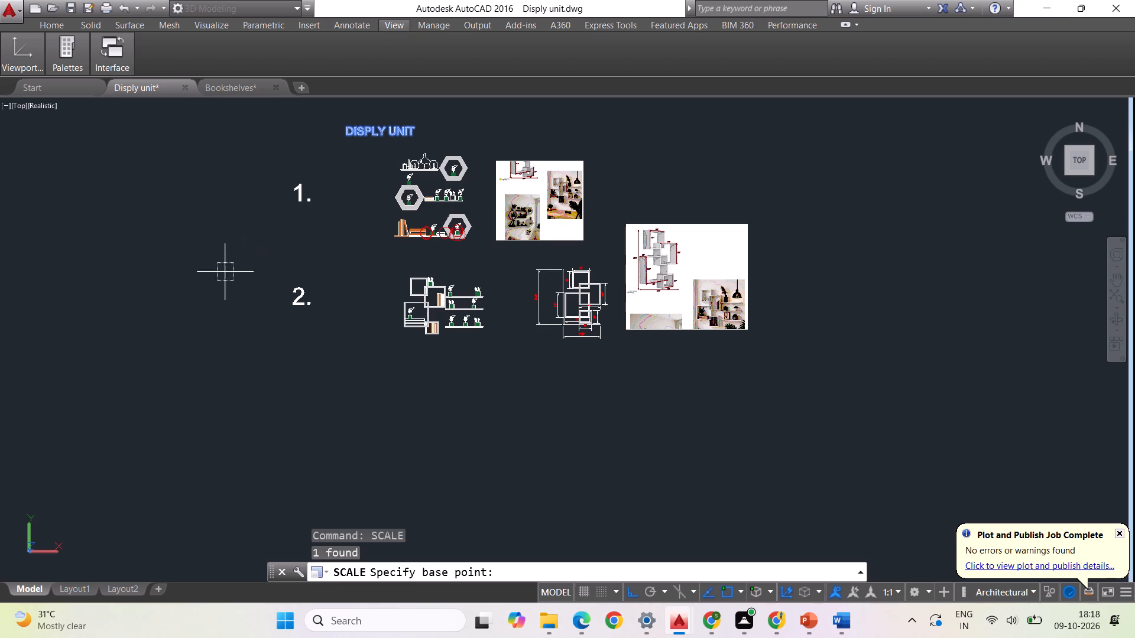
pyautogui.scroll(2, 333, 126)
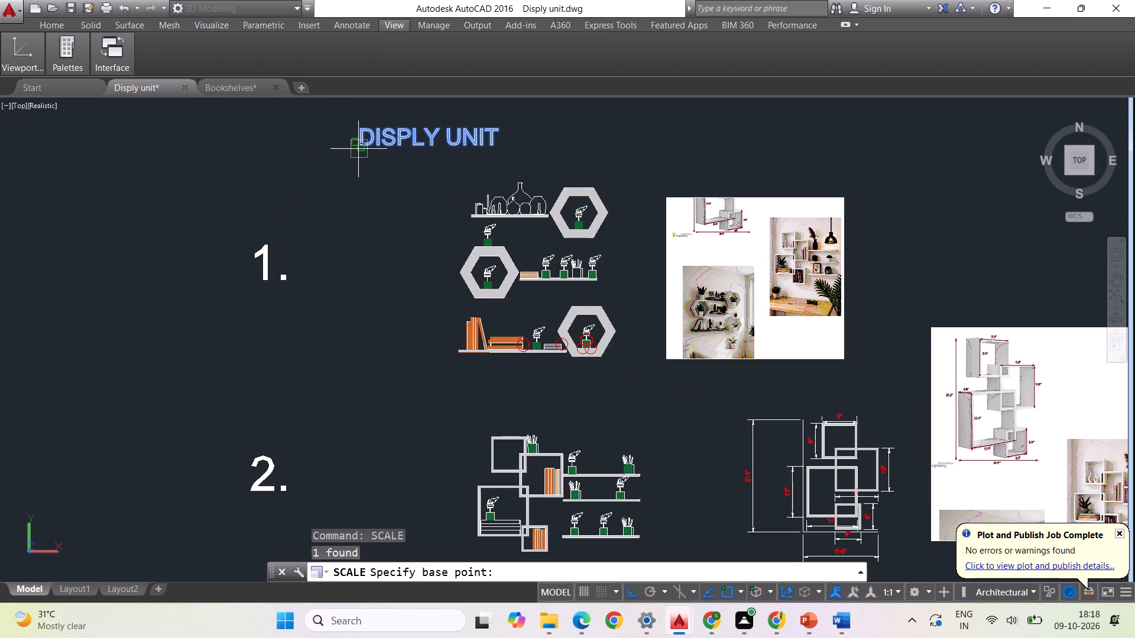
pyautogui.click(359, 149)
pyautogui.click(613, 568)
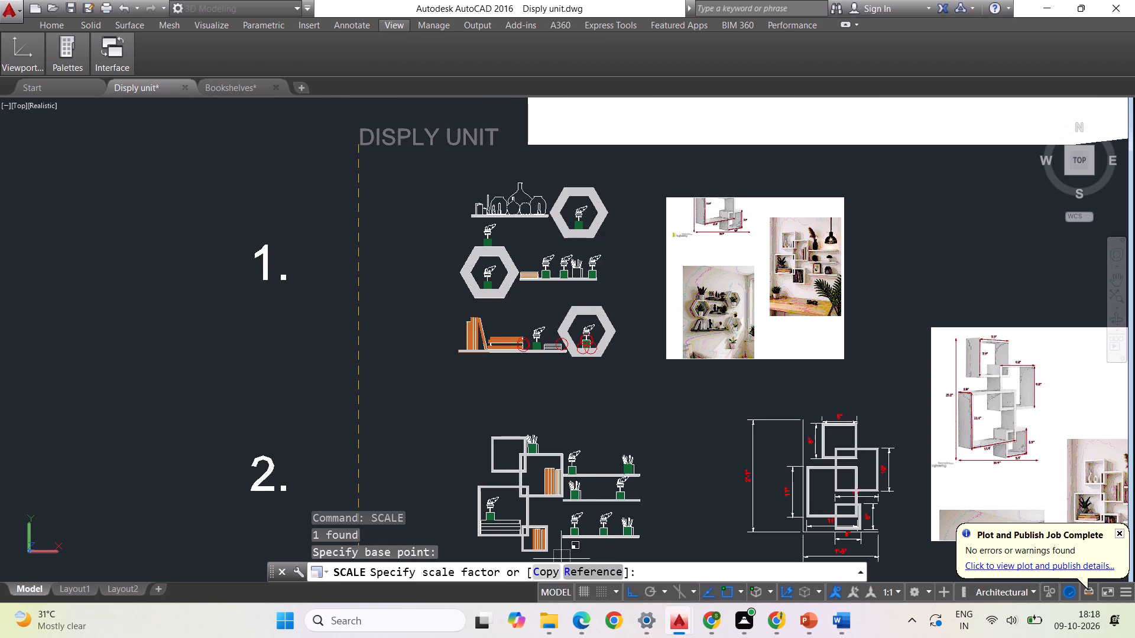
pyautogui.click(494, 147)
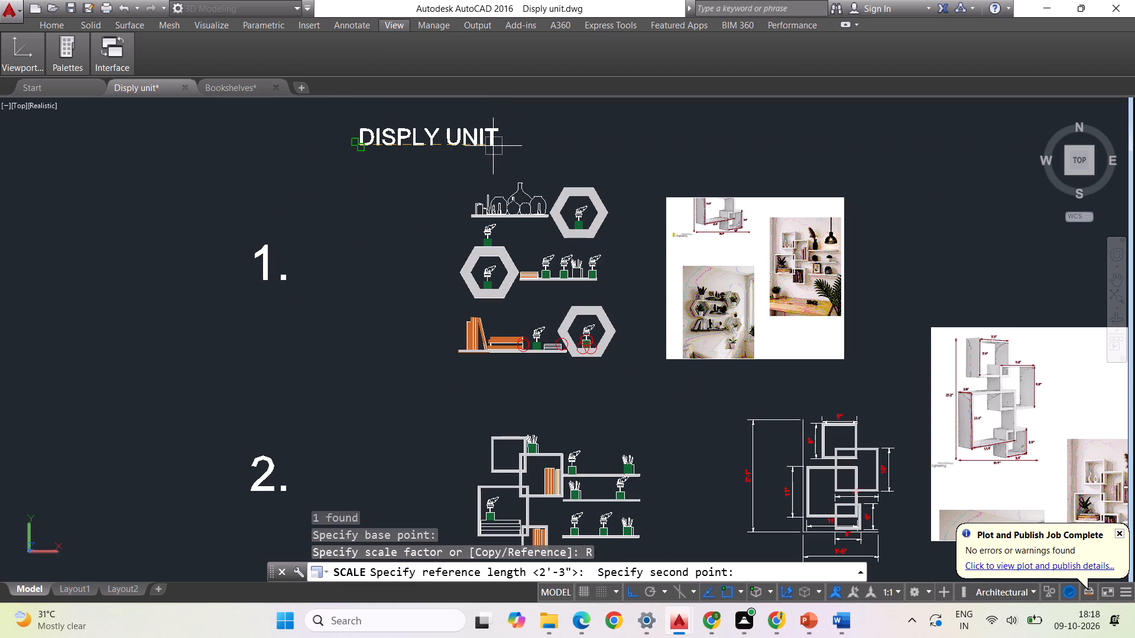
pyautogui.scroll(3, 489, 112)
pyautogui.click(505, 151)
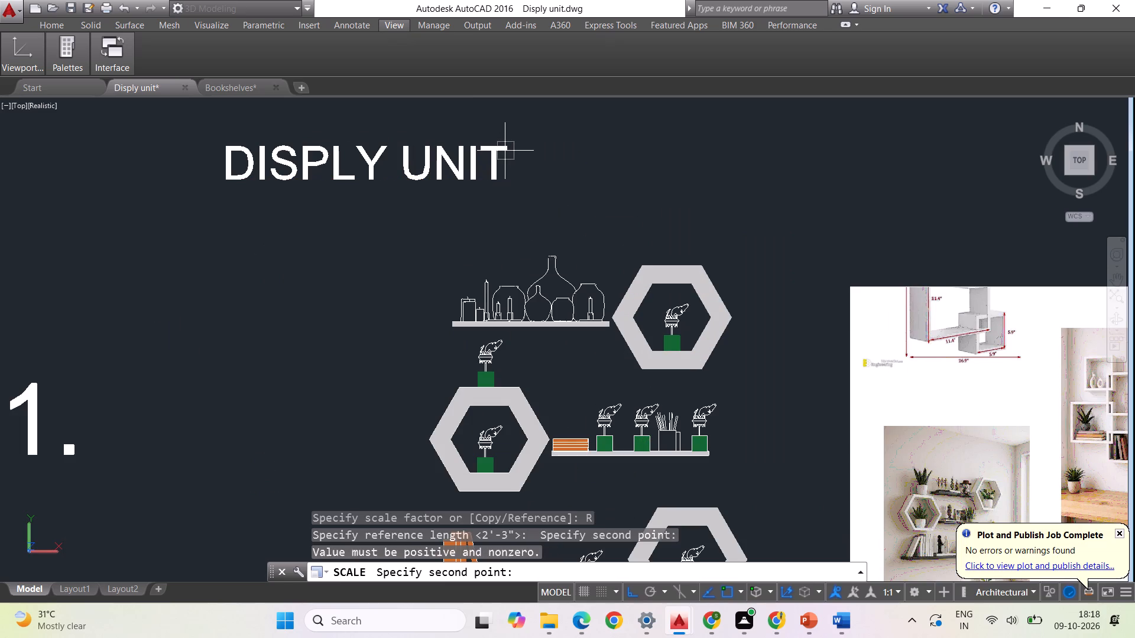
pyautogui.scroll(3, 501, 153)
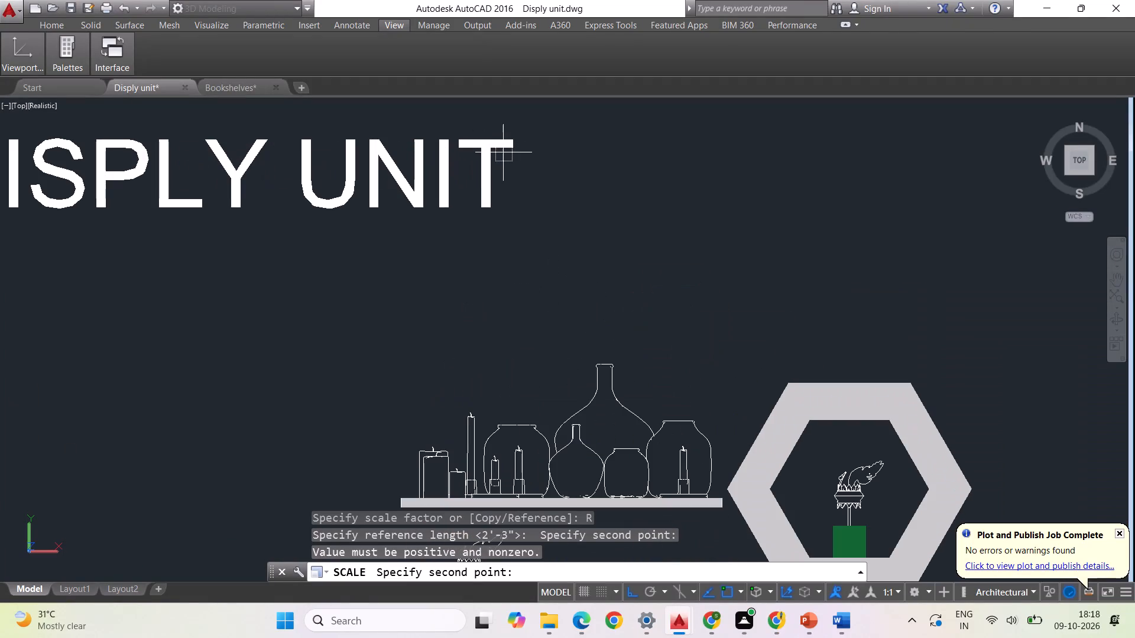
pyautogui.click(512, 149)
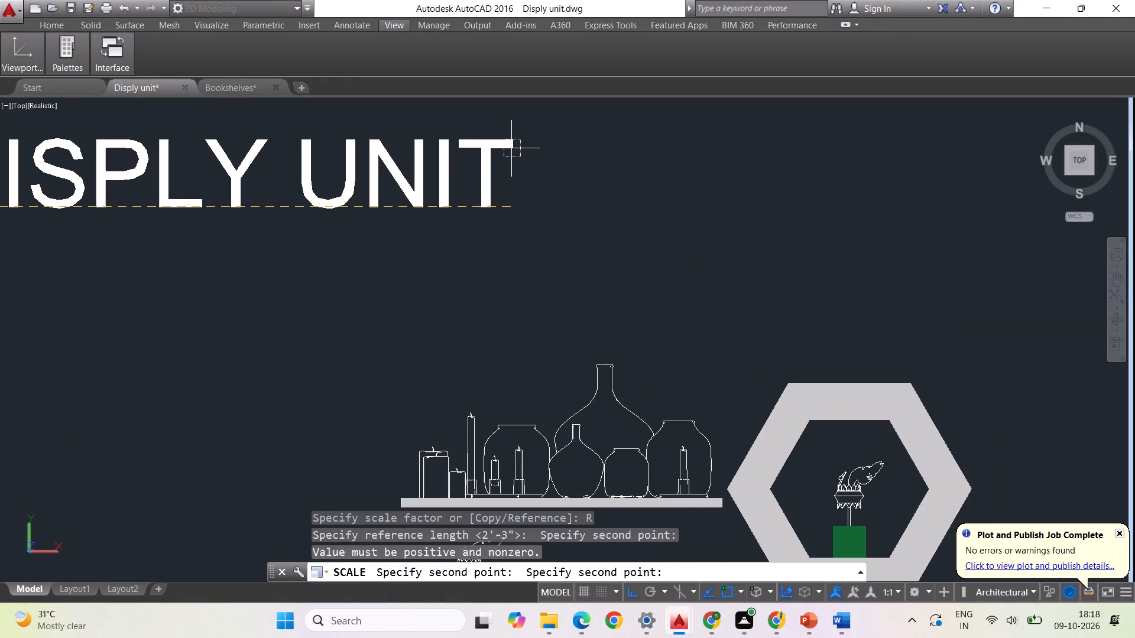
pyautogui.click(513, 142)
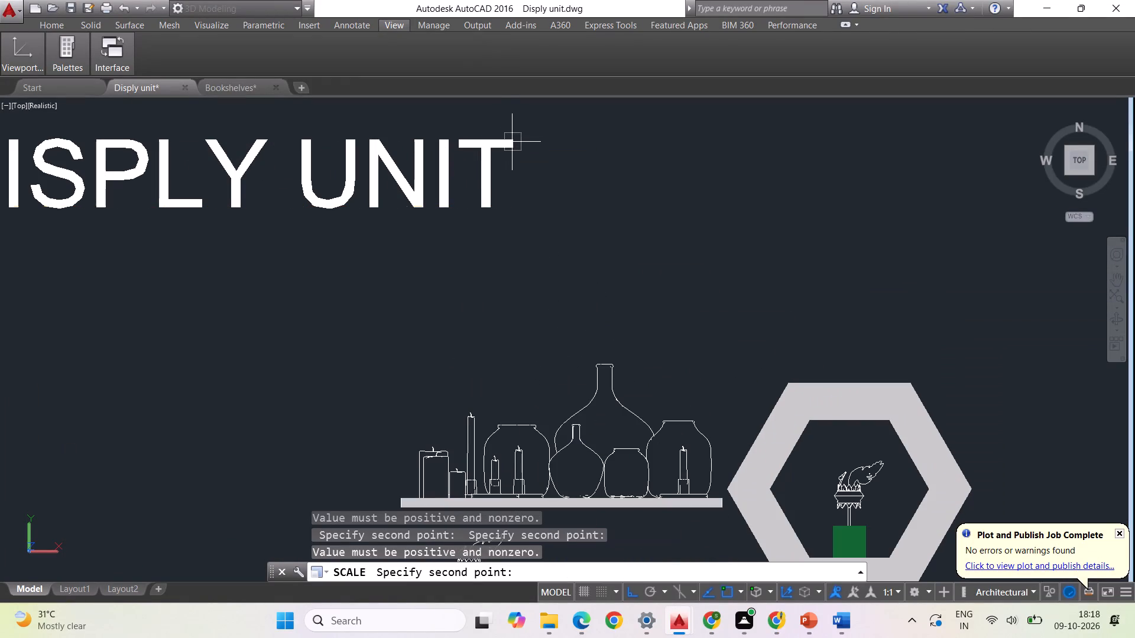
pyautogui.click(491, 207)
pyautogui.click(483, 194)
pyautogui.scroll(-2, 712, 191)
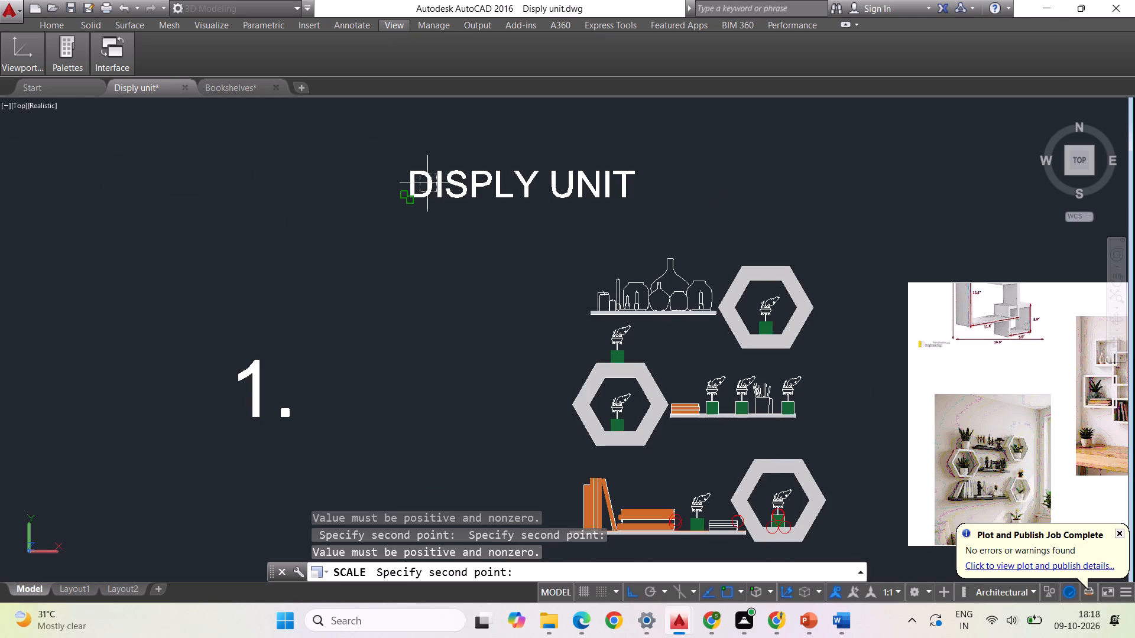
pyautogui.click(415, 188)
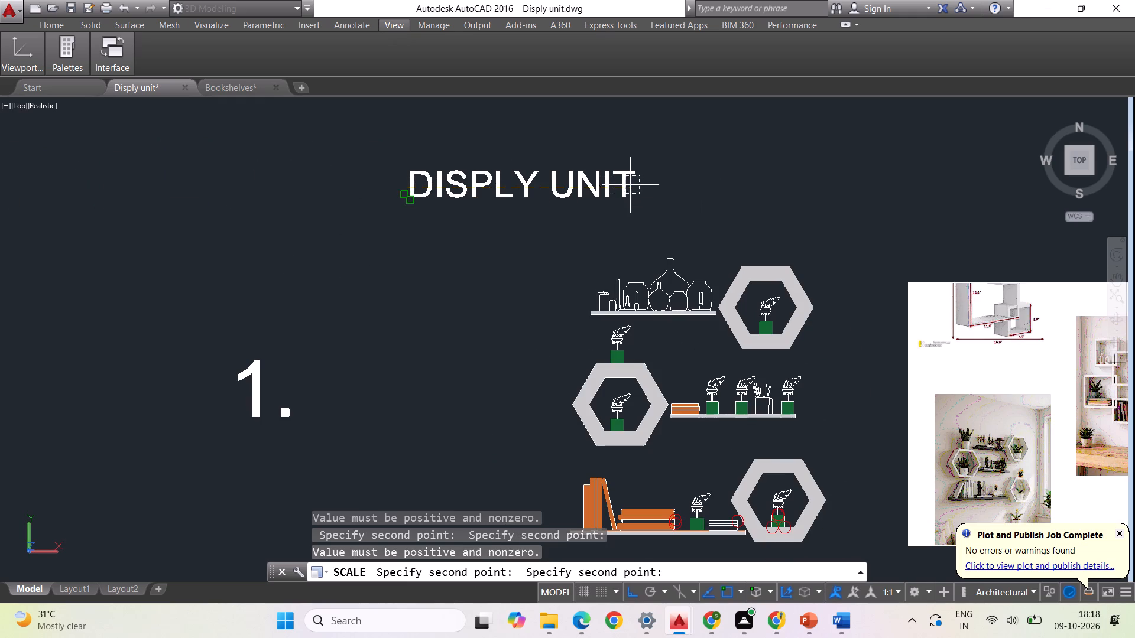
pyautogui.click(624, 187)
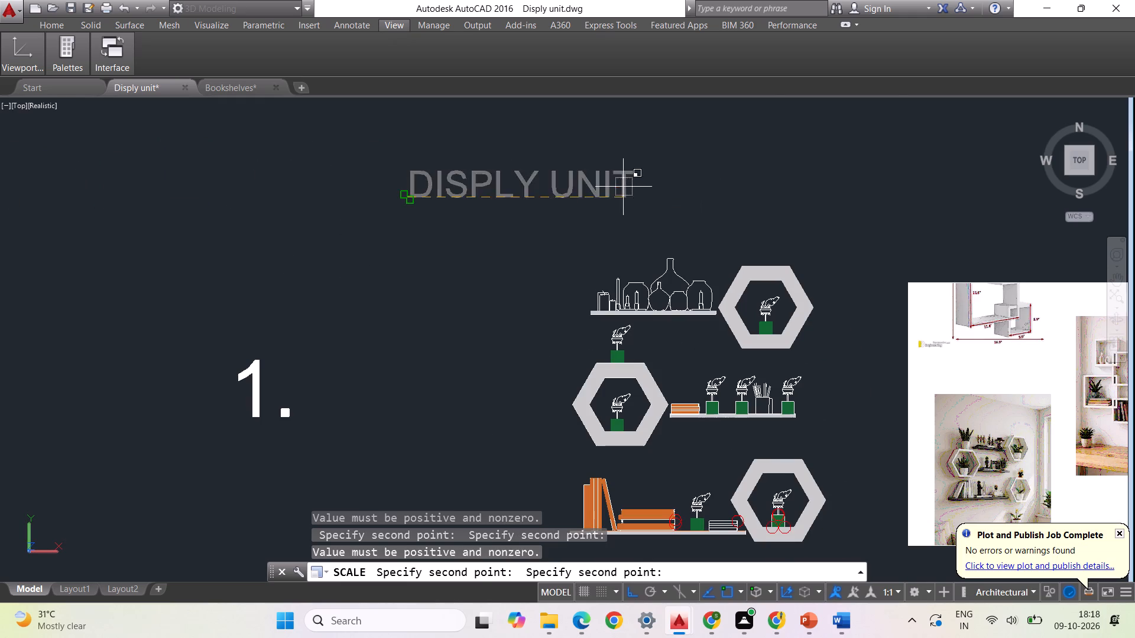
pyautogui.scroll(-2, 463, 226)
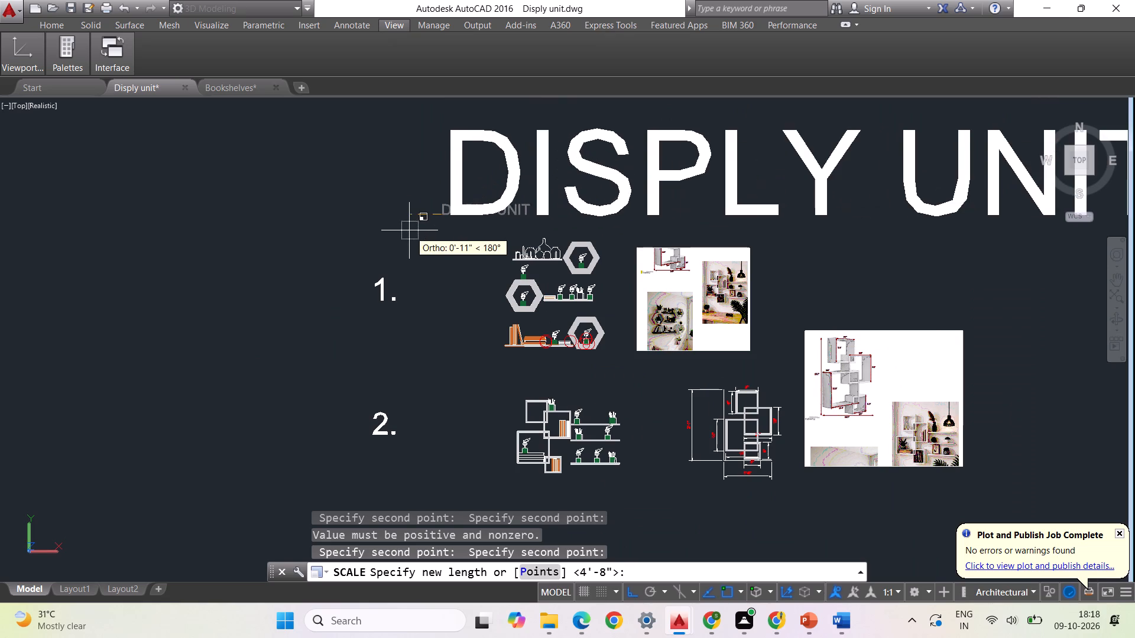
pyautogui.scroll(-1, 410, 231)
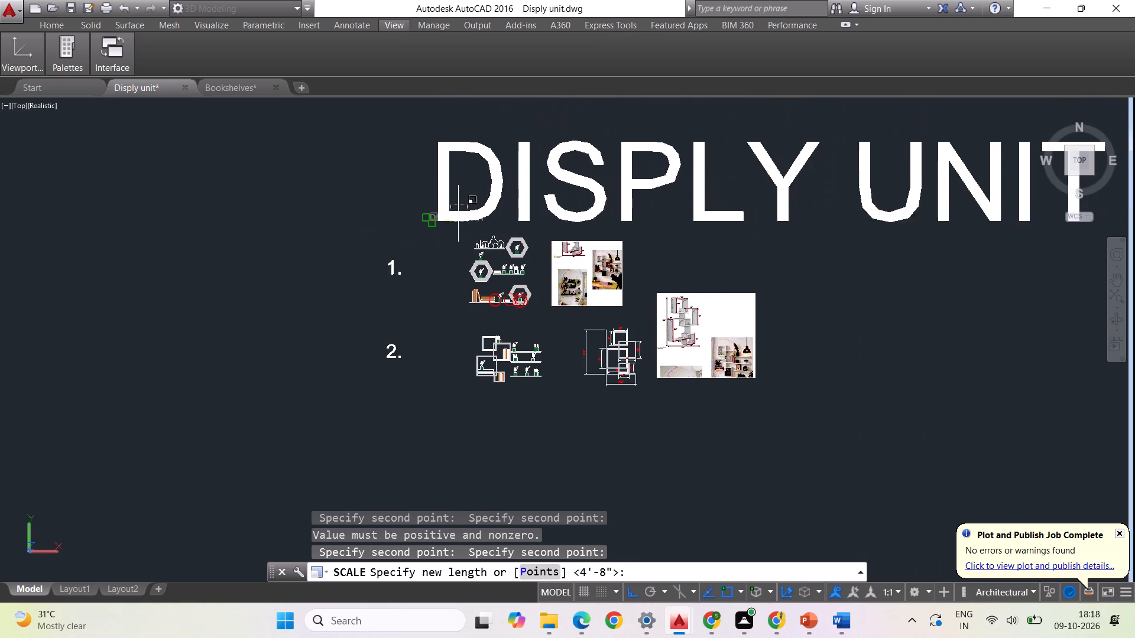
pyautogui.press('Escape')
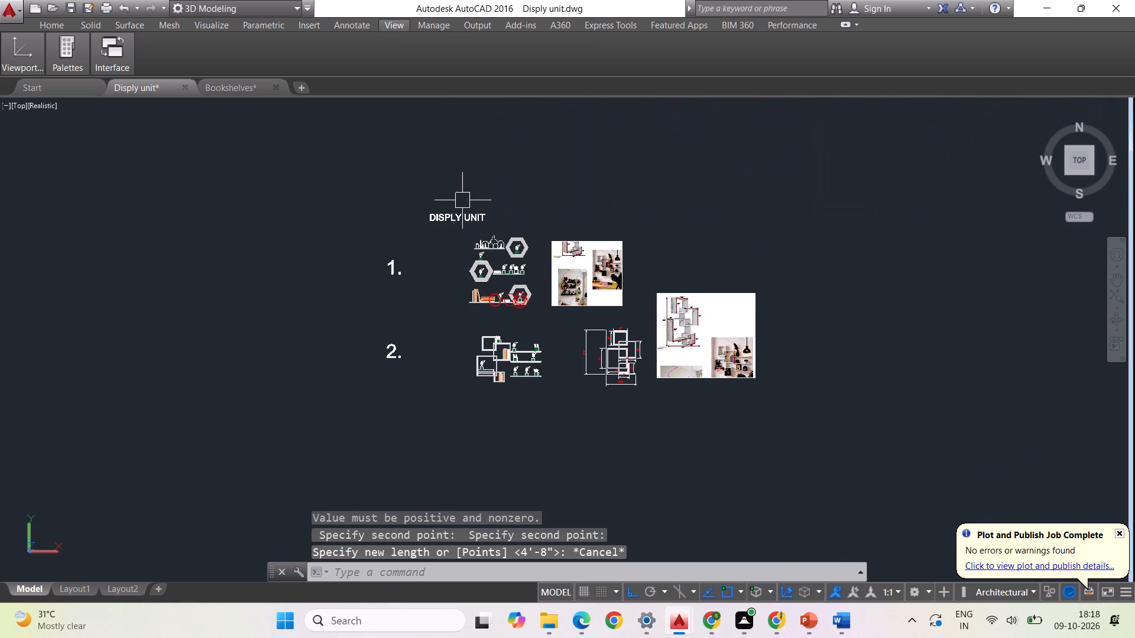
# Try to scale the DISPLY UNIT title by reference from its lower-left corner, picking its width from the D to the final T as reference length.
pyautogui.click(461, 213)
pyautogui.write('SCALE')
pyautogui.press('Return')
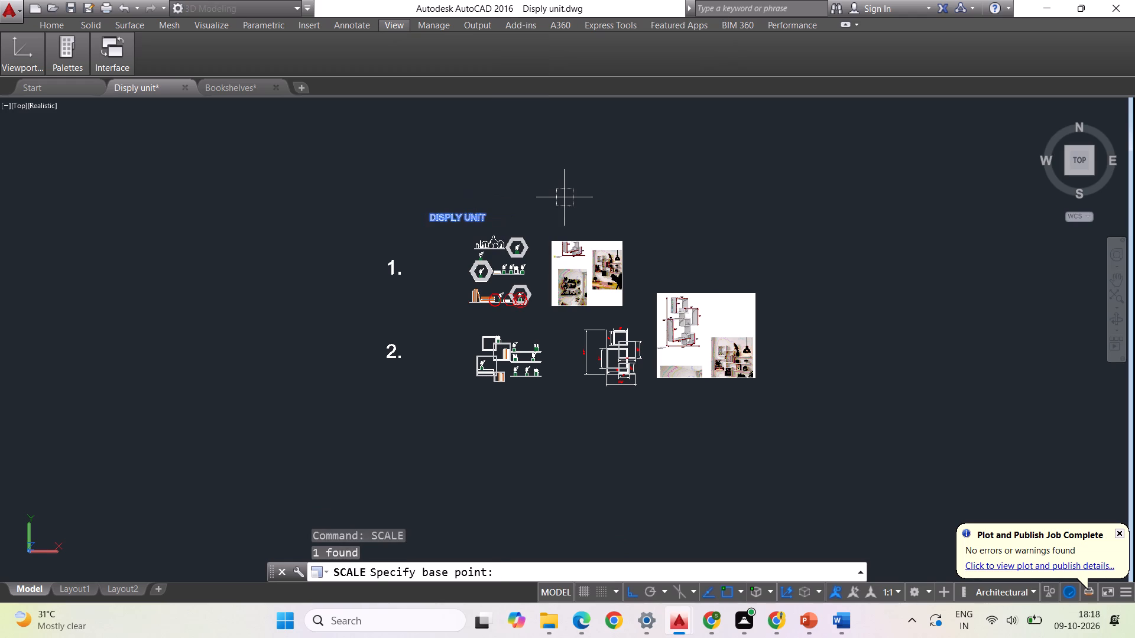
pyautogui.scroll(5, 450, 213)
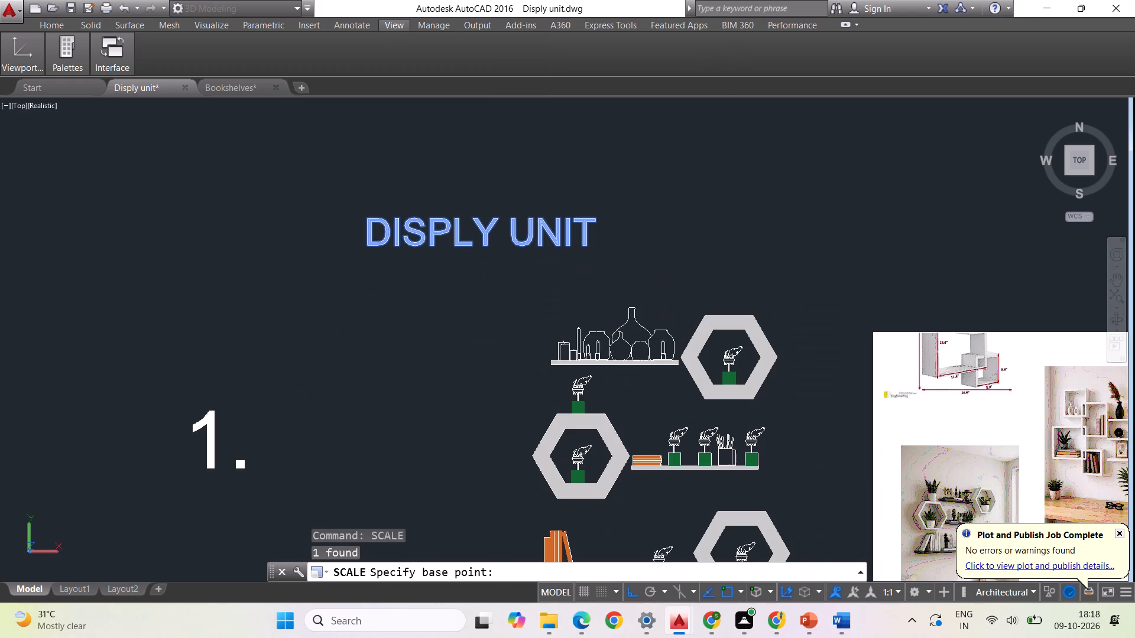
pyautogui.click(370, 246)
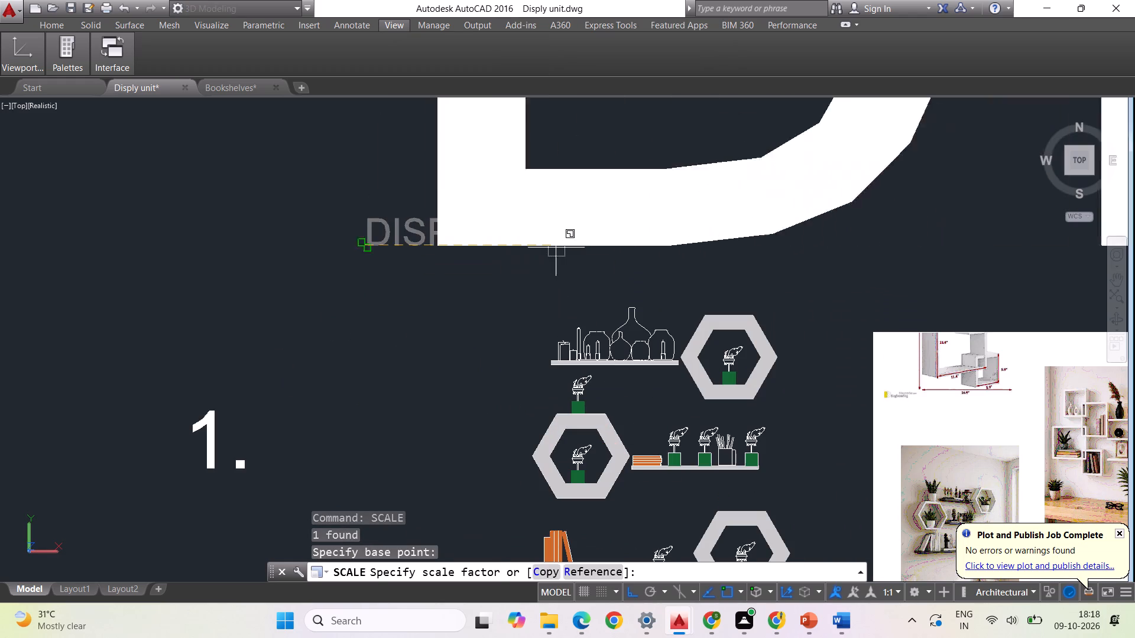
pyautogui.click(587, 569)
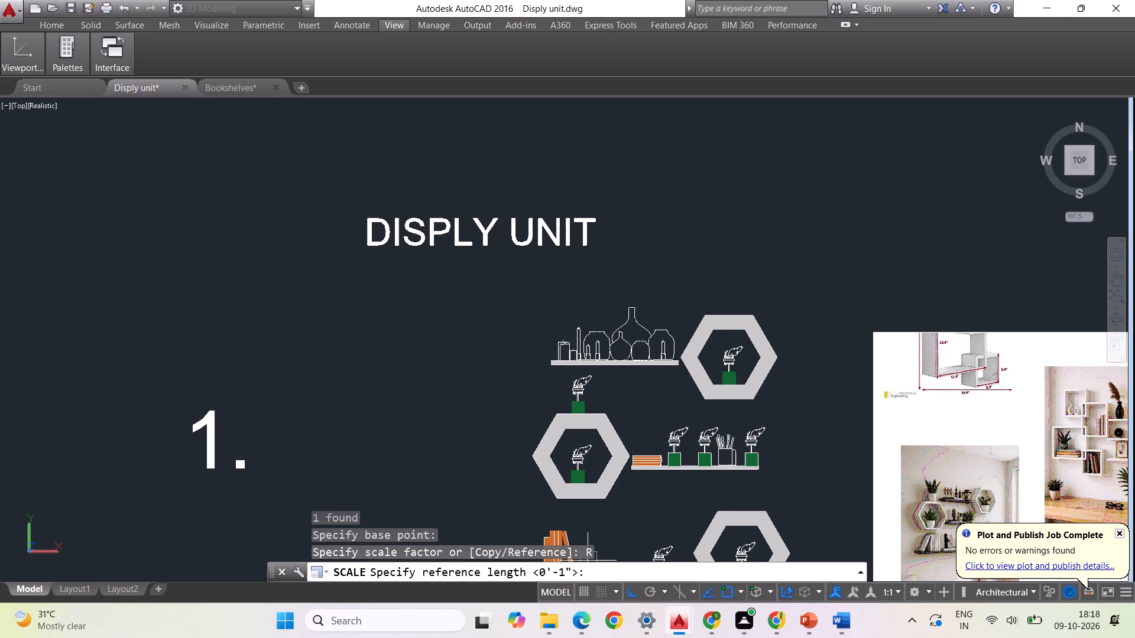
pyautogui.click(372, 245)
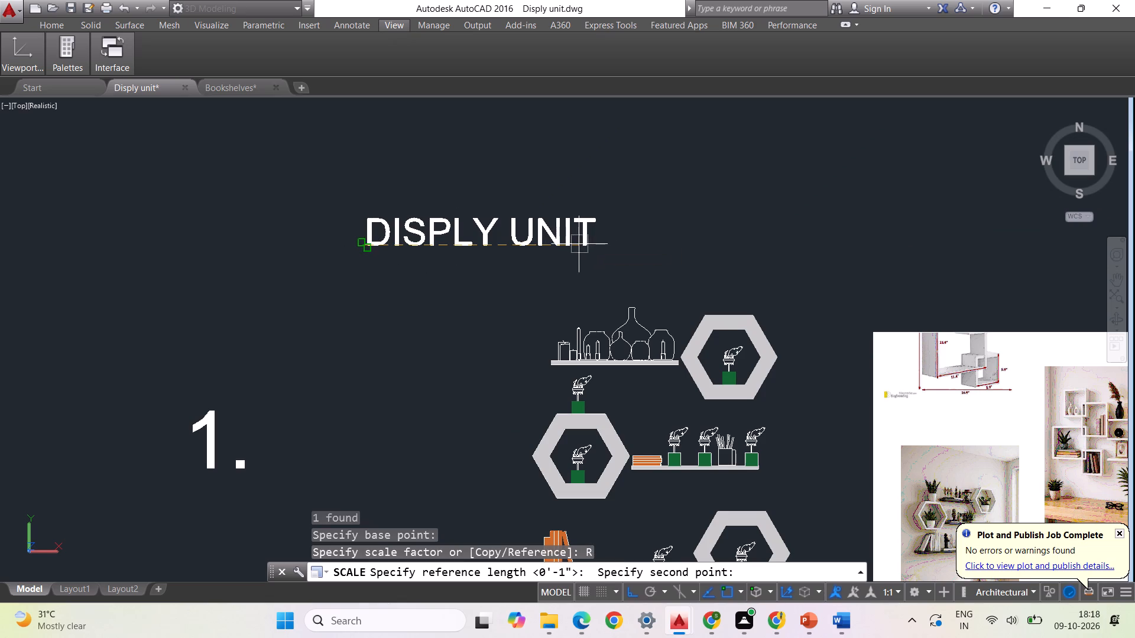
pyautogui.click(583, 246)
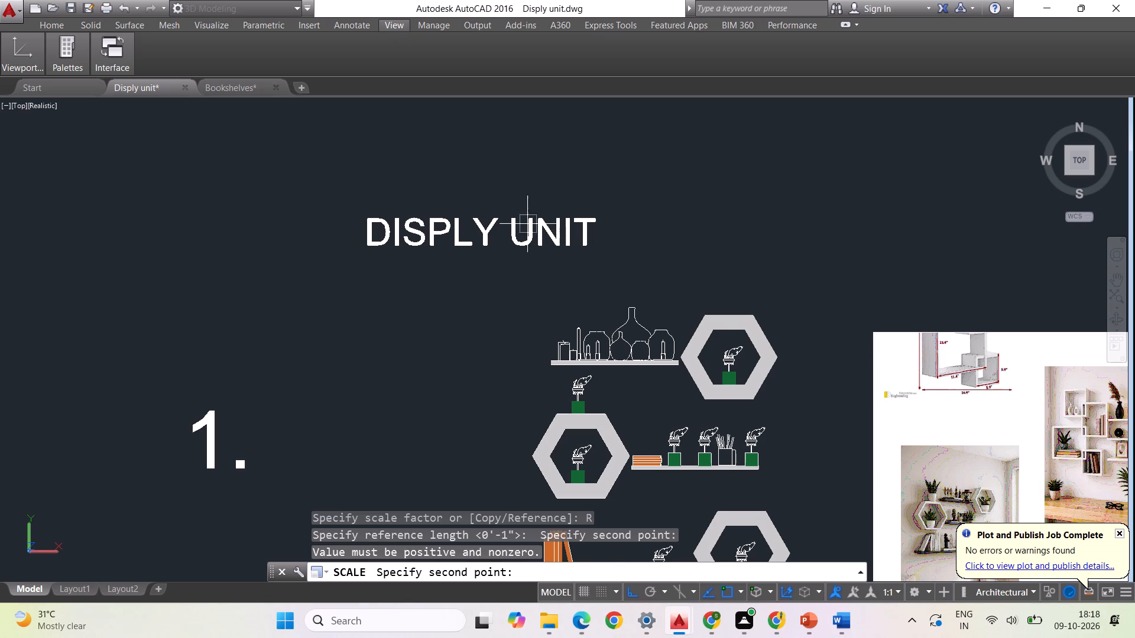
pyautogui.click(585, 223)
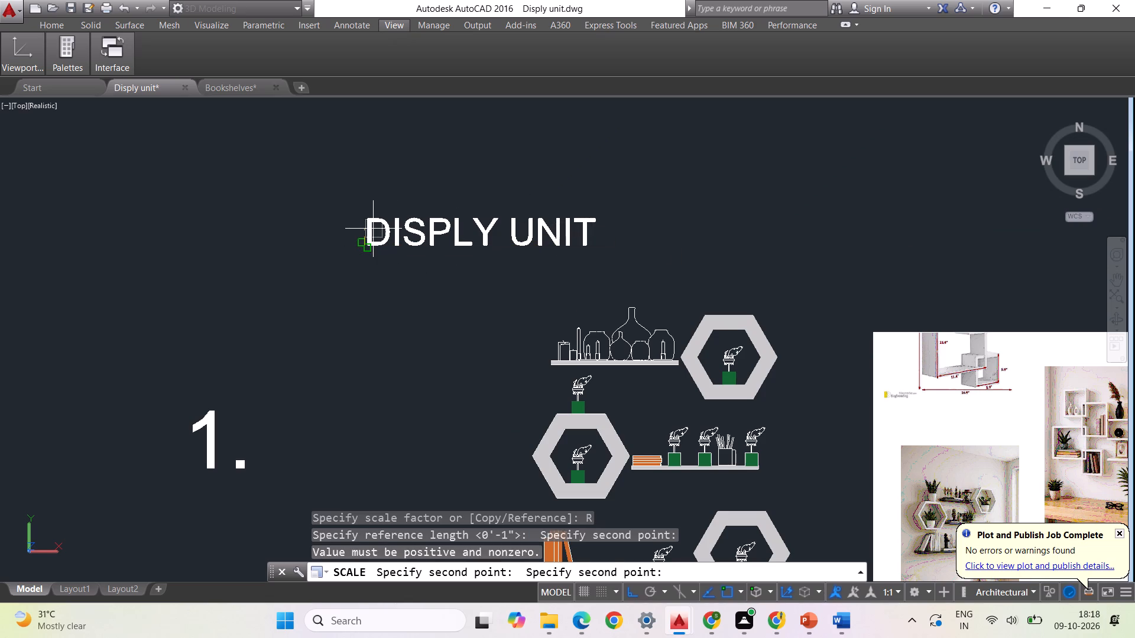
pyautogui.click(372, 229)
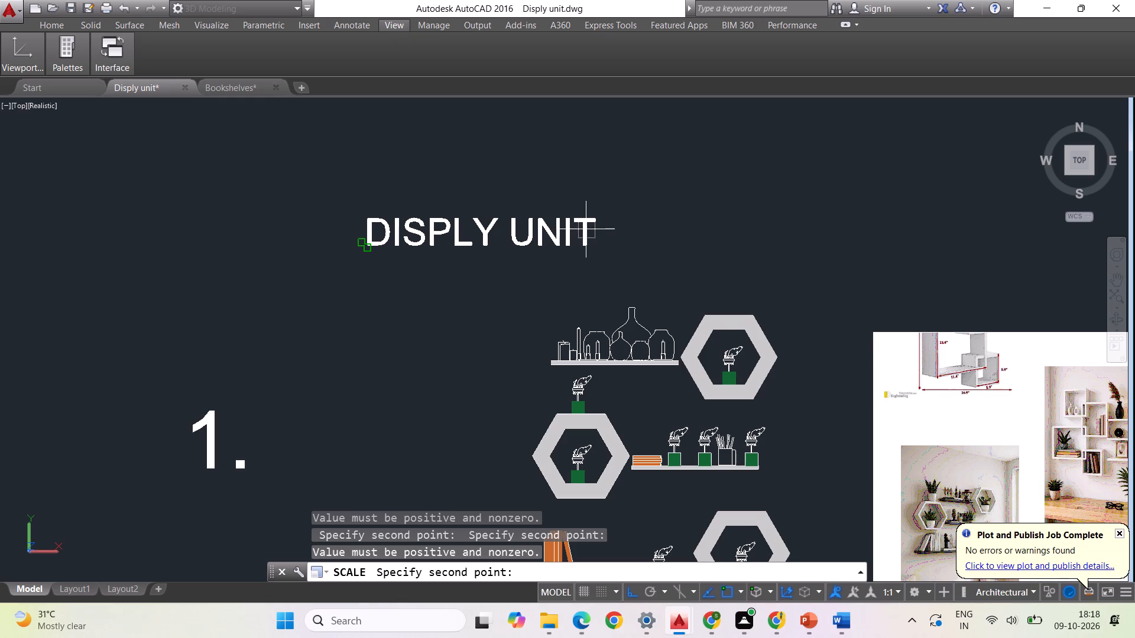
pyautogui.click(586, 230)
pyautogui.scroll(3, 586, 219)
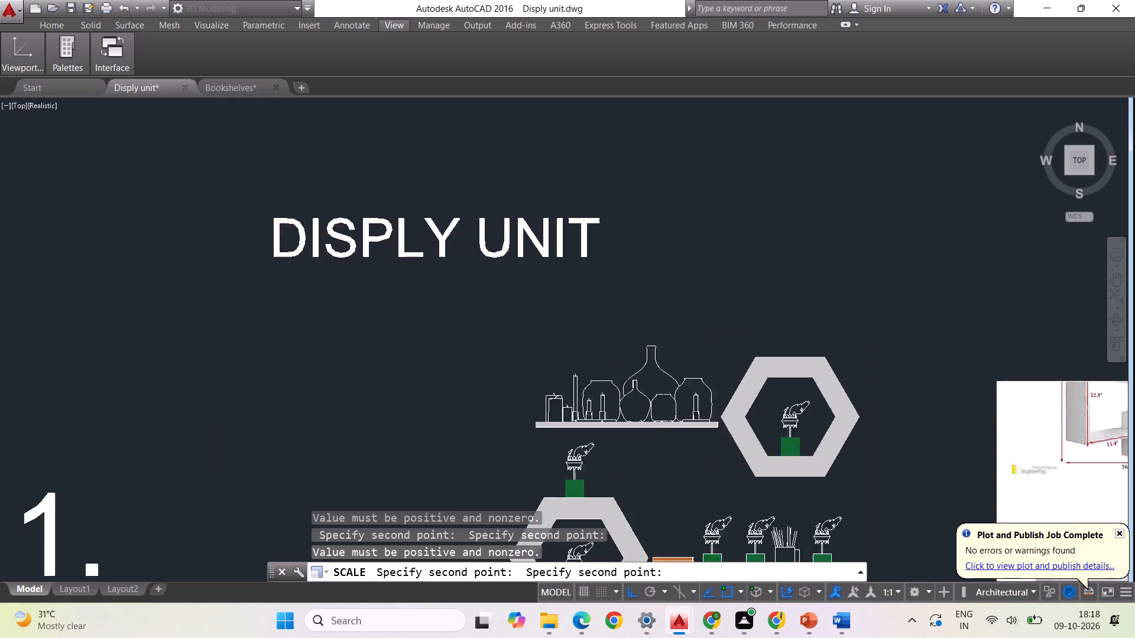
pyautogui.scroll(1, 586, 219)
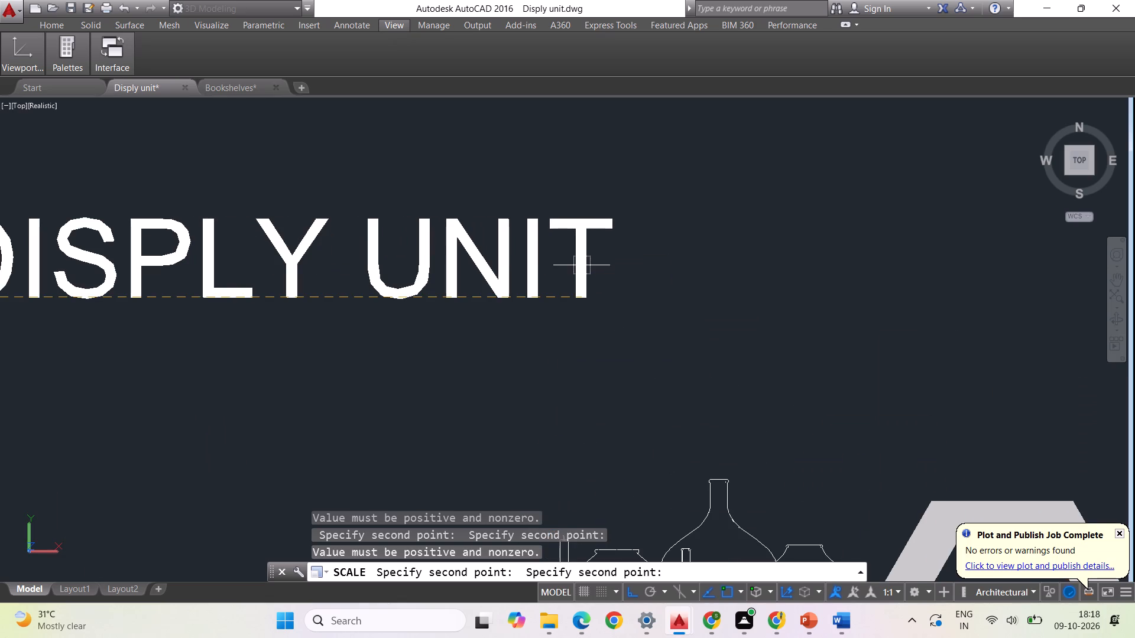
pyautogui.click(582, 266)
pyautogui.scroll(-2, 887, 260)
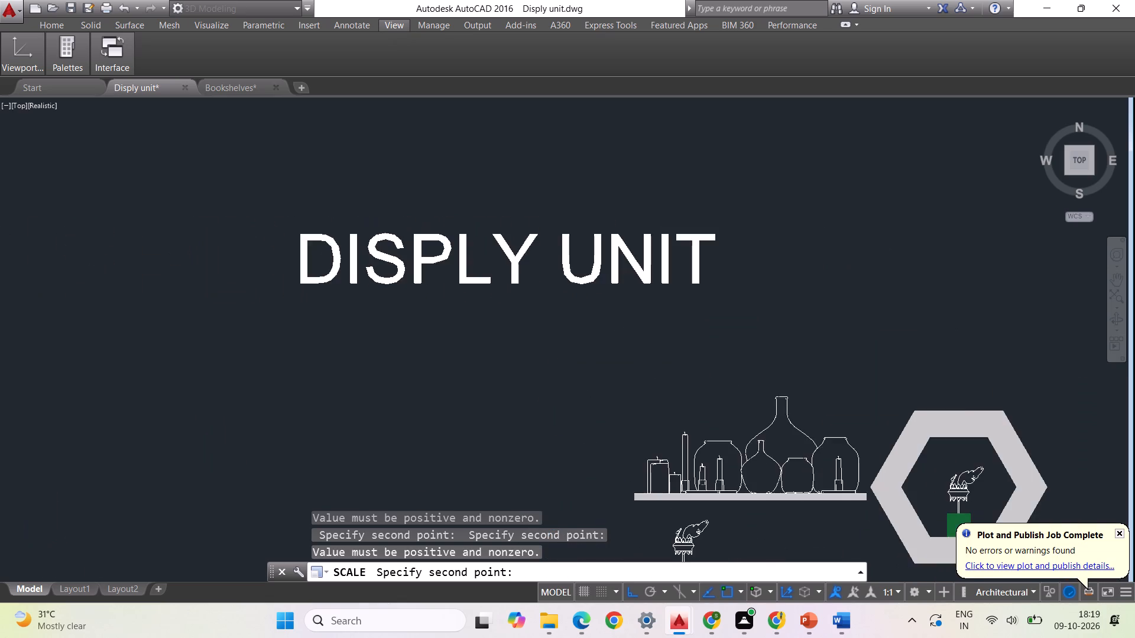
pyautogui.scroll(-1, 440, 248)
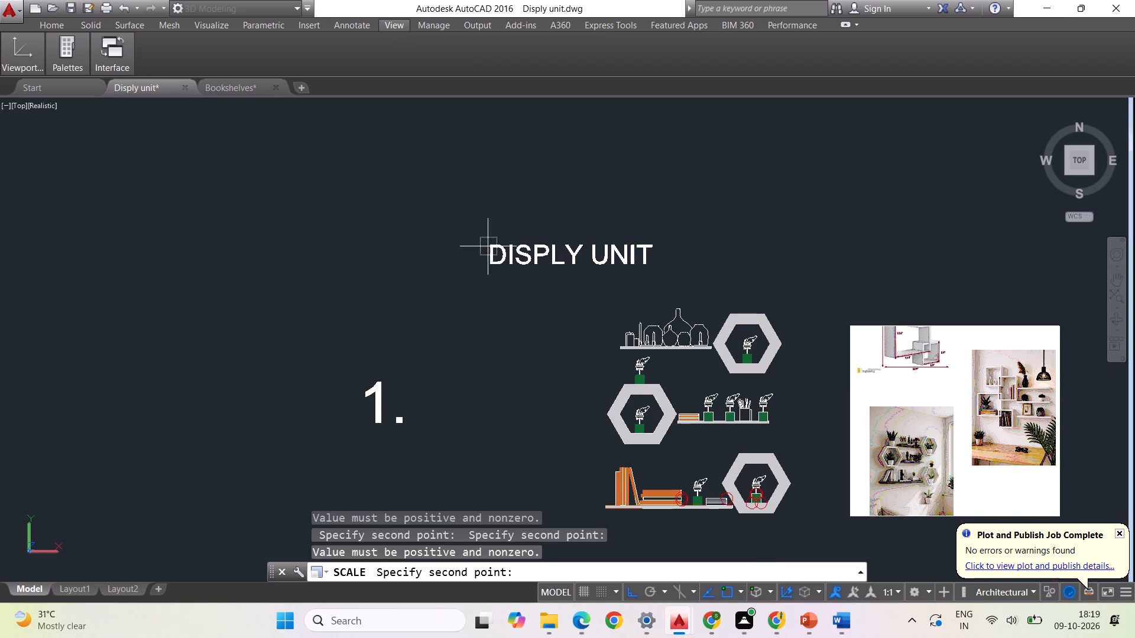
pyautogui.scroll(5, 640, 251)
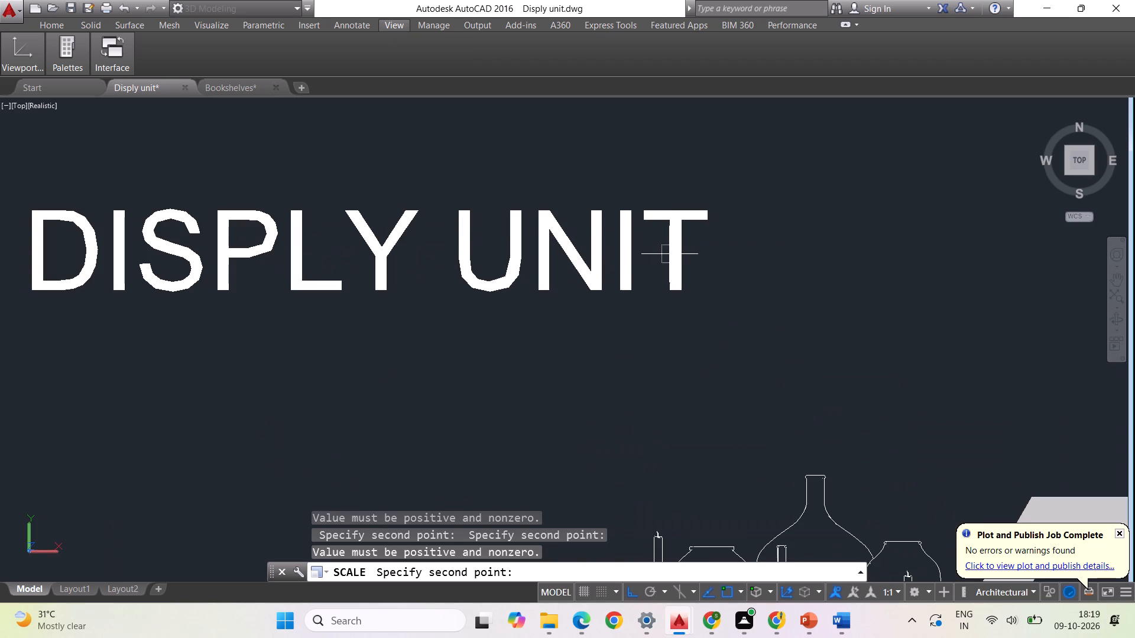
pyautogui.click(673, 255)
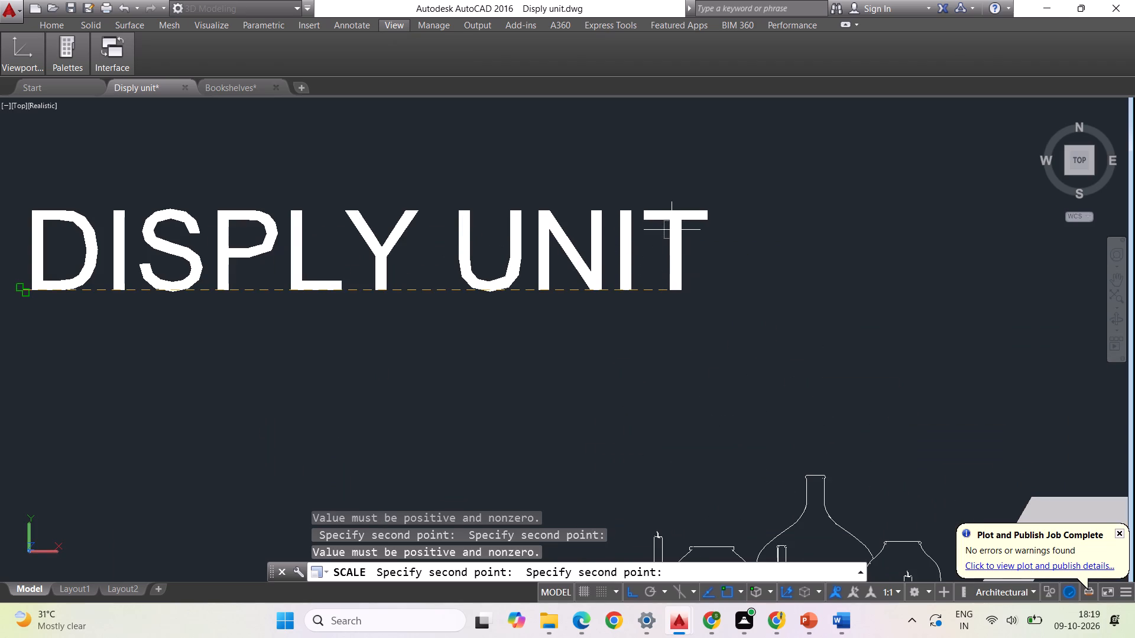
pyautogui.click(673, 229)
pyautogui.scroll(3, 678, 210)
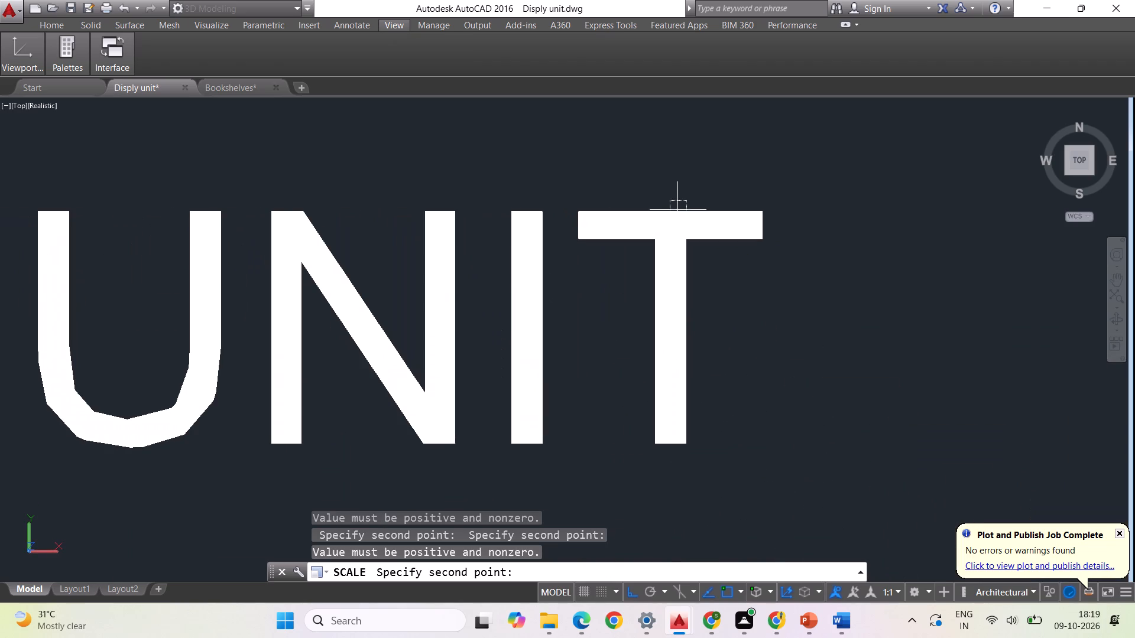
pyautogui.click(679, 216)
pyautogui.click(655, 249)
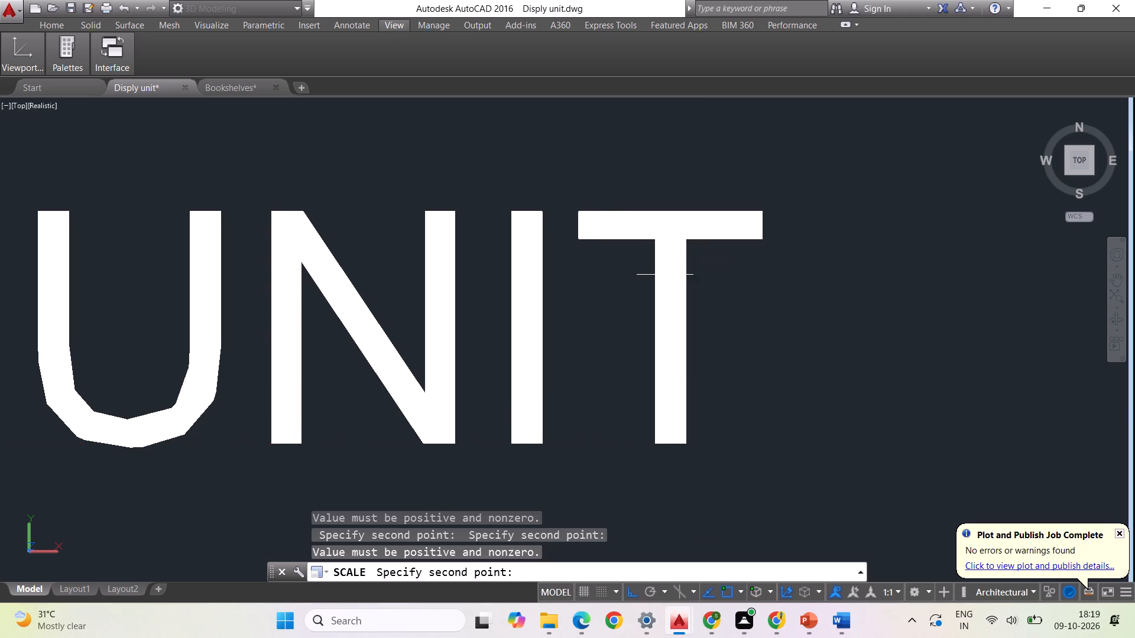
pyautogui.click(665, 275)
pyautogui.click(514, 288)
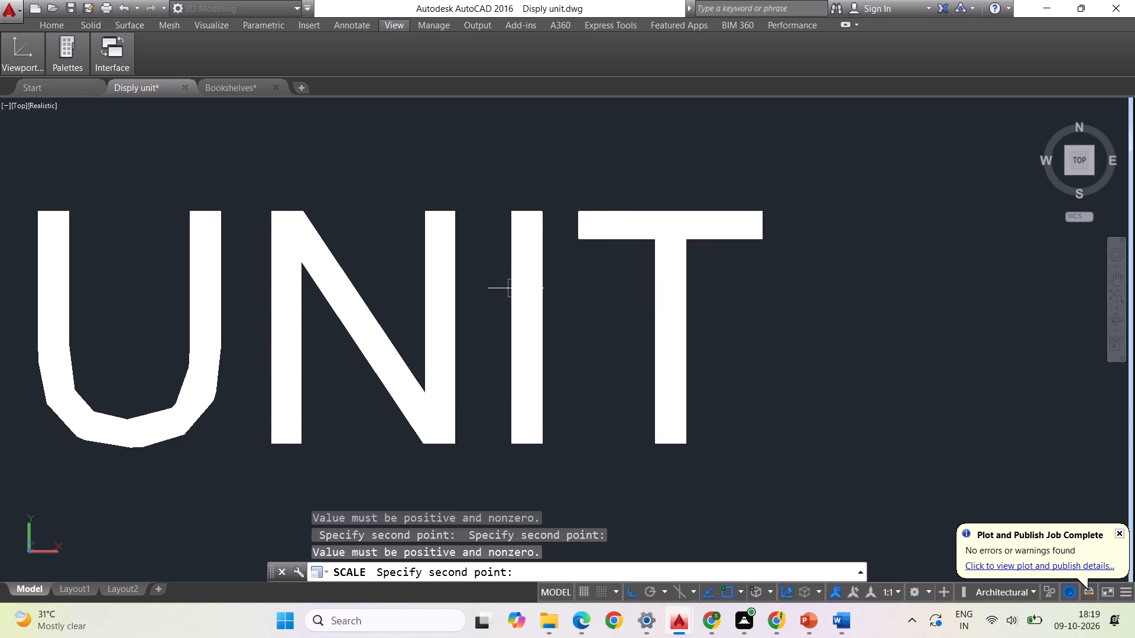
pyautogui.click(526, 289)
pyautogui.click(663, 274)
pyautogui.scroll(-4, 663, 274)
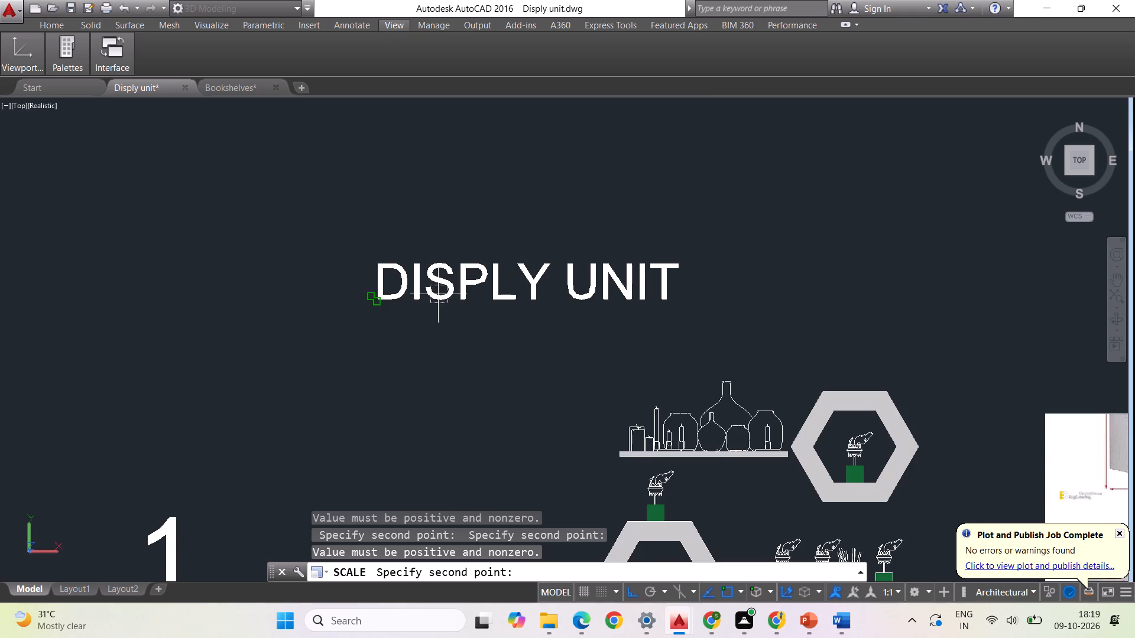
pyautogui.scroll(2, 439, 295)
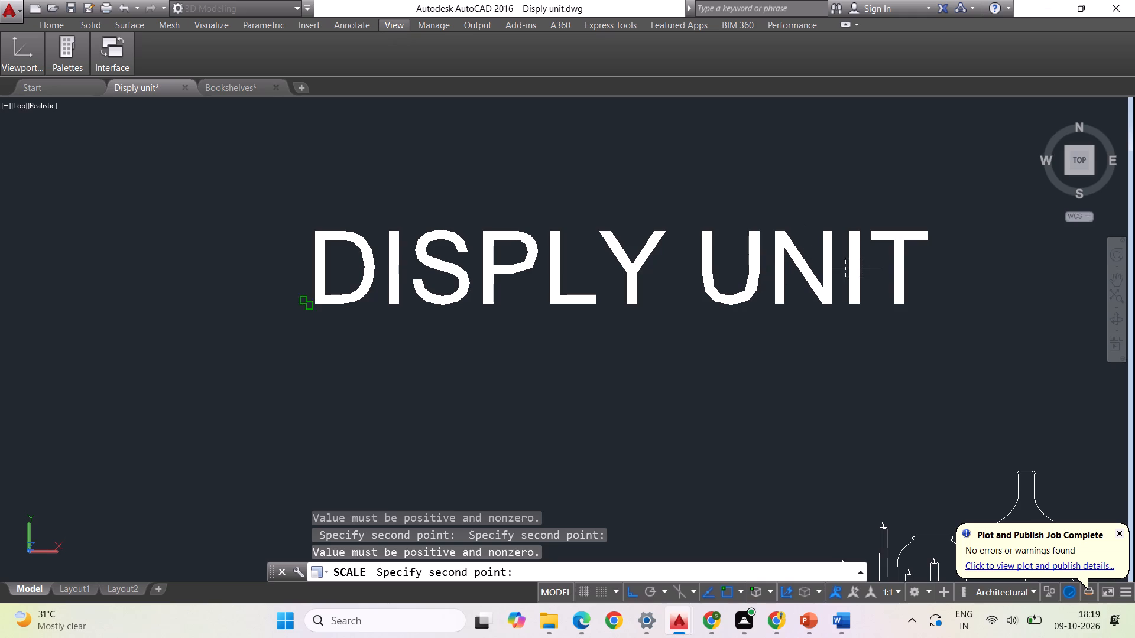
pyautogui.click(899, 272)
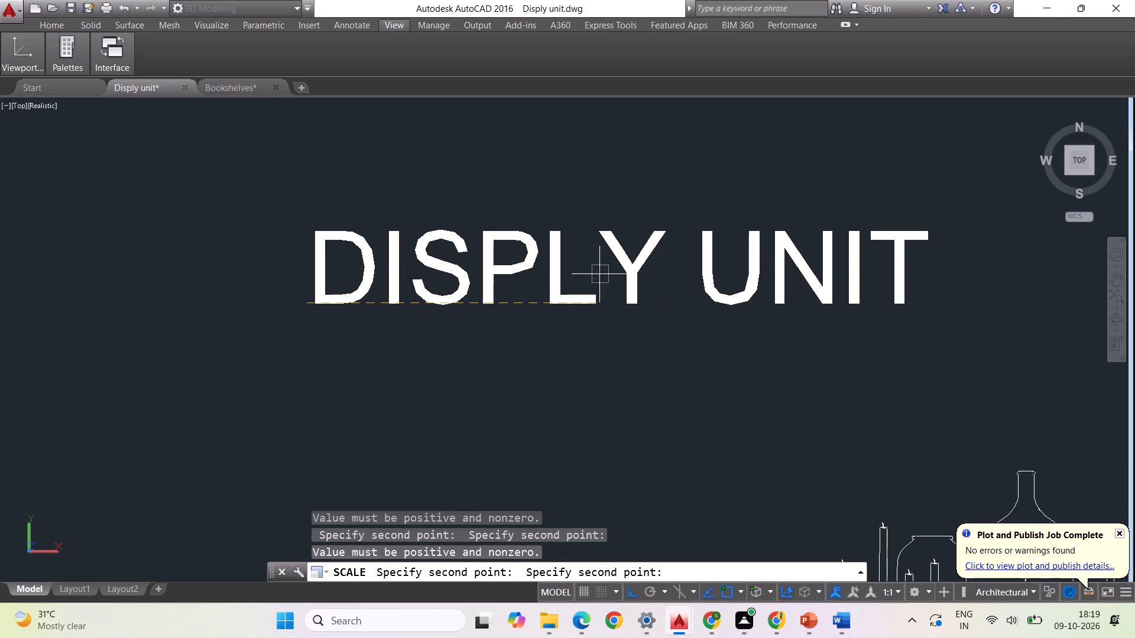
pyautogui.doubleClick(900, 237)
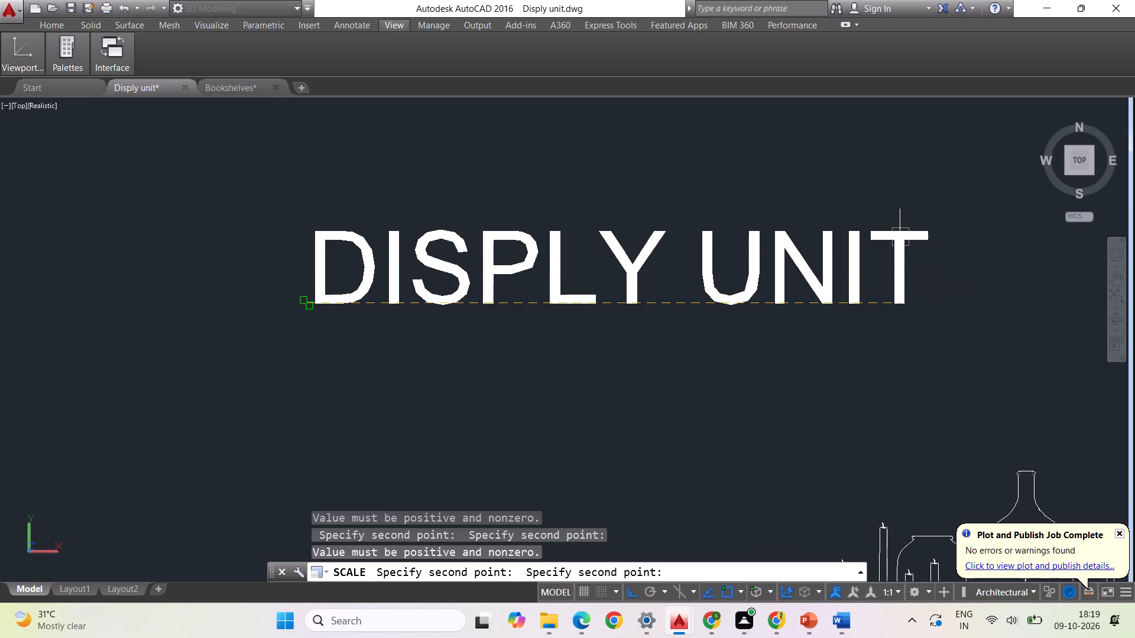
pyautogui.click(648, 248)
pyautogui.click(900, 304)
pyautogui.click(898, 303)
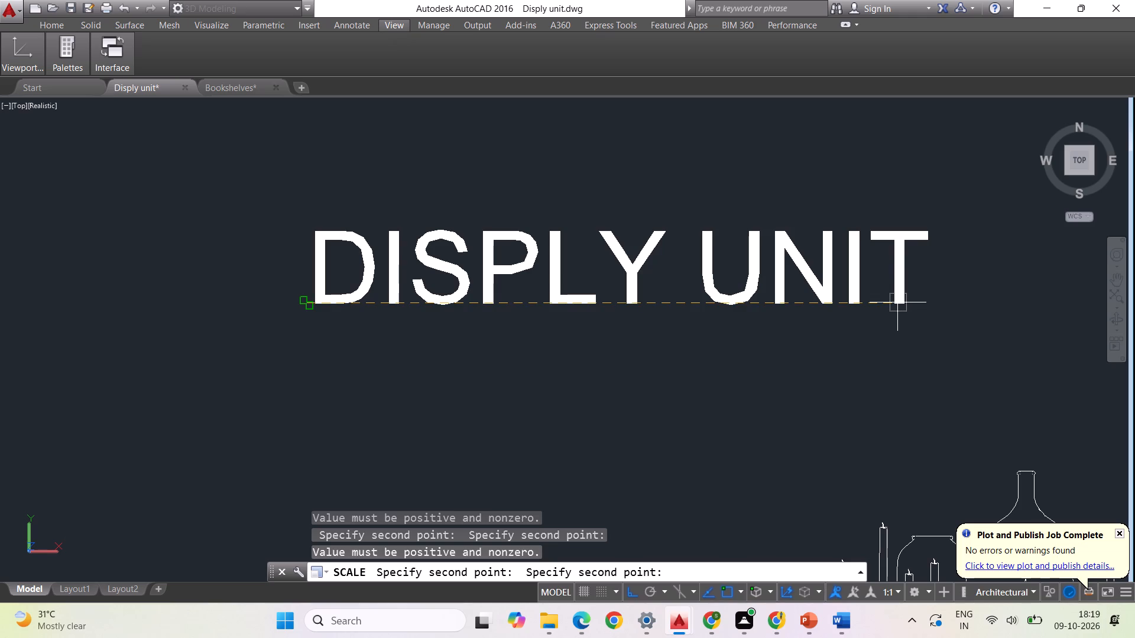
pyautogui.click(896, 306)
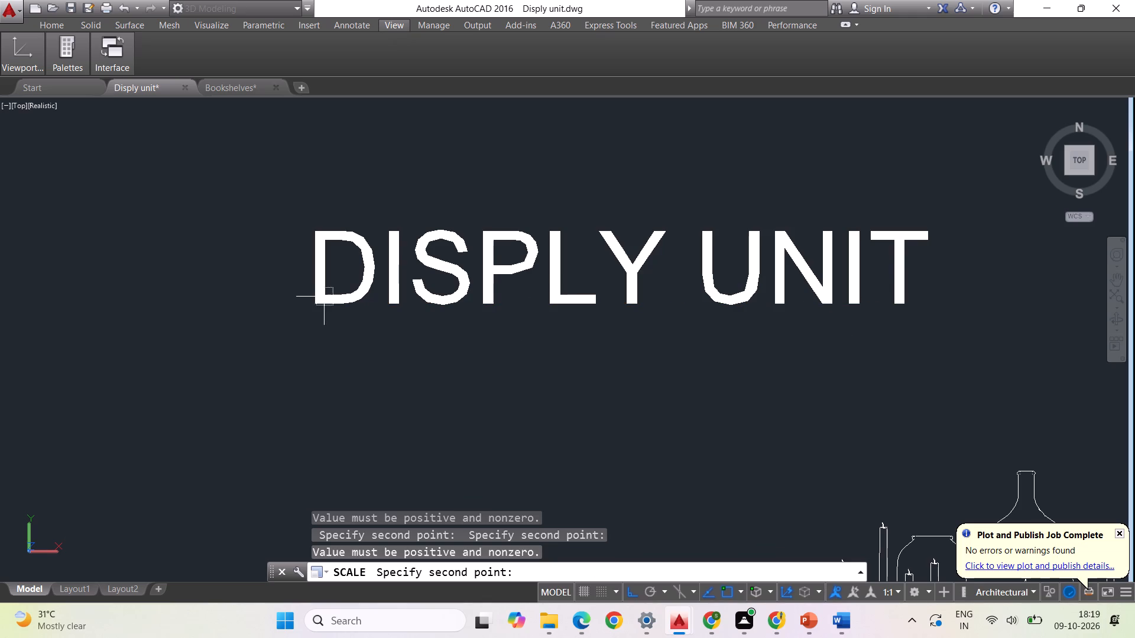
pyautogui.click(895, 304)
pyautogui.click(900, 298)
pyautogui.click(899, 278)
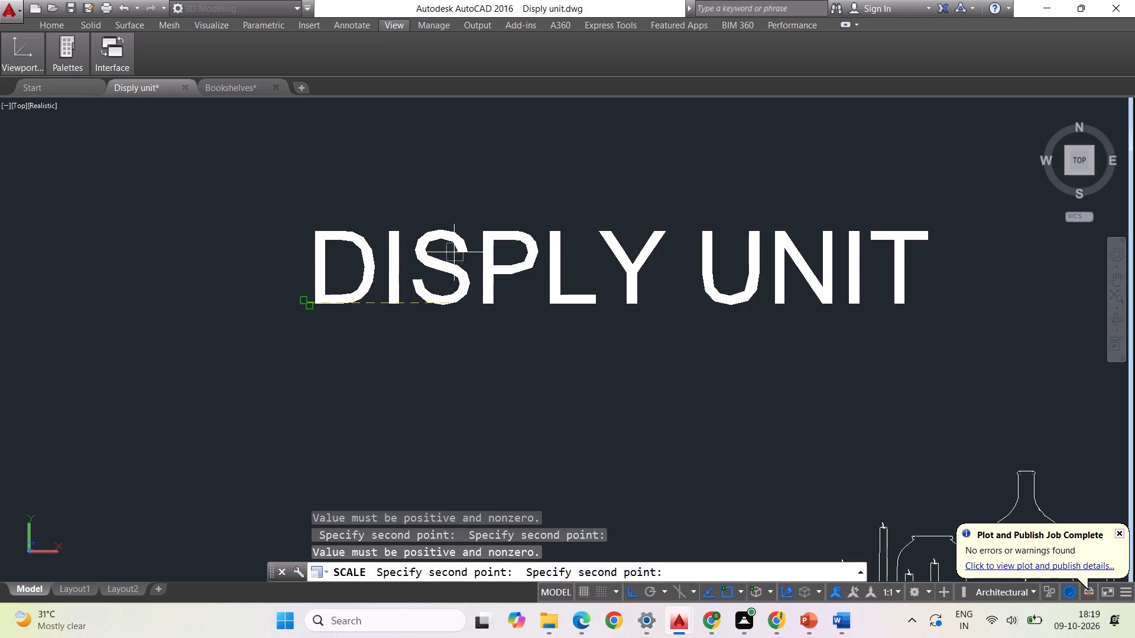
pyautogui.click(321, 245)
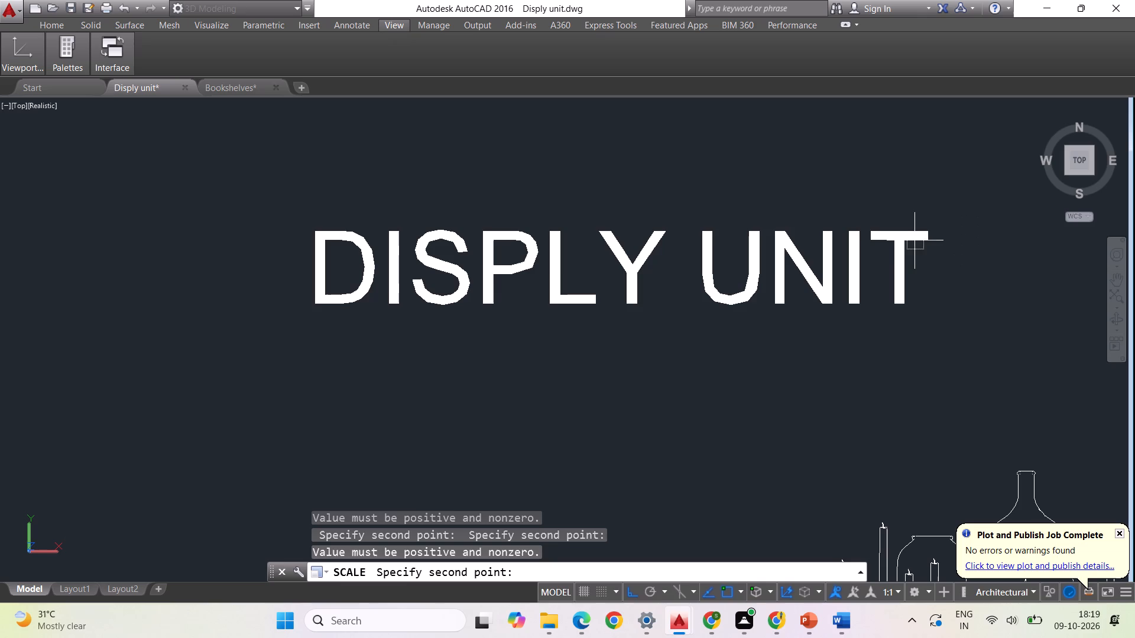
pyautogui.click(894, 235)
pyautogui.click(903, 236)
pyautogui.click(903, 278)
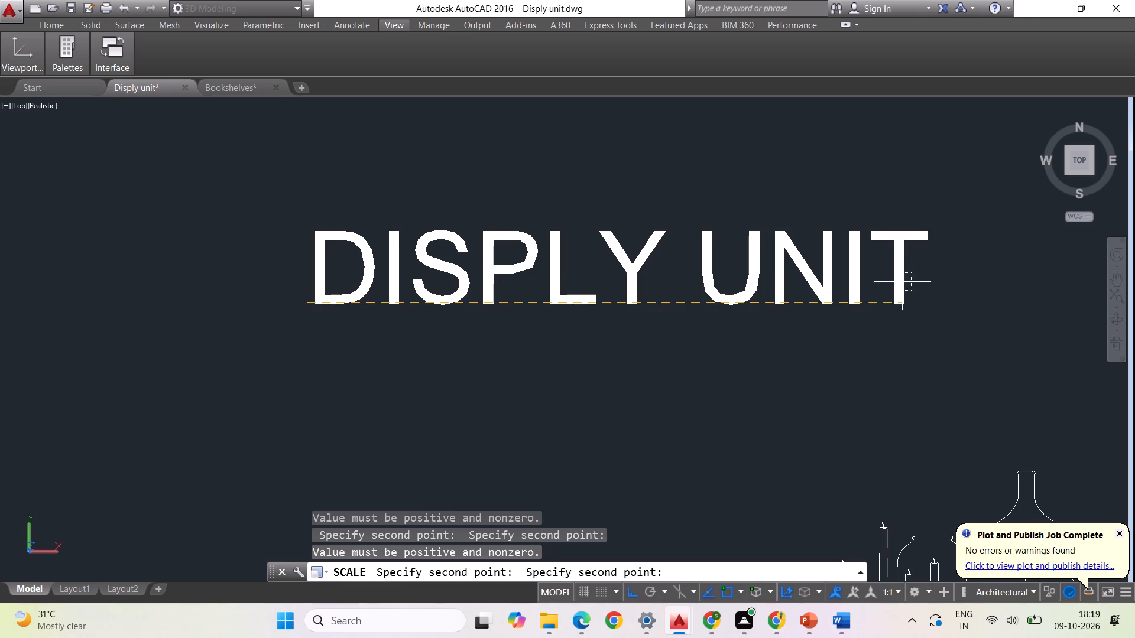
pyautogui.click(901, 285)
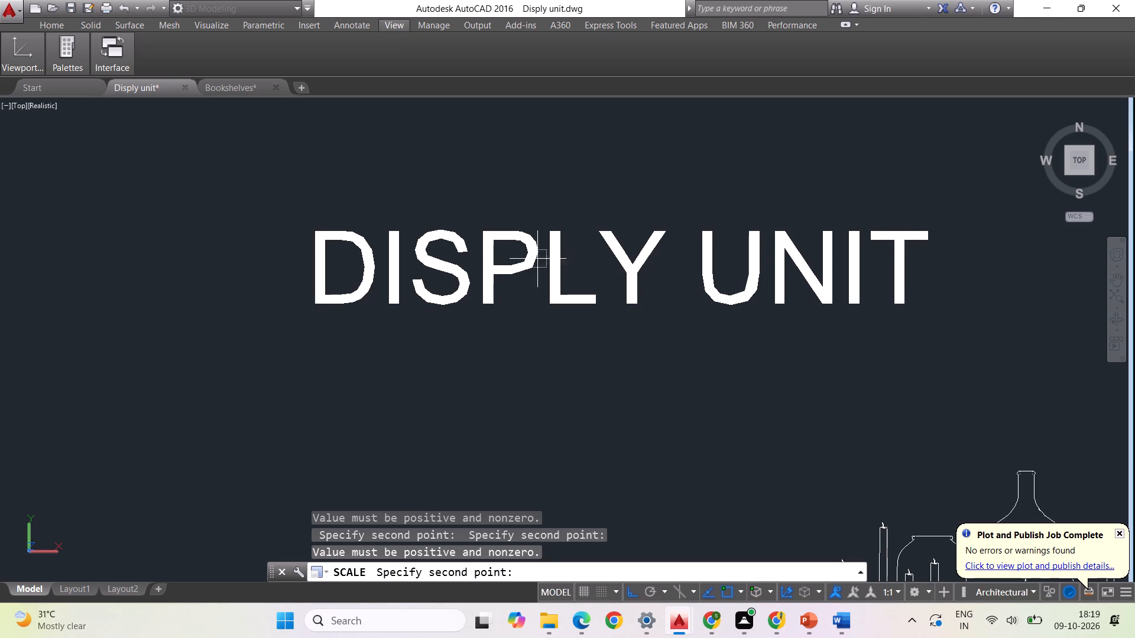
pyautogui.click(420, 252)
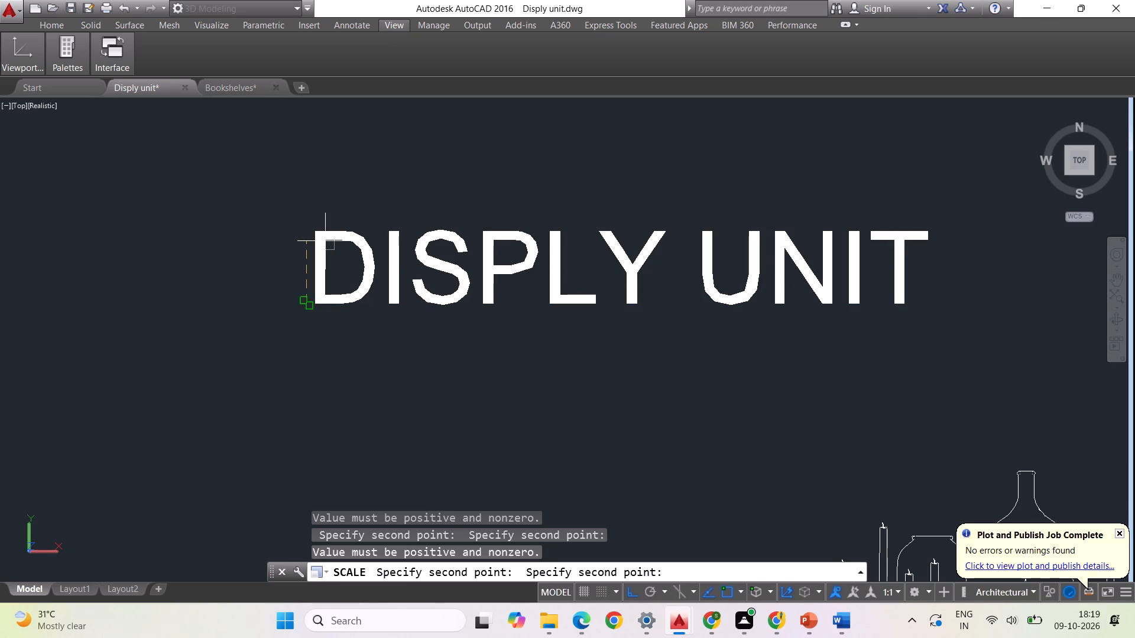
pyautogui.click(325, 242)
pyautogui.click(903, 274)
pyautogui.click(901, 274)
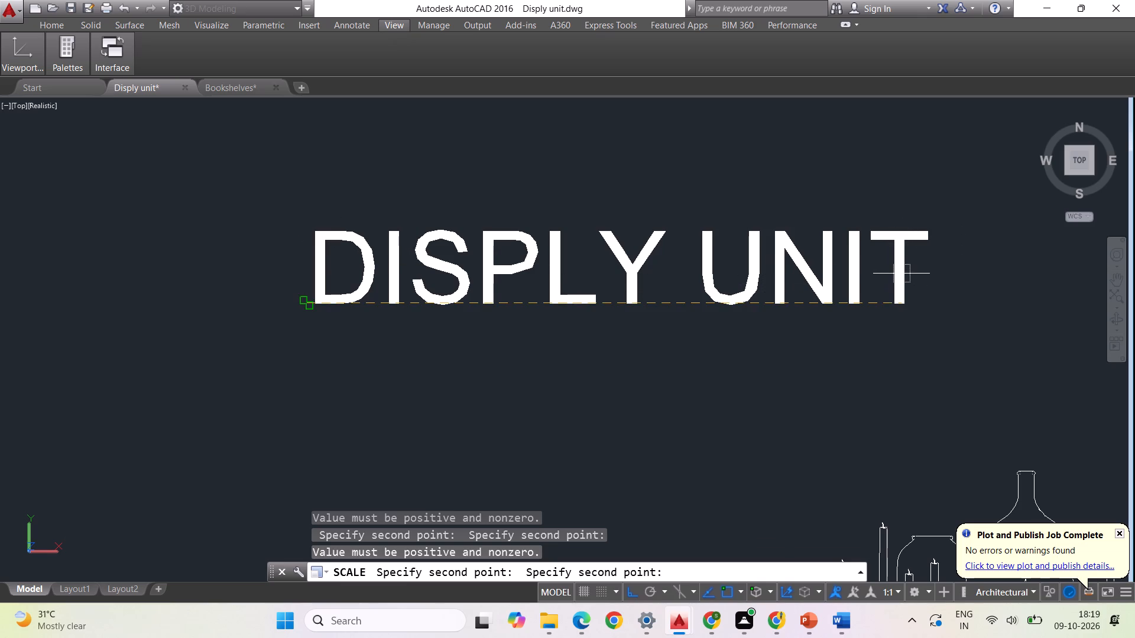
pyautogui.scroll(4, 901, 274)
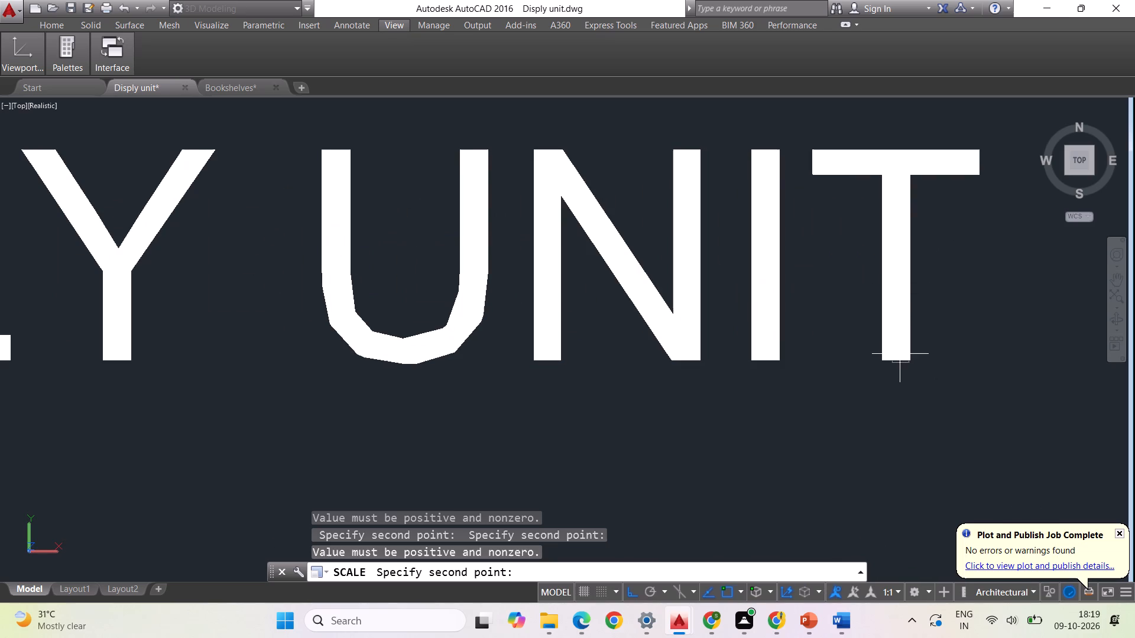
pyautogui.click(900, 362)
pyautogui.scroll(-2, 992, 357)
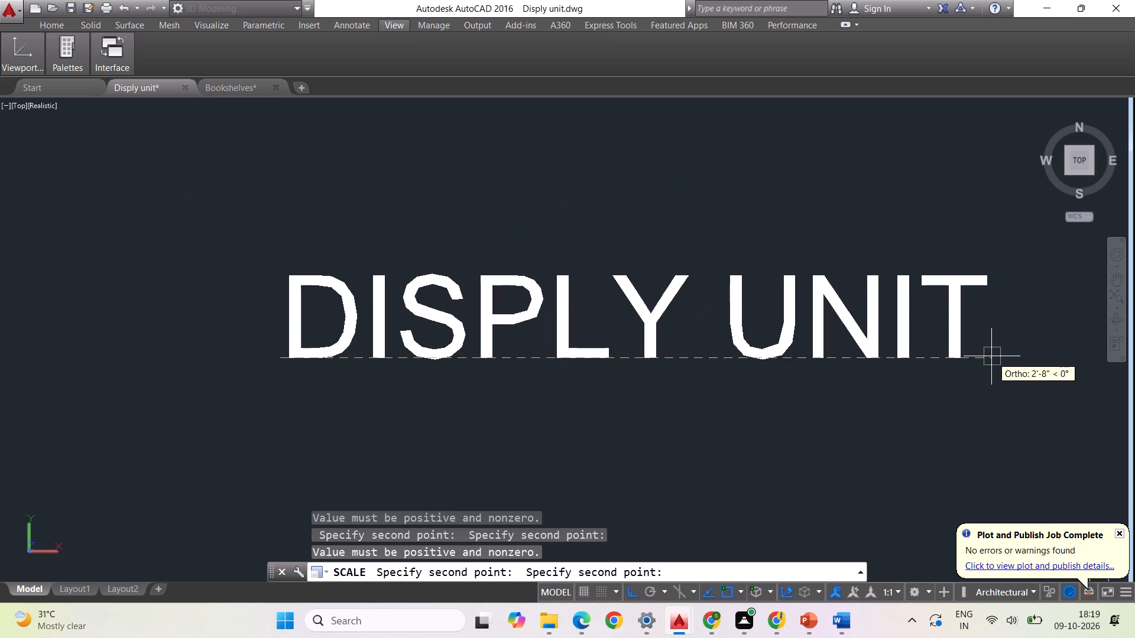
pyautogui.click(293, 318)
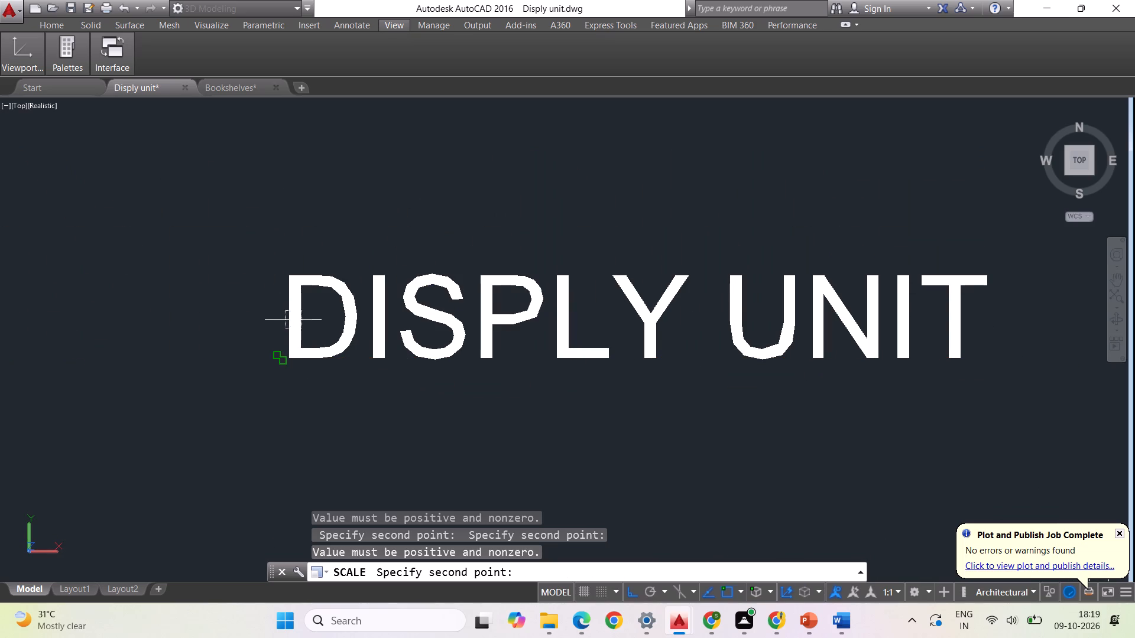
pyautogui.click(954, 310)
pyautogui.click(957, 284)
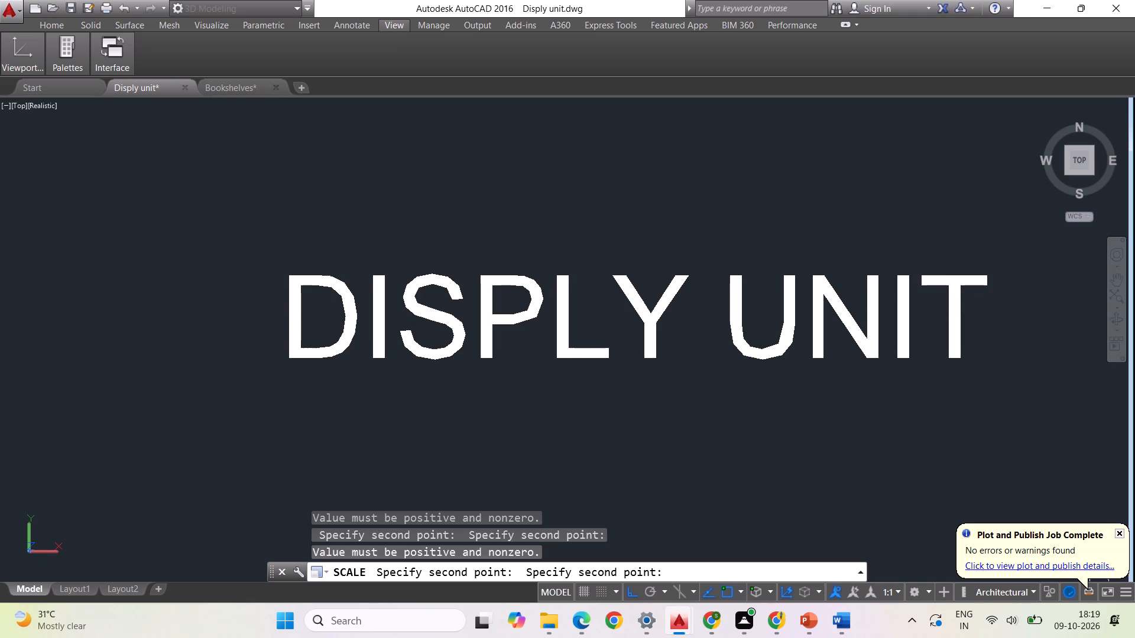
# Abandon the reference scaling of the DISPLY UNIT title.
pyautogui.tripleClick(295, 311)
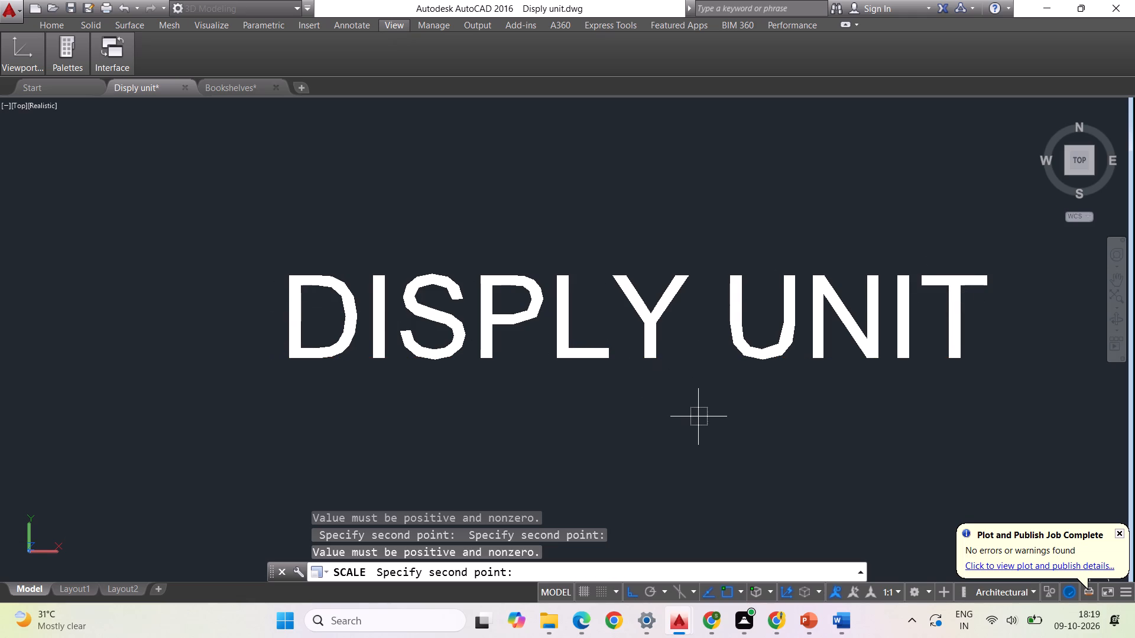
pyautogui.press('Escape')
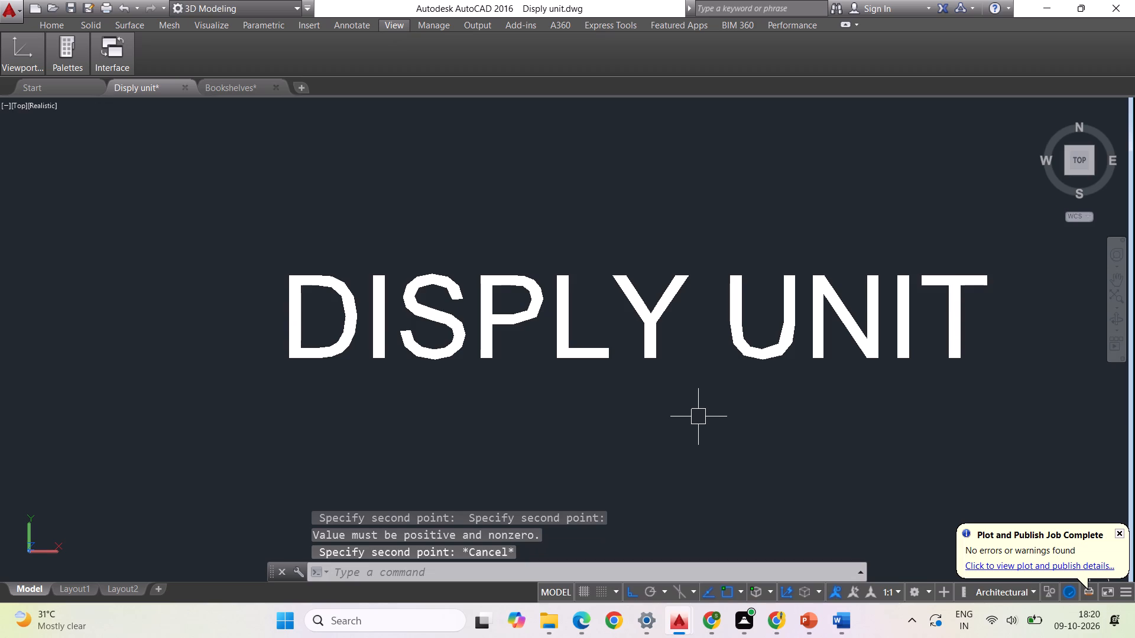
# Move the DISPLY UNIT title horizontally to above design 1's reference image.
pyautogui.scroll(-2, 619, 200)
pyautogui.scroll(-1, 543, 281)
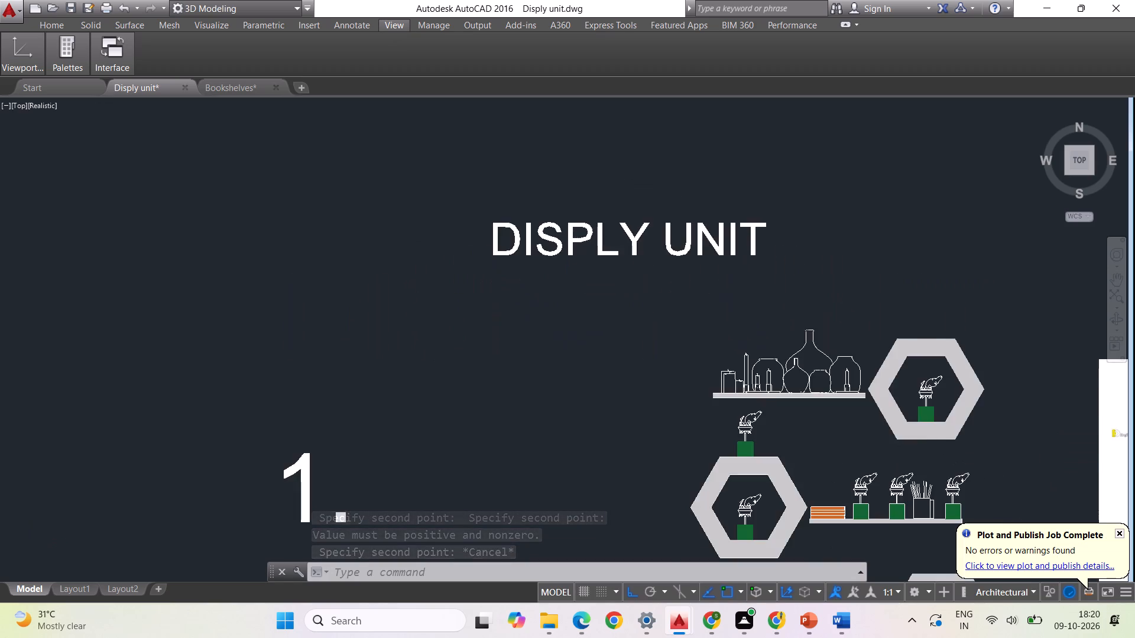
pyautogui.scroll(-1, 546, 242)
pyautogui.moveTo(651, 268); pyautogui.dragTo(634, 255)
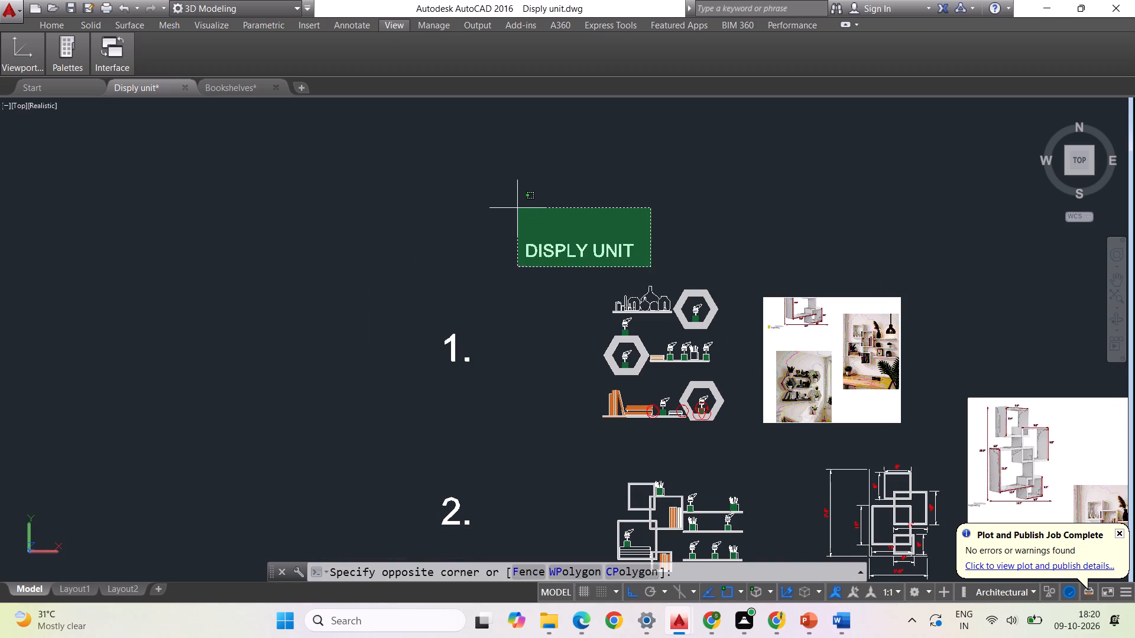
pyautogui.click(507, 208)
pyautogui.rightClick(506, 208)
pyautogui.click(539, 351)
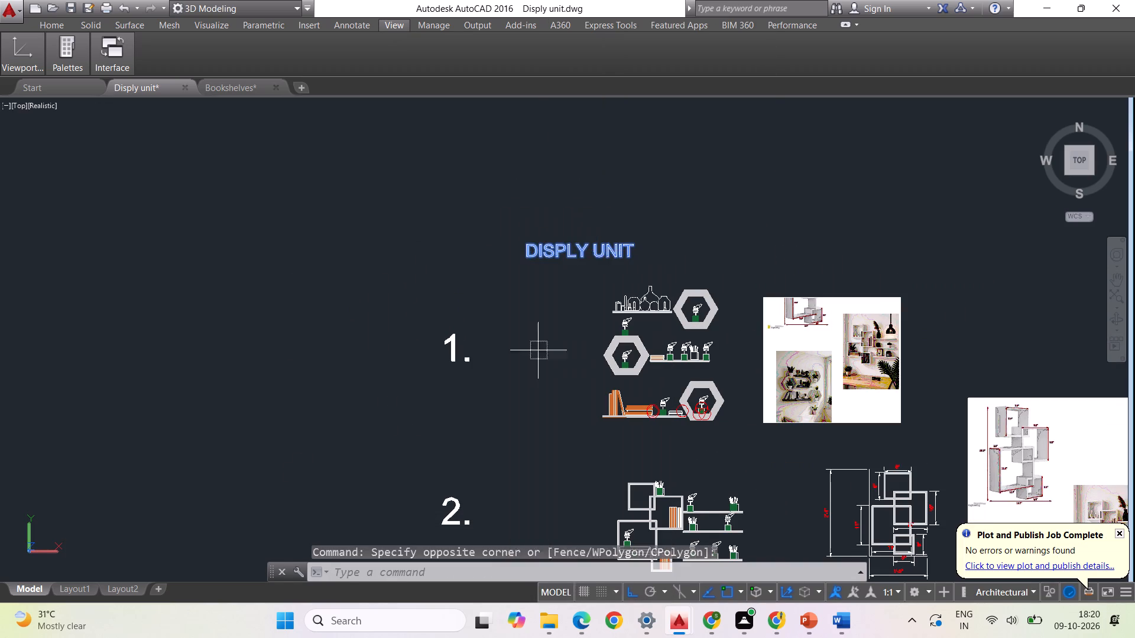
pyautogui.click(566, 256)
pyautogui.click(821, 242)
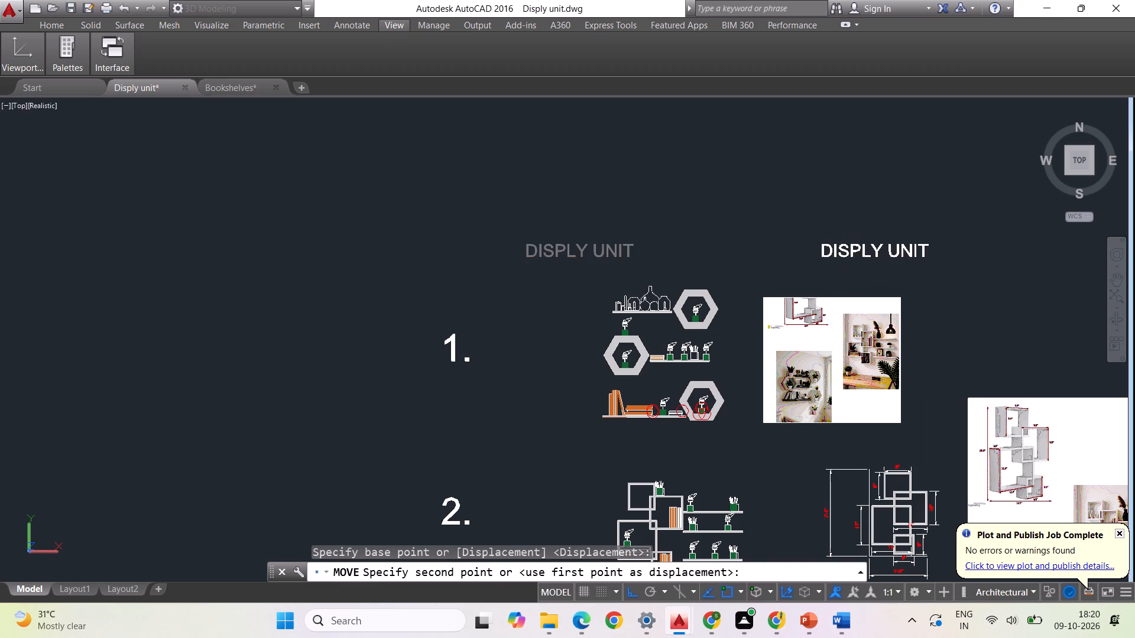
# Set up a plot with DWG To PDF.pc3 and a Window plot area enclosing the title, both designs and their reference images.
pyautogui.scroll(-2, 390, 224)
pyautogui.scroll(2, 568, 295)
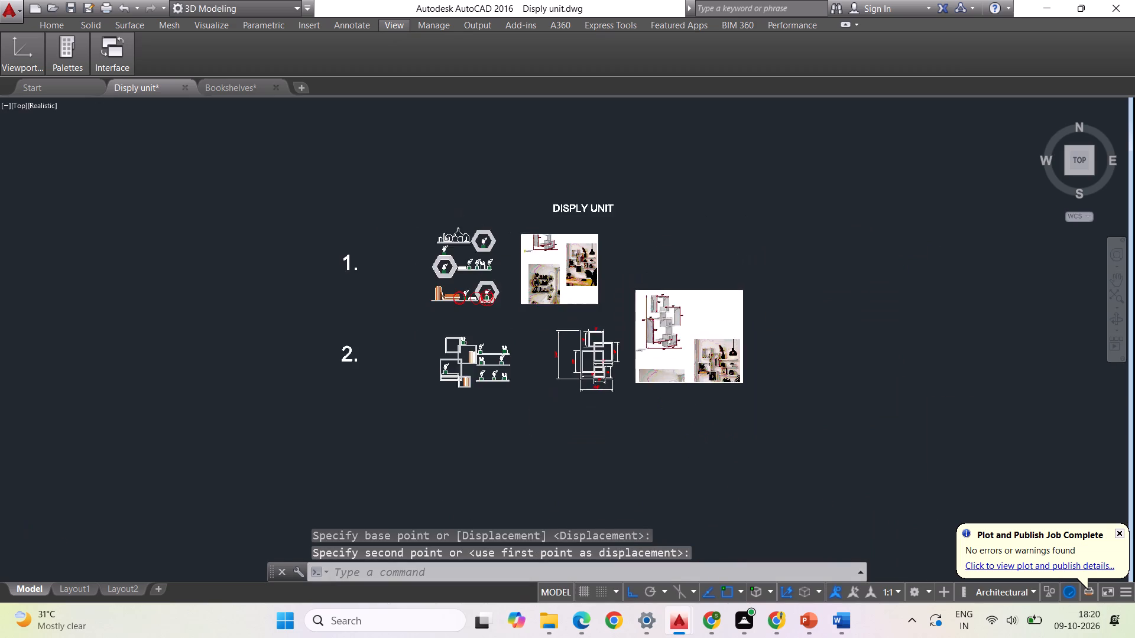
pyautogui.scroll(-1, 599, 333)
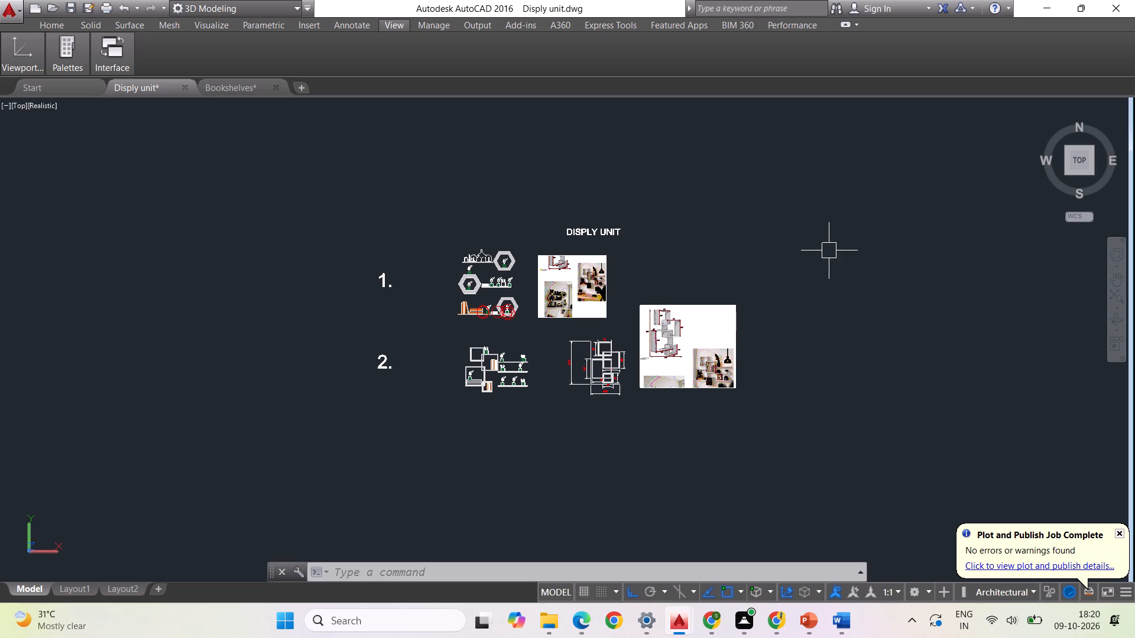
pyautogui.hotkey('ctrl', 'p')
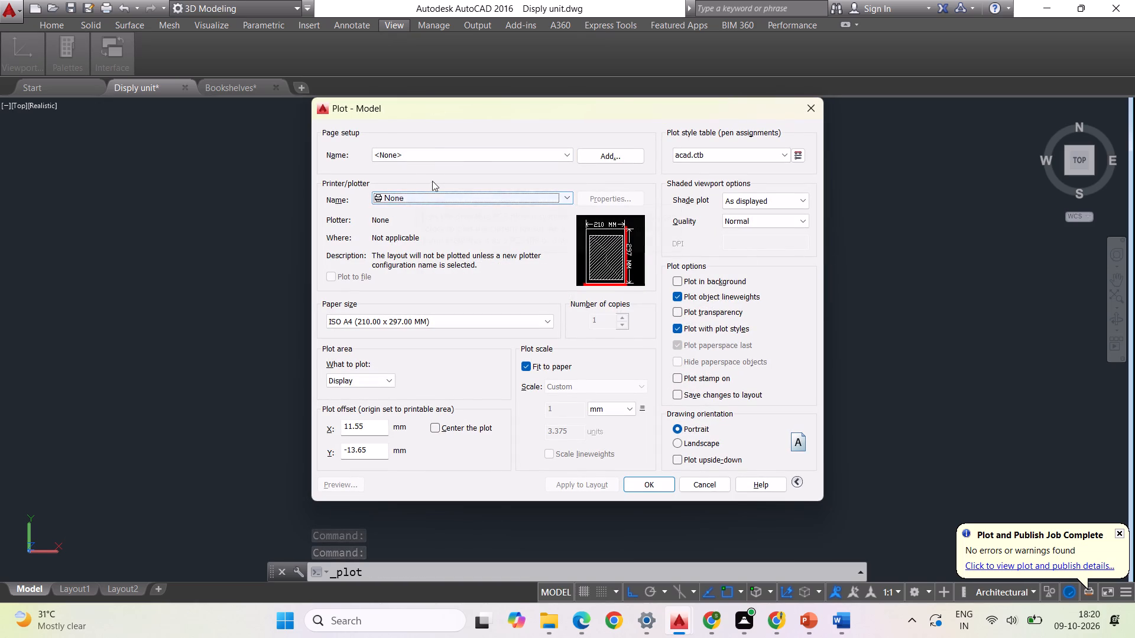
pyautogui.click(415, 158)
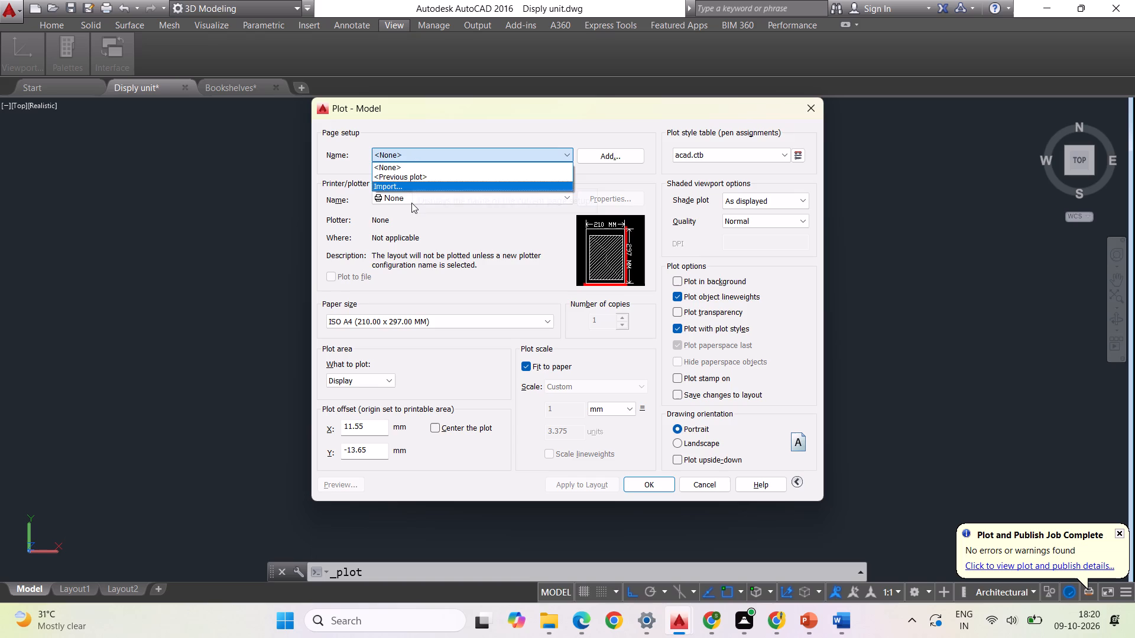
pyautogui.click(411, 203)
pyautogui.click(411, 198)
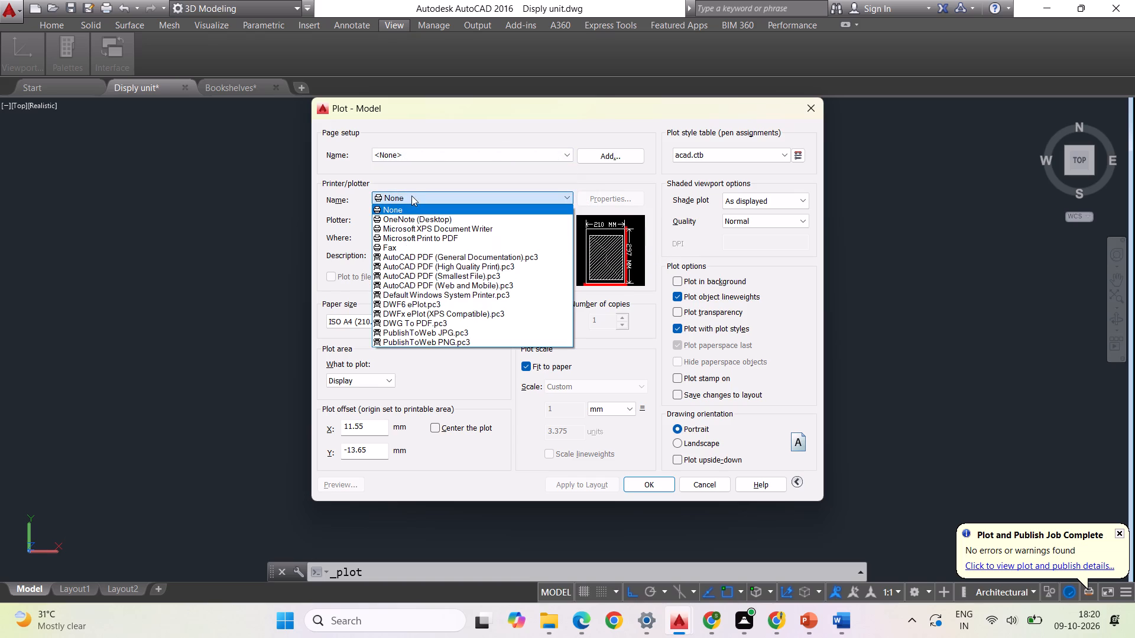
pyautogui.click(434, 320)
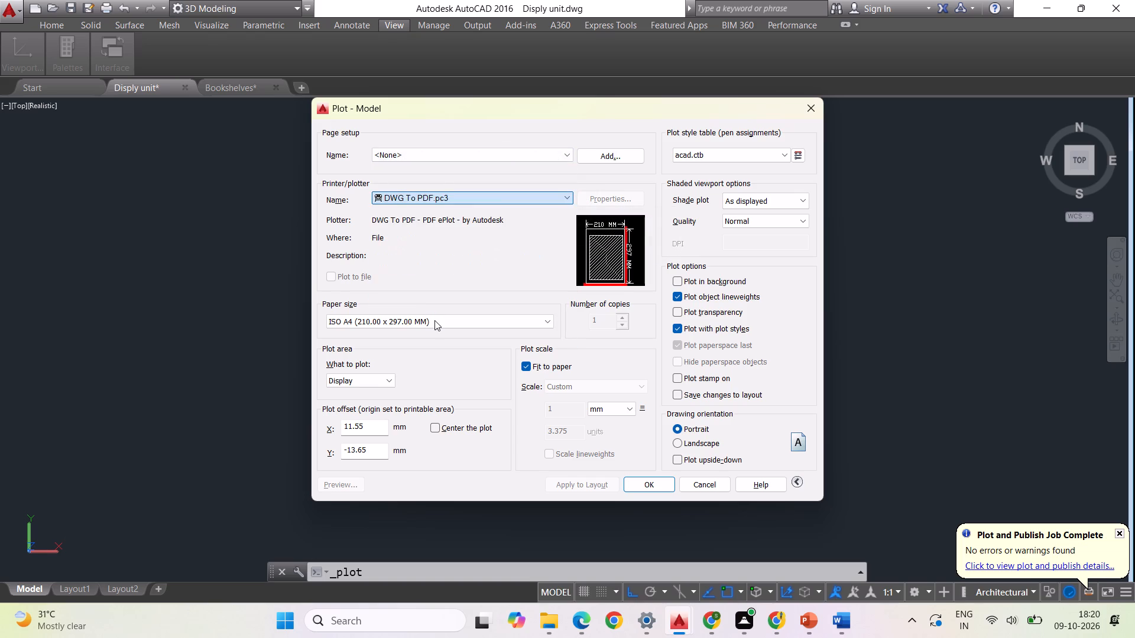
pyautogui.click(358, 386)
pyautogui.click(352, 422)
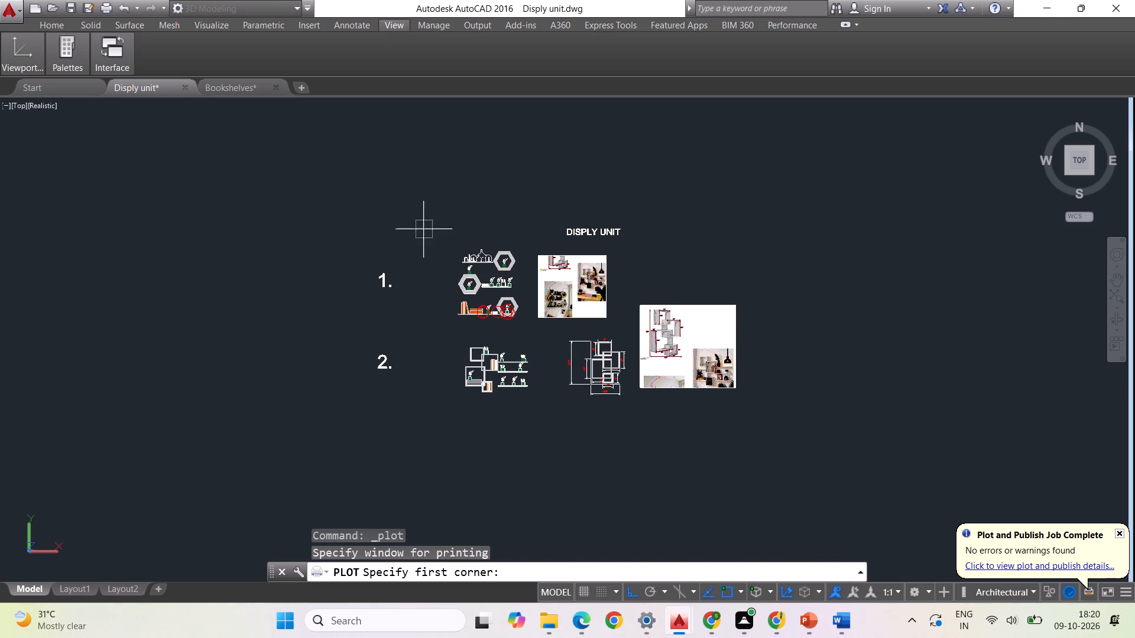
pyautogui.click(348, 194)
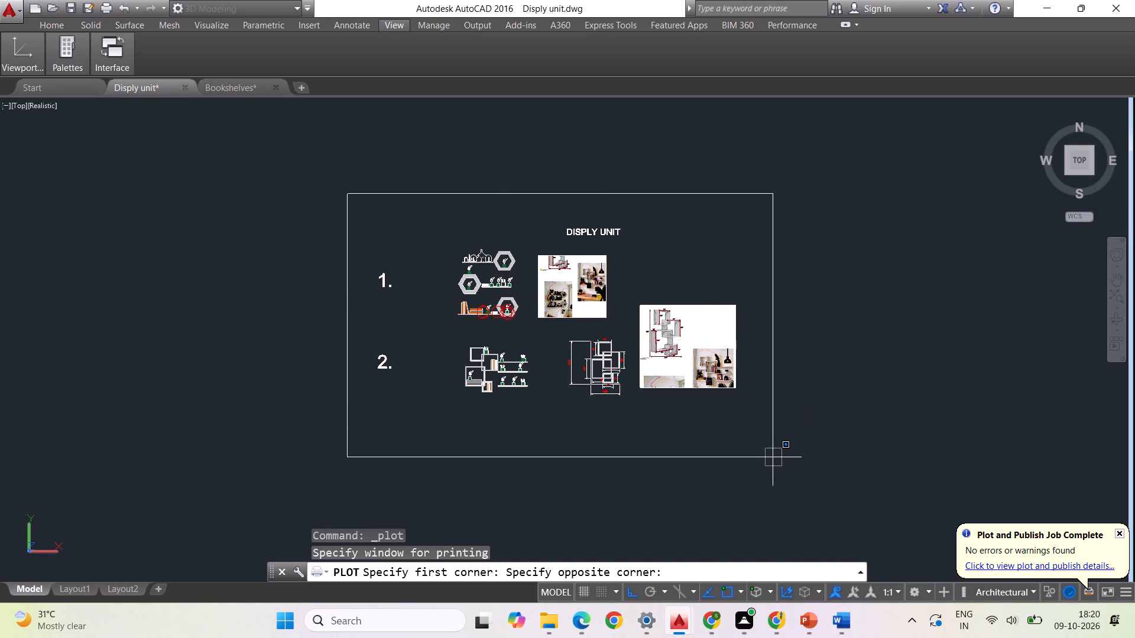
pyautogui.click(773, 462)
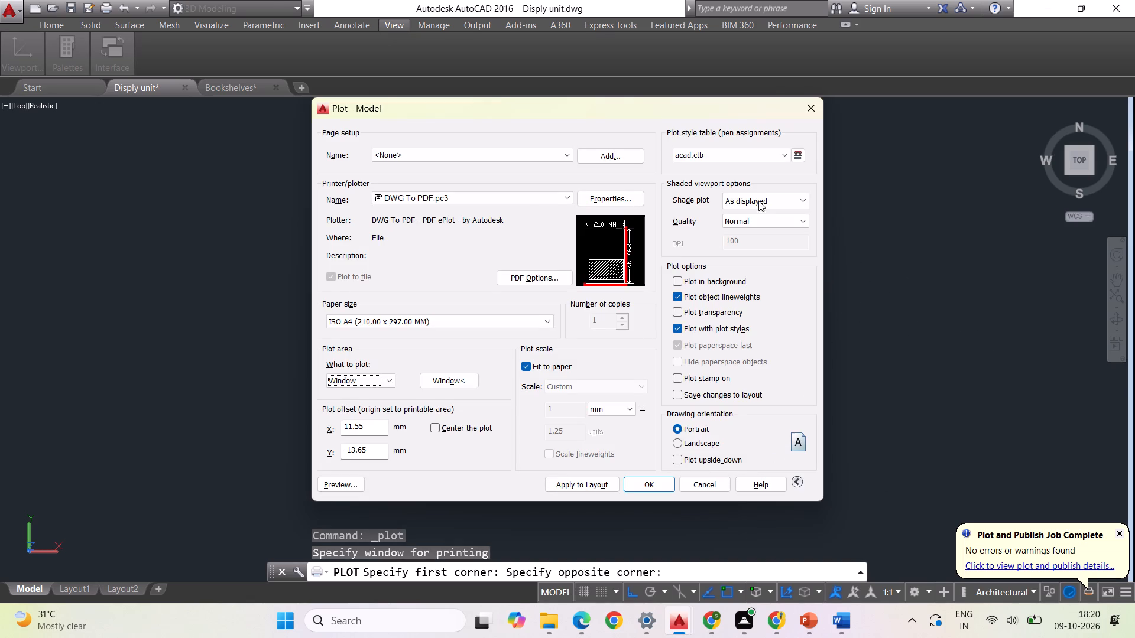
# Plot the sheet to Disply unit-Model.pdf in the 8TH folder, overwriting the existing file, and check the resulting page.
pyautogui.click(660, 486)
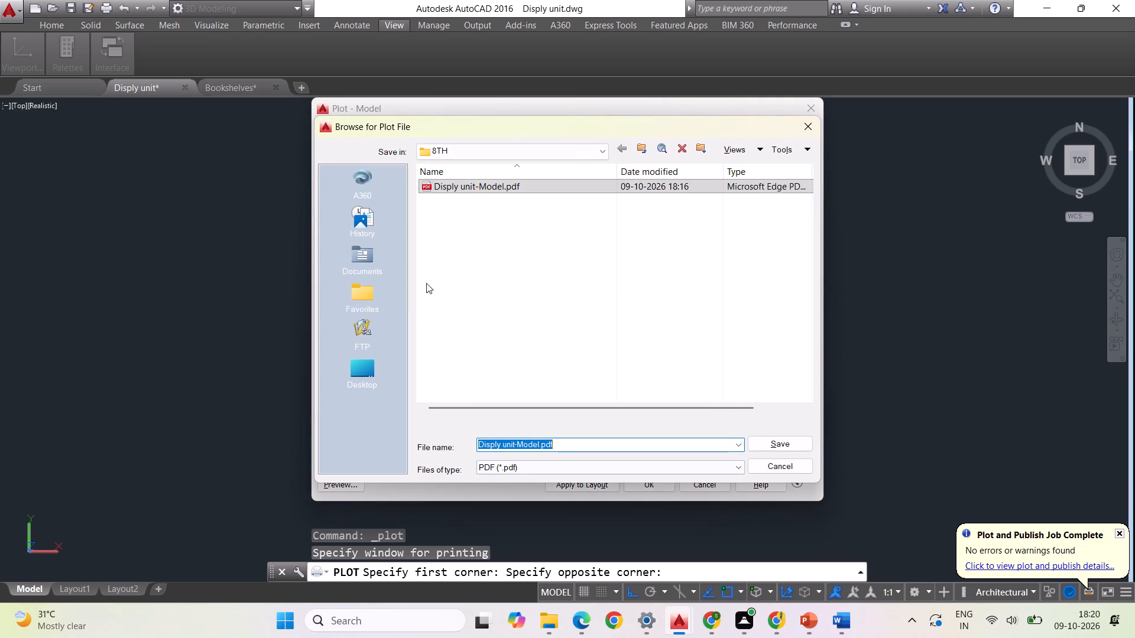
pyautogui.click(778, 445)
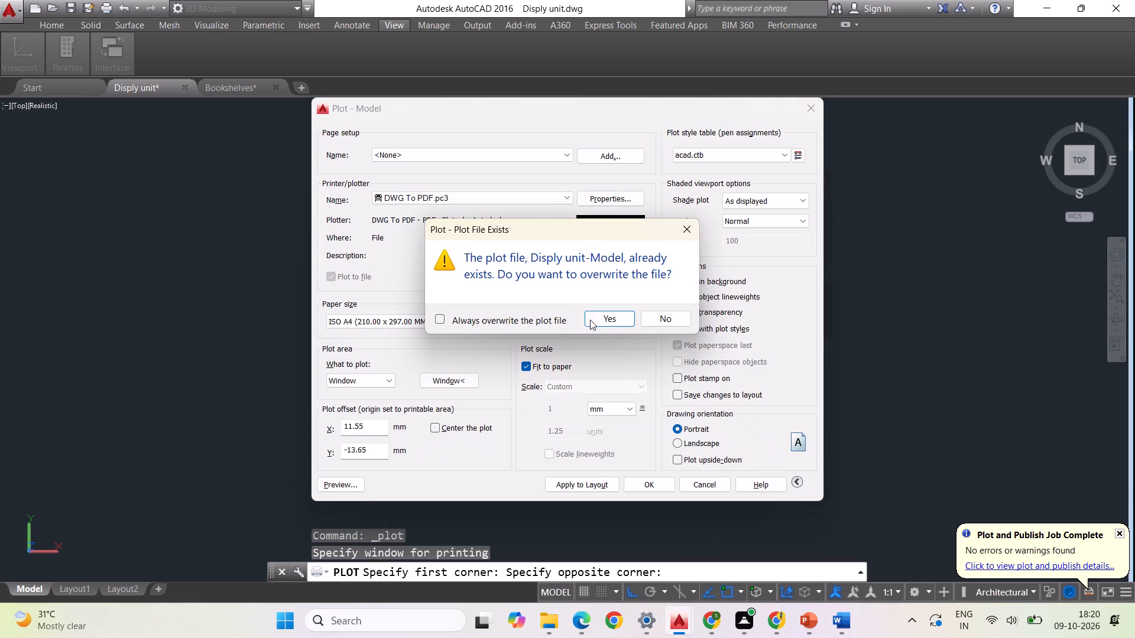
pyautogui.click(599, 320)
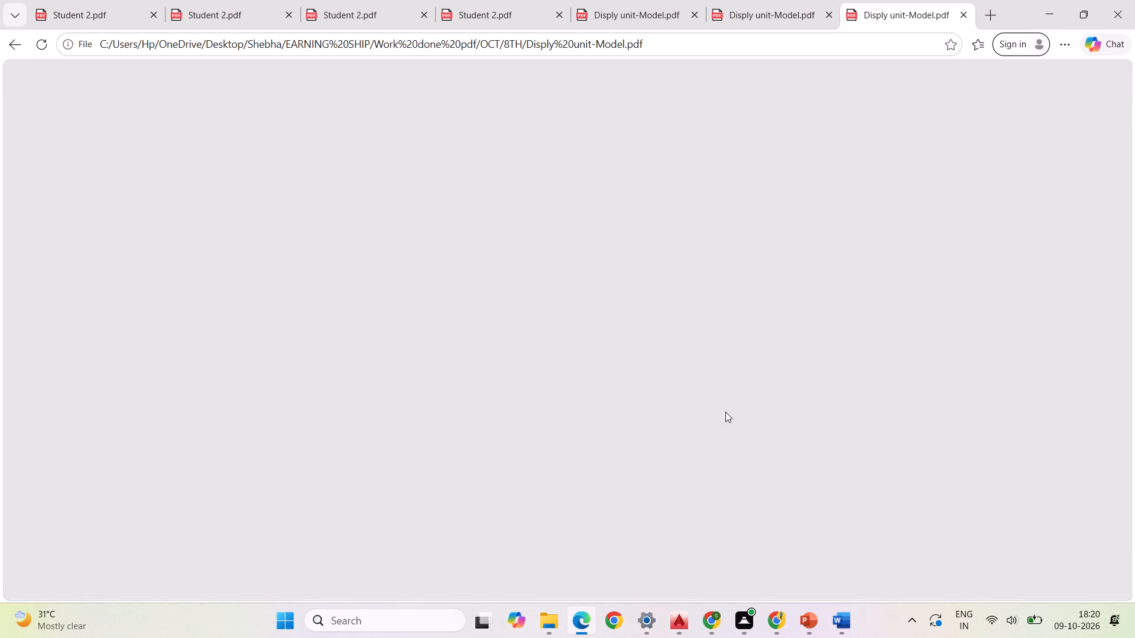
pyautogui.scroll(-1, 730, 390)
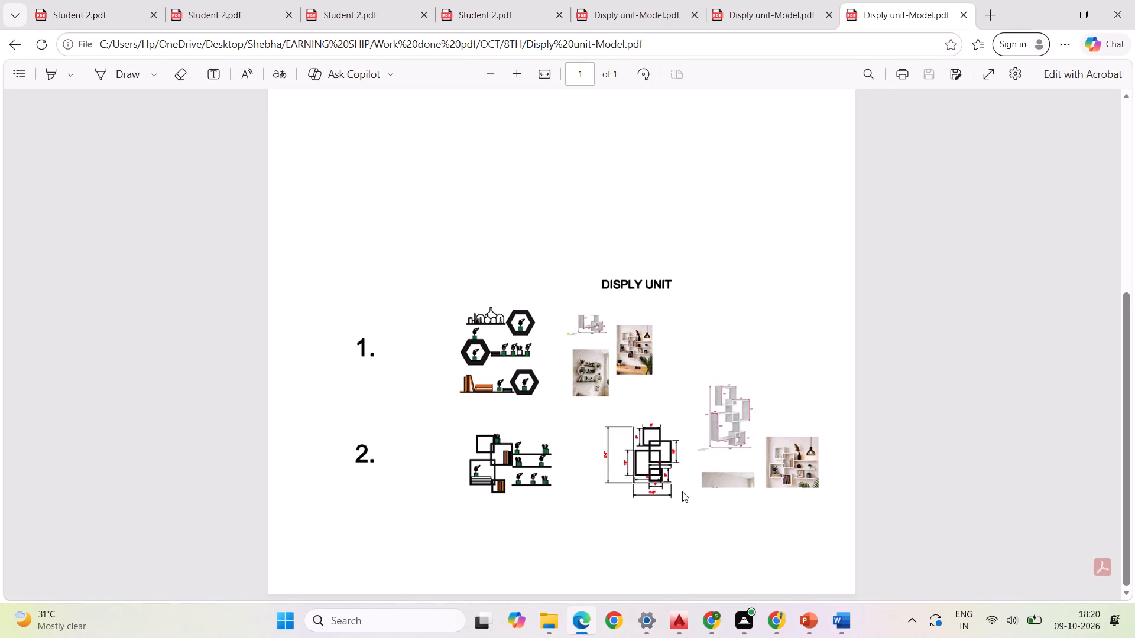
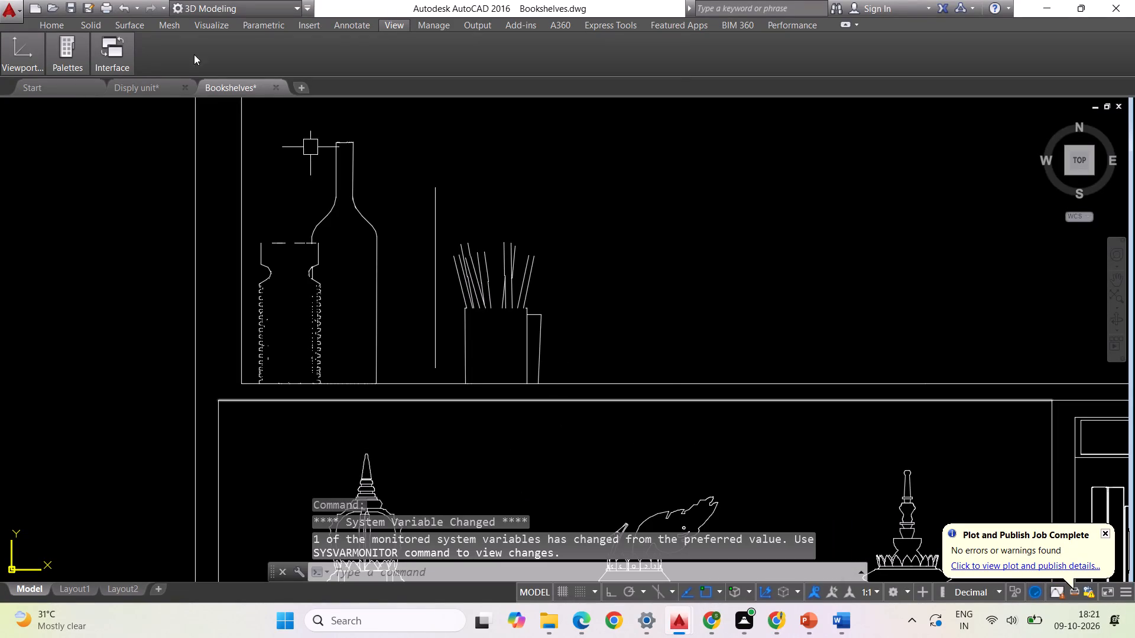
# Switch back to the Disply unit drawing and examine the layout of the title, both designs and their reference images.
pyautogui.click(138, 87)
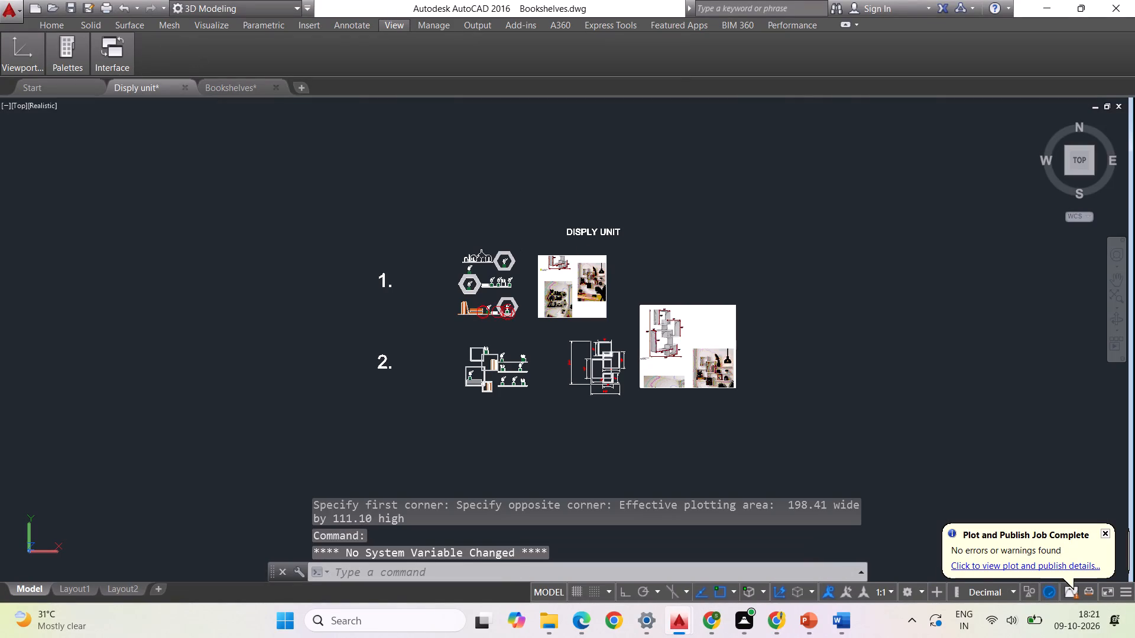
pyautogui.scroll(2, 556, 275)
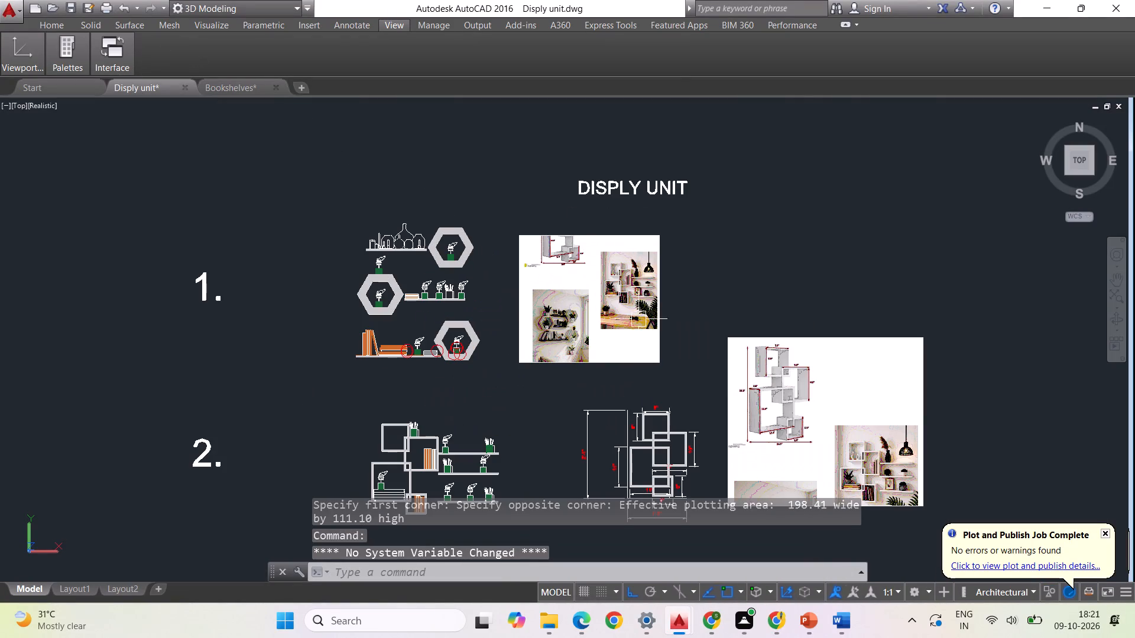
pyautogui.scroll(-1, 768, 318)
pyautogui.scroll(3, 581, 377)
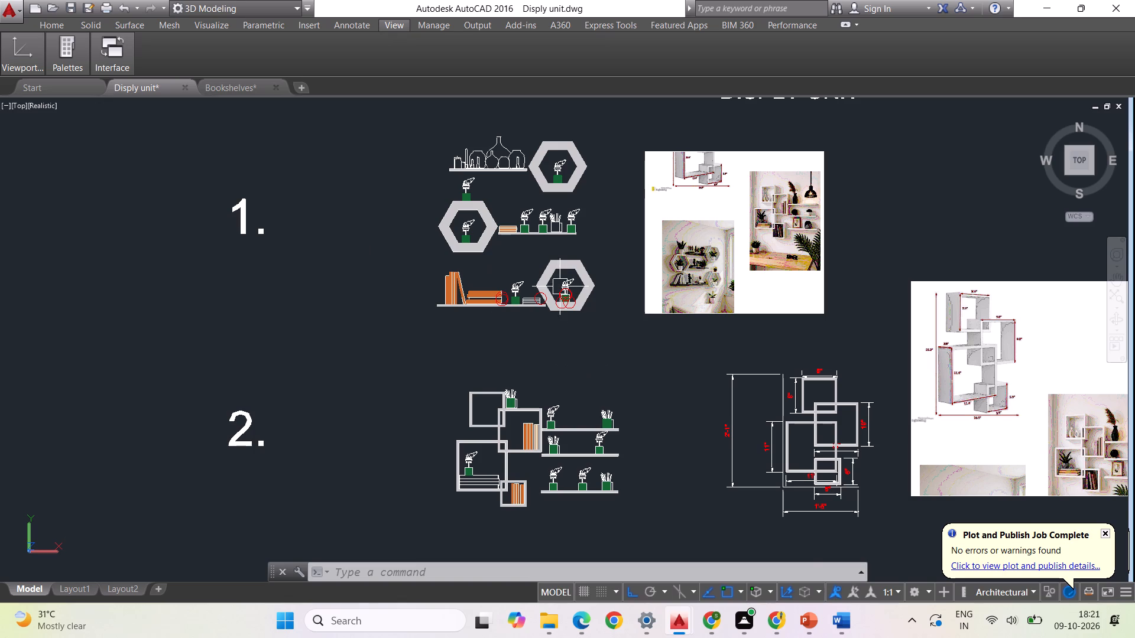
pyautogui.scroll(2, 545, 274)
pyautogui.scroll(-3, 372, 304)
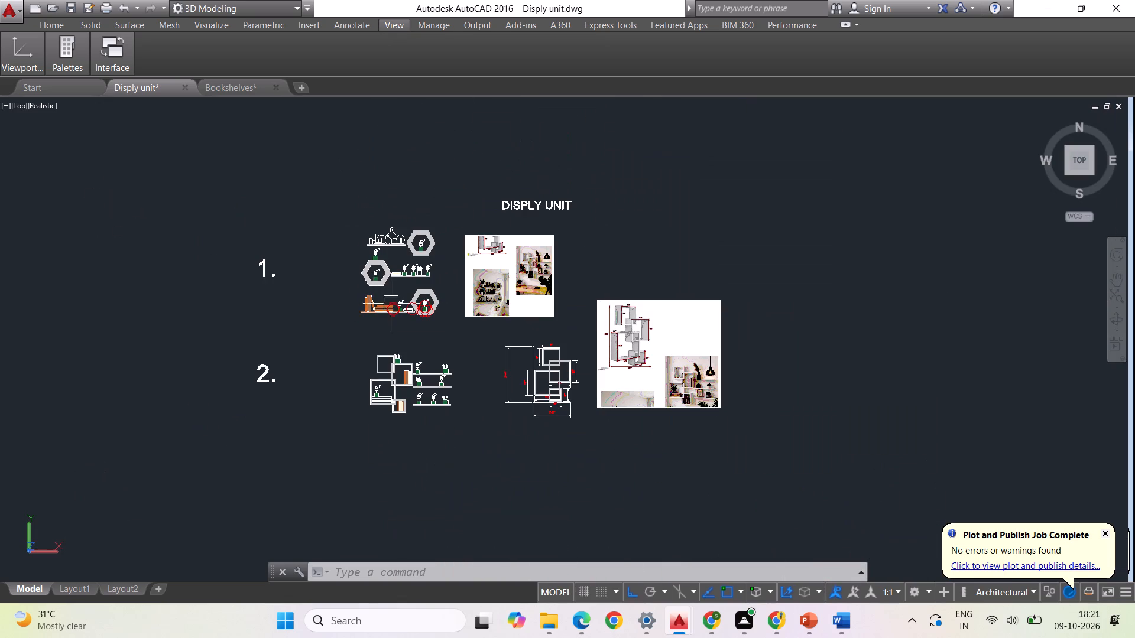